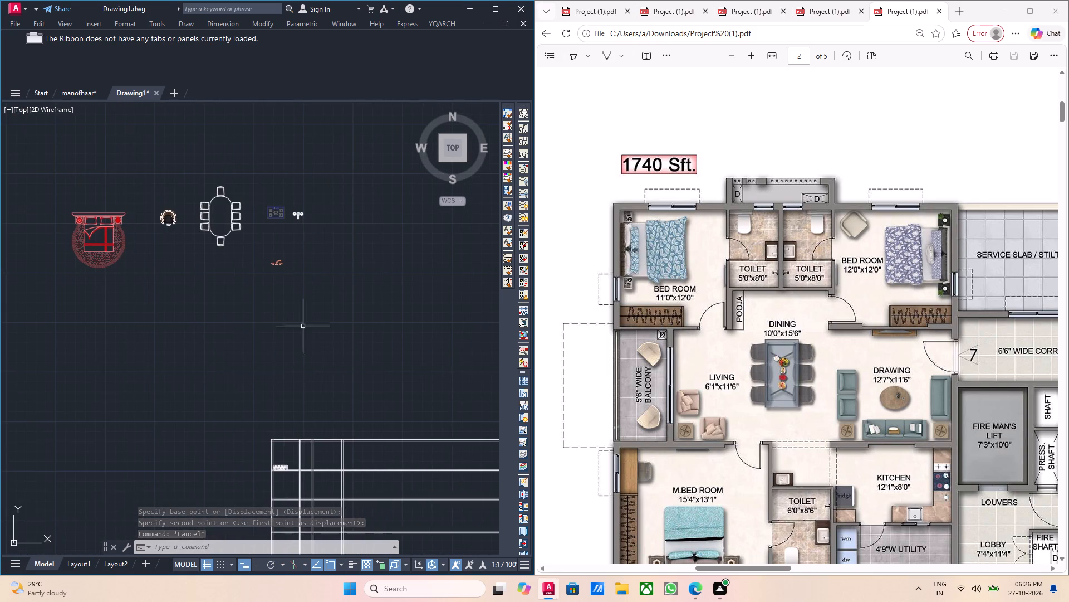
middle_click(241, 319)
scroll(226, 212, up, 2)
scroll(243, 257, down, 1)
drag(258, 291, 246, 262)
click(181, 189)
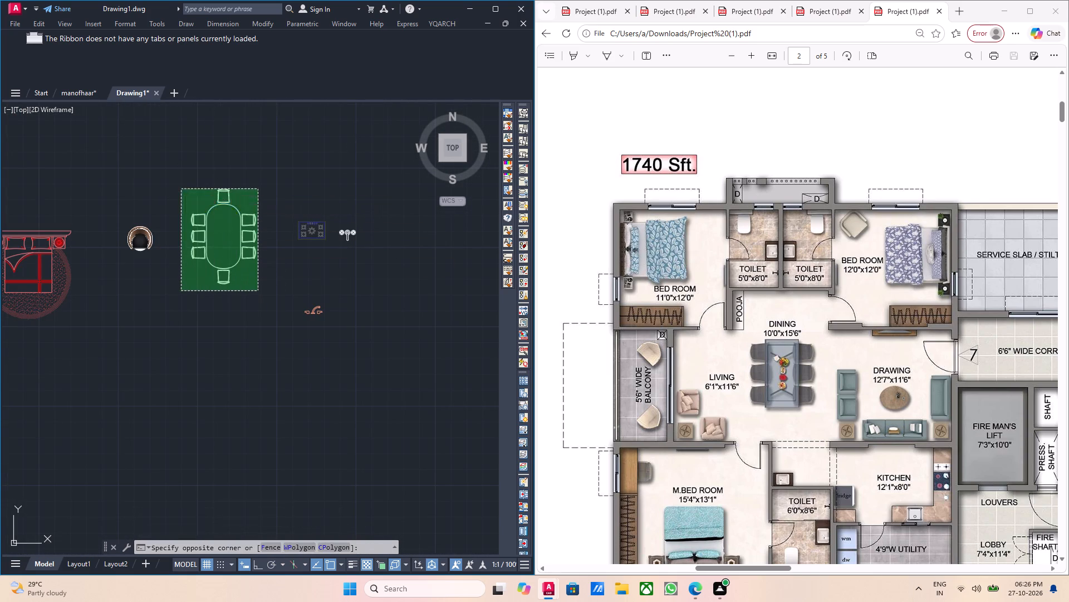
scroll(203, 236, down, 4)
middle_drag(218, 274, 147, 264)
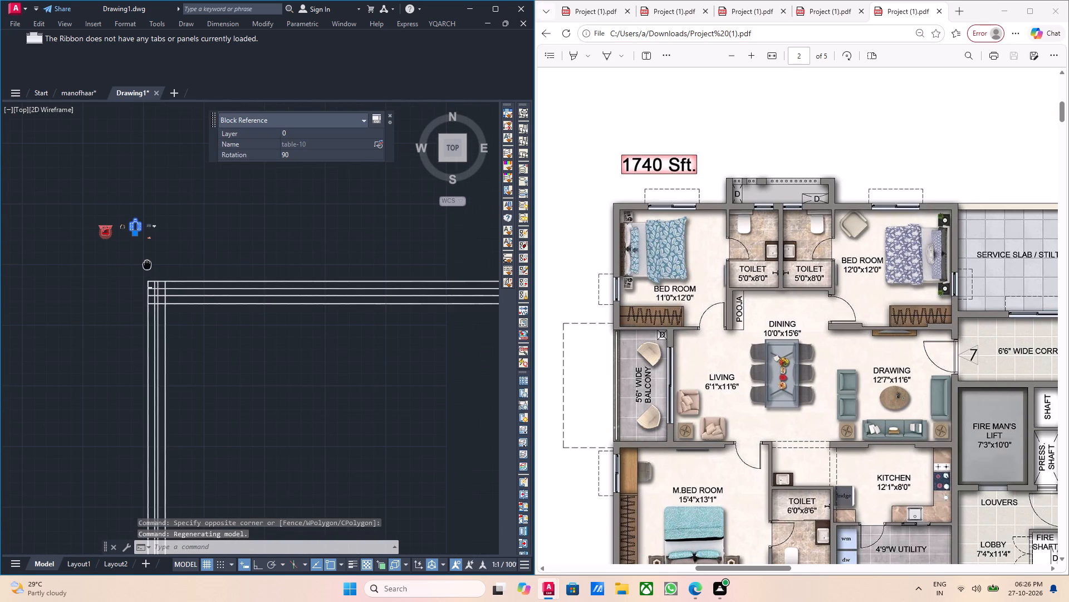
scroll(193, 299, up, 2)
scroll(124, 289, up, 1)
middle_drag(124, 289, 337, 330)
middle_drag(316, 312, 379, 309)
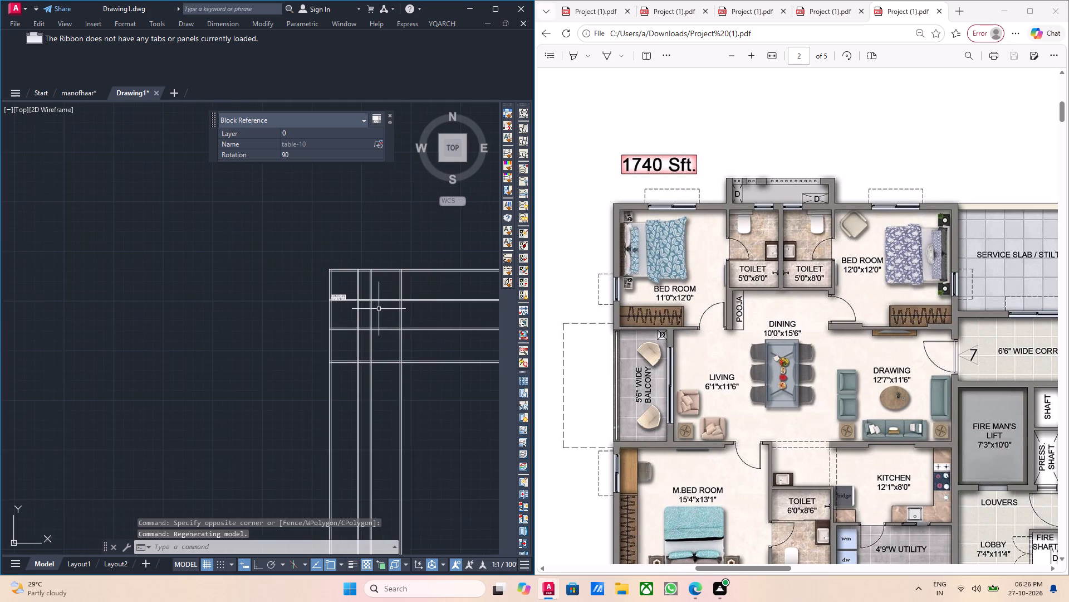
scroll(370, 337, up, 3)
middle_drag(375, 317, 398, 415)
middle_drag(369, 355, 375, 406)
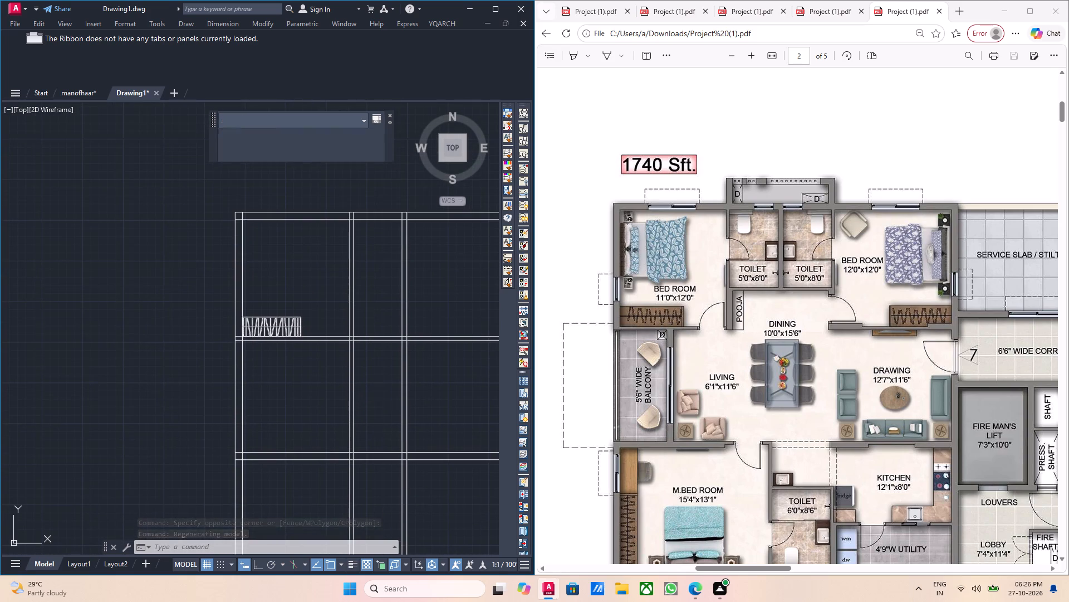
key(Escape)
Move the double bed block from the loose furniture row to just above the floor plan's wall grid.
scroll(364, 404, down, 2)
middle_drag(360, 382, 362, 449)
middle_drag(311, 421, 351, 439)
middle_drag(324, 423, 325, 441)
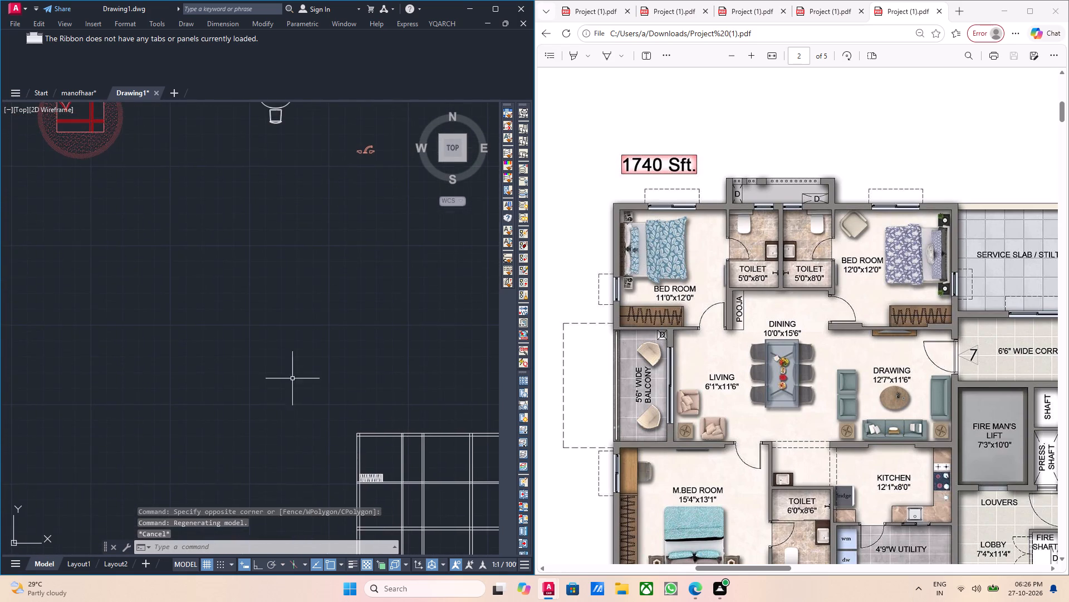
scroll(288, 371, down, 2)
middle_drag(233, 326, 251, 354)
scroll(263, 299, up, 2)
drag(225, 327, 185, 303)
click(136, 273)
middle_drag(328, 377, 264, 333)
key(m)
key(Return)
scroll(176, 247, up, 2)
middle_drag(38, 203, 63, 221)
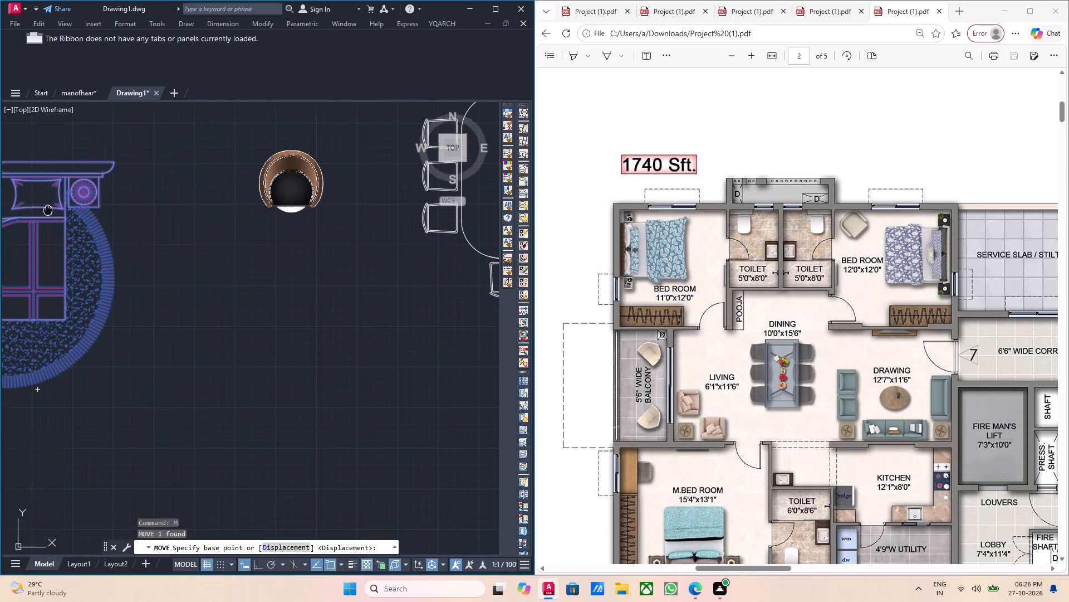
middle_drag(63, 221, 272, 289)
click(231, 244)
scroll(231, 244, down, 4)
middle_drag(413, 387, 340, 353)
scroll(306, 360, up, 6)
scroll(242, 350, down, 3)
scroll(253, 292, down, 2)
click(274, 249)
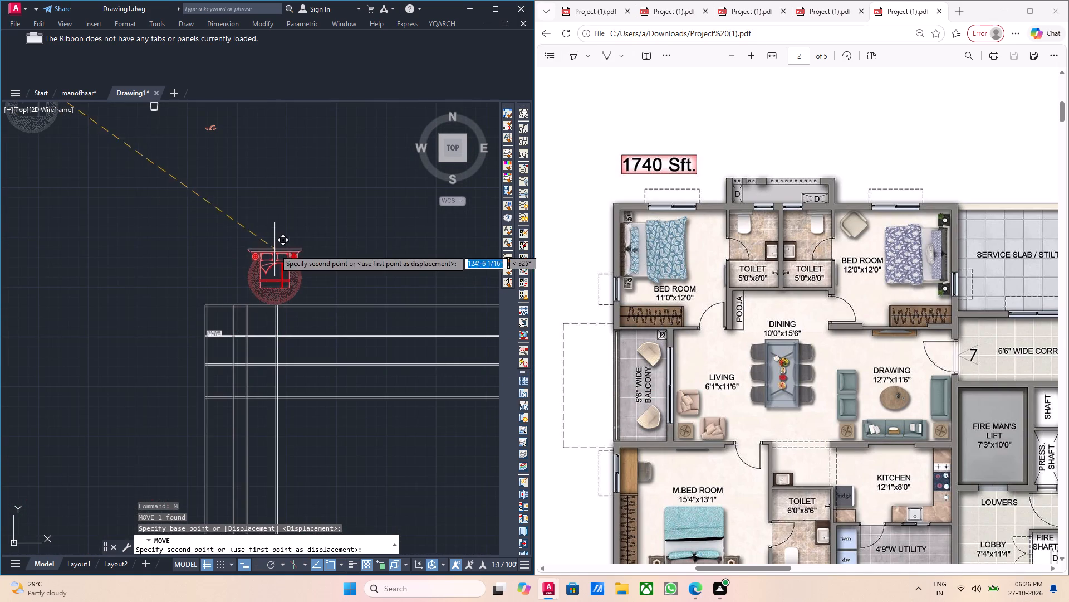
key(Escape)
Scale the bed block down to a bit less than half its size.
scroll(292, 266, up, 2)
drag(324, 280, 296, 271)
click(269, 254)
middle_drag(364, 278, 296, 260)
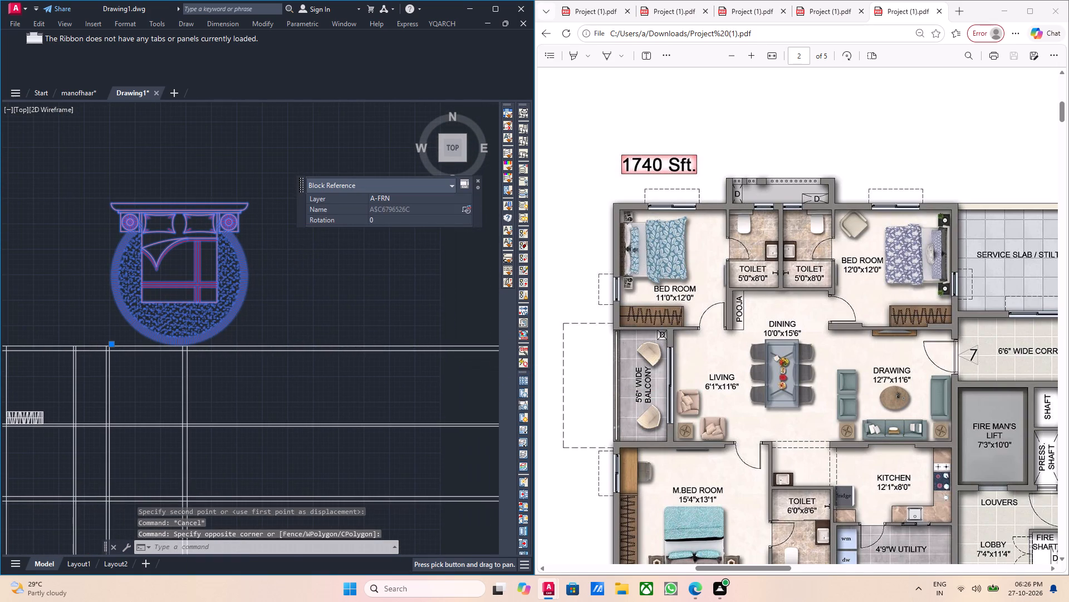
text(sc)
key(Return)
drag(249, 234, 261, 233)
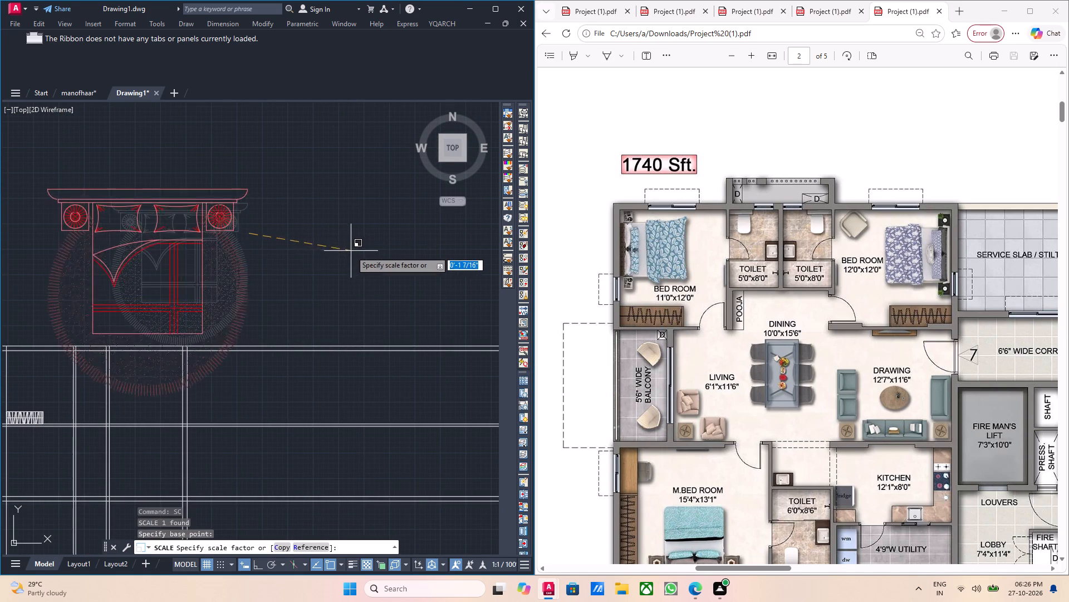
click(276, 251)
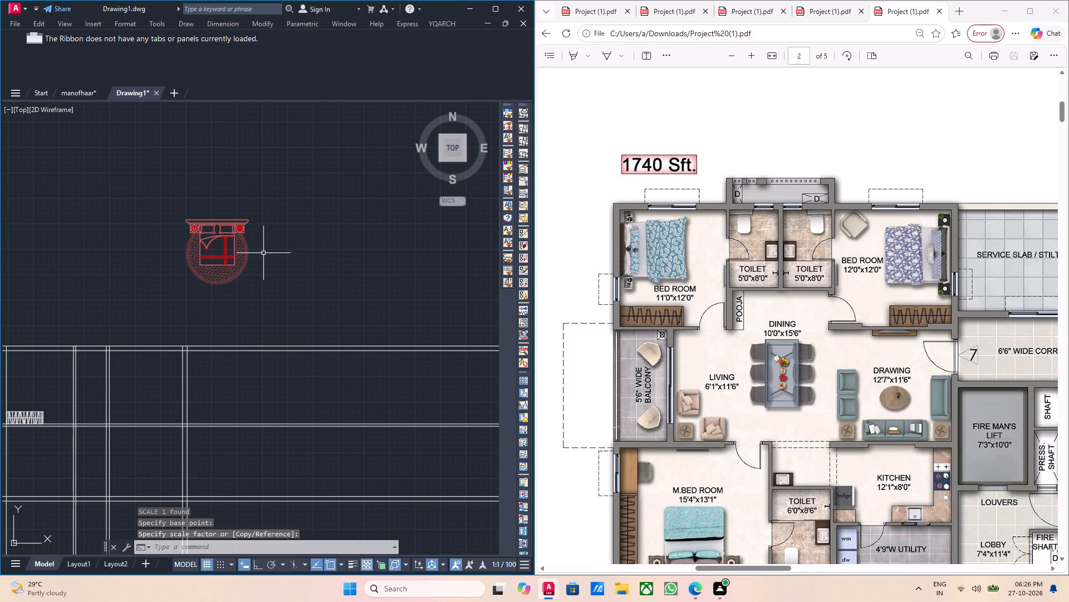
Rotate the bed block by 90 degrees.
drag(263, 256, 246, 258)
click(217, 242)
middle_drag(369, 287, 316, 271)
text(ro)
key(Return)
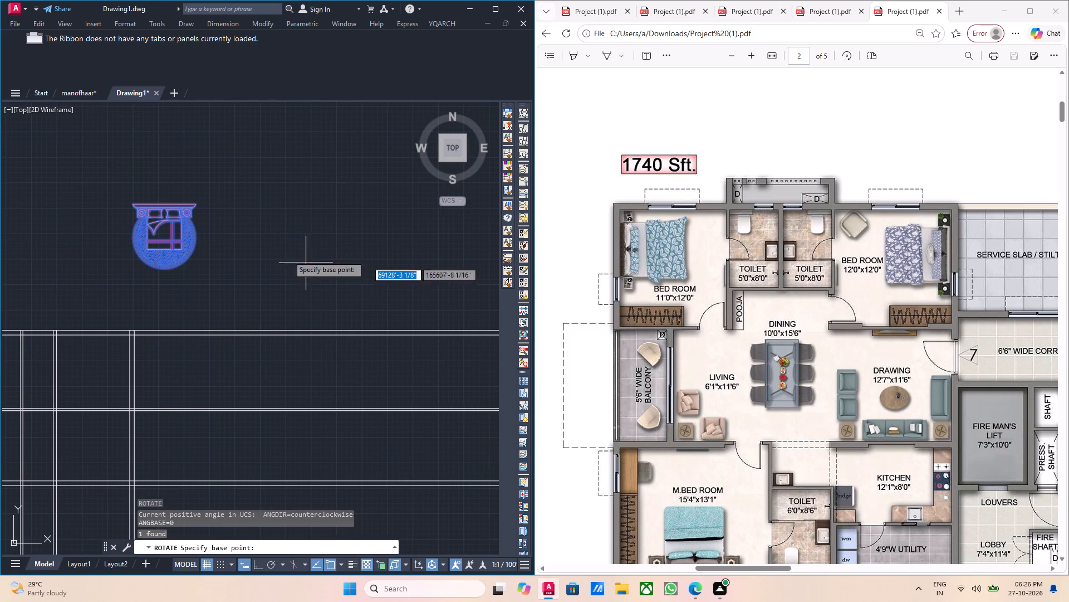
drag(257, 244, 263, 238)
text(90)
key(Return)
click(297, 292)
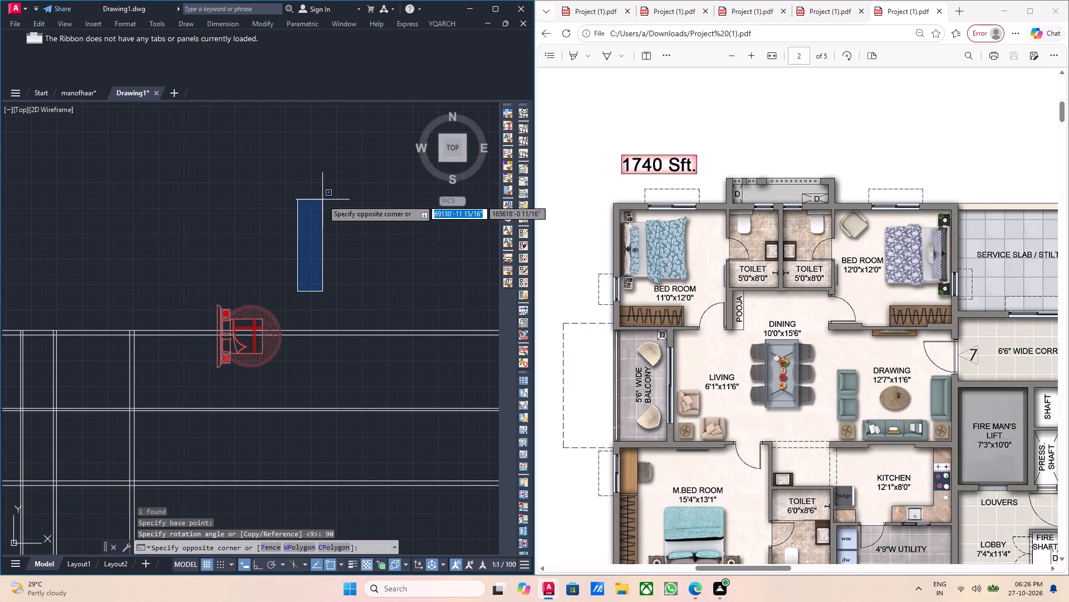
click(318, 197)
middle_drag(288, 298, 343, 211)
key(Escape)
Move the rotated bed by its headboard midpoint into the upper-left bedroom, beside the left wall and above the wardrobe.
scroll(288, 217, up, 3)
drag(337, 240, 327, 238)
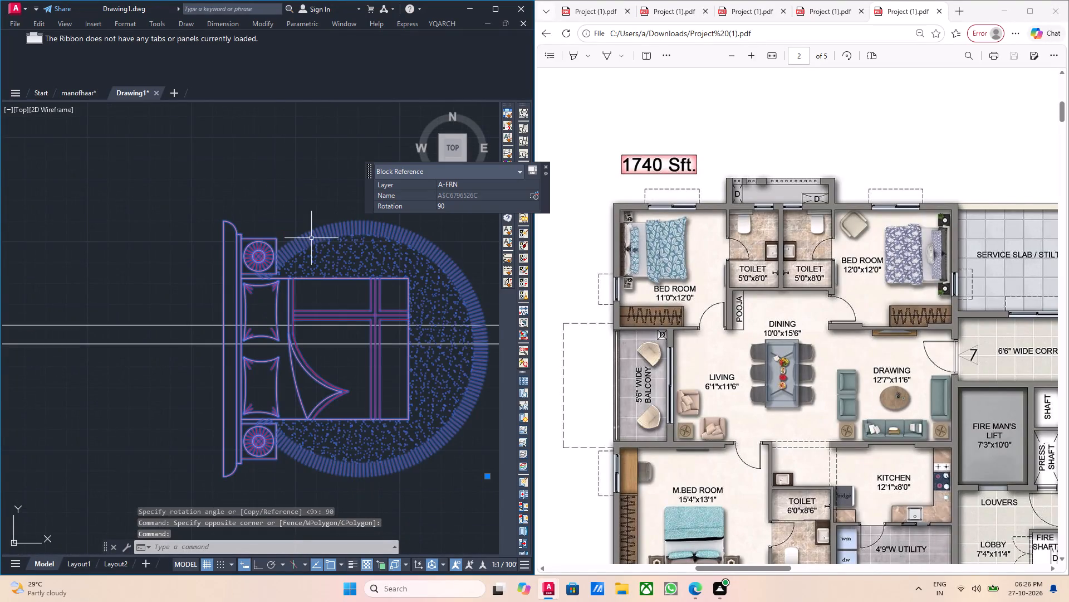
scroll(315, 240, down, 2)
key(m)
key(Return)
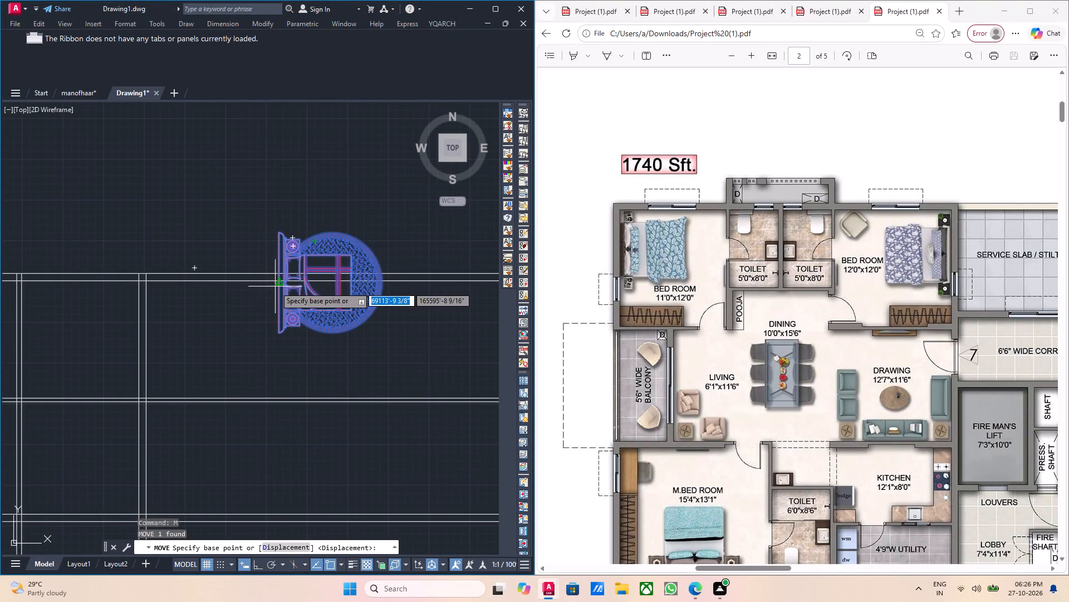
click(277, 279)
scroll(200, 298, down, 3)
middle_drag(134, 304, 307, 312)
scroll(304, 312, up, 6)
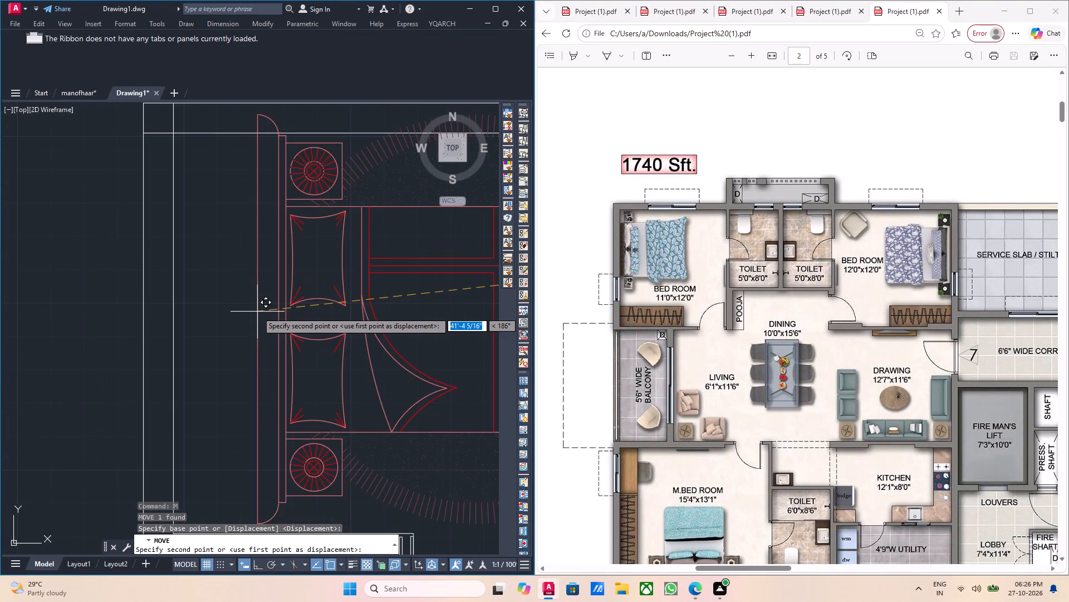
click(188, 338)
scroll(212, 332, down, 2)
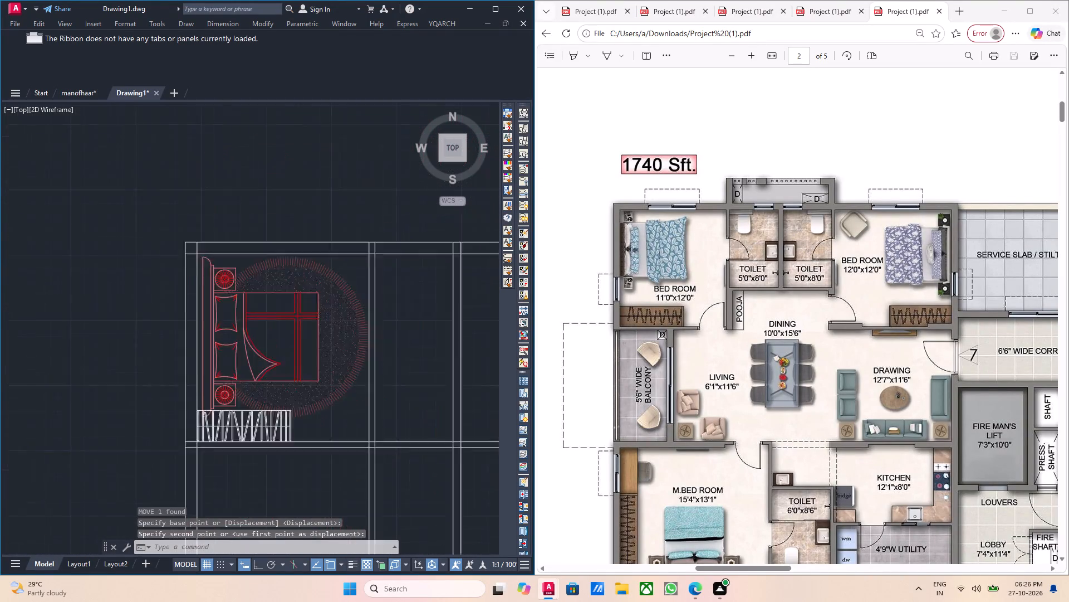
scroll(213, 332, down, 1)
scroll(246, 356, up, 1)
middle_drag(244, 359, 238, 338)
key(Escape)
Scale the bed down slightly about the midpoint of its headboard so it clears the wardrobe.
drag(251, 319, 236, 312)
click(211, 299)
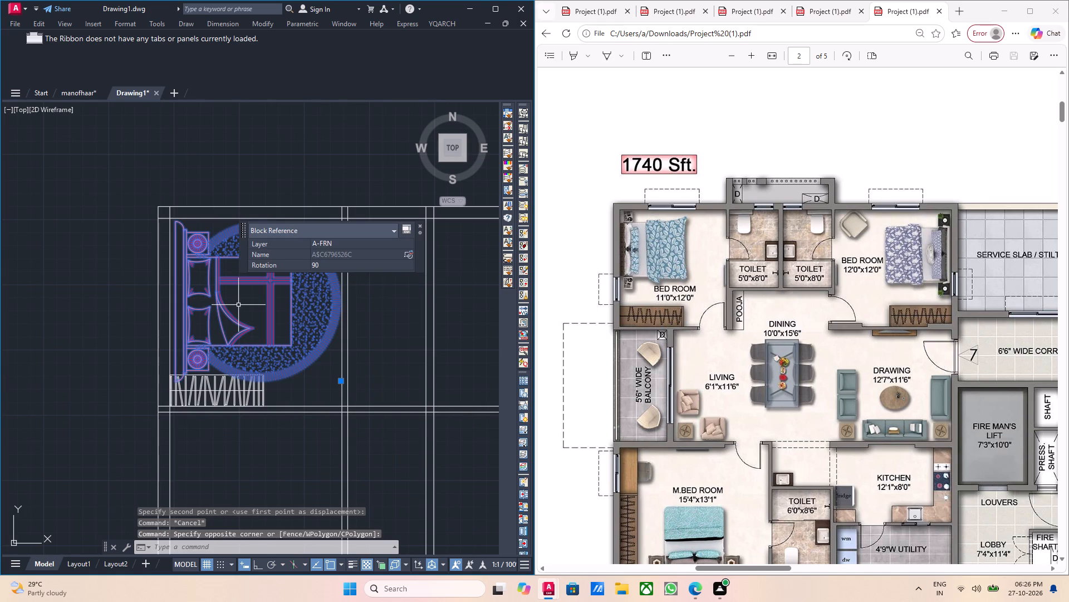
text(sc)
key(Return)
scroll(194, 300, up, 2)
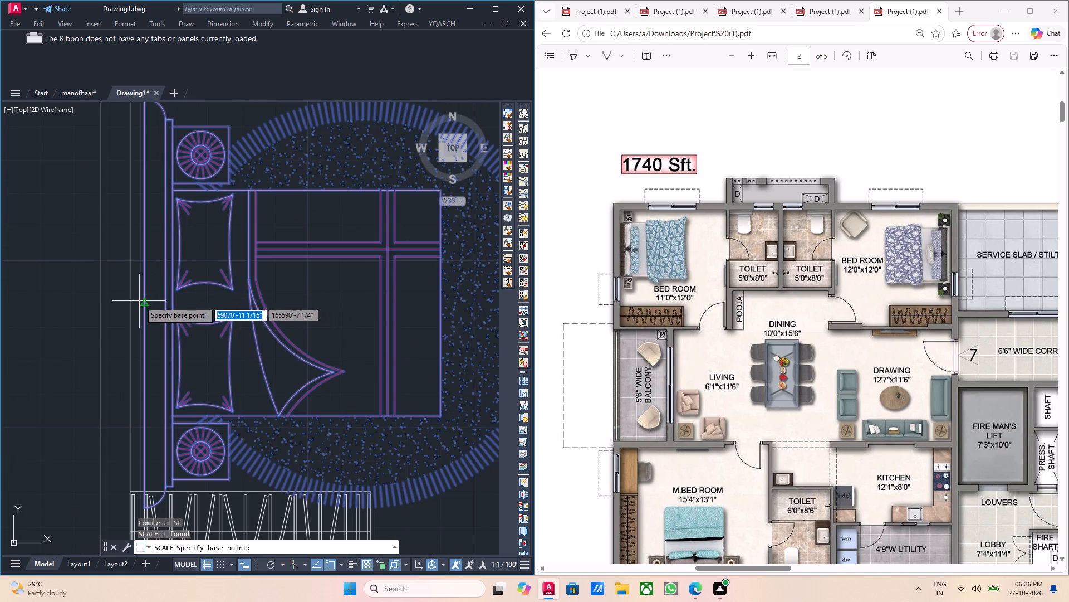
click(143, 307)
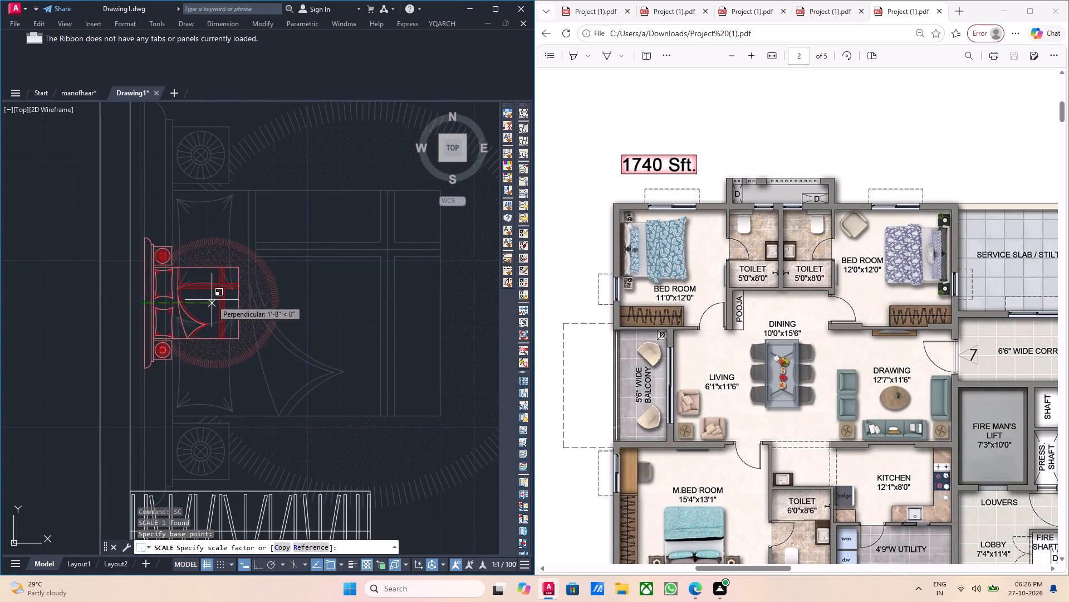
scroll(295, 319, down, 2)
middle_drag(299, 323, 269, 350)
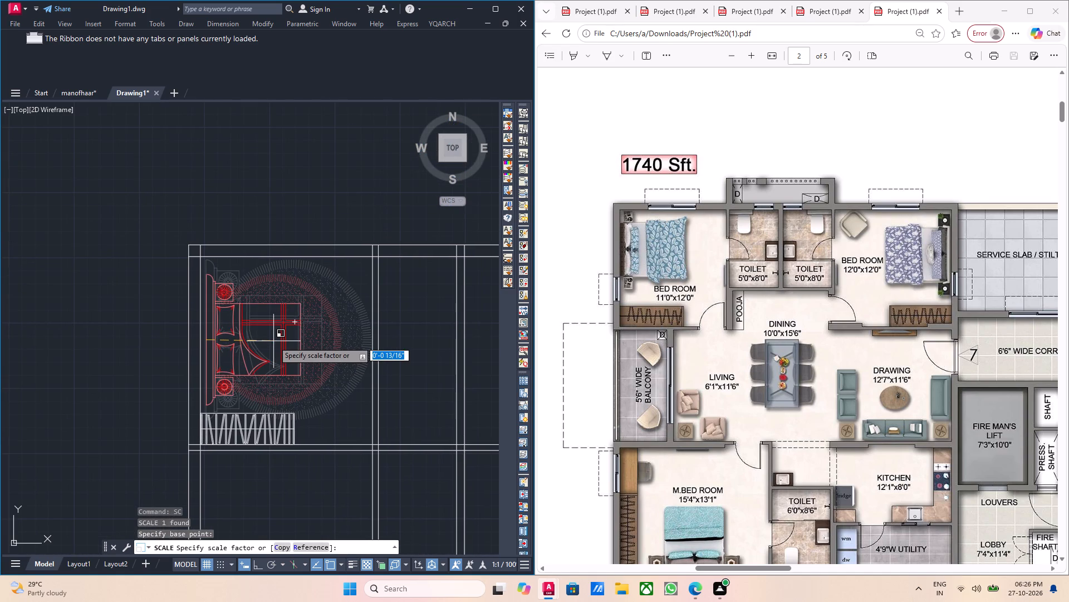
click(273, 339)
Nudge the bed upward in small increments, away from the wardrobe and towards the bedroom's top wall.
click(272, 339)
click(253, 319)
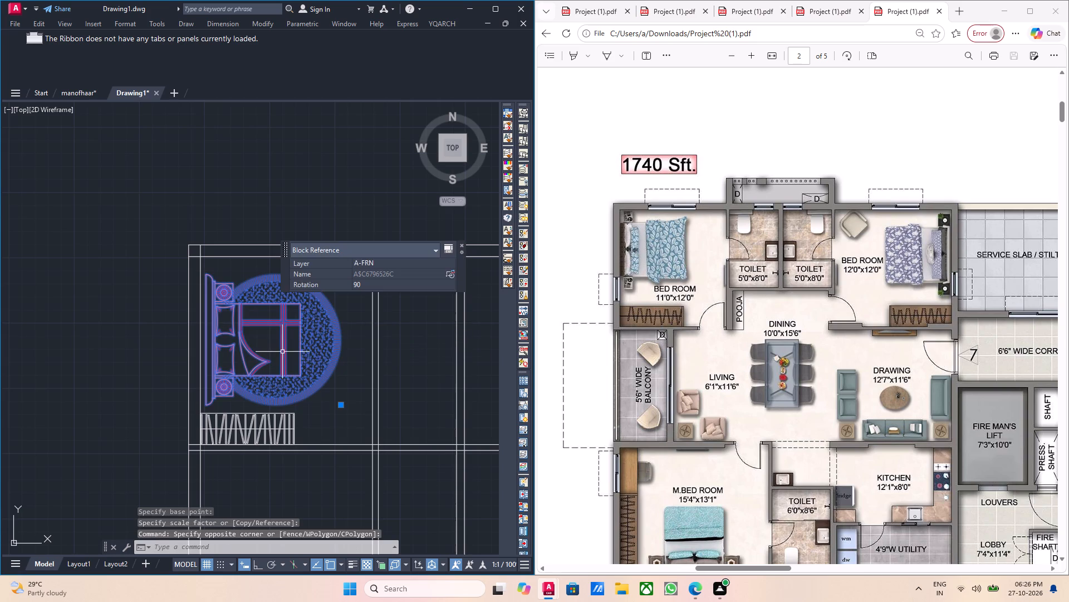
middle_drag(286, 361, 281, 358)
key(ctrl+Up)
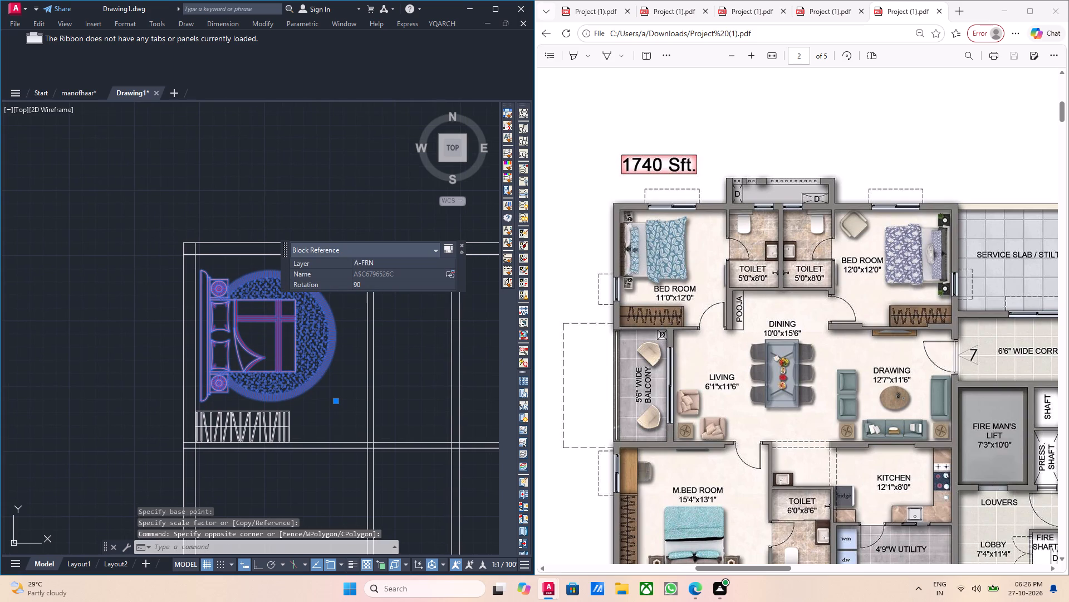
key(ctrl+Up)
key(ctrl+Up)
key(ctrl+Up)
key(ctrl+Up)
key(ctrl+Up)
key(ctrl+Up)
key(ctrl+Up)
key(ctrl+Up)
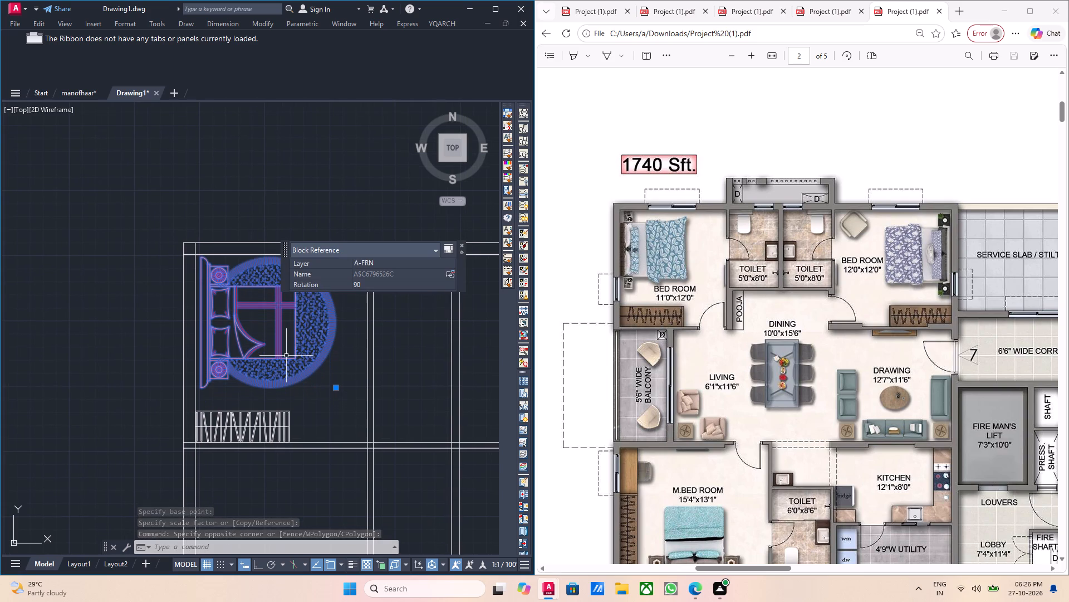
key(Escape)
Scale the bed block down further to fit the upper-left bedroom, using a base point near the pillows.
scroll(295, 354, down, 1)
middle_drag(307, 357, 283, 367)
middle_drag(312, 368, 287, 376)
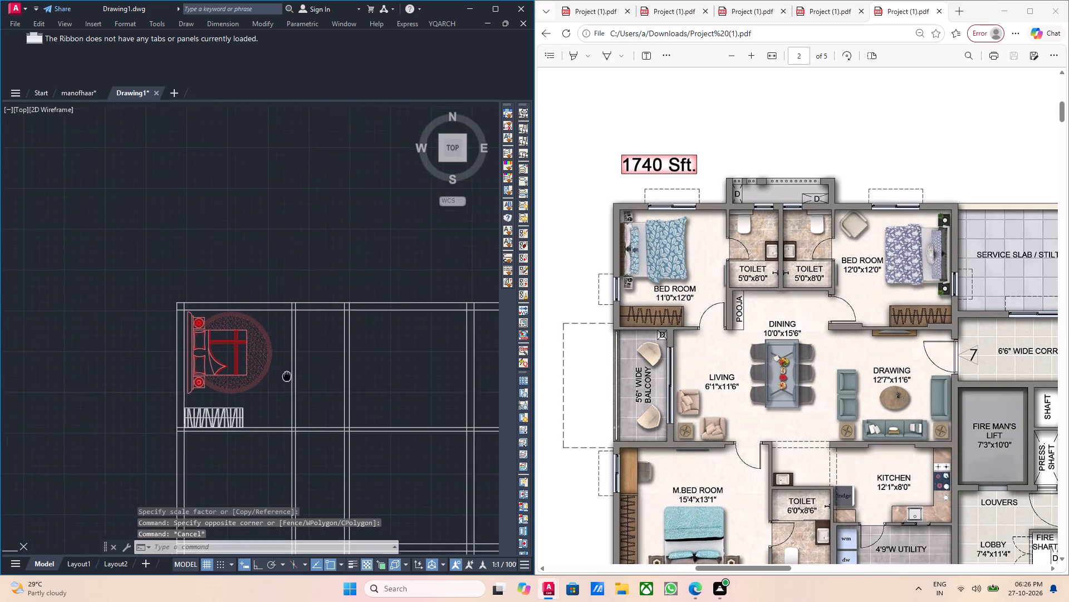
middle_drag(287, 376, 283, 377)
scroll(293, 381, down, 2)
middle_drag(308, 391, 273, 390)
middle_drag(288, 386, 281, 389)
middle_drag(278, 390, 289, 406)
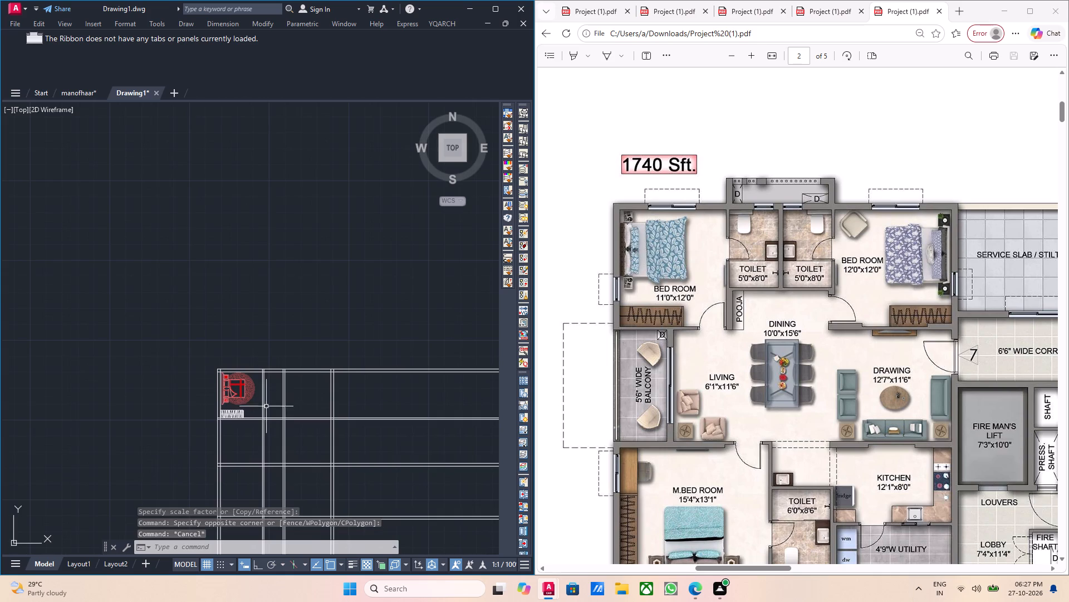
middle_drag(266, 406, 331, 389)
scroll(301, 366, up, 4)
drag(331, 383, 299, 384)
middle_drag(327, 412, 314, 399)
text(sc)
key(Return)
drag(244, 374, 251, 376)
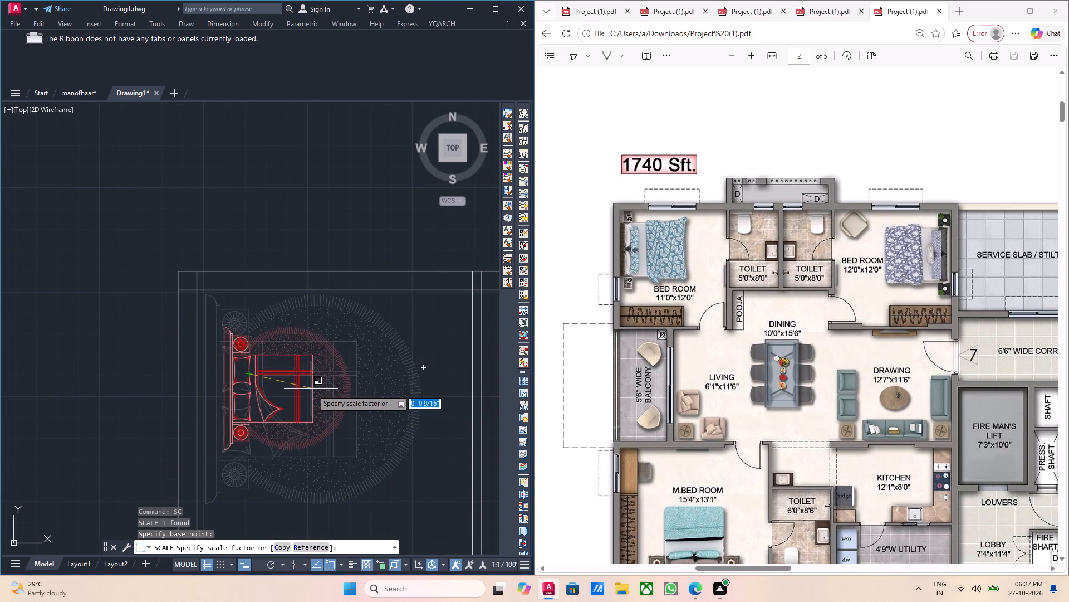
click(318, 392)
Move the reduced bed up and left, closer to the top-left corner of the bedroom.
scroll(336, 397, up, 1)
middle_drag(336, 397, 330, 358)
drag(366, 405, 365, 406)
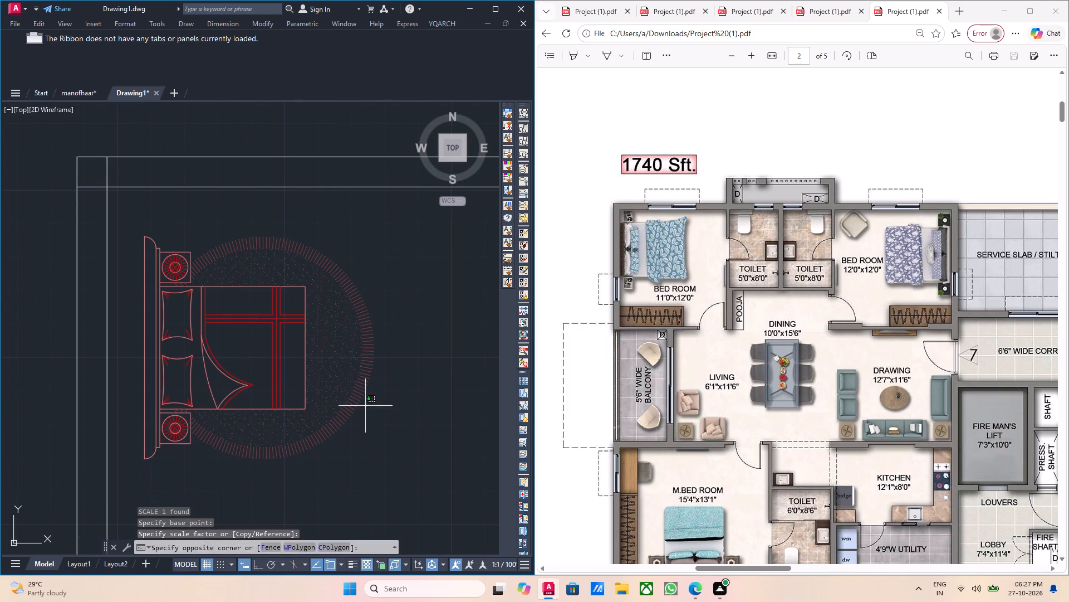
drag(365, 406, 350, 404)
click(303, 381)
middle_drag(366, 416, 340, 387)
key(m)
key(Return)
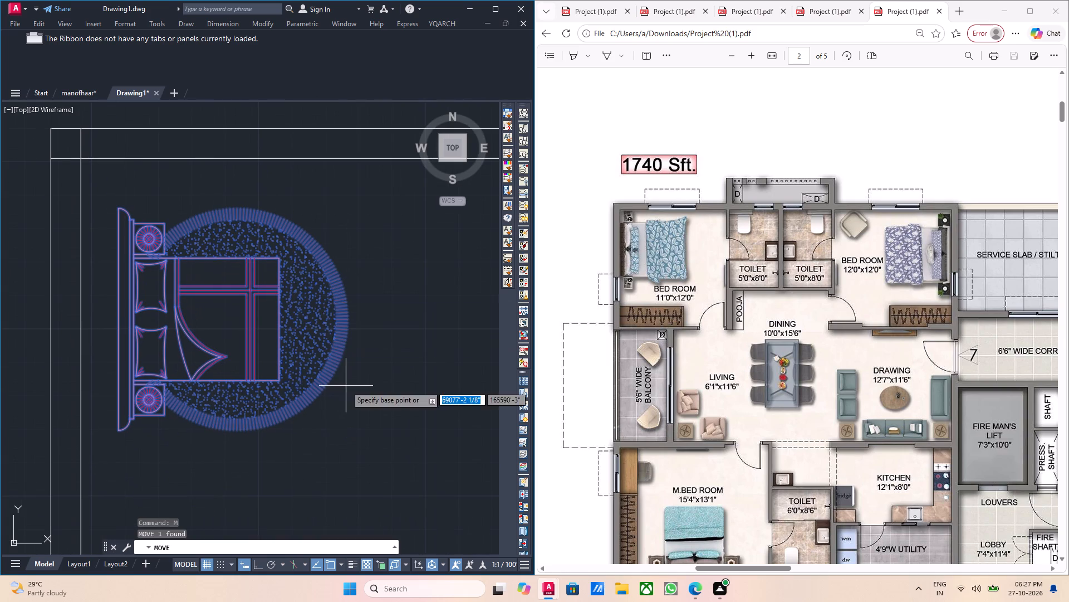
click(189, 295)
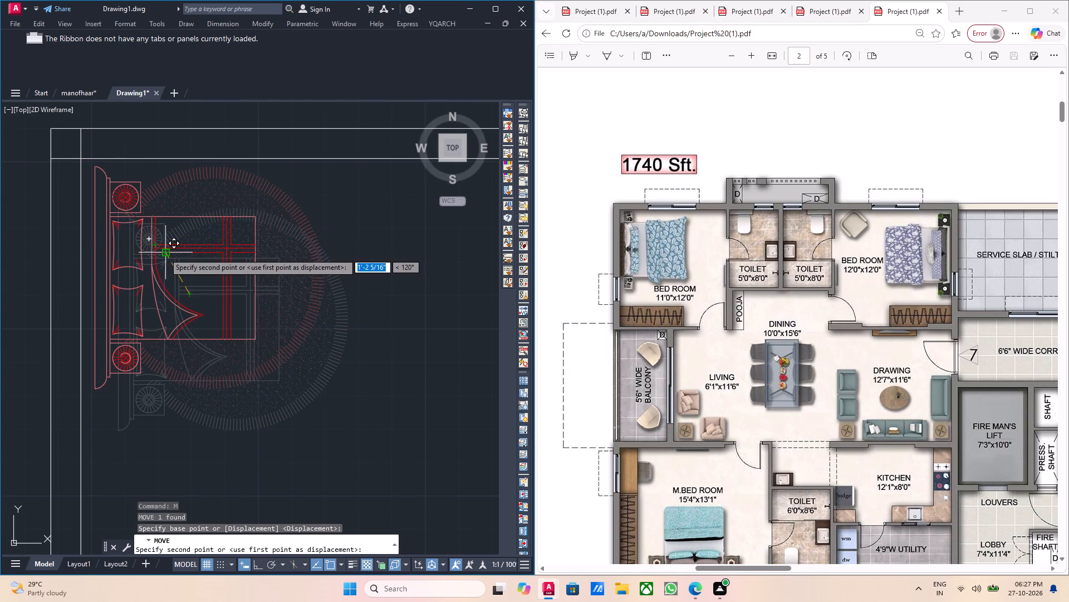
click(164, 253)
scroll(217, 309, down, 3)
middle_drag(240, 353, 227, 367)
key(Escape)
middle_drag(199, 355, 286, 350)
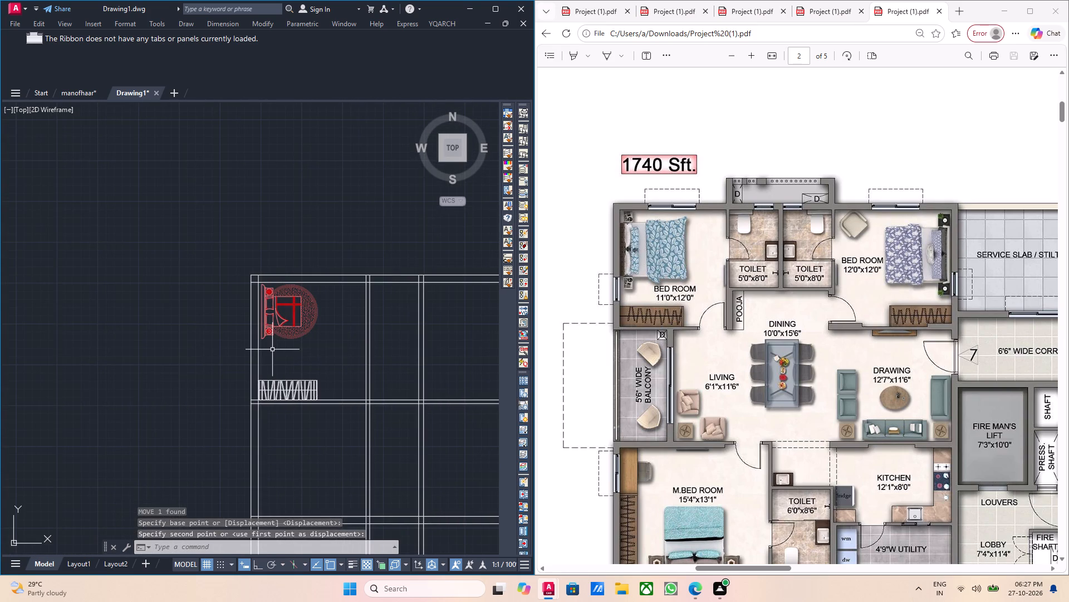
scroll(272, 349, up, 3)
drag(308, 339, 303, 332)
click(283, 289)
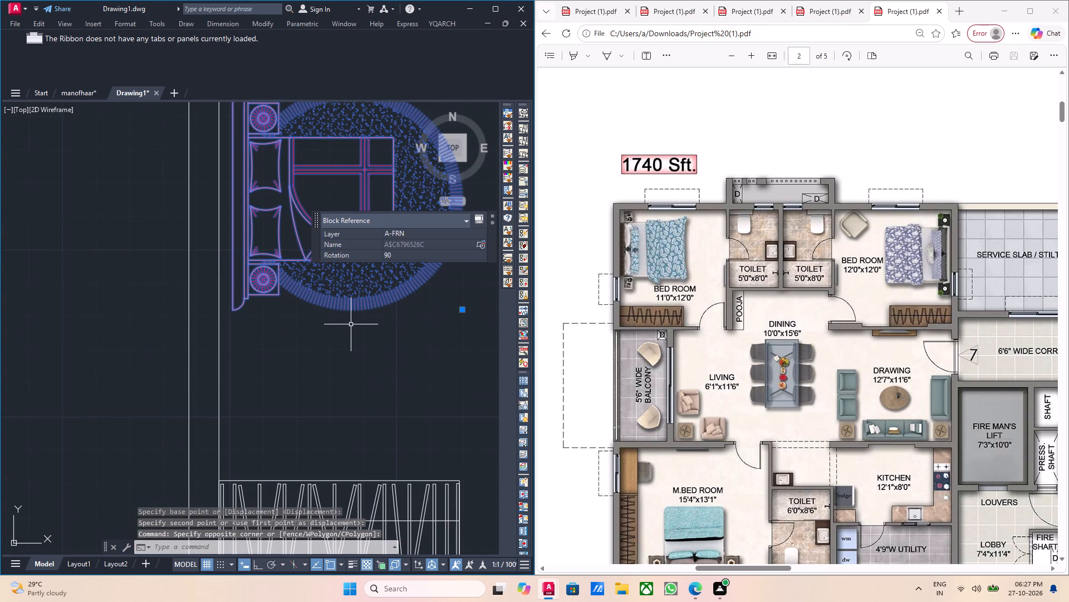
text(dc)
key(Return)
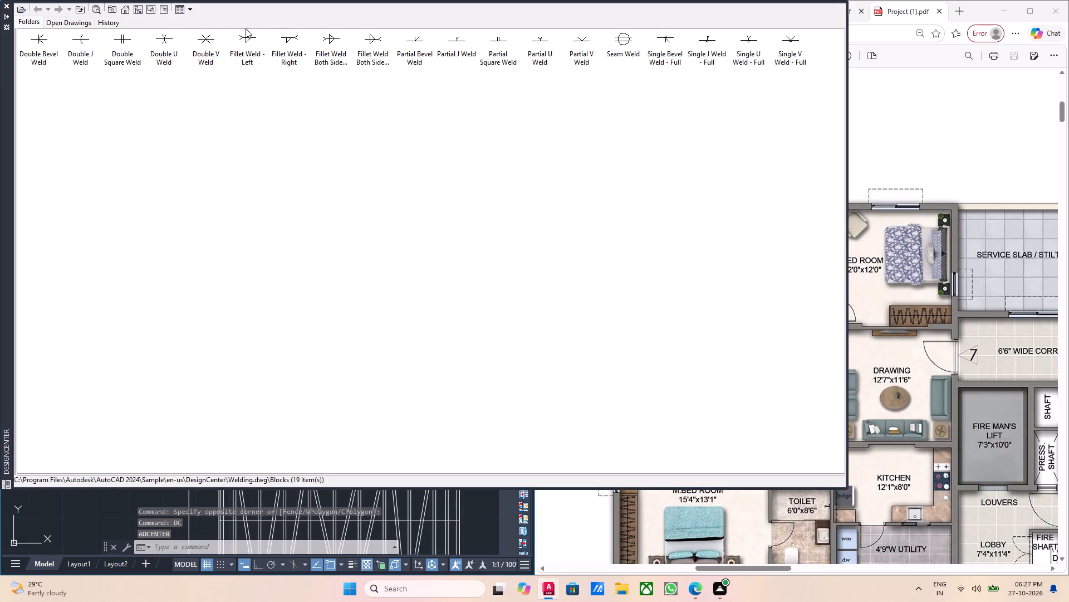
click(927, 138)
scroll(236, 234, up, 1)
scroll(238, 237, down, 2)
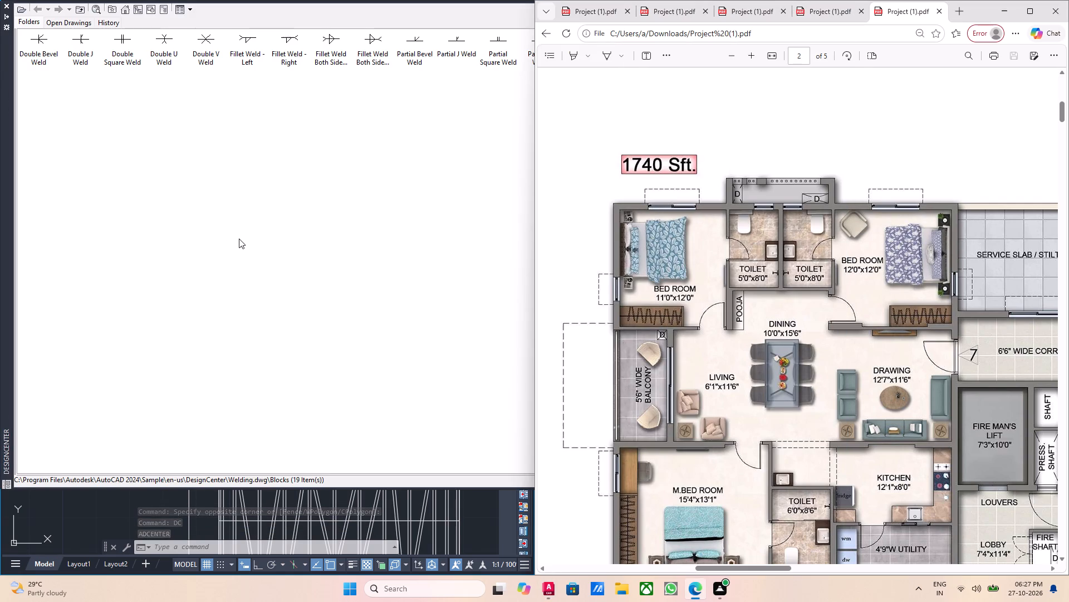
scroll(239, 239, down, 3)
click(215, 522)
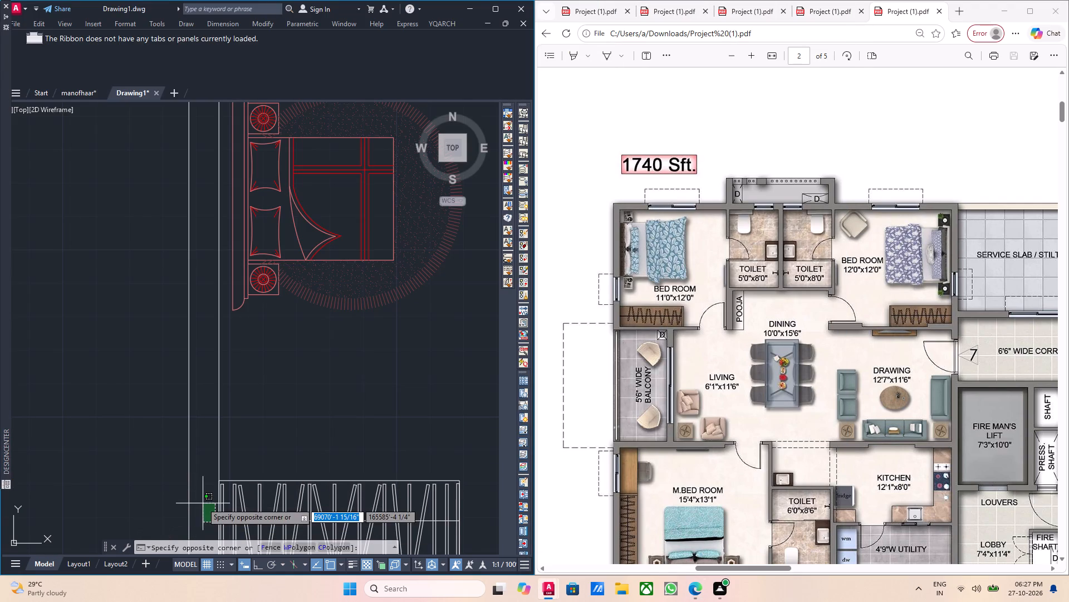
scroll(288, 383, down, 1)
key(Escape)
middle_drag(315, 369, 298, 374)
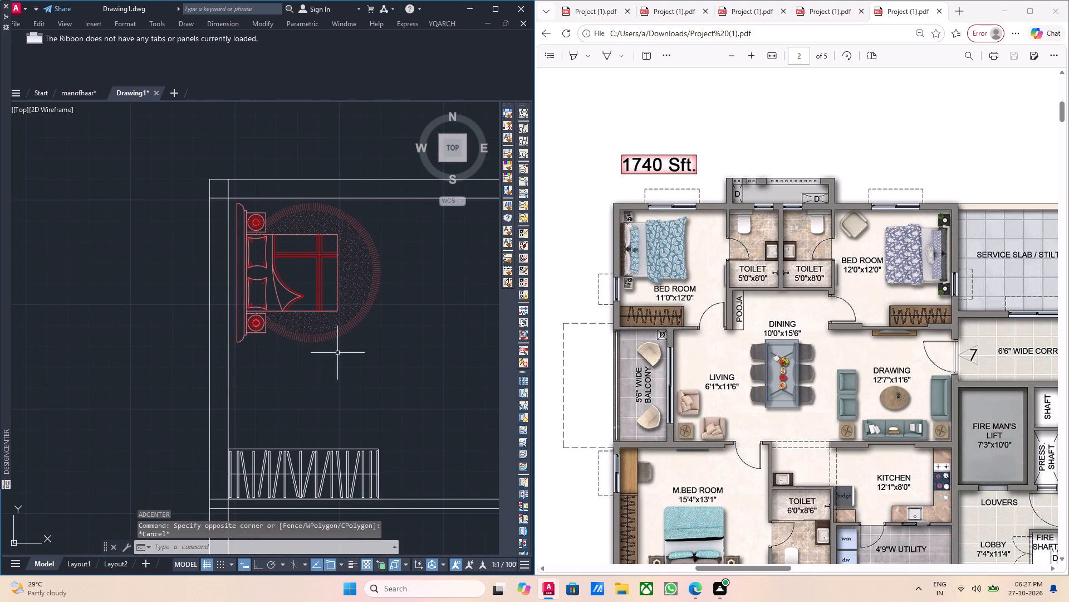
Scale the upper-left bedroom's bed block up moderately, using a base point near the middle of the mattress.
drag(339, 346, 318, 337)
click(289, 321)
scroll(342, 353, up, 1)
middle_drag(342, 355, 328, 357)
scroll(328, 357, down, 1)
text(sc')
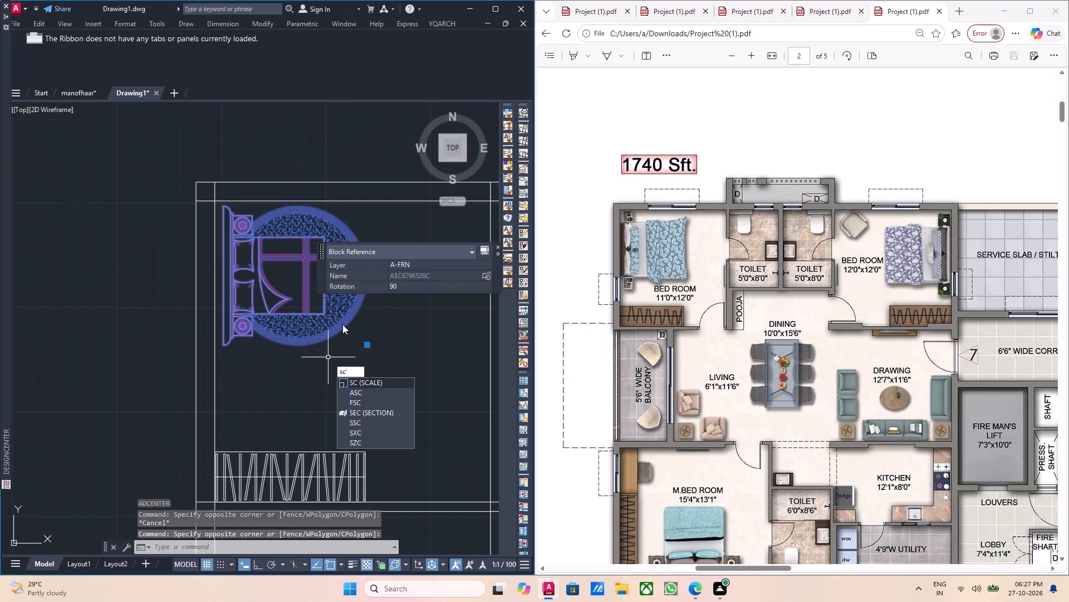
key(BackSpace)
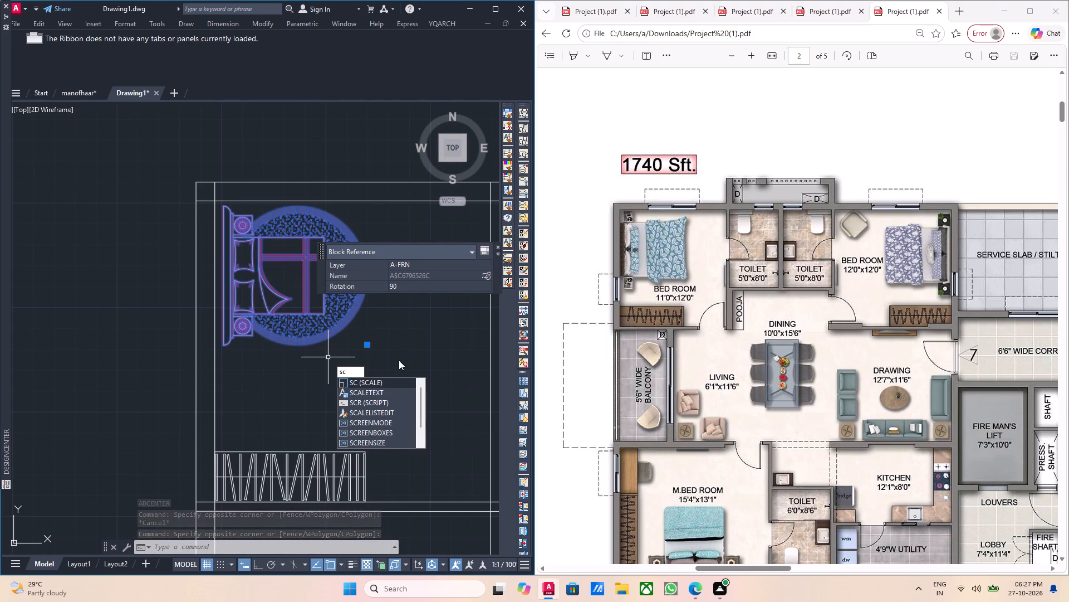
key(Return)
click(283, 281)
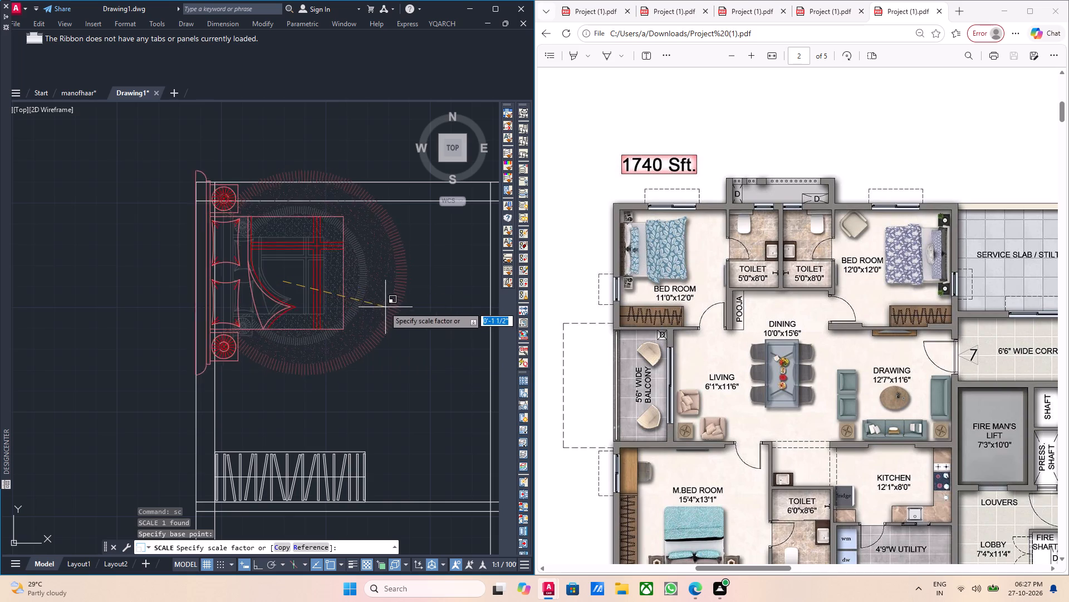
click(370, 304)
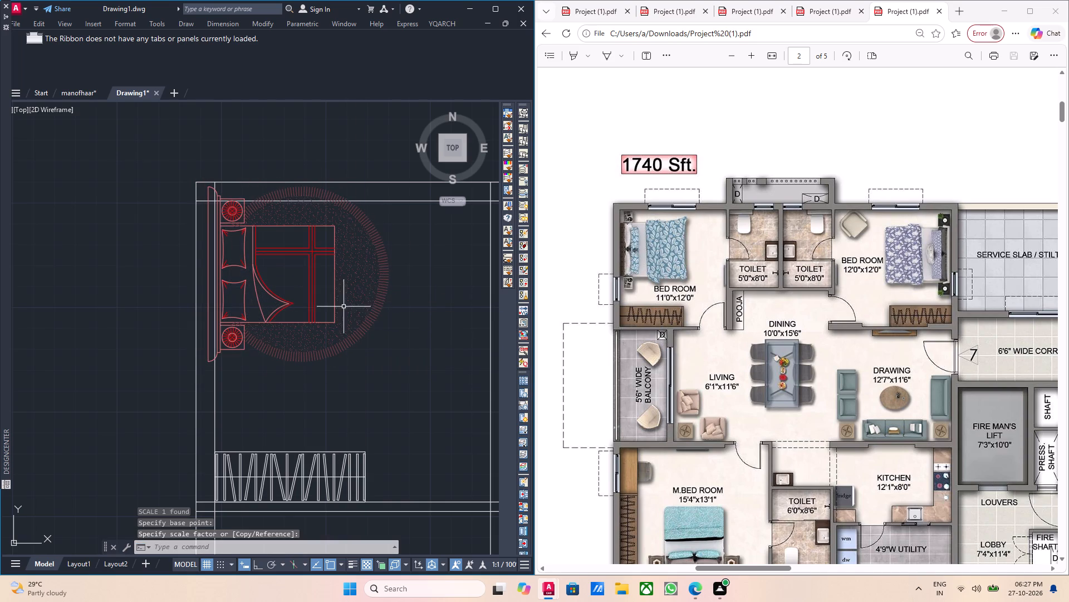
Move the enlarged bed down and to the right so it sits inside the bedroom, clear of the left and top walls.
drag(388, 344, 372, 338)
click(318, 307)
middle_drag(397, 338, 364, 343)
key(m)
key(Return)
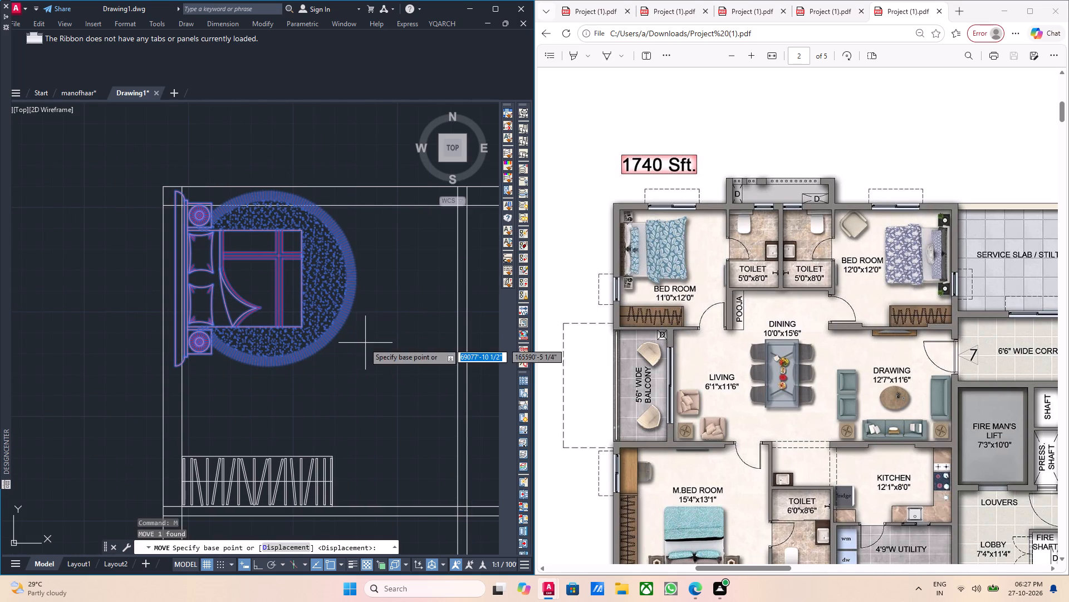
click(281, 294)
click(299, 318)
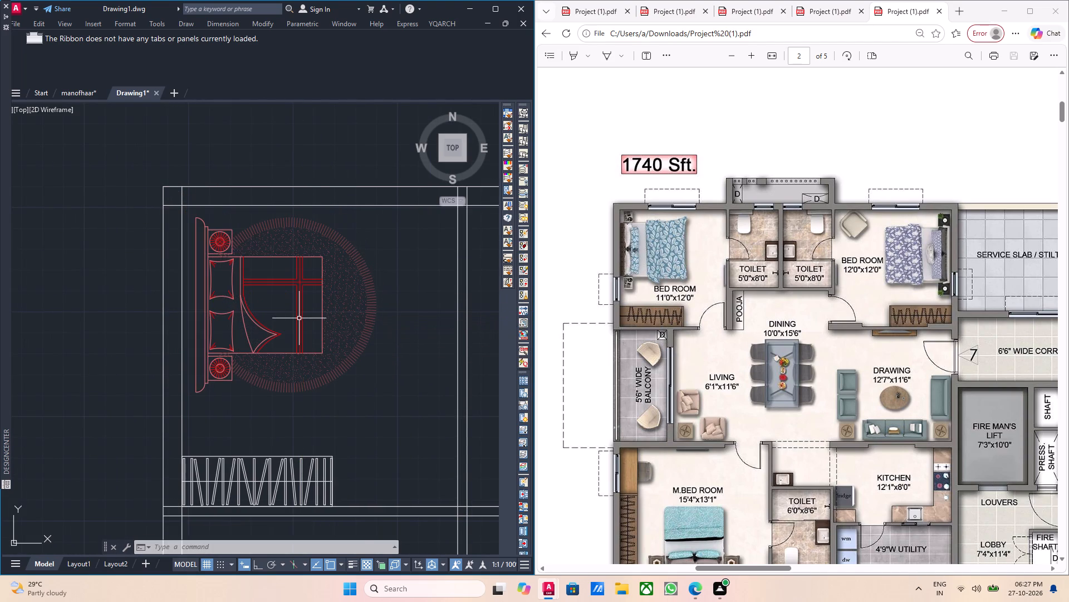
middle_drag(298, 318, 253, 312)
key(Escape)
Measure the first toilet's clear width between its side walls, along the inner line of the top wall.
scroll(254, 313, down, 2)
middle_drag(262, 322, 249, 324)
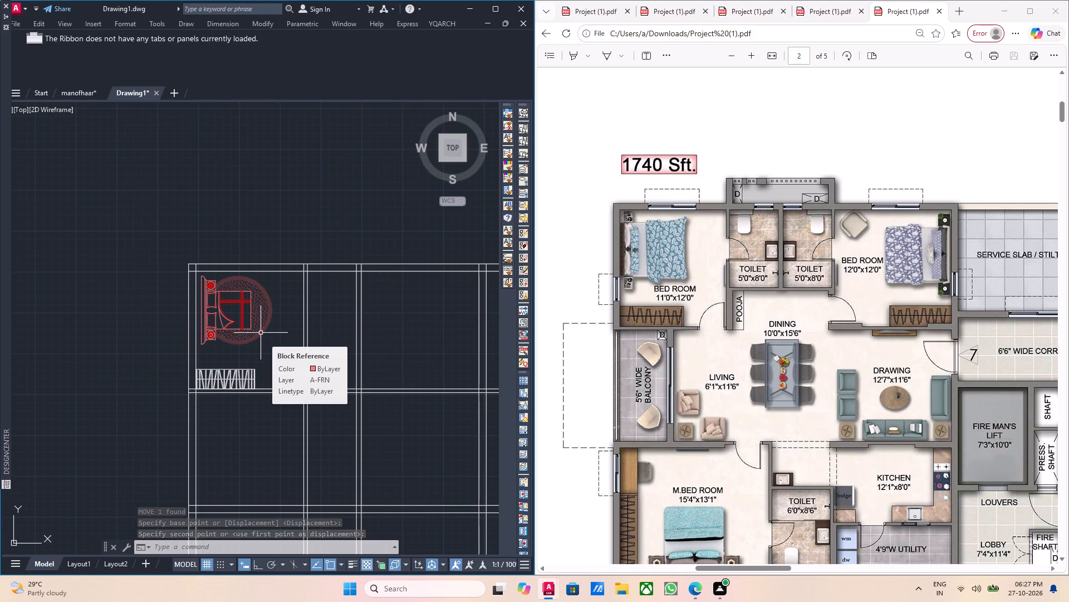
scroll(261, 333, down, 1)
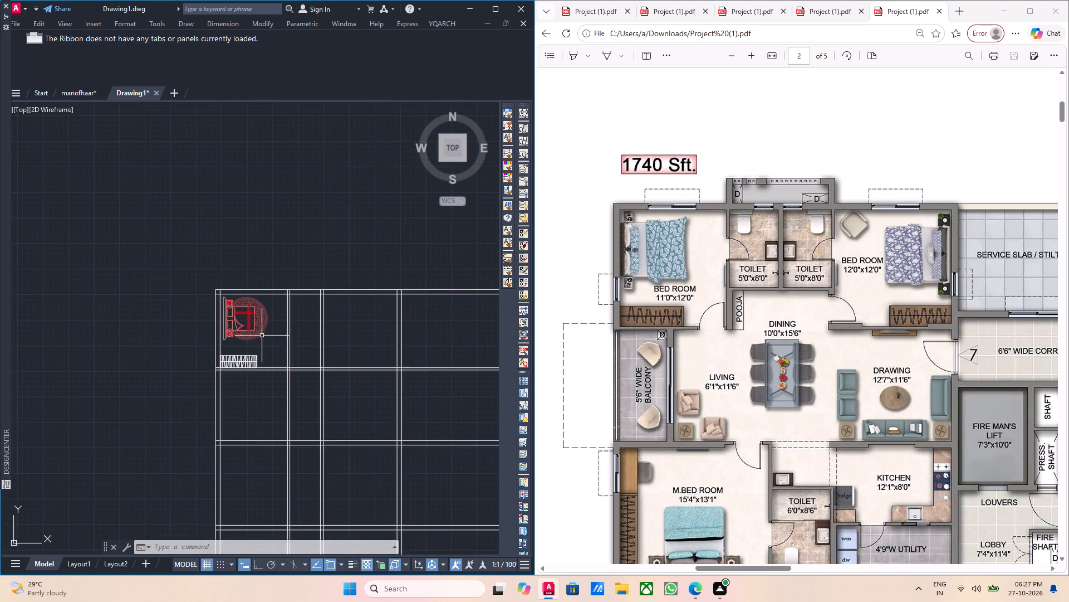
middle_drag(306, 356, 229, 342)
middle_drag(234, 341, 227, 343)
middle_drag(238, 356, 235, 367)
key(Escape)
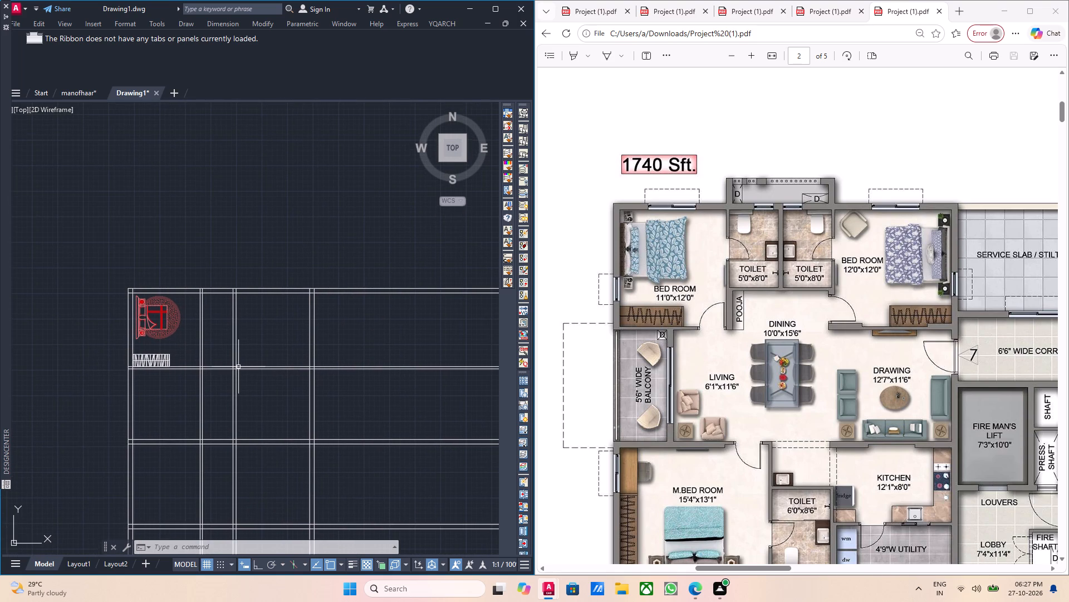
middle_drag(246, 363, 252, 376)
scroll(253, 376, up, 1)
middle_drag(256, 367, 345, 386)
scroll(339, 372, up, 1)
middle_drag(339, 372, 340, 391)
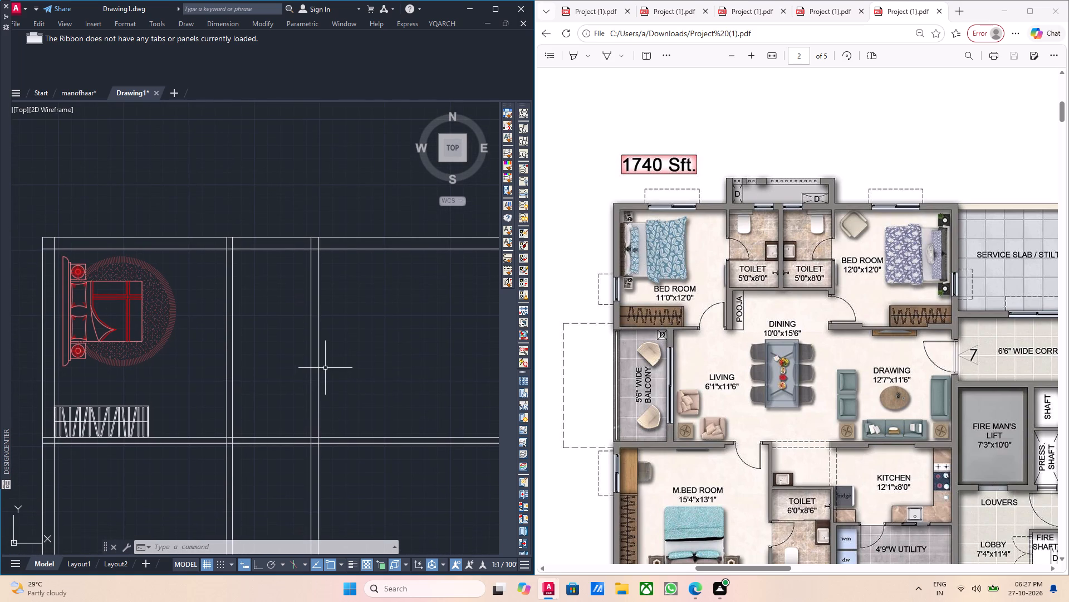
text(din)
key(BackSpace)
key(m)
key(Return)
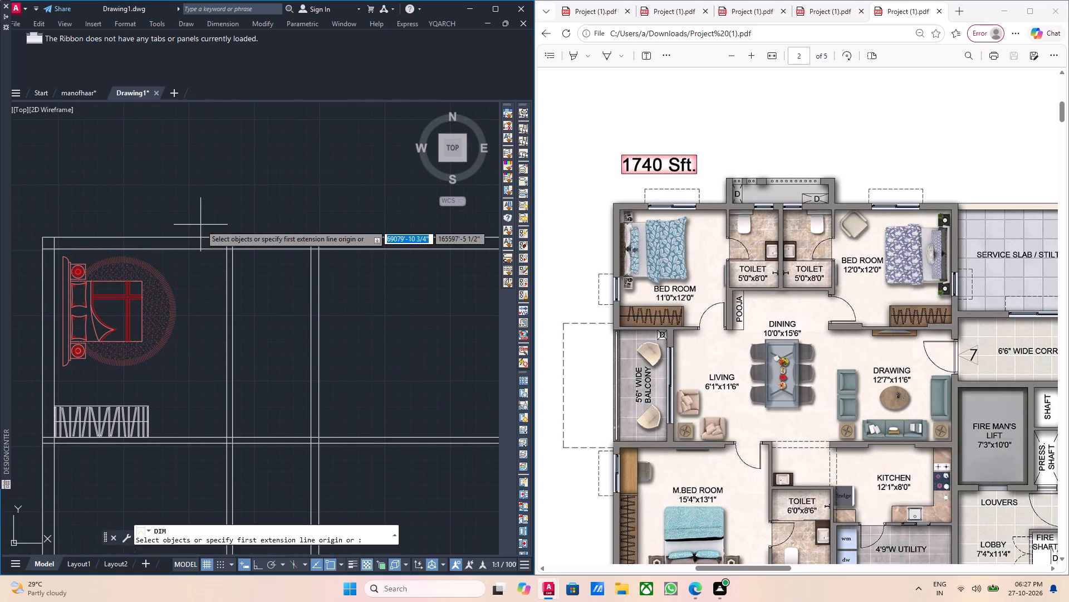
scroll(217, 270, up, 2)
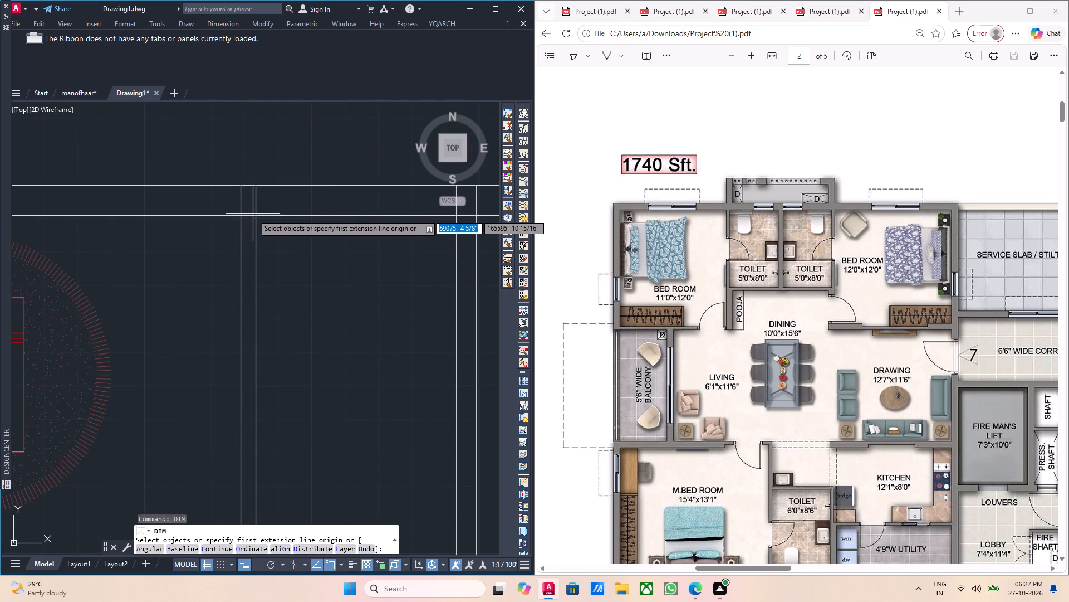
click(254, 215)
middle_drag(366, 267, 287, 298)
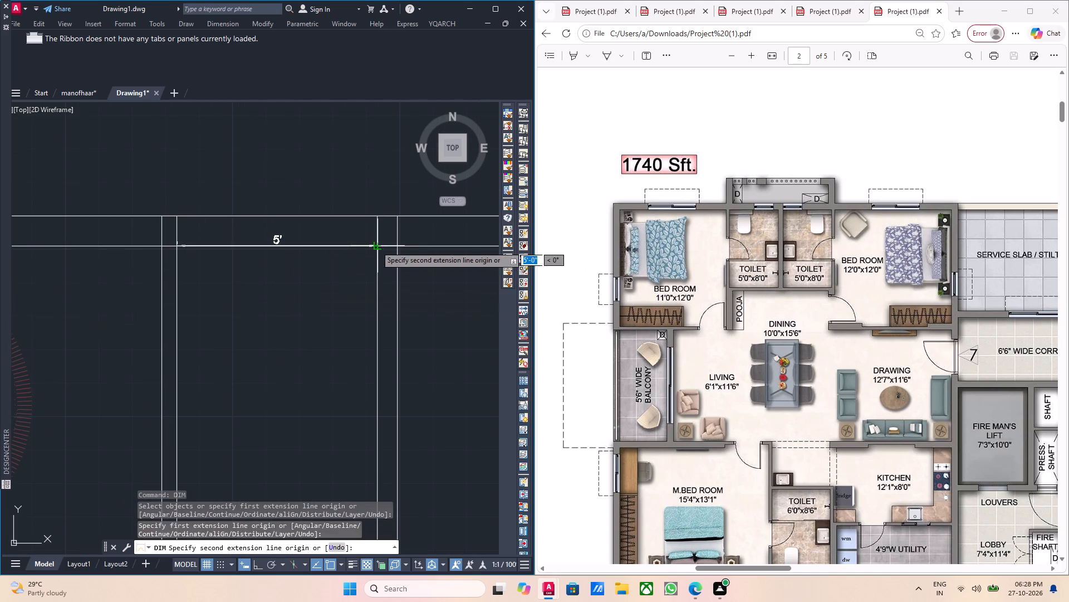
click(376, 245)
key(Escape)
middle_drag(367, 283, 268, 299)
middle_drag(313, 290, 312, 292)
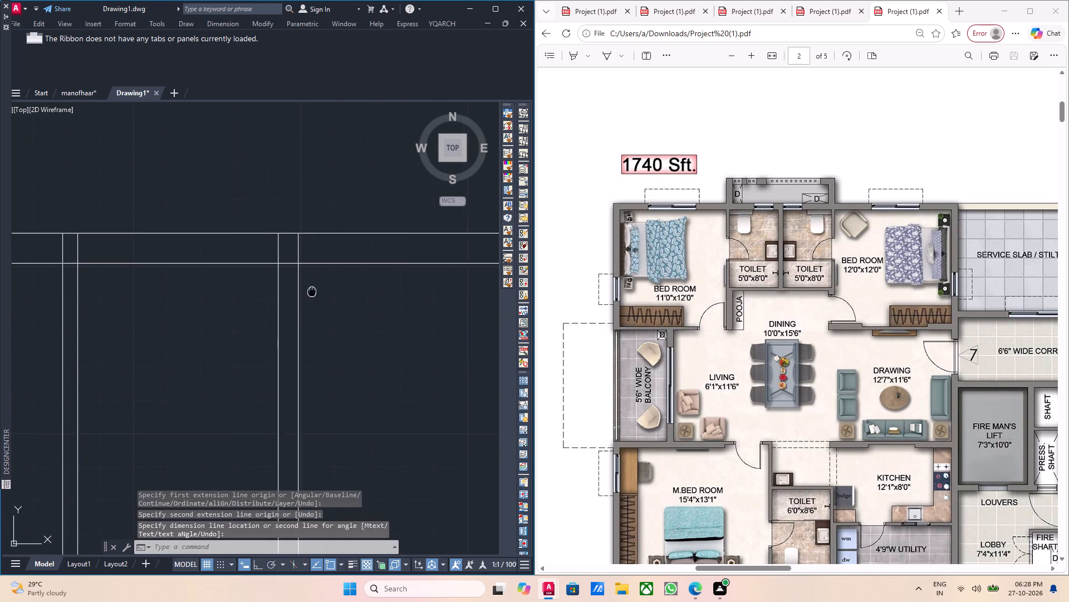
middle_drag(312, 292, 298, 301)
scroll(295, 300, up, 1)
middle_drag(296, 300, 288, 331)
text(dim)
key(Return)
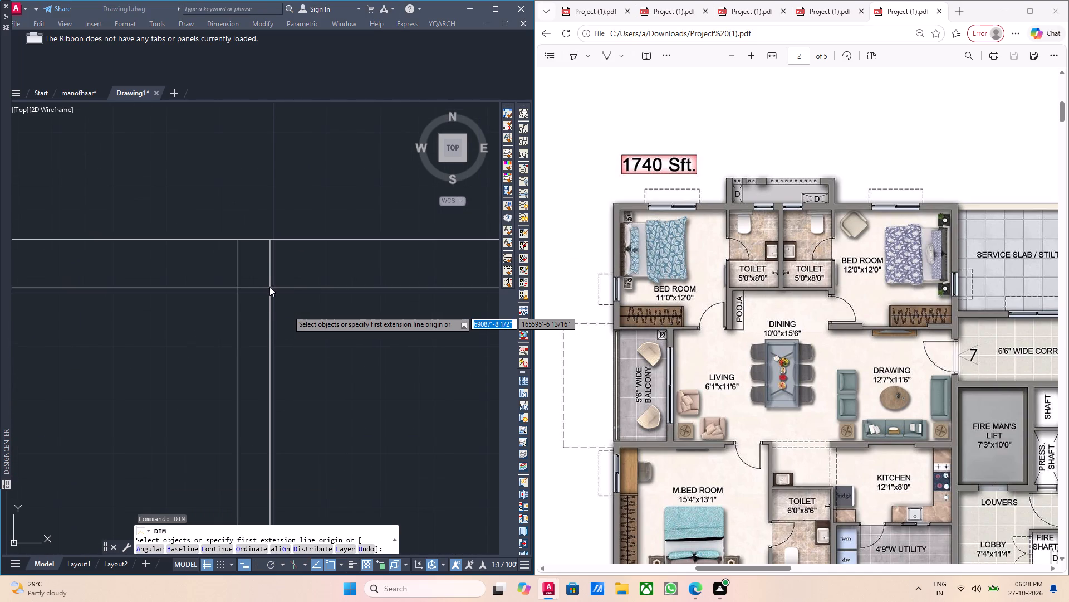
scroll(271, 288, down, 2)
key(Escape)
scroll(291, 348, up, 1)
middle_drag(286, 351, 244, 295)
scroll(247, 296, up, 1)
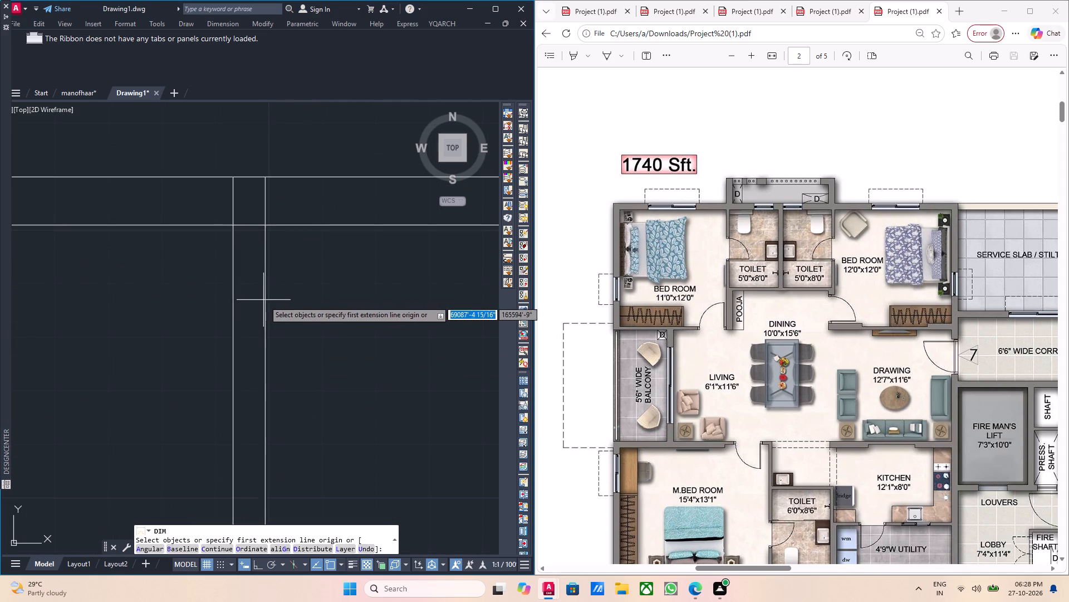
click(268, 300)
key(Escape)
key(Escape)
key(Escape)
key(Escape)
Offset the right line of the partition between the two toilets 5' to the right, marking the second toilet's width.
click(276, 299)
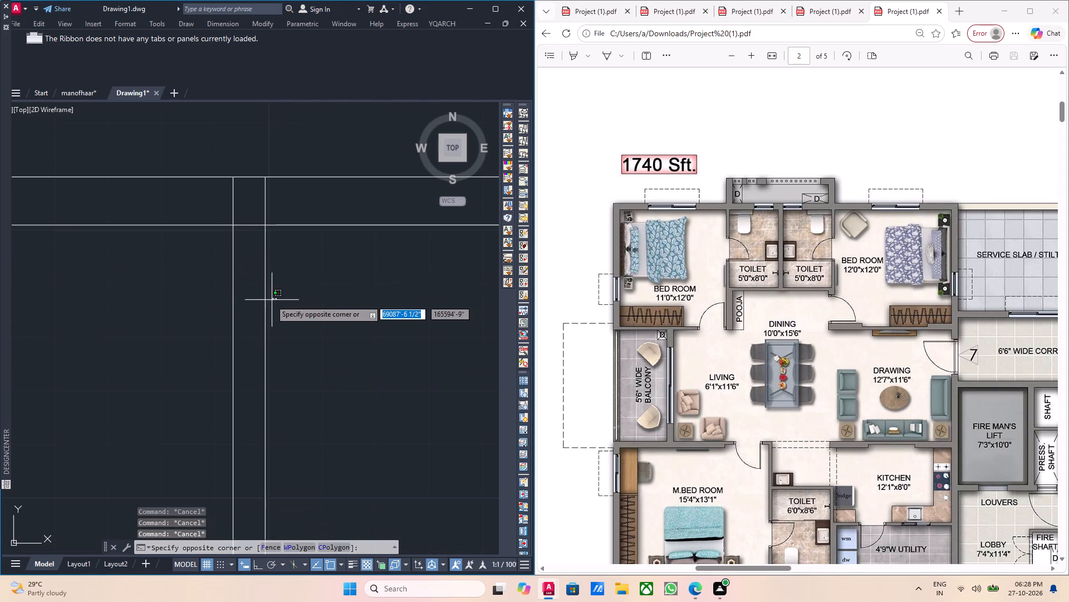
click(257, 297)
middle_drag(347, 318, 339, 320)
key(o)
key(Return)
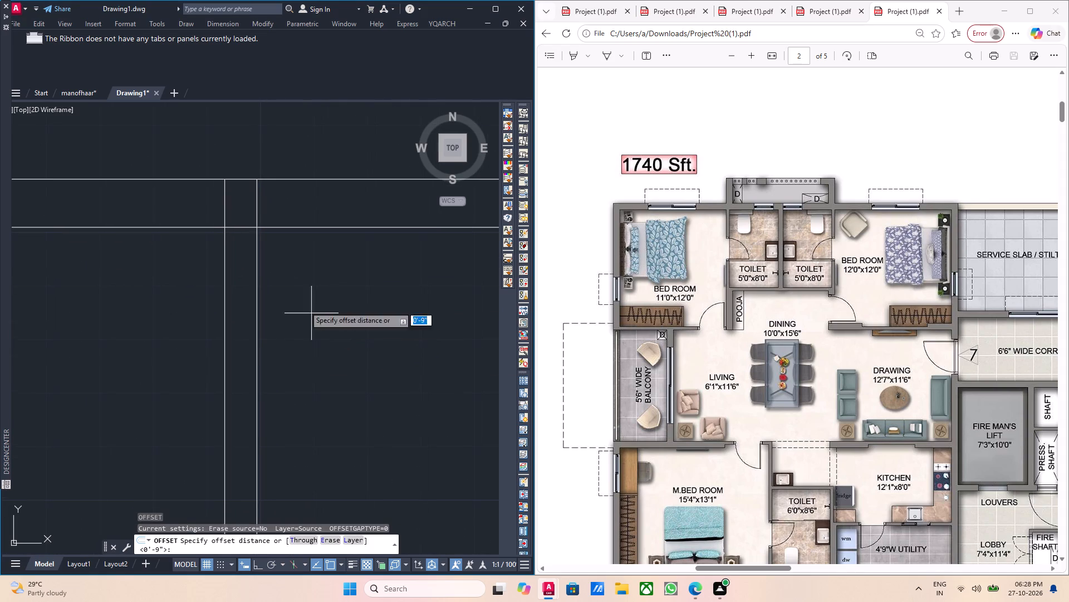
click(257, 227)
scroll(360, 240, down, 3)
scroll(368, 236, up, 1)
middle_drag(372, 240, 285, 243)
scroll(329, 236, down, 2)
text(5')
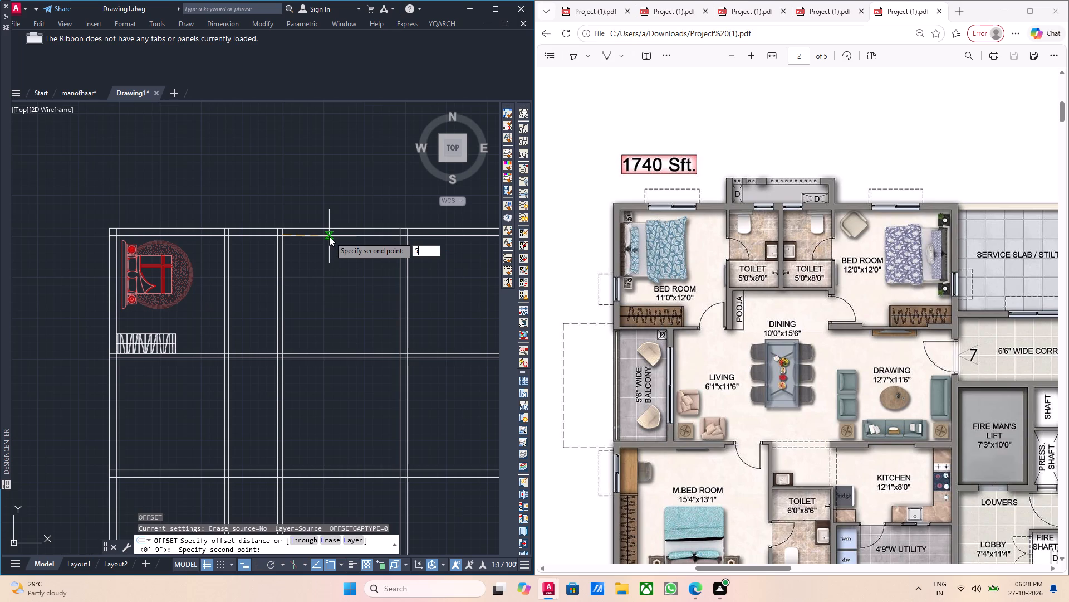
key(Return)
click(352, 251)
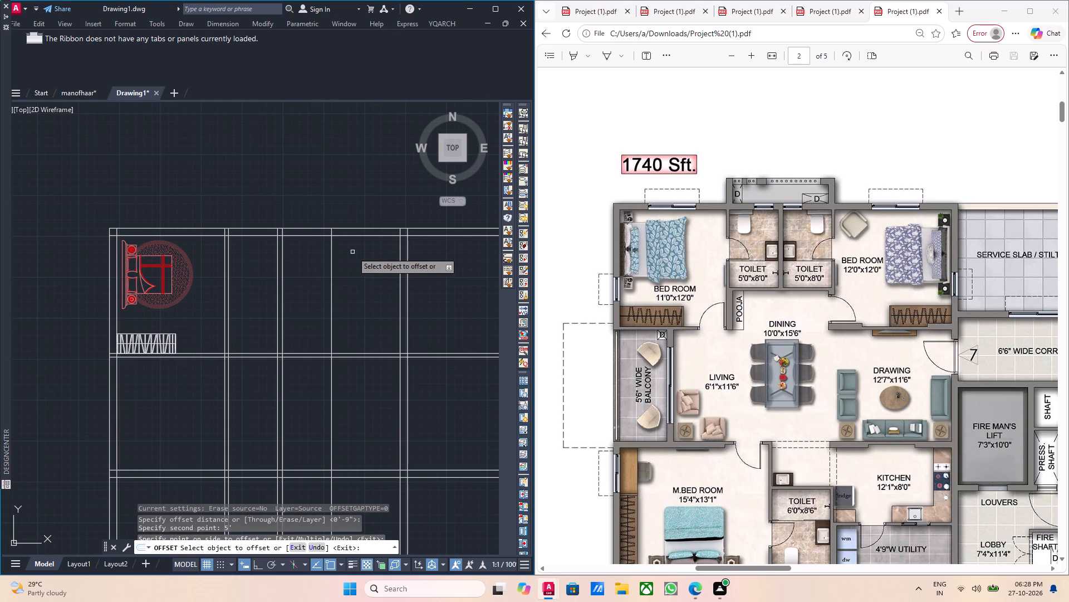
key(Escape)
Offset the left line of the double-line wall east of the second toilet 5' to the right.
middle_drag(348, 254, 317, 274)
scroll(375, 279, up, 2)
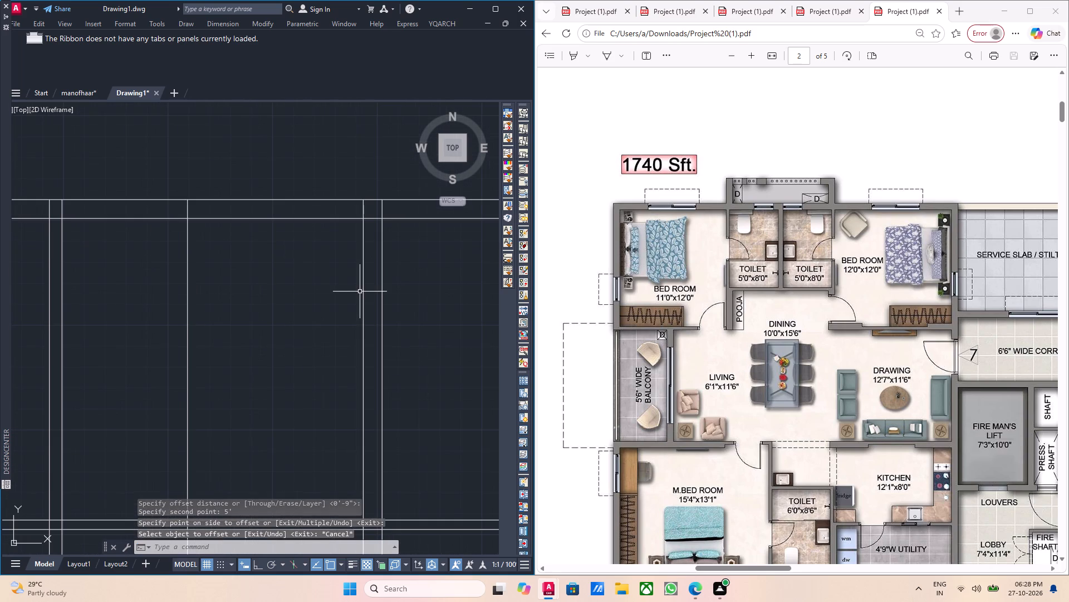
click(362, 292)
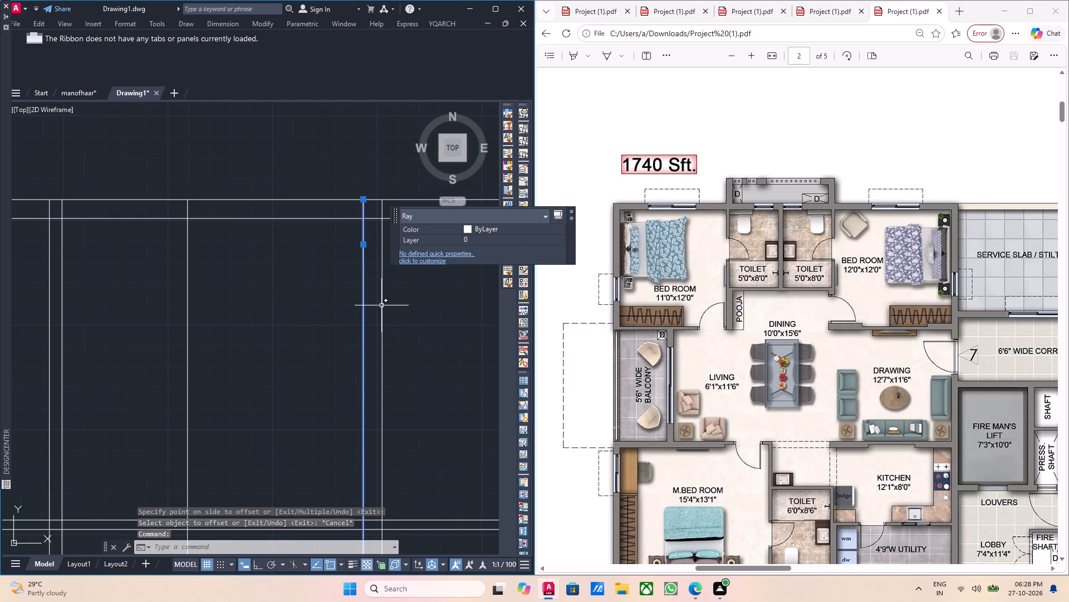
click(381, 305)
key(Escape)
drag(370, 298, 364, 298)
click(356, 299)
key(o)
key(Return)
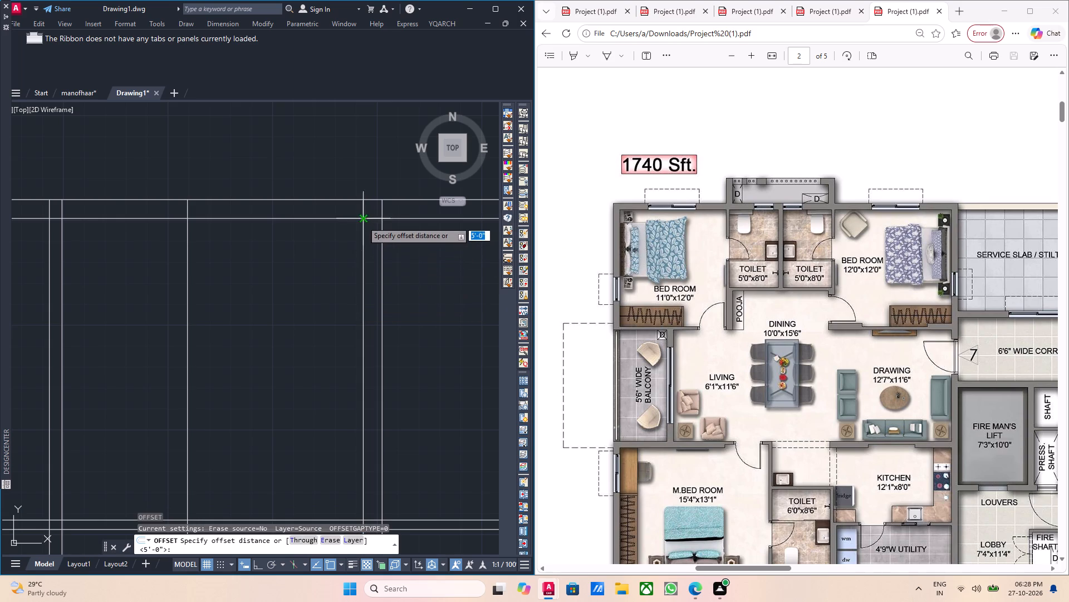
drag(362, 221, 377, 220)
text(5')
key(Return)
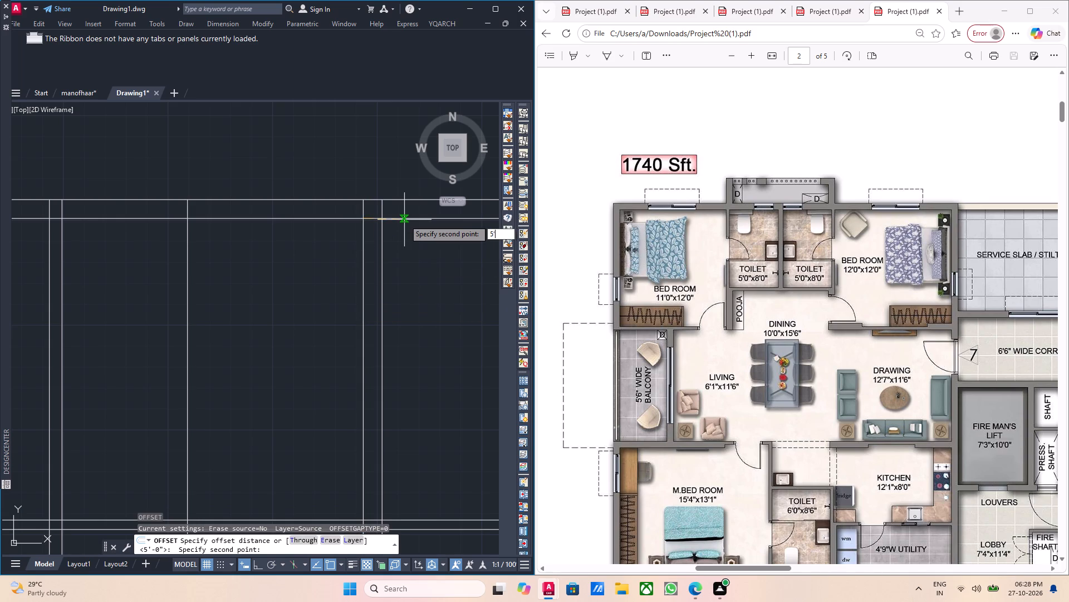
click(409, 247)
middle_drag(401, 292, 400, 298)
key(Escape)
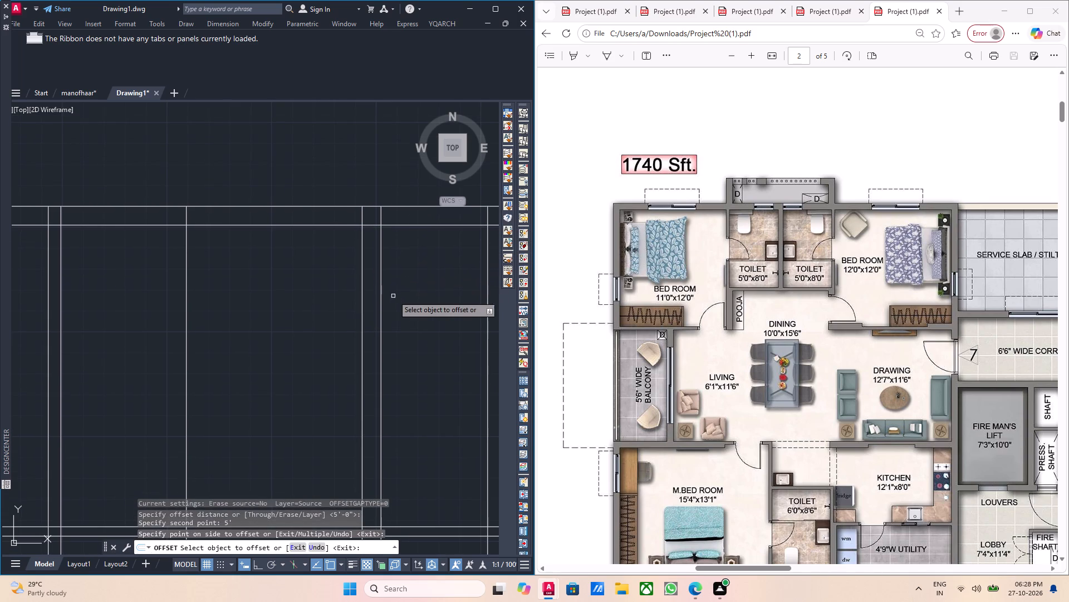
Offset the right line of that same wall 5' to the right as well.
click(381, 290)
scroll(413, 295, down, 2)
middle_drag(418, 300, 412, 303)
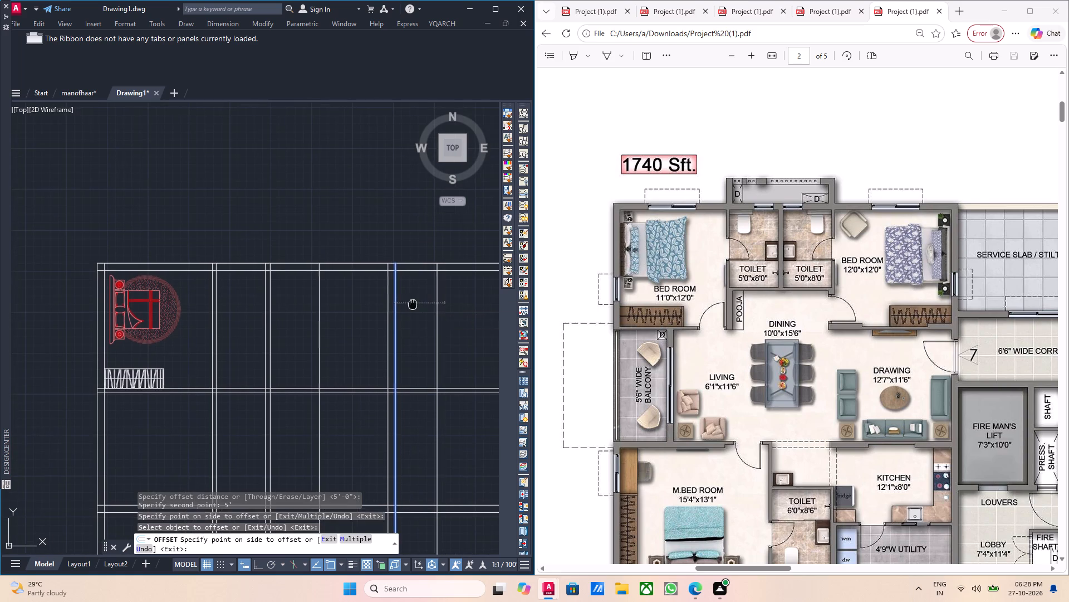
middle_drag(412, 303, 411, 304)
click(452, 309)
key(Escape)
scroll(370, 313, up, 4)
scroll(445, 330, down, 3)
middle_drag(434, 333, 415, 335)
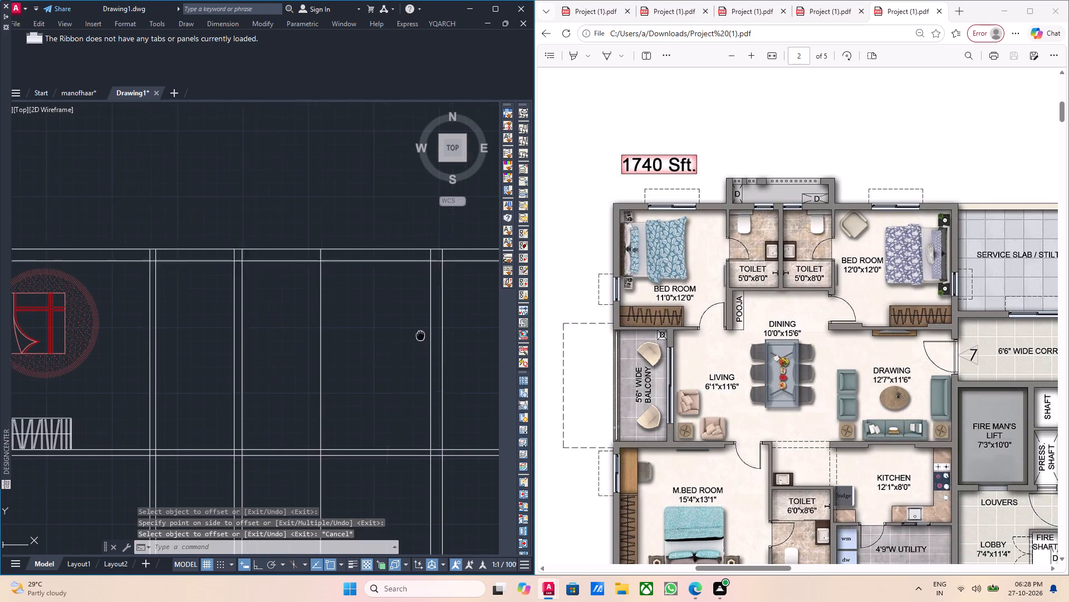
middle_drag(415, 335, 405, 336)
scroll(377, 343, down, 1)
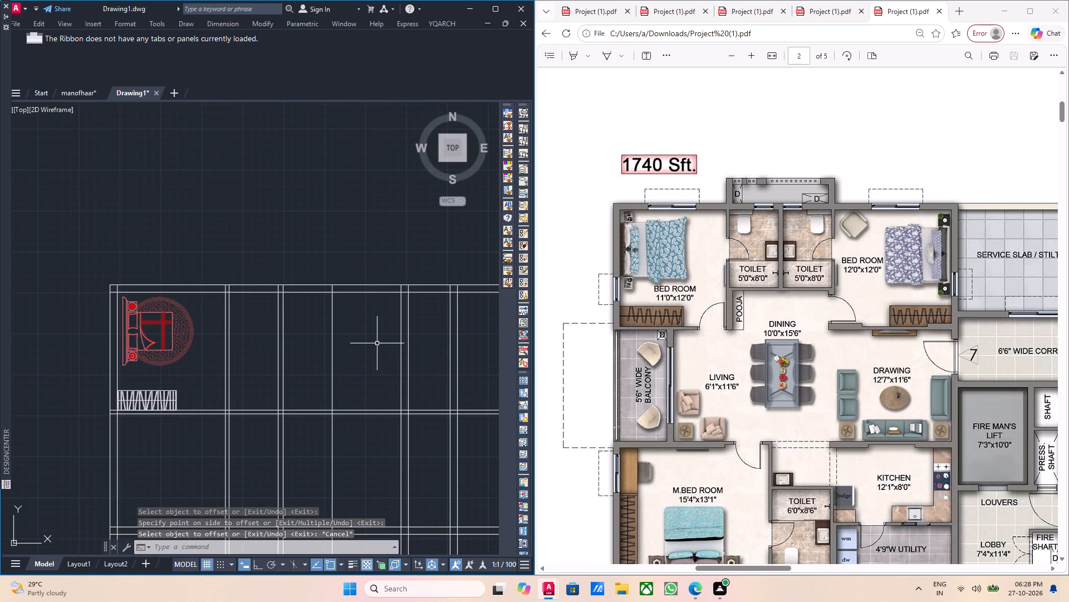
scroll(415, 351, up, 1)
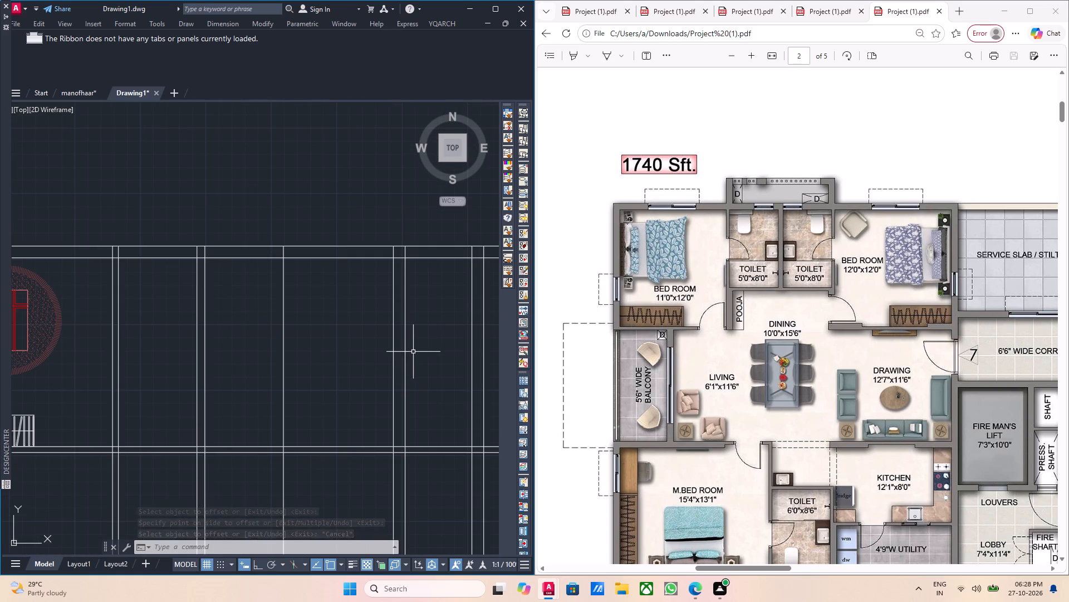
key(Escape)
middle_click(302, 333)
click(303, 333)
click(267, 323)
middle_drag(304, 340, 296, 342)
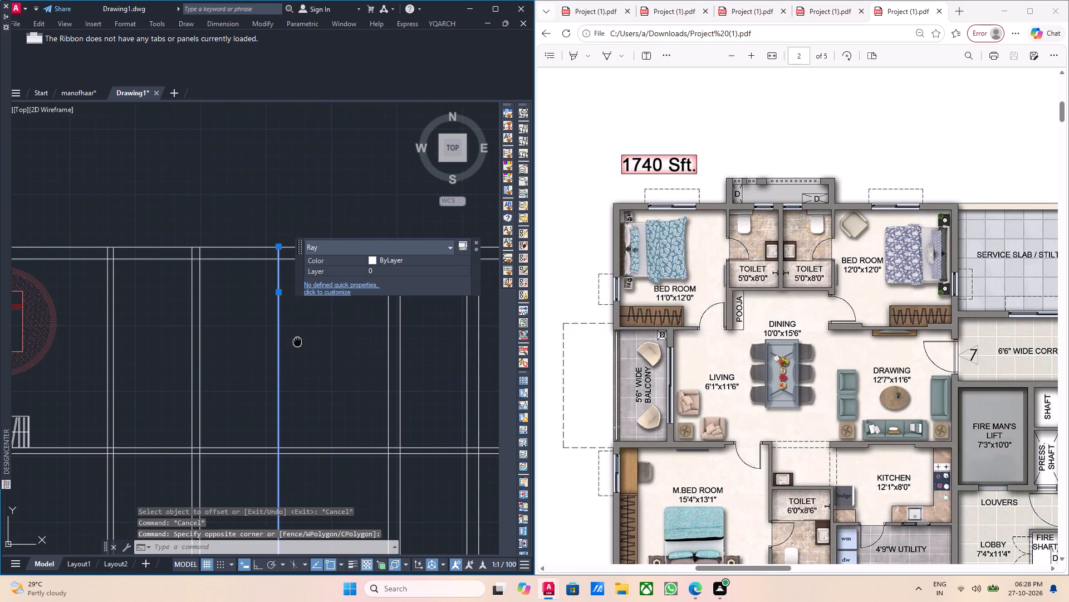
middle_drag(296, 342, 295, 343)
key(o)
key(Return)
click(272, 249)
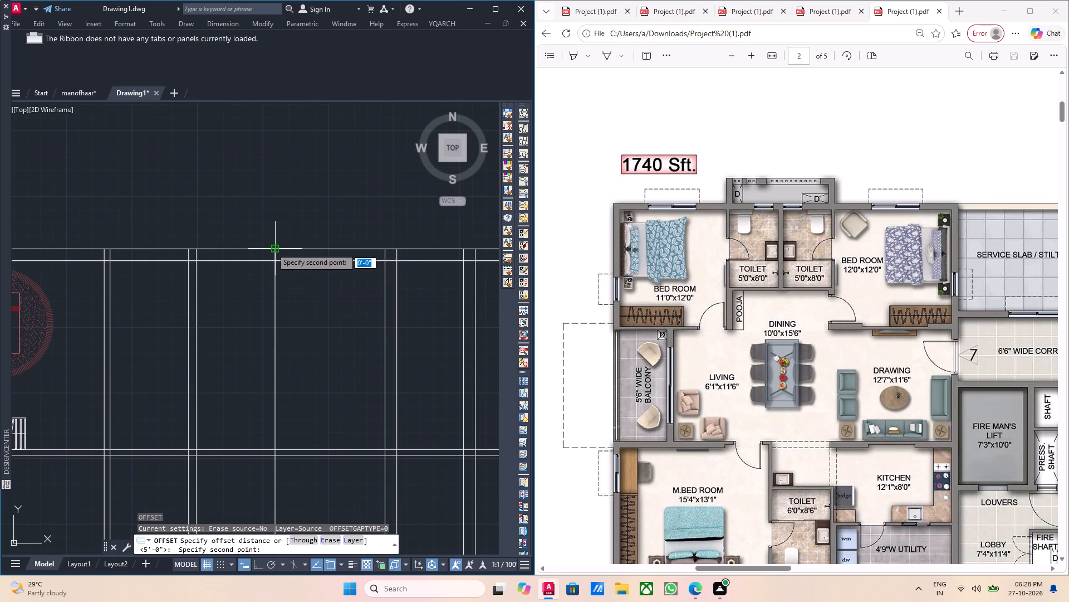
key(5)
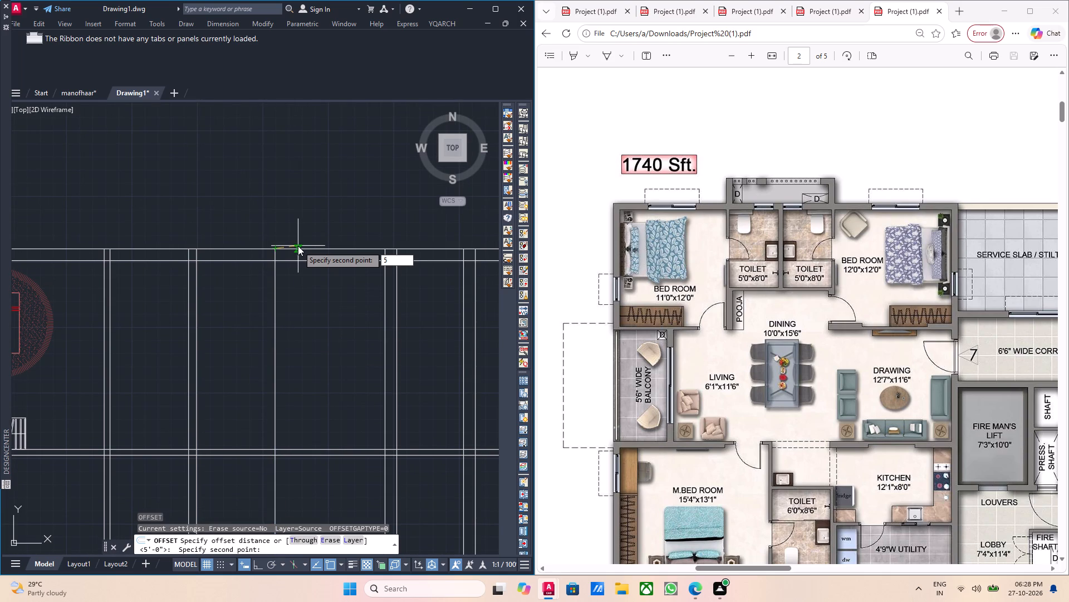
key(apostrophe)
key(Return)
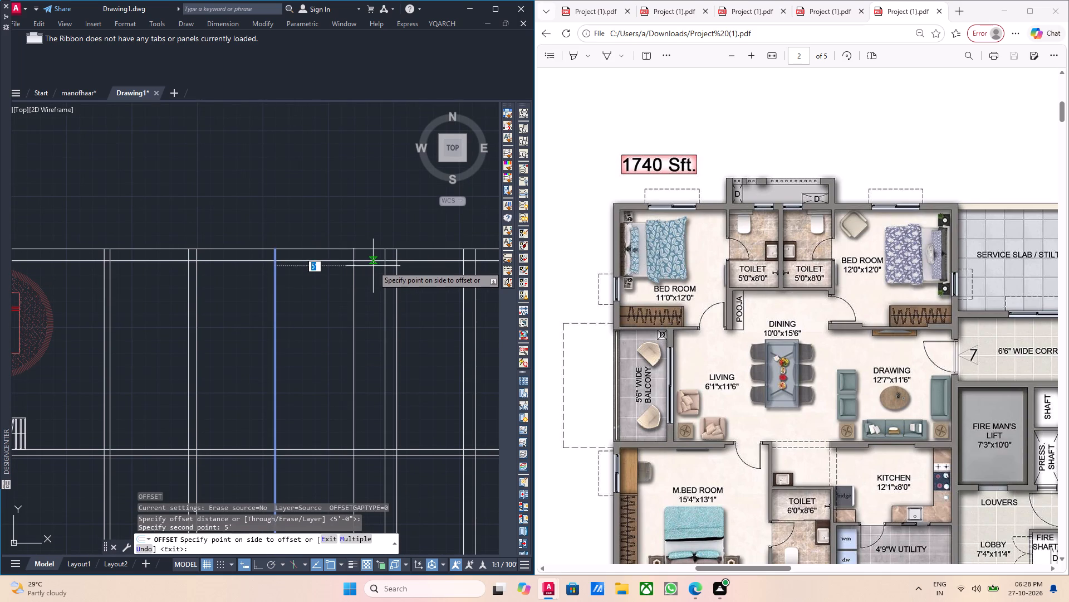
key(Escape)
Offset the ray marking the second toilet's east side 4.5" to the right to form the wall thickness.
scroll(257, 287, up, 3)
drag(344, 294, 328, 297)
click(311, 293)
middle_drag(369, 318, 327, 329)
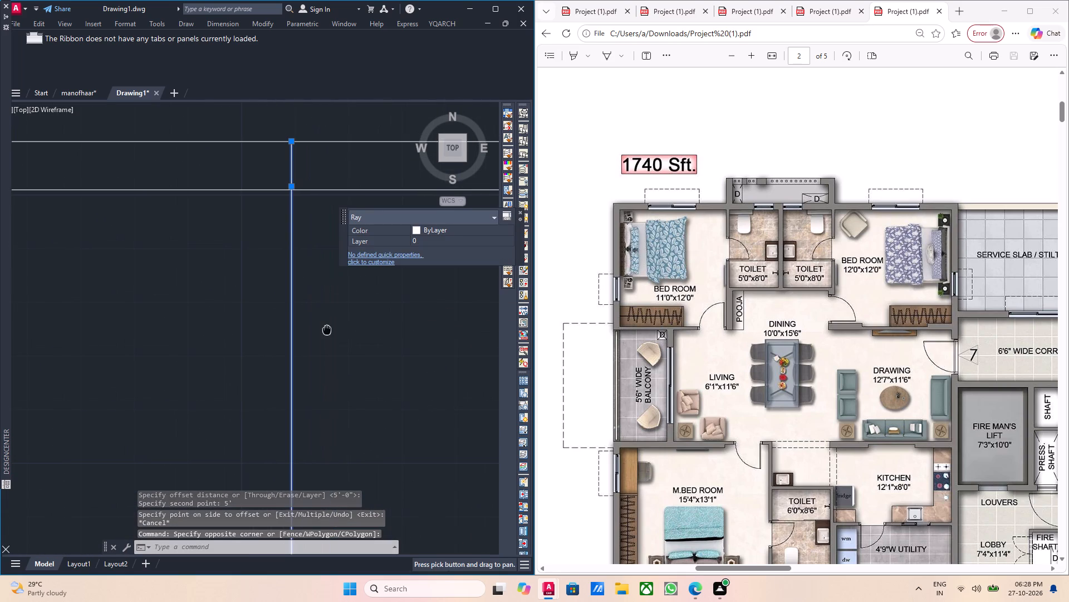
key(o)
key(Return)
click(291, 191)
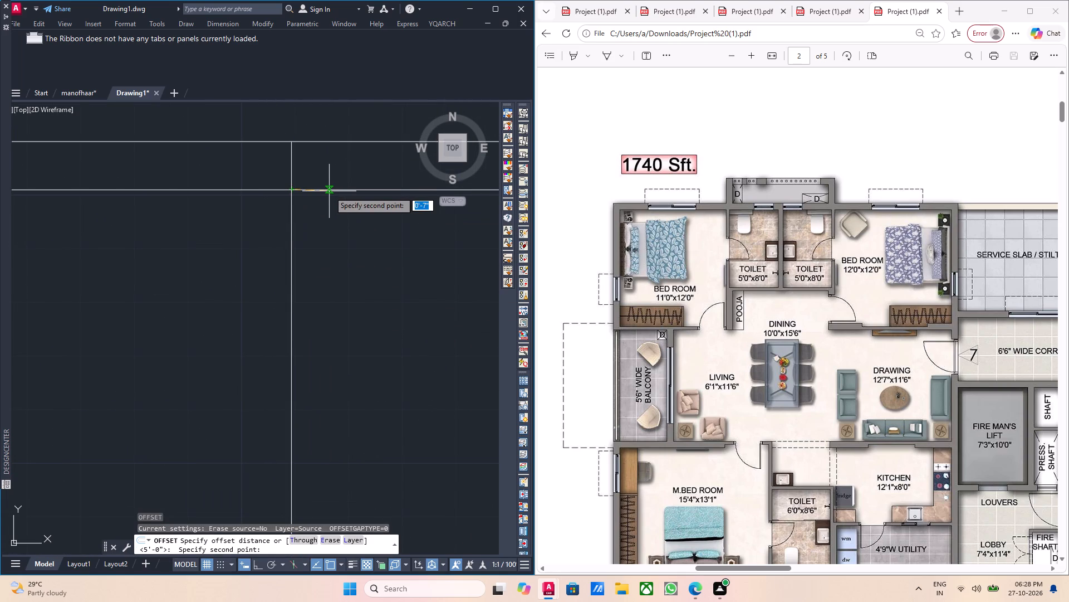
text(4.5)
key(Return)
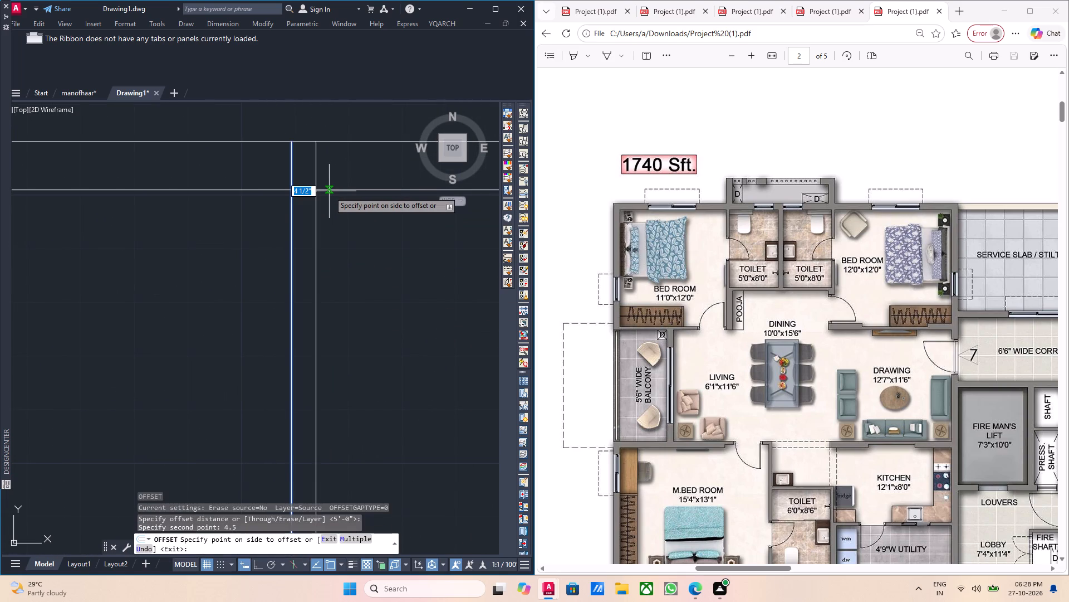
click(335, 242)
scroll(335, 243, down, 3)
key(Escape)
Erase the two rays of the old double-line wall just east of the second toilet's new wall.
middle_drag(328, 267, 218, 276)
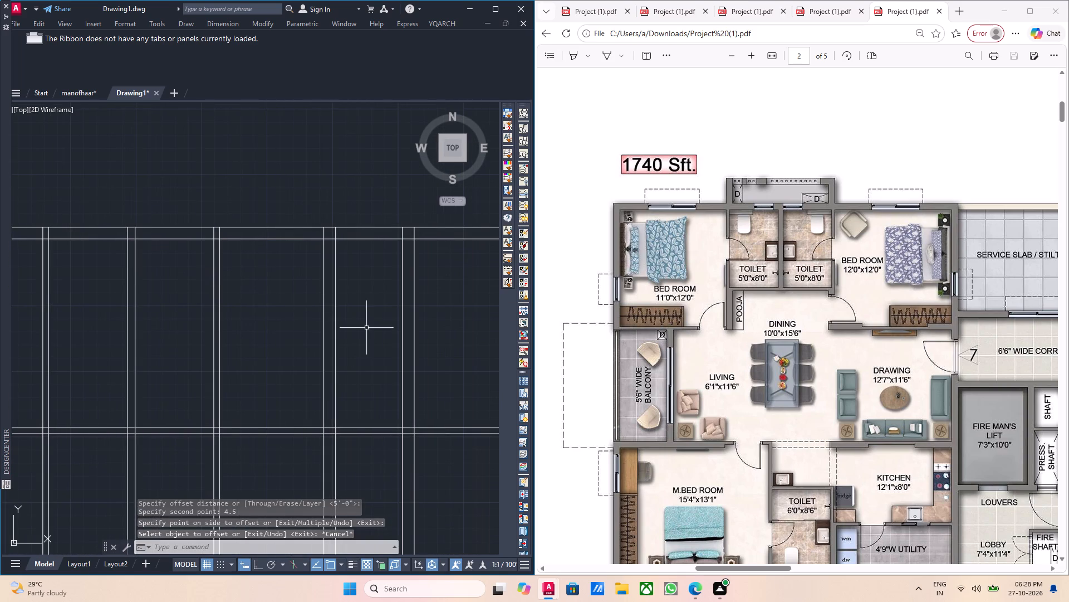
drag(361, 328, 355, 328)
click(313, 312)
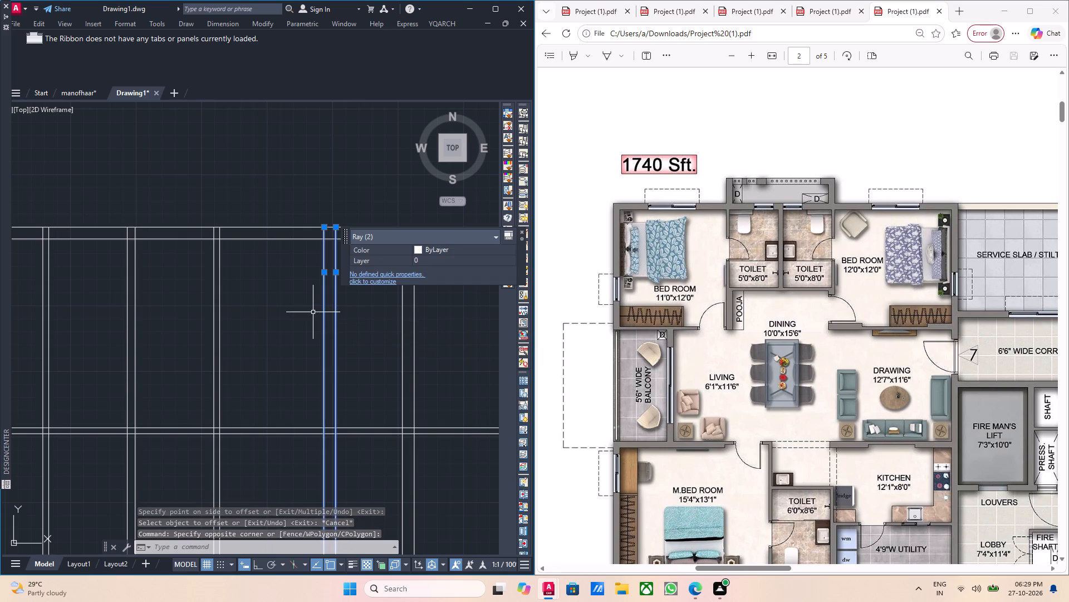
key(Delete)
Offset the right line of the second toilet's east wall 12' to the right, marking the second bedroom's width.
scroll(313, 312, down, 1)
middle_drag(282, 310, 388, 329)
scroll(347, 307, up, 3)
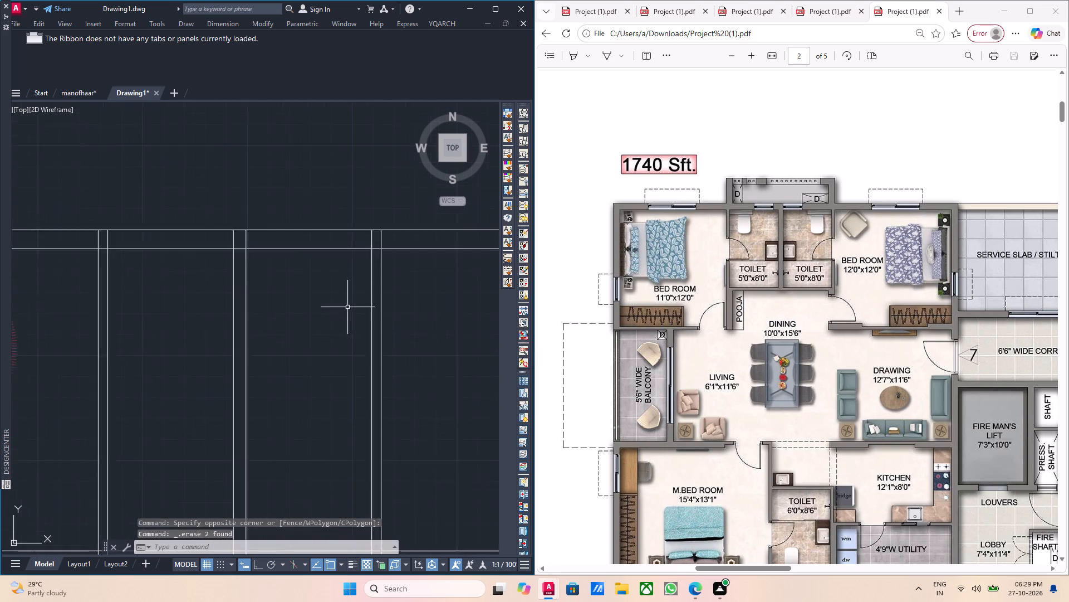
click(401, 291)
middle_drag(414, 316, 317, 331)
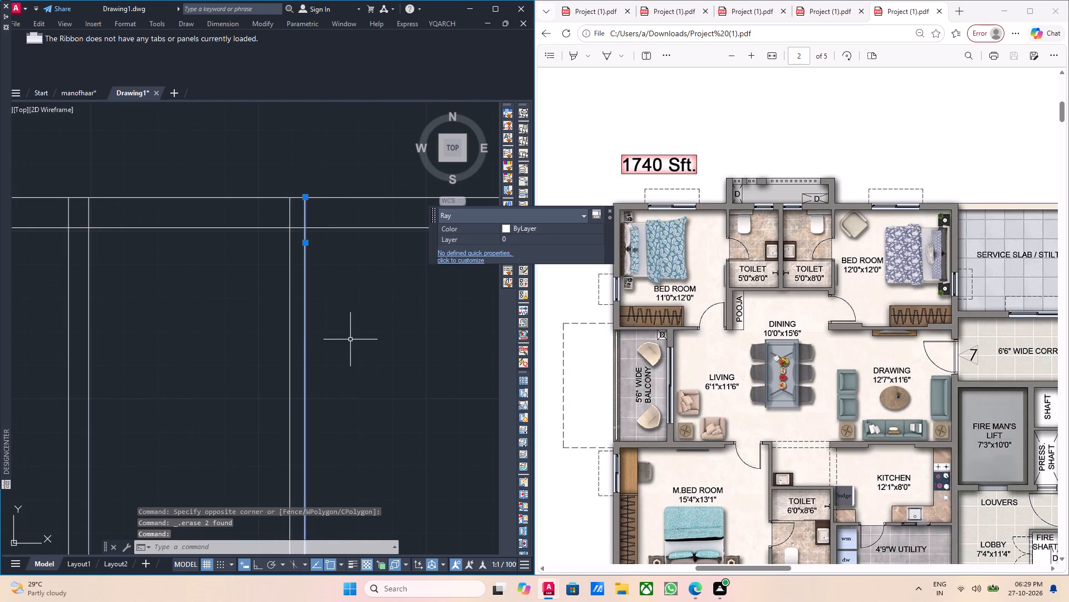
key(o)
key(Return)
click(308, 229)
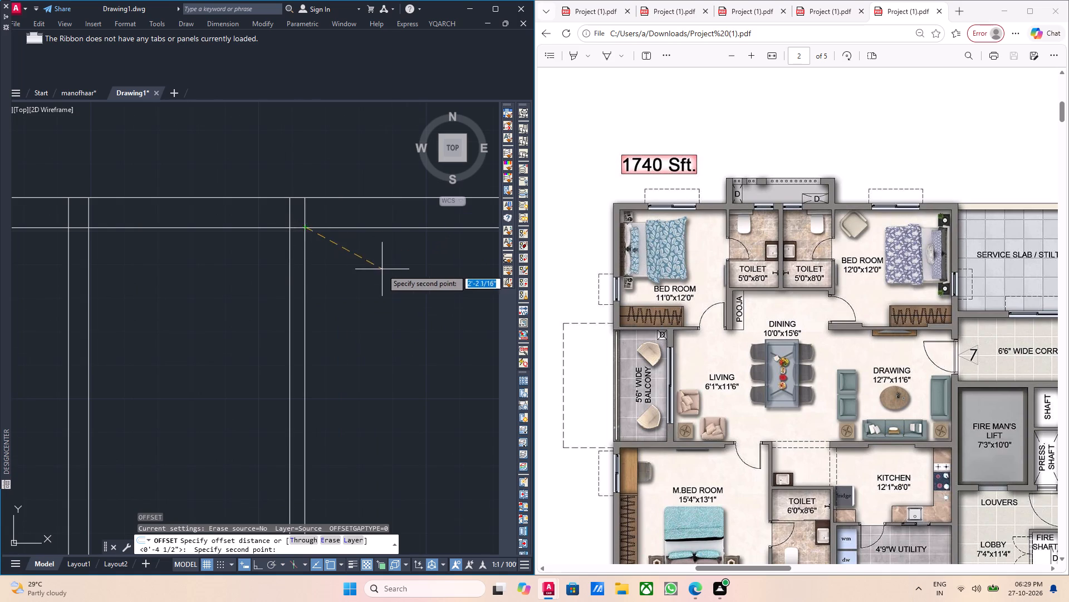
scroll(376, 272, down, 3)
middle_drag(376, 274, 267, 292)
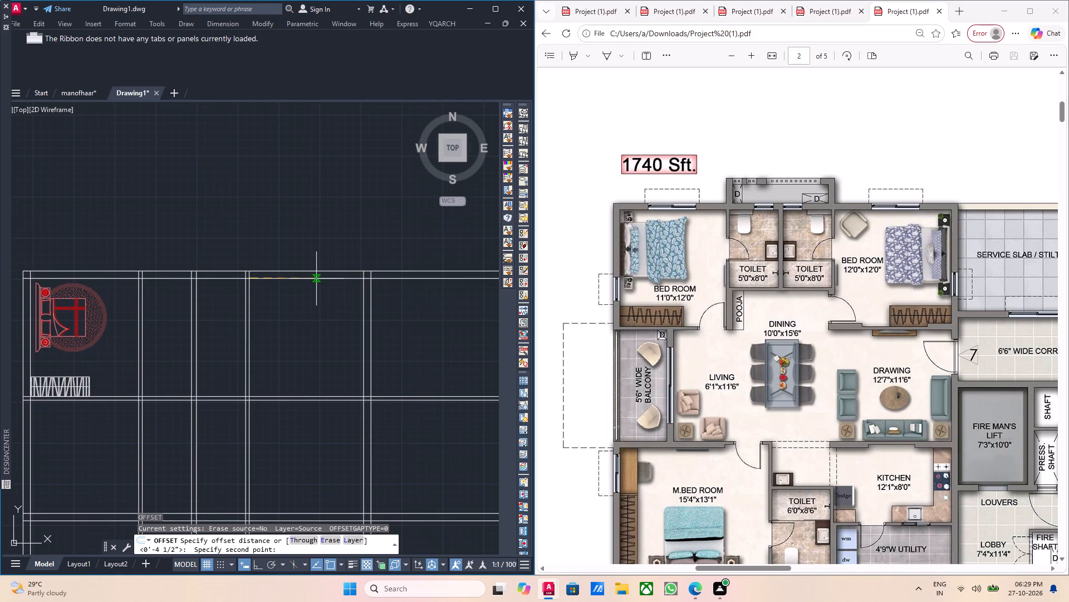
text(12')
key(Return)
scroll(418, 287, up, 2)
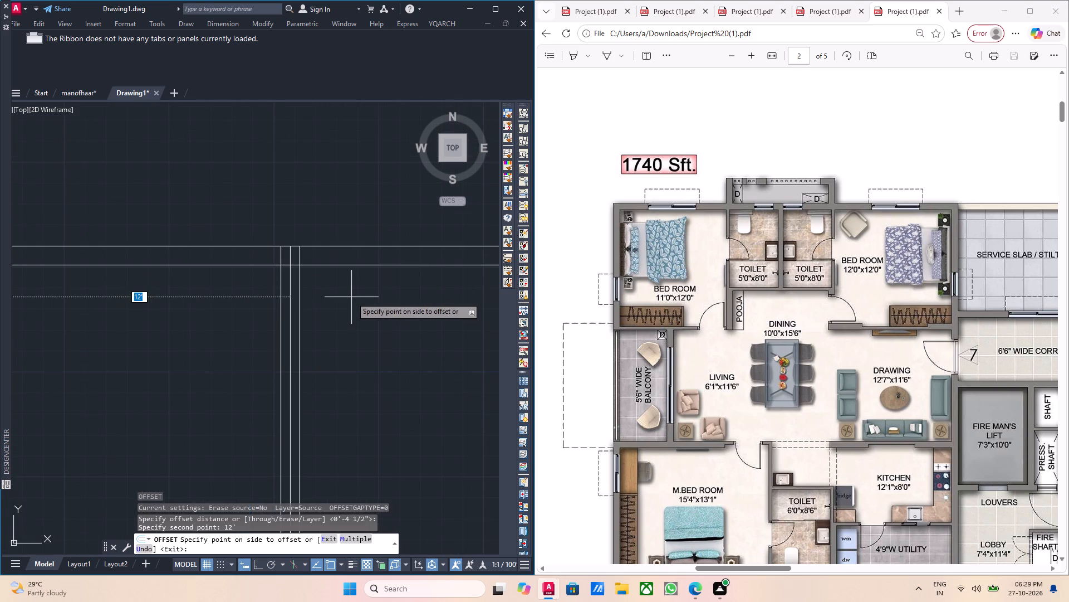
click(351, 297)
scroll(305, 301, up, 3)
key(Escape)
Erase the two old wall rays on either side of the line marking the second bedroom's 12' width.
click(223, 296)
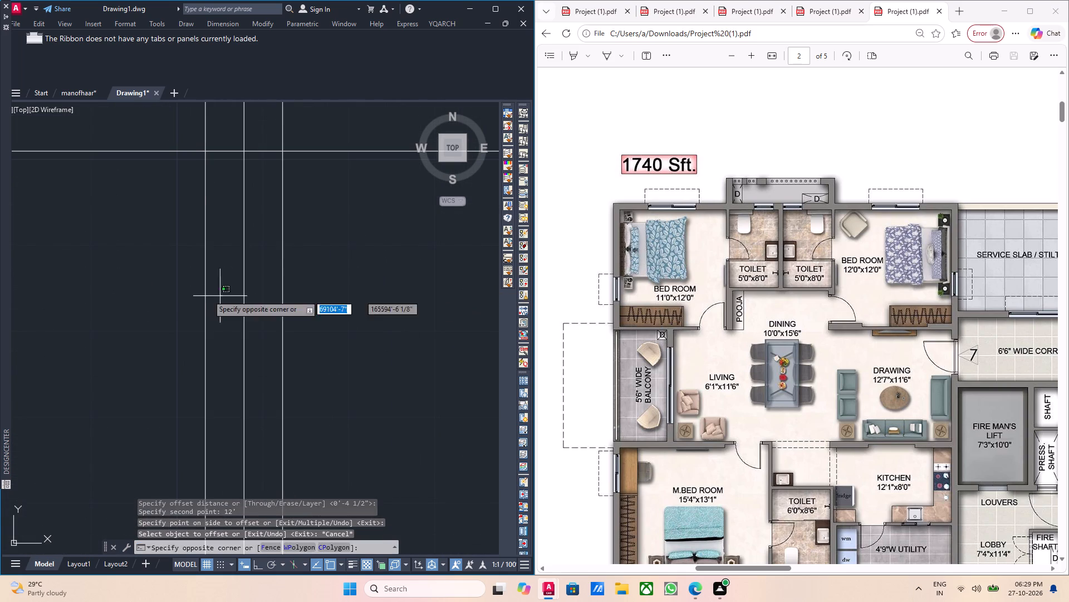
click(177, 285)
key(Delete)
click(292, 283)
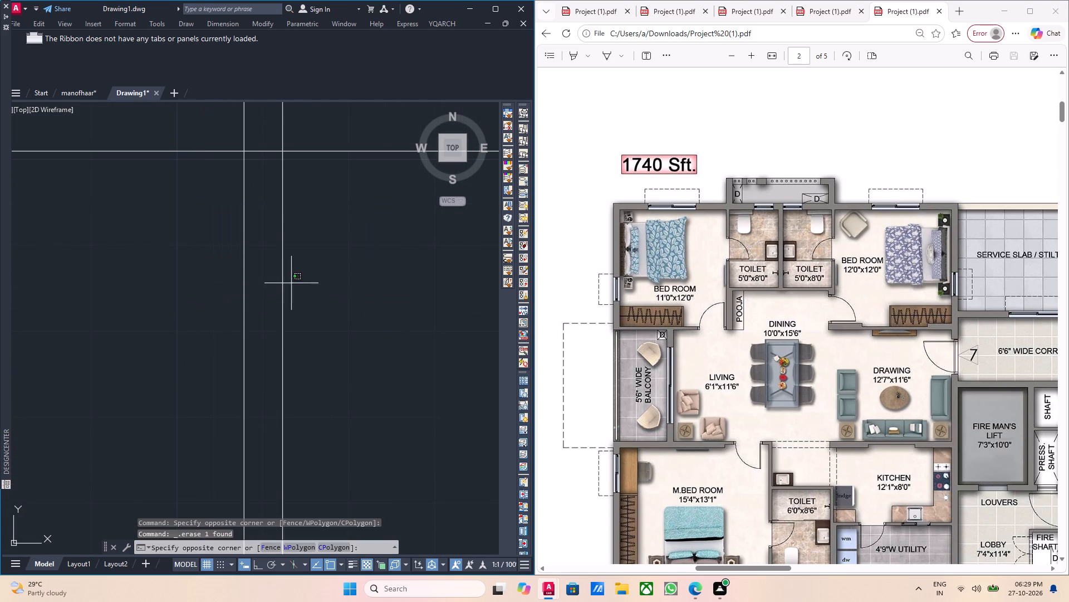
click(279, 281)
key(Delete)
Offset the line at the second bedroom's east side 9" to the right to form the outer wall.
scroll(278, 281, down, 2)
drag(279, 281, 264, 284)
click(251, 281)
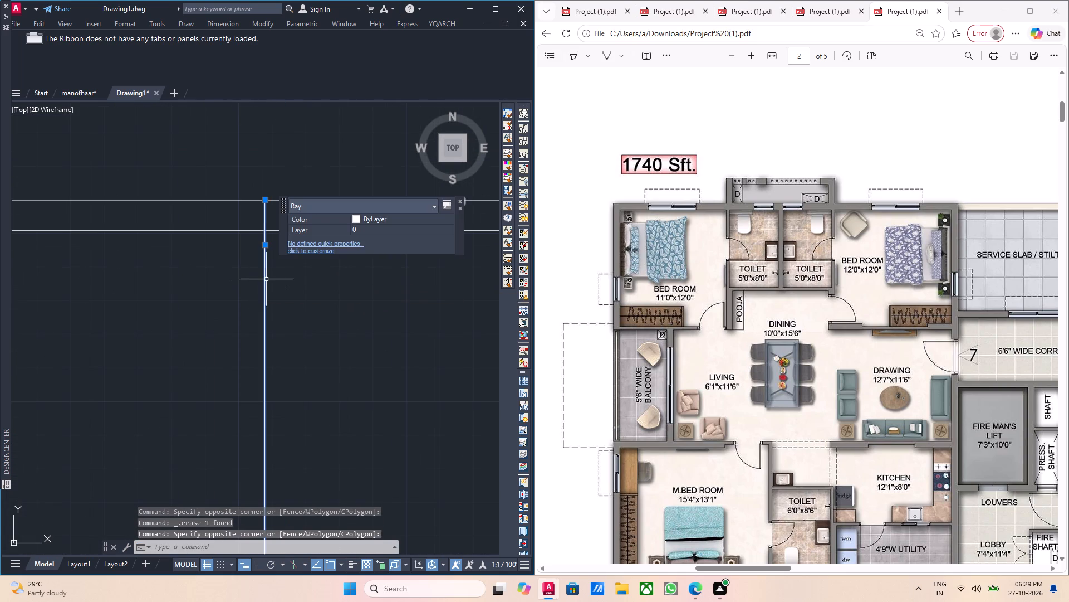
key(o)
key(Return)
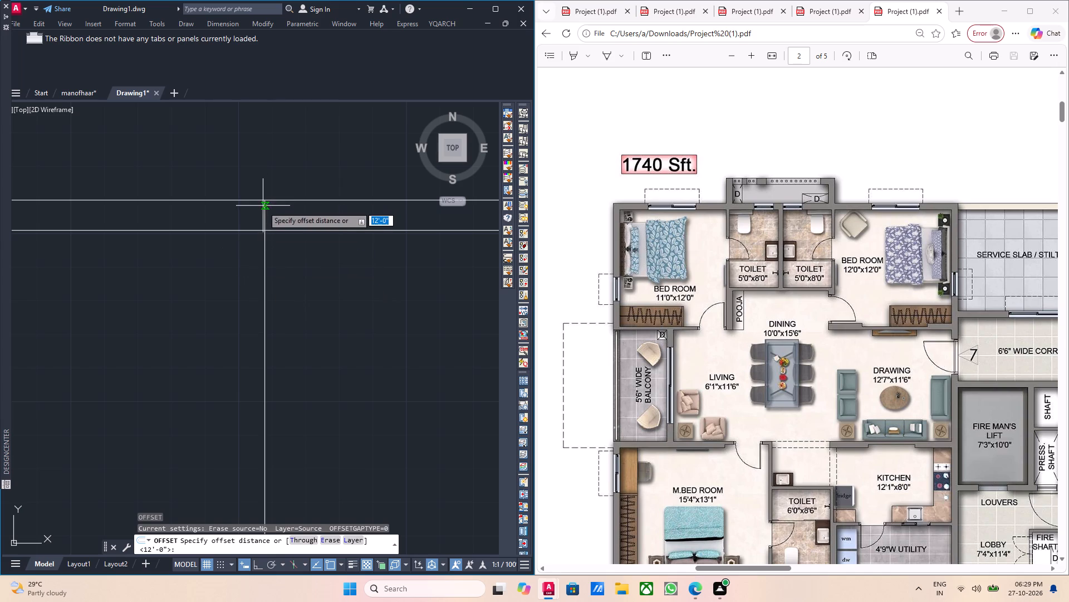
click(266, 200)
key(9)
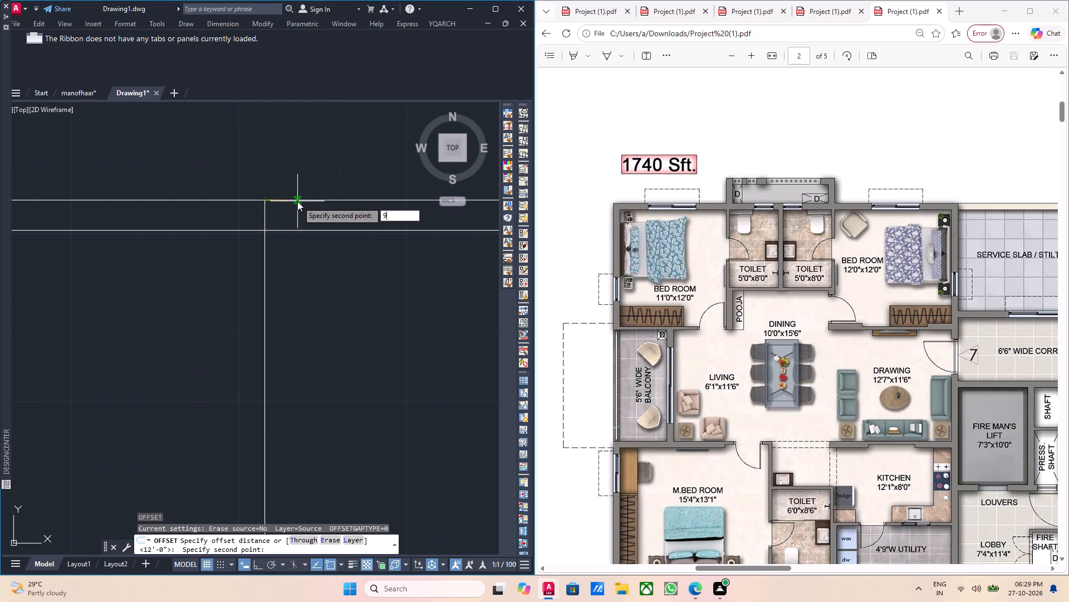
key(shift+quotedbl)
key(Return)
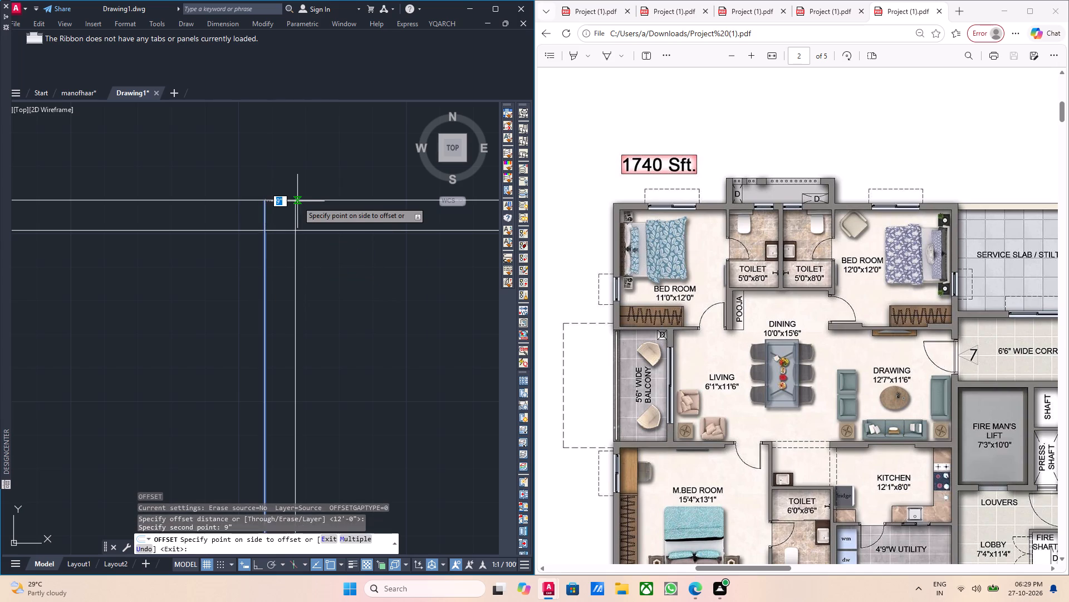
click(349, 269)
scroll(351, 269, down, 3)
key(Escape)
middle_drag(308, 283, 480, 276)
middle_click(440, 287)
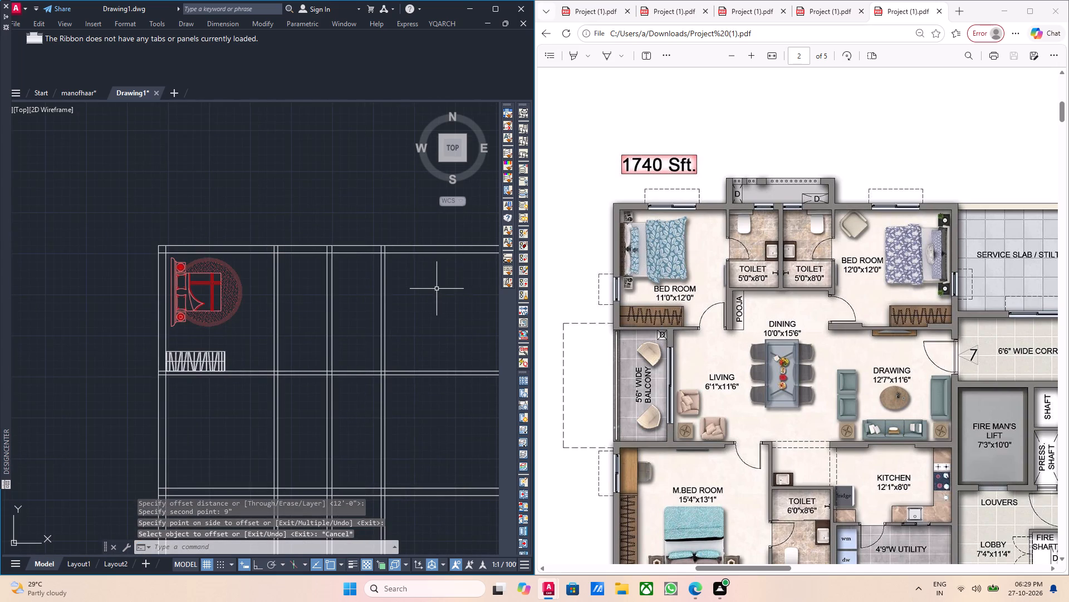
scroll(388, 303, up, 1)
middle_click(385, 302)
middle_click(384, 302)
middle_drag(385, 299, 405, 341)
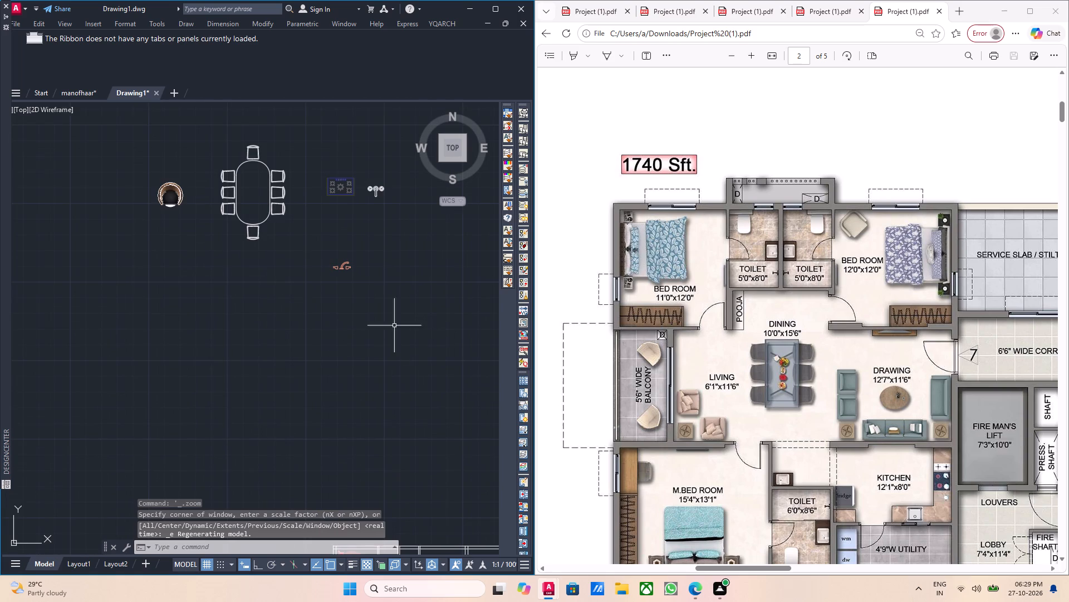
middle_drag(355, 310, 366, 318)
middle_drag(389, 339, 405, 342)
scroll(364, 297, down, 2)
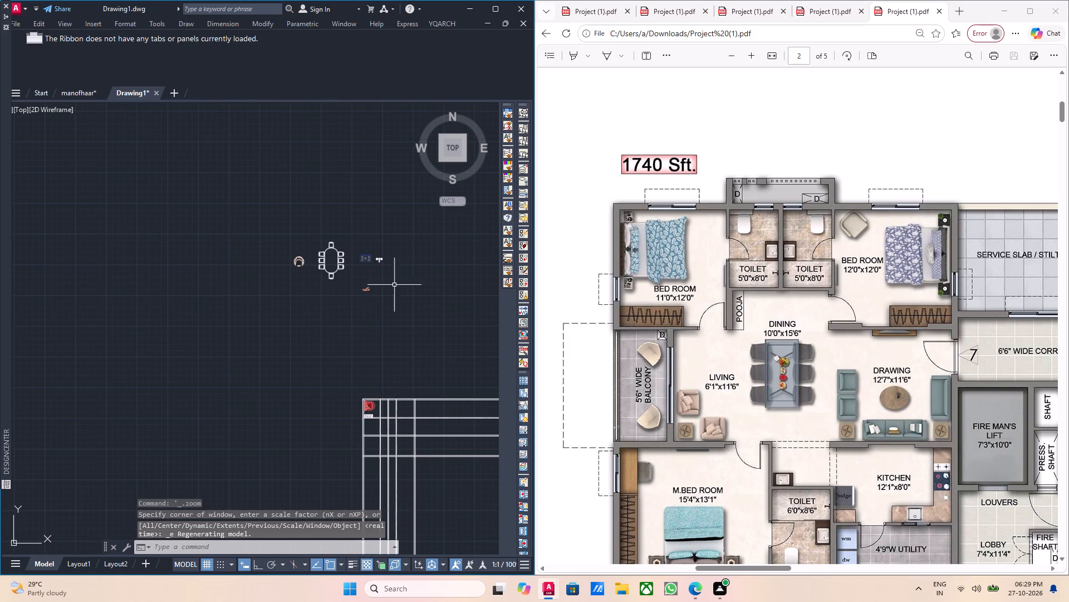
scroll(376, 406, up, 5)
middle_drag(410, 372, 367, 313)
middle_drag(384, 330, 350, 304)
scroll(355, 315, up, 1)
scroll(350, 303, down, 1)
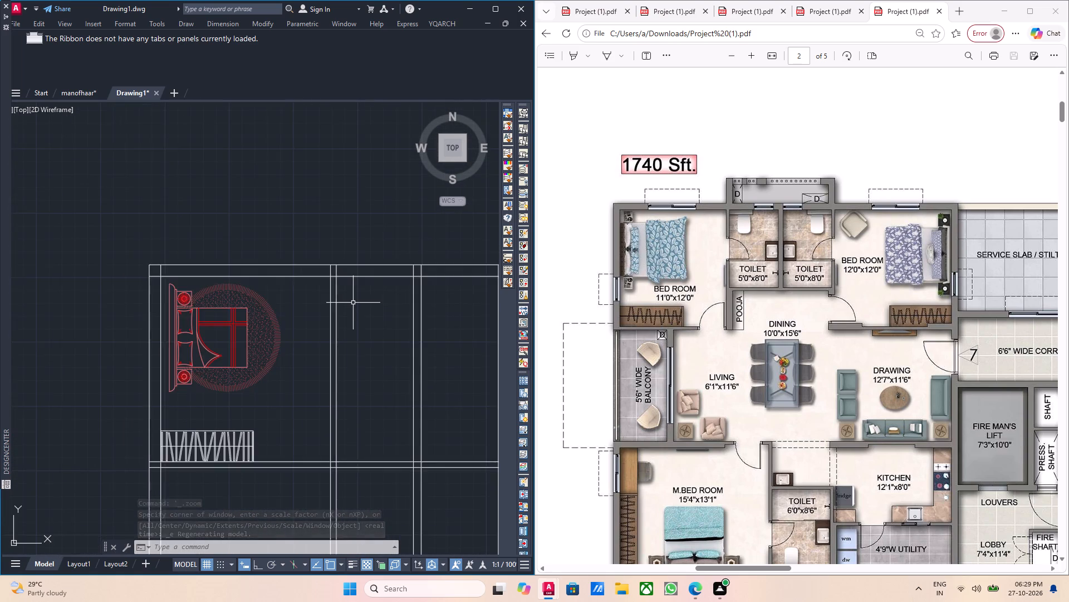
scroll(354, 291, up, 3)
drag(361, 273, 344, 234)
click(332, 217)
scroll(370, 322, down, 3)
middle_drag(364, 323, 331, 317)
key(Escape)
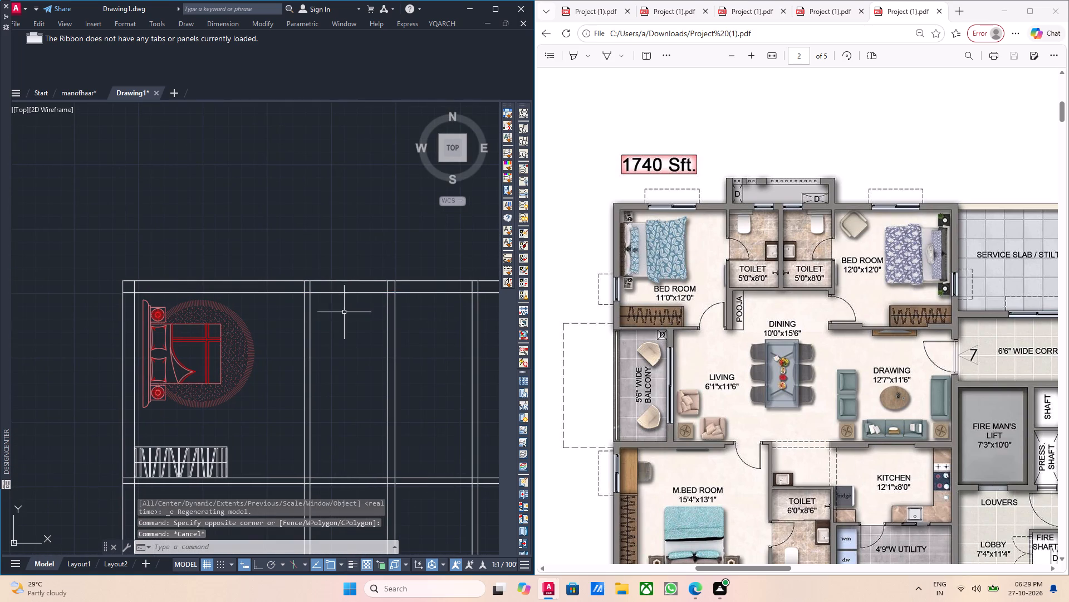
Offset the inner line of the top wall 8' downward, marking the depth of the toilets.
drag(336, 307, 333, 302)
click(327, 289)
middle_drag(372, 351, 339, 321)
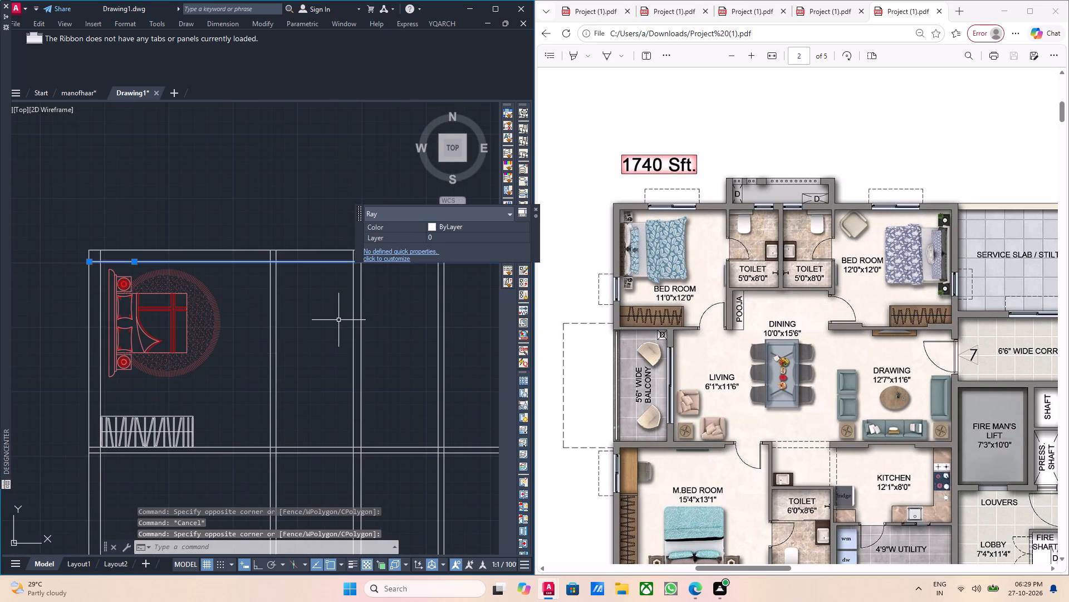
key(o)
key(Return)
drag(278, 265, 278, 270)
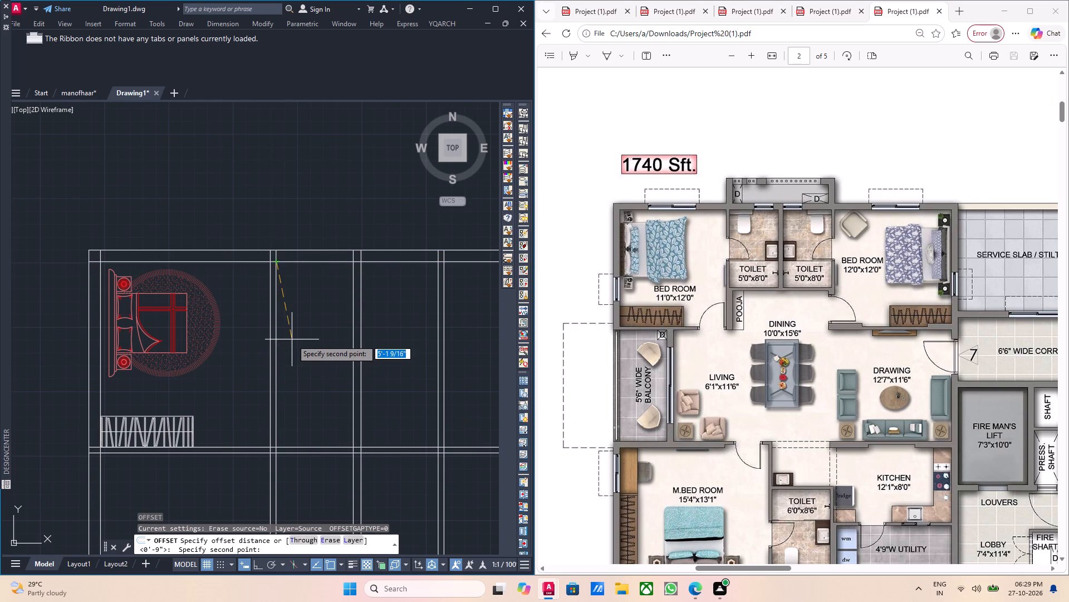
text(8')
key(Return)
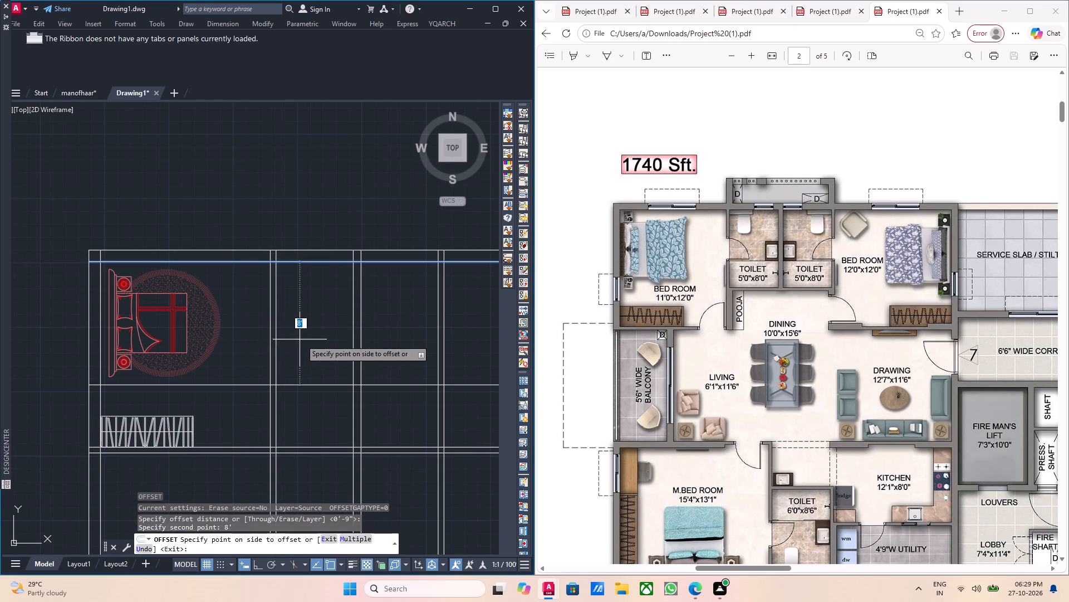
click(301, 339)
scroll(225, 380, up, 1)
key(Escape)
Compare the plan's toilet area with the two toilets and their surrounding walls in the reference PDF.
key(grave)
middle_drag(235, 382, 287, 343)
key(Escape)
scroll(274, 342, down, 2)
middle_drag(287, 348, 260, 352)
middle_drag(239, 356, 231, 358)
scroll(237, 356, up, 1)
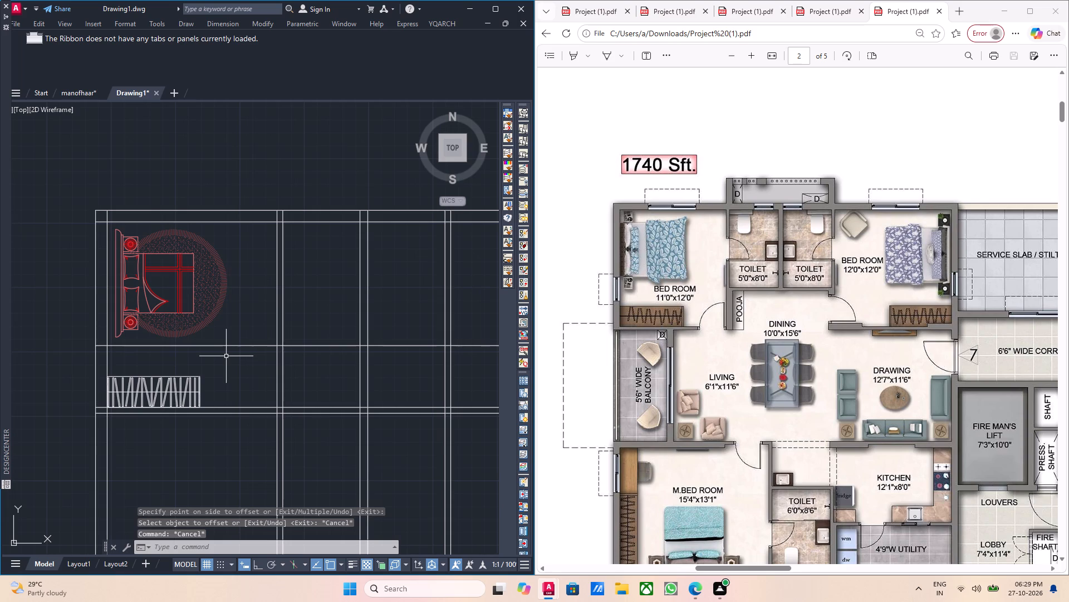
middle_drag(293, 319, 293, 315)
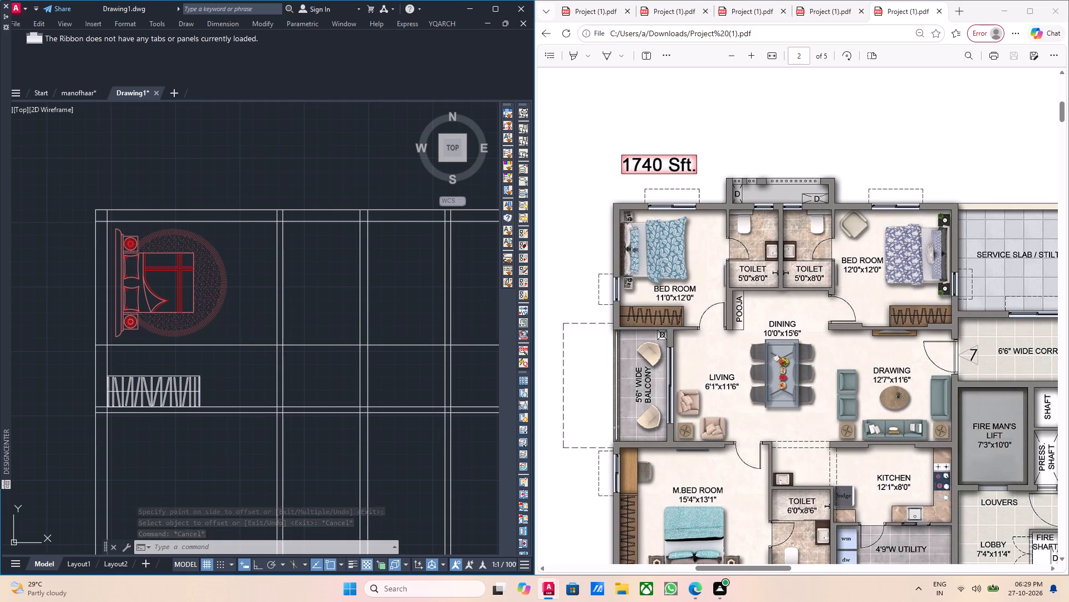
middle_drag(293, 315, 292, 293)
middle_drag(292, 299, 343, 281)
middle_drag(341, 281, 344, 275)
middle_drag(351, 273, 359, 283)
scroll(367, 288, up, 1)
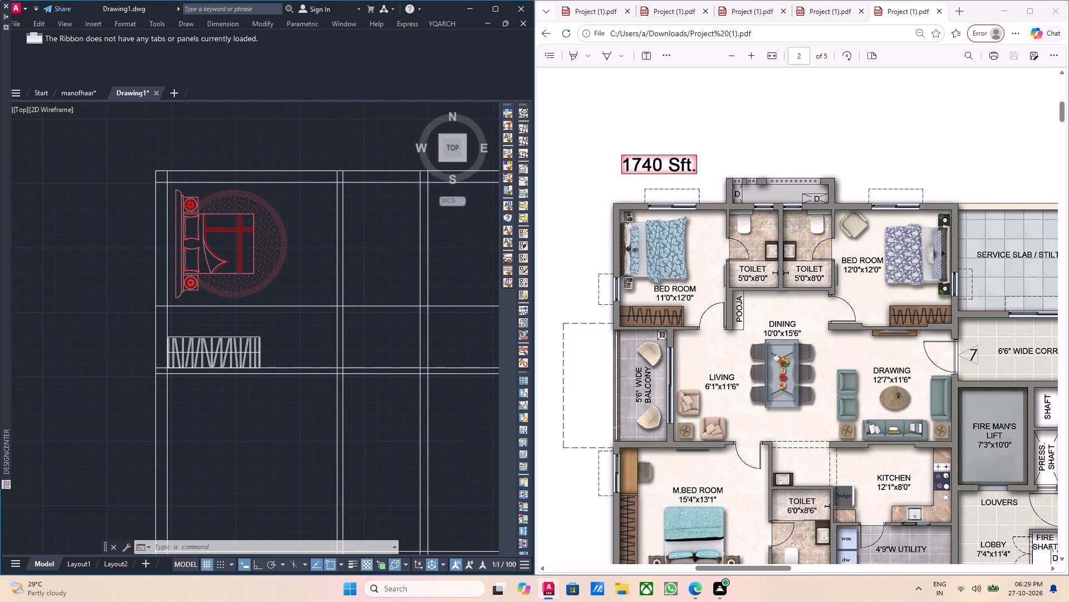
scroll(367, 288, up, 1)
scroll(369, 305, down, 3)
middle_drag(383, 309, 366, 314)
key(Escape)
scroll(433, 322, up, 1)
middle_click(383, 323)
ctrl+scroll(798, 261, up, 6)
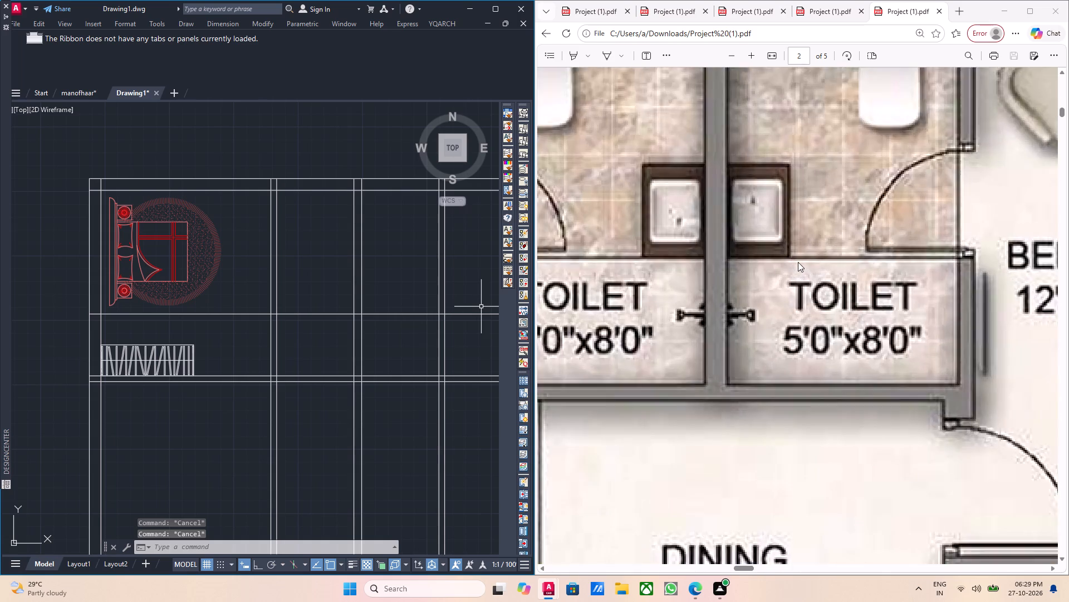
ctrl+scroll(798, 262, up, 4)
ctrl+scroll(798, 262, down, 9)
scroll(293, 318, up, 3)
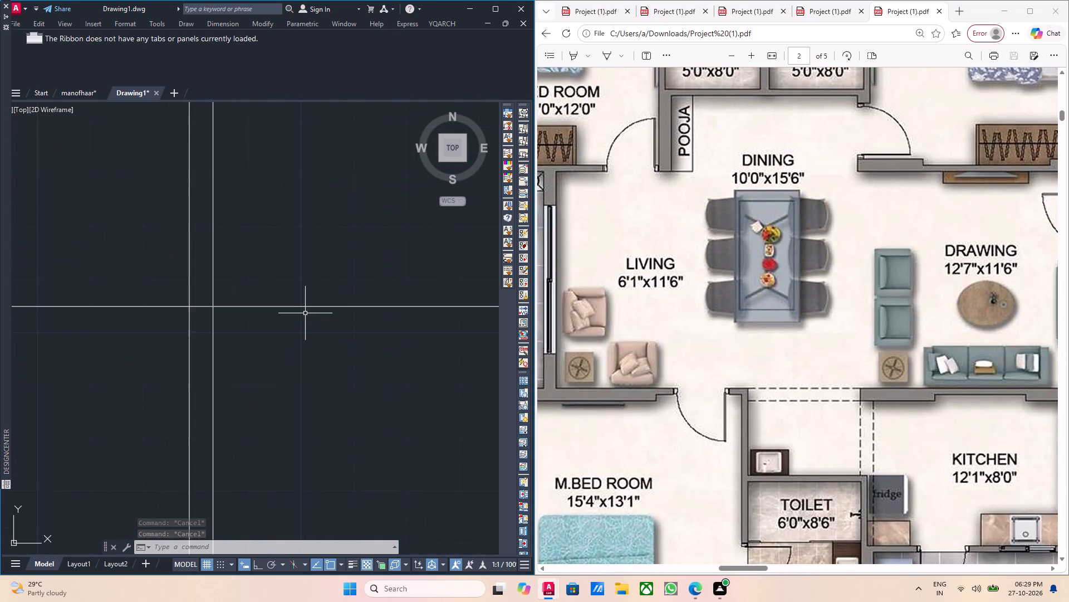
scroll(788, 321, up, 8)
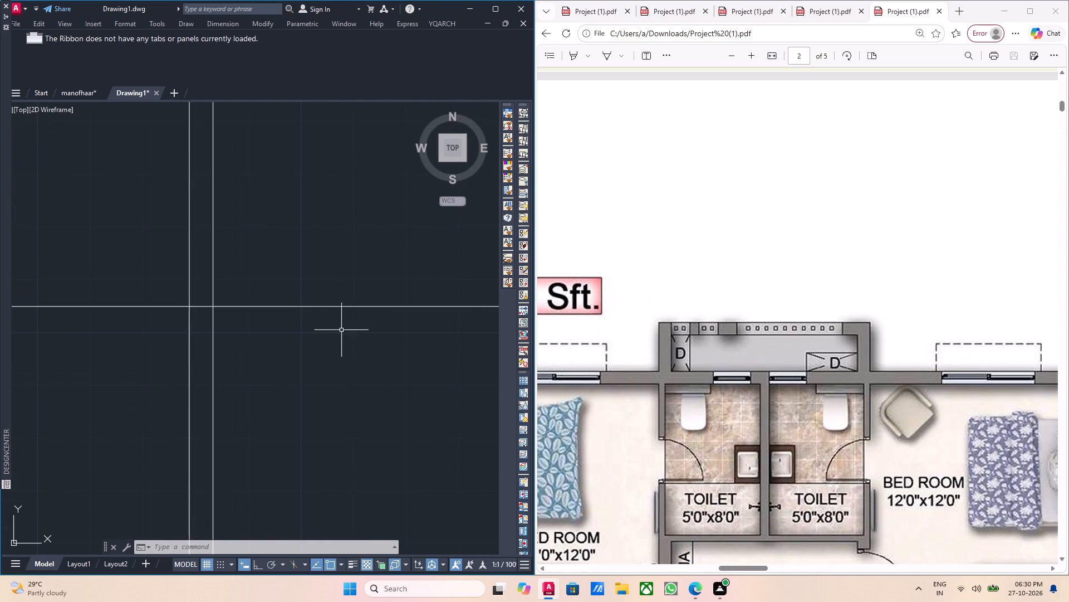
Offset the toilet's east wall inner line 6" west into the toilet to position the window's near edge.
scroll(323, 320, down, 5)
middle_drag(315, 321, 293, 349)
scroll(293, 350, down, 1)
middle_click(315, 353)
middle_drag(310, 348, 380, 349)
middle_drag(337, 347, 369, 338)
middle_drag(384, 319, 383, 340)
scroll(389, 337, up, 4)
middle_drag(391, 331, 318, 344)
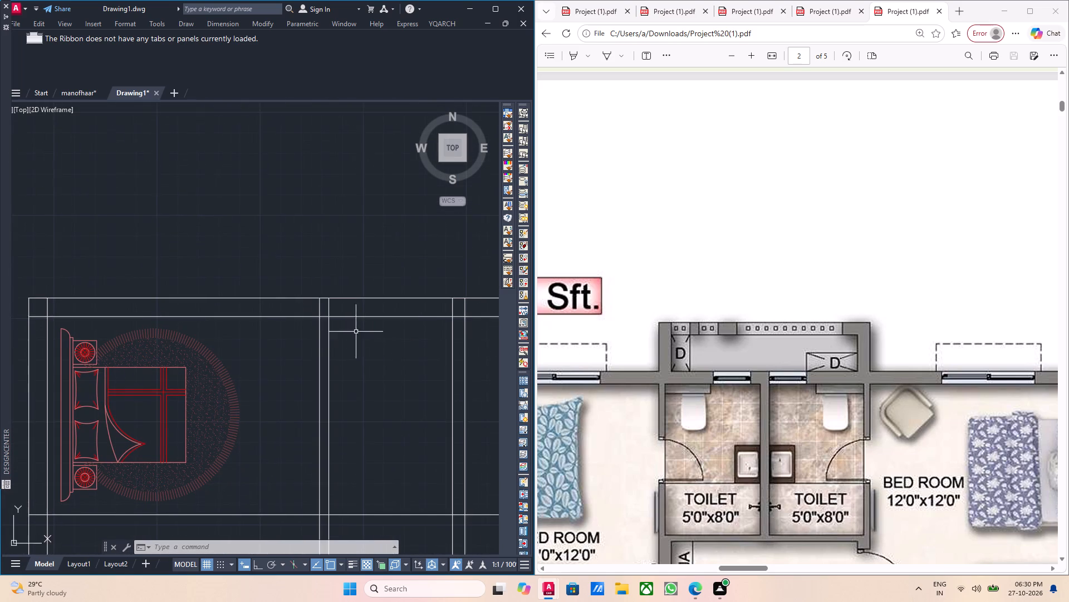
middle_drag(356, 331, 350, 346)
middle_drag(369, 339, 344, 348)
scroll(388, 351, up, 2)
scroll(388, 351, down, 2)
key(Escape)
scroll(416, 361, up, 2)
click(431, 364)
click(398, 366)
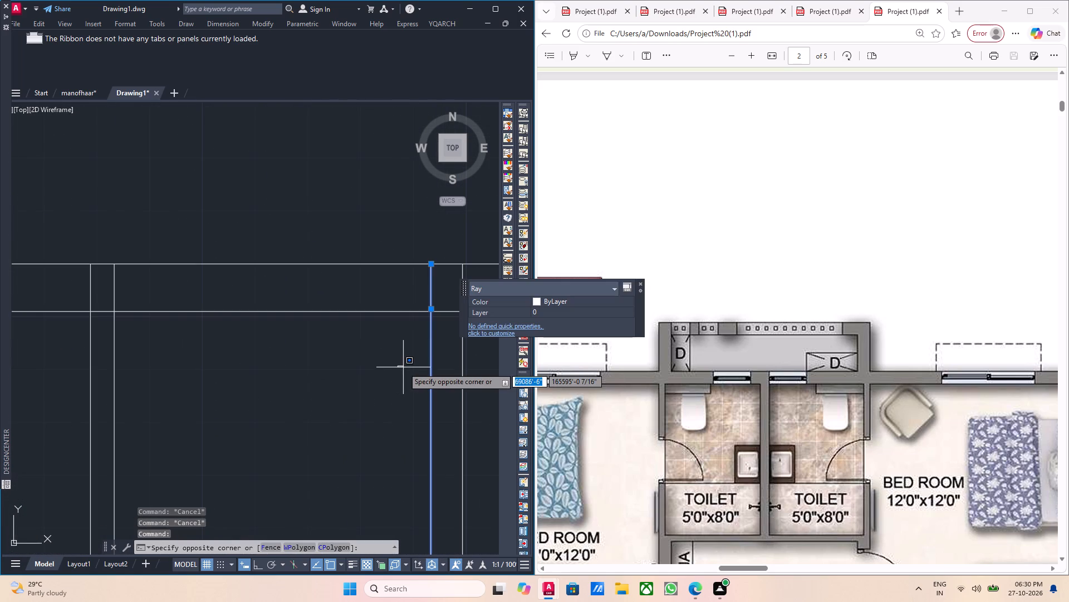
click(399, 371)
key(o)
key(Return)
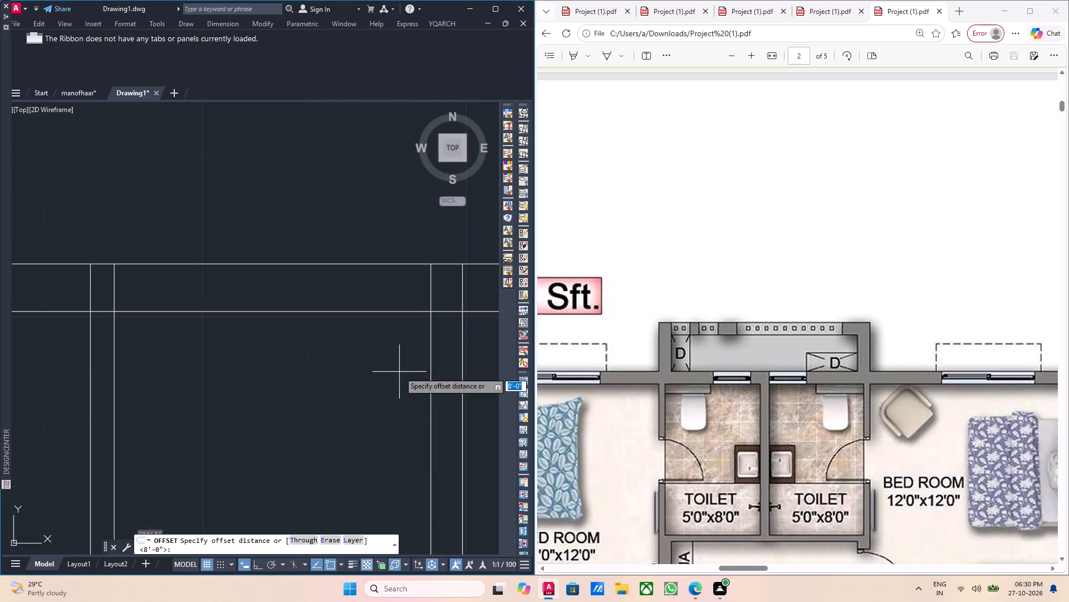
click(431, 312)
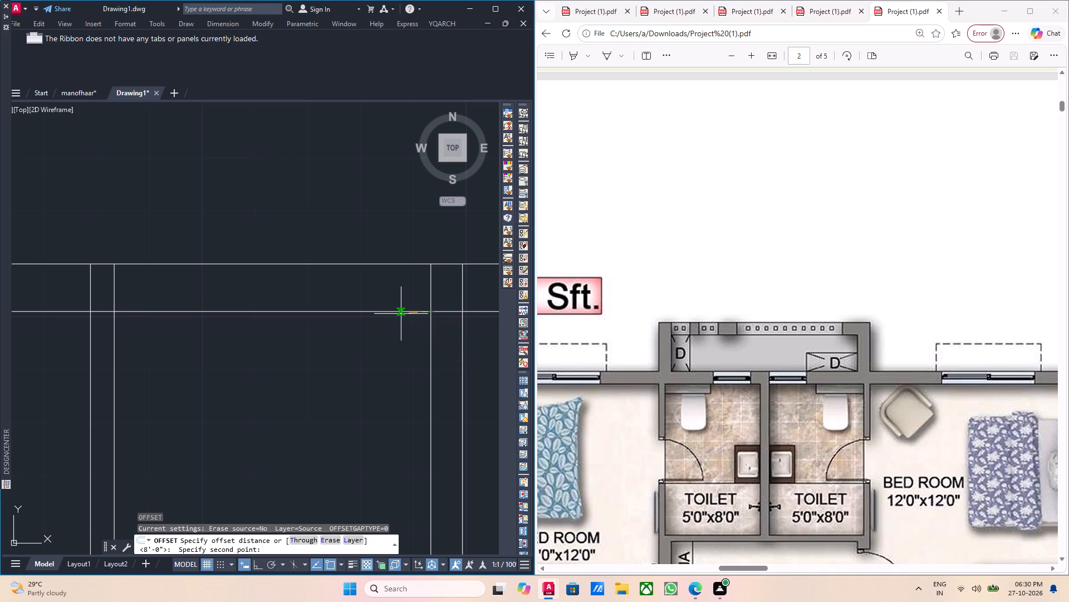
key(6)
key(Return)
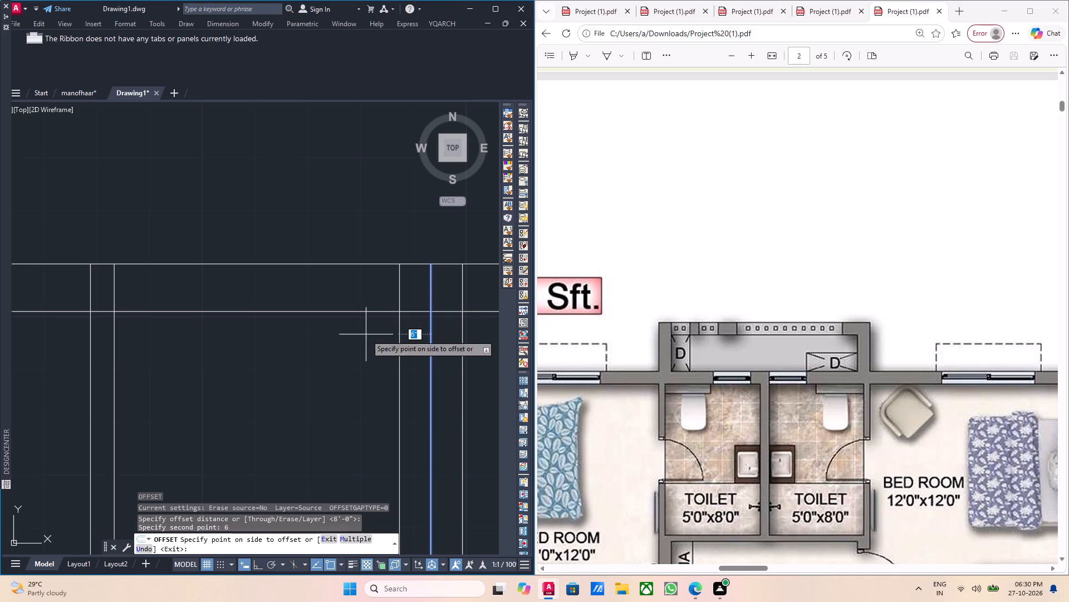
click(366, 334)
key(Escape)
Trim the new offset line below the top wall, leaving only the short jamb across the wall thickness.
middle_drag(399, 335, 346, 344)
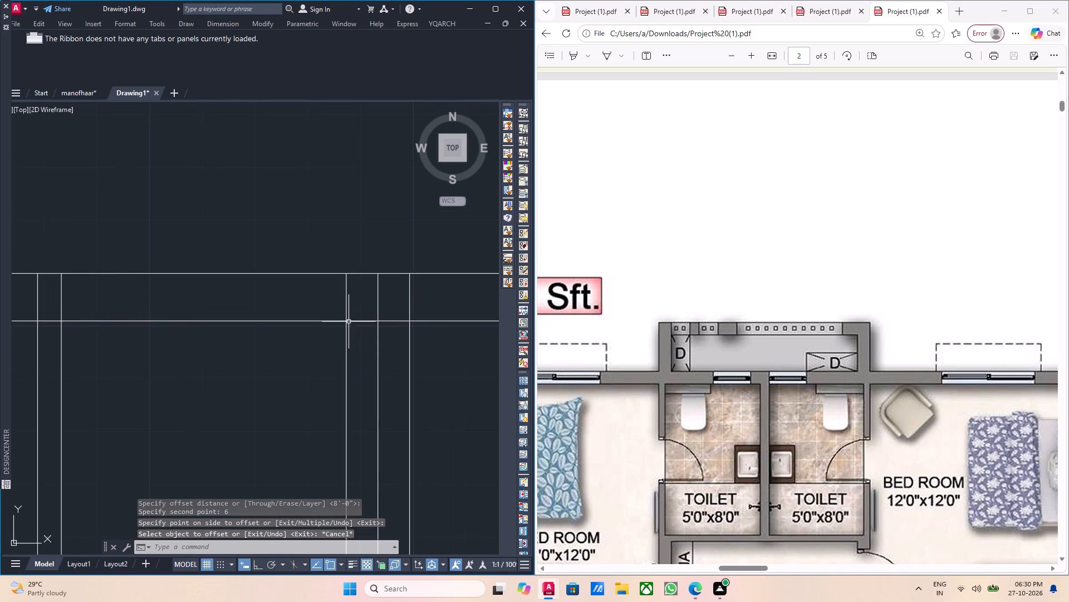
middle_click(350, 317)
middle_drag(361, 392, 363, 383)
text(tr)
key(Return)
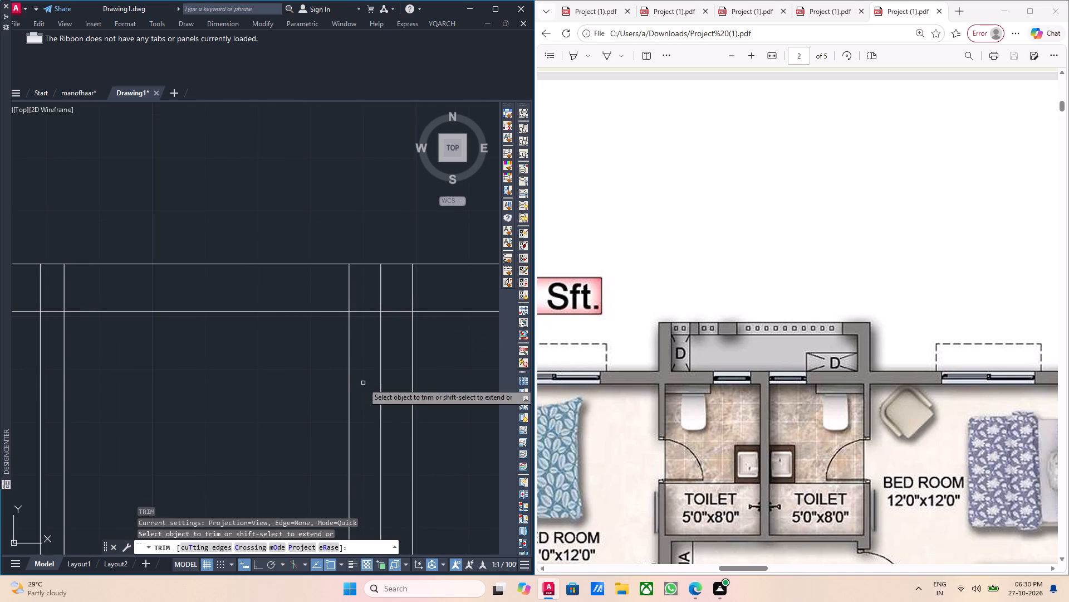
click(366, 382)
click(312, 376)
key(Escape)
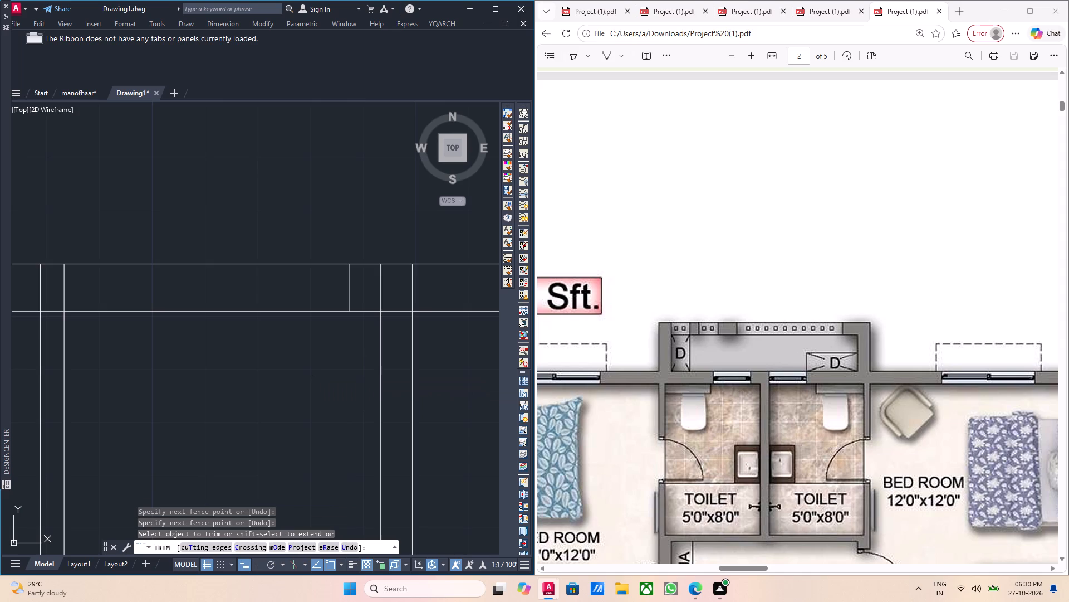
Offset the short jamb line in the toilet's top wall 2'6" west to mark the window's width.
scroll(317, 372, down, 1)
middle_drag(318, 360, 342, 360)
middle_drag(311, 361, 317, 359)
middle_drag(290, 338, 290, 339)
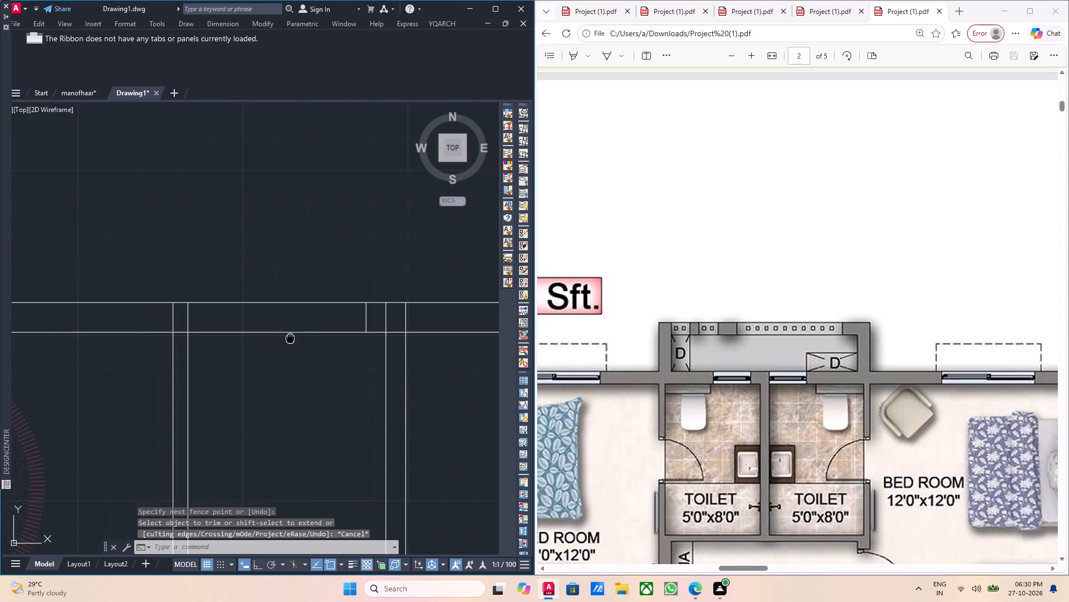
middle_drag(290, 339, 292, 344)
scroll(342, 329, up, 1)
middle_drag(360, 329, 374, 349)
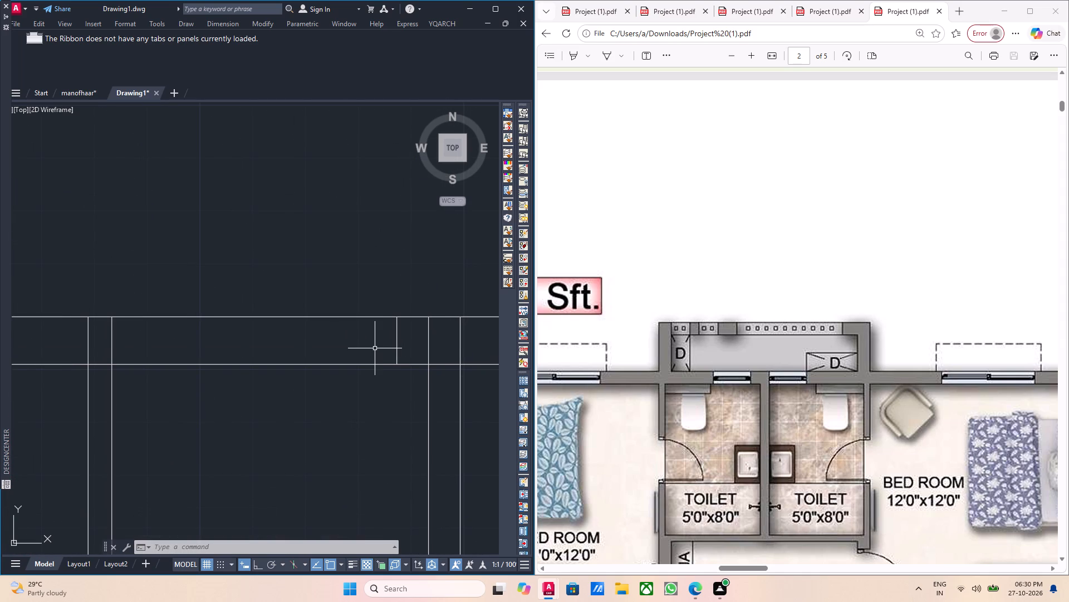
scroll(412, 353, up, 1)
drag(401, 349, 384, 348)
click(366, 343)
key(o)
key(Return)
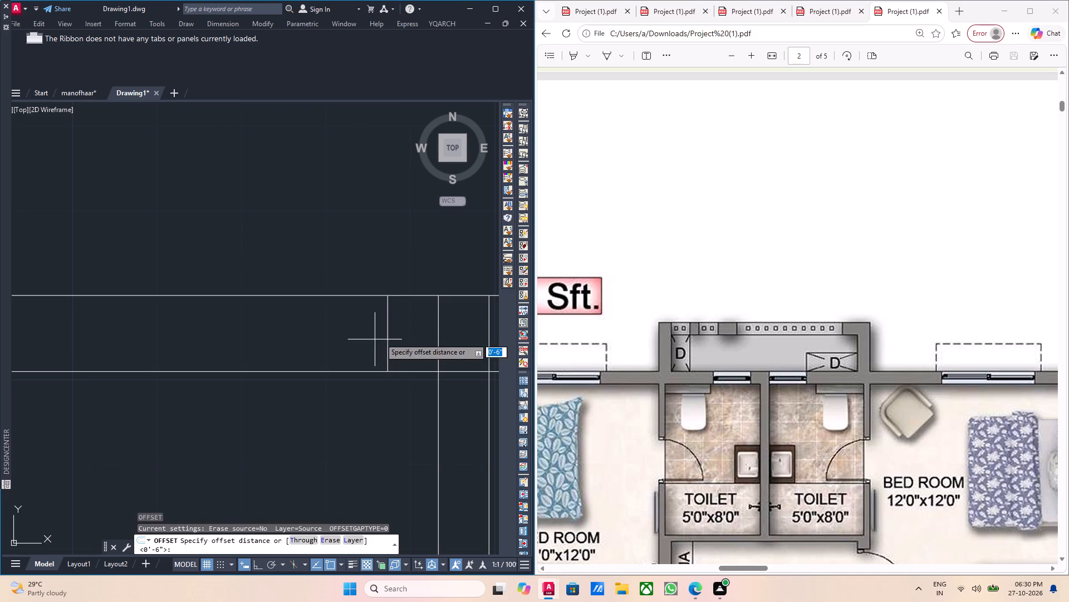
click(386, 373)
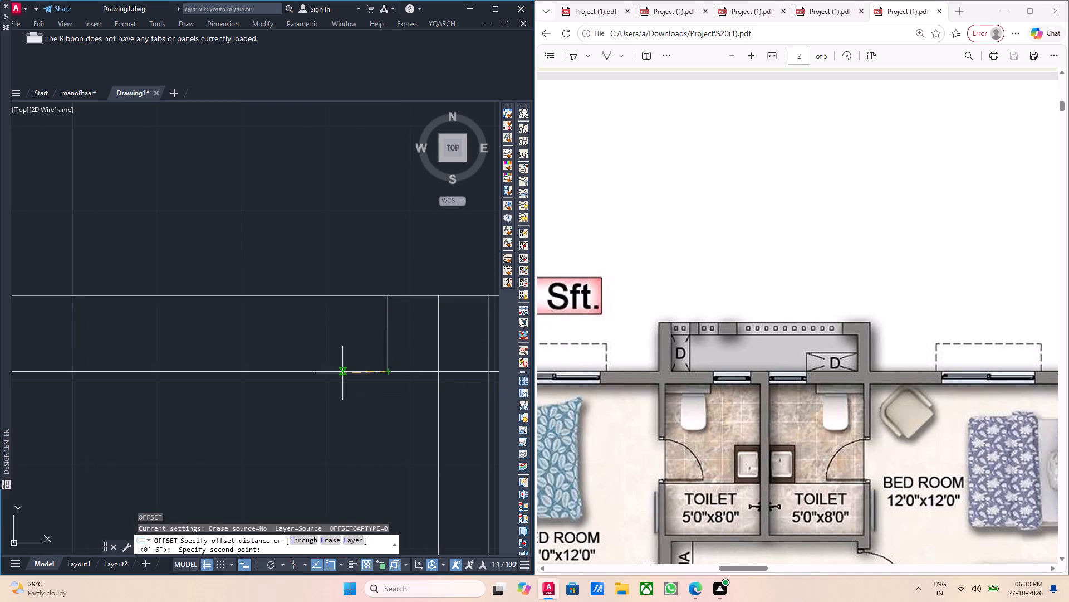
text(2'6)
key(Return)
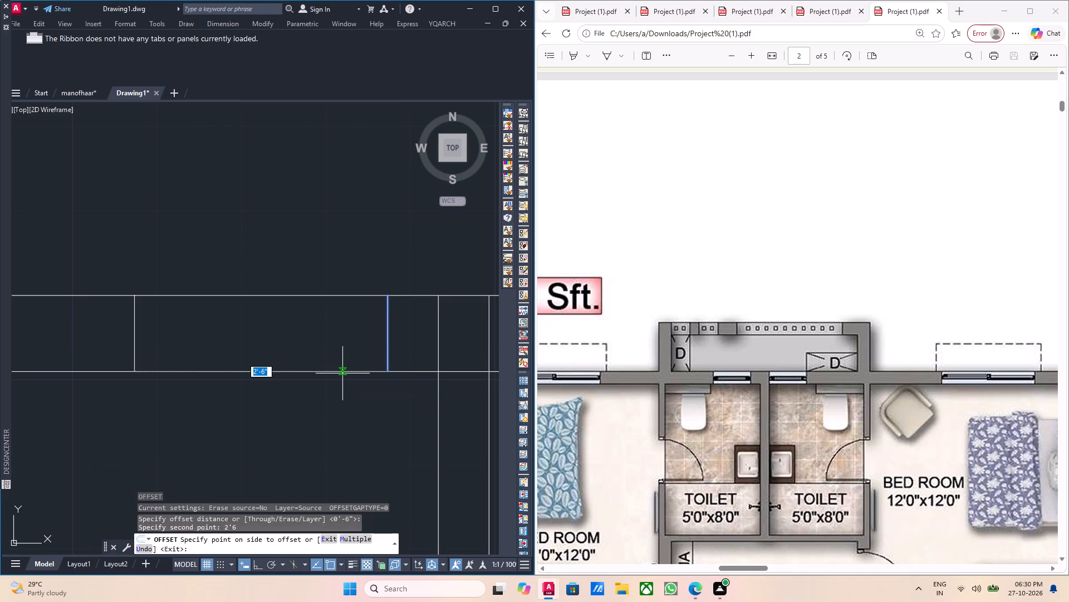
click(312, 381)
scroll(308, 382, down, 2)
middle_drag(285, 377, 345, 387)
key(Escape)
Draw a horizontal line between the midpoints of the two window jambs in the toilet's top wall.
middle_drag(342, 387, 326, 351)
scroll(293, 349, up, 1)
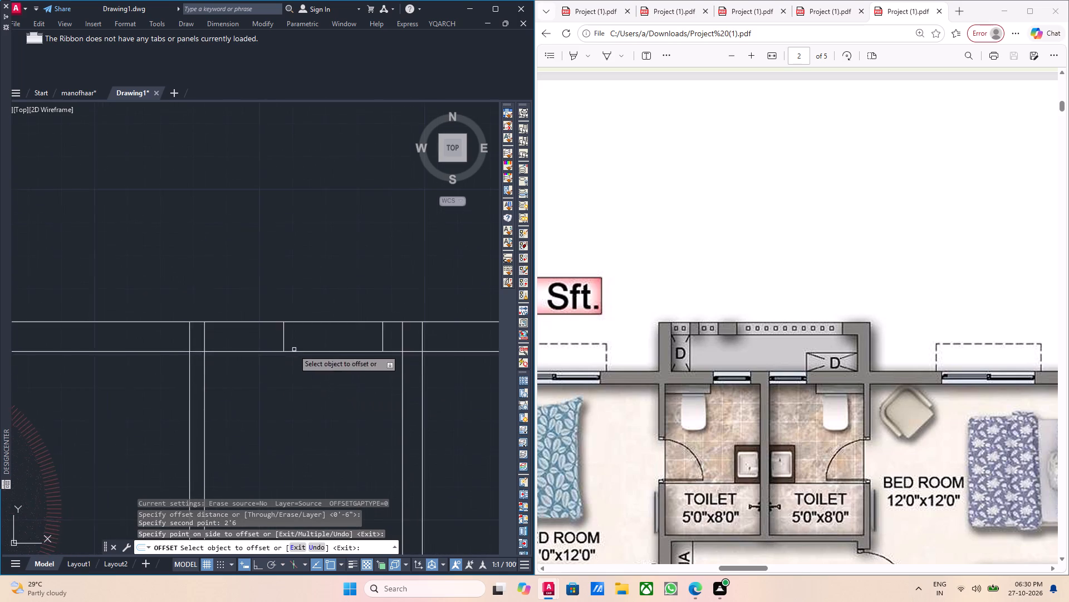
scroll(293, 349, up, 1)
middle_drag(293, 349, 293, 362)
key(l)
key(Return)
key(Escape)
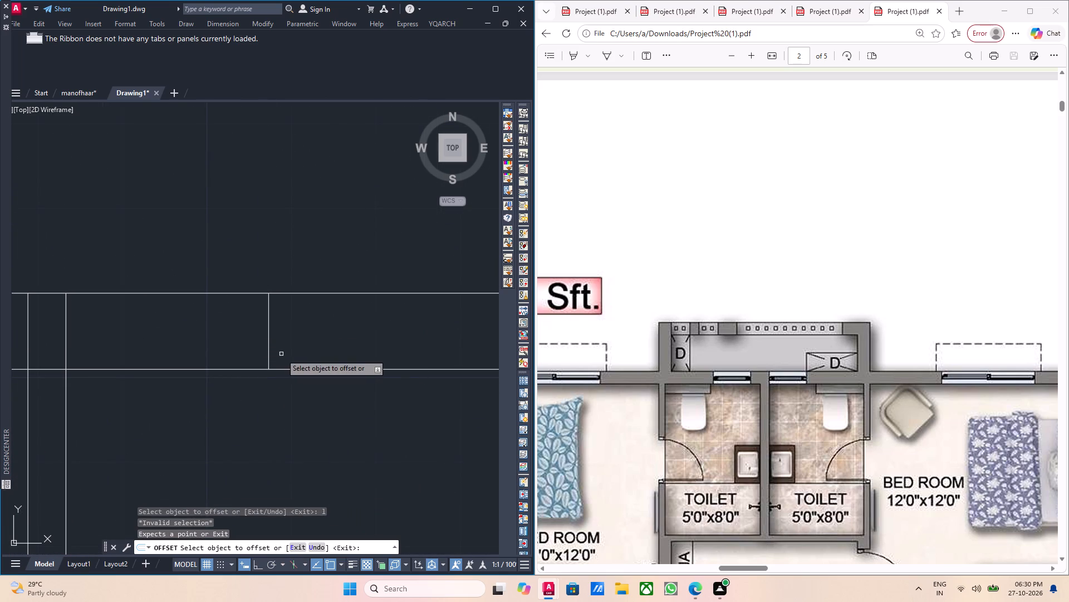
key(grave)
key(Escape)
middle_drag(285, 350, 216, 327)
key(l)
key(Return)
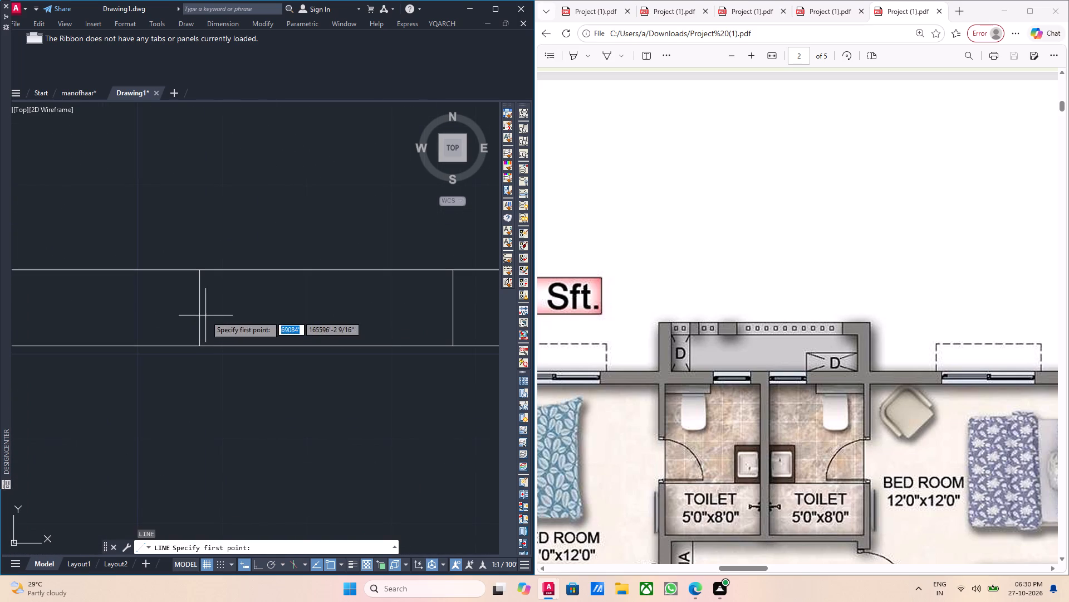
click(200, 305)
middle_drag(300, 320, 188, 337)
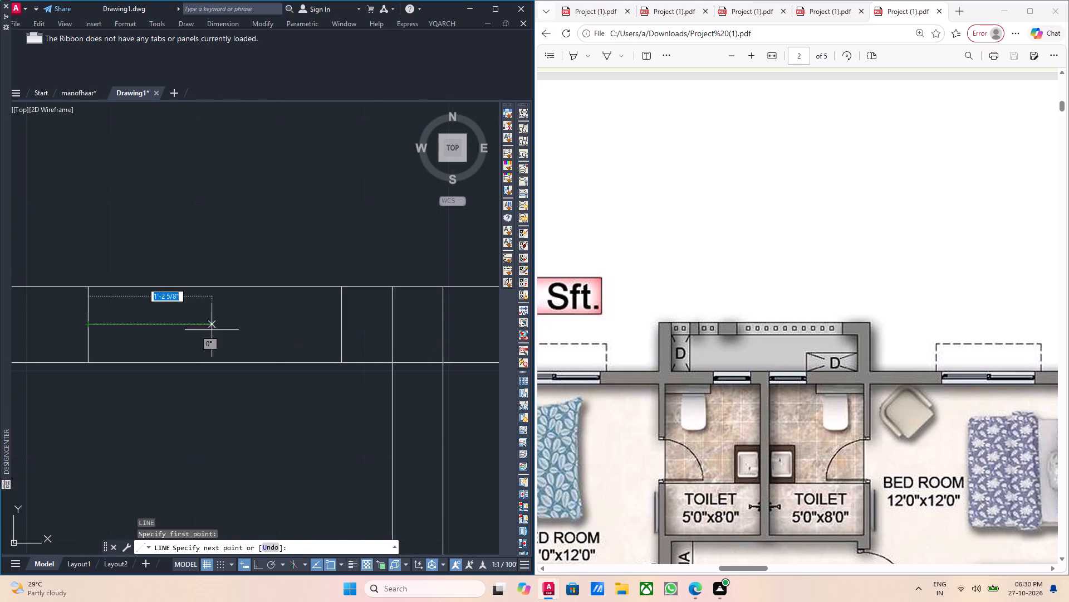
click(342, 325)
scroll(342, 325, down, 3)
key(Escape)
Hatch the top wall segment between the toilet's west wall and the window's west jamb with the ANGLE pattern.
middle_drag(282, 321, 409, 326)
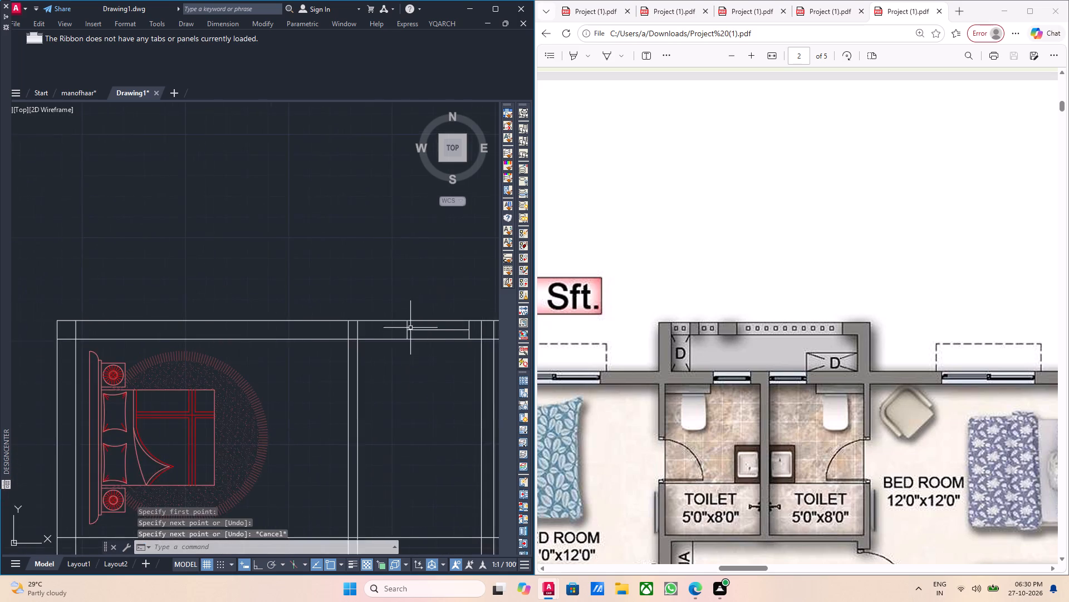
middle_drag(385, 334, 344, 328)
middle_drag(374, 337, 325, 318)
key(h)
key(Return)
scroll(332, 315, up, 2)
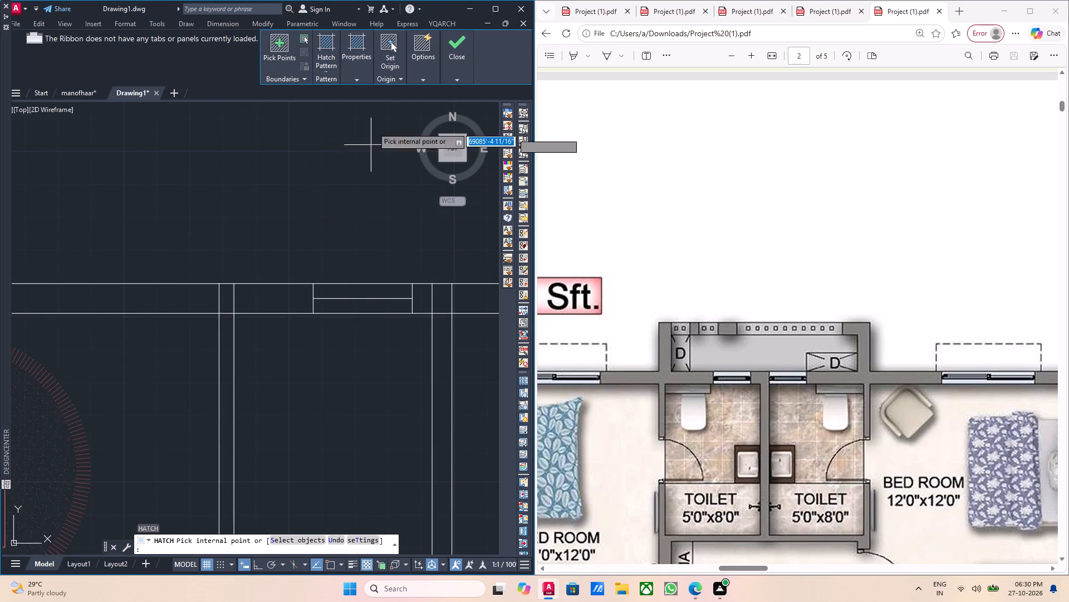
click(284, 305)
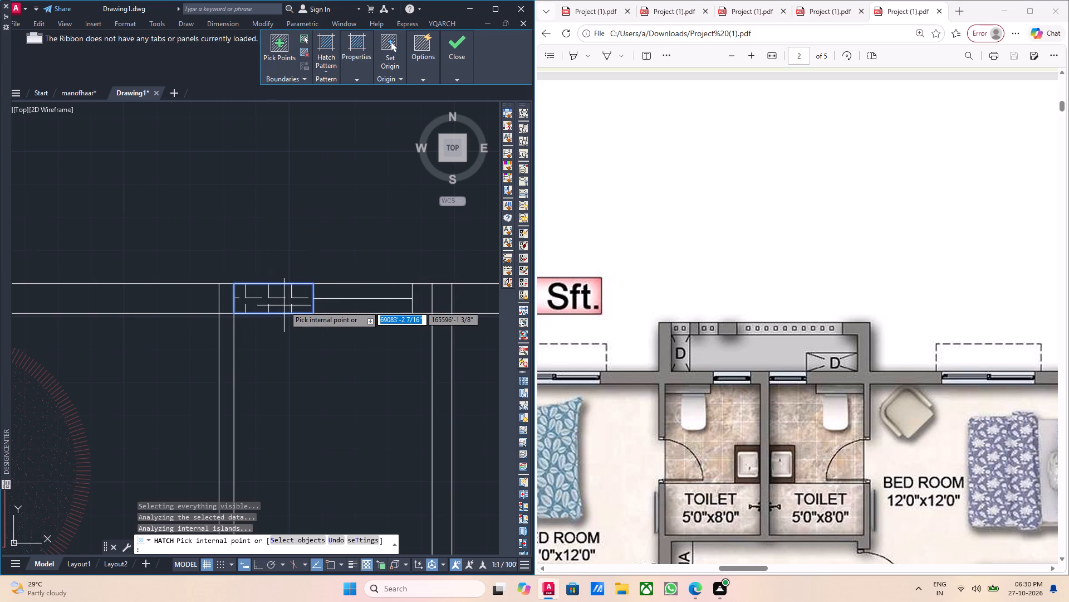
key(Escape)
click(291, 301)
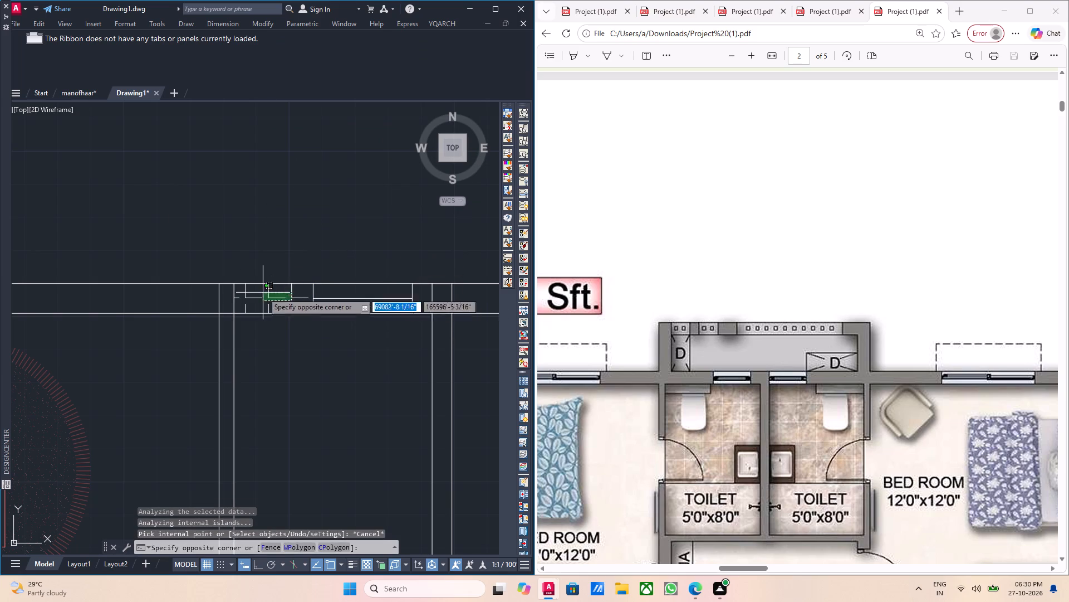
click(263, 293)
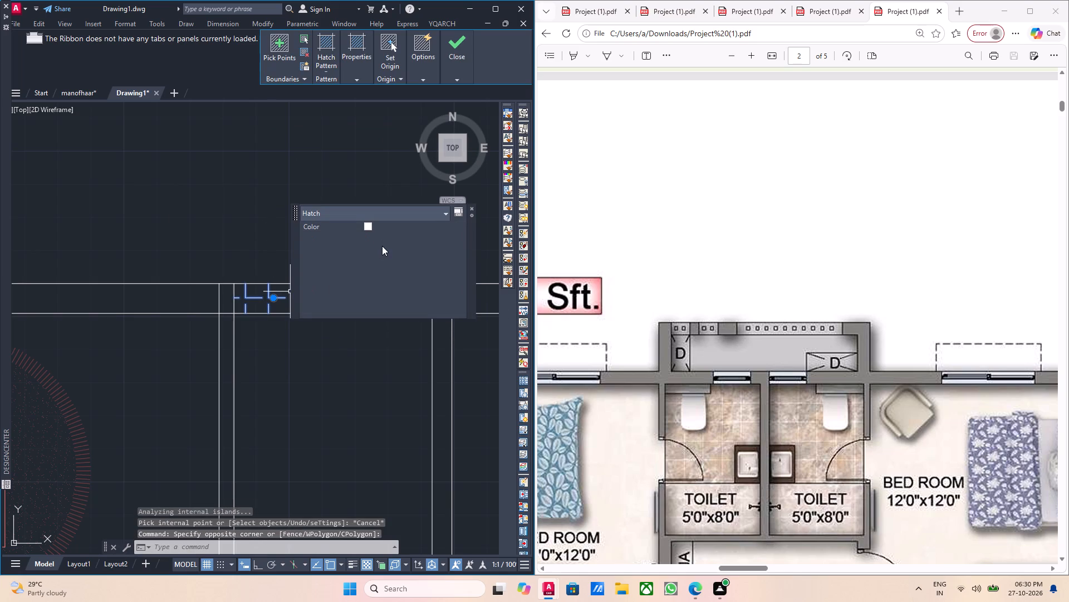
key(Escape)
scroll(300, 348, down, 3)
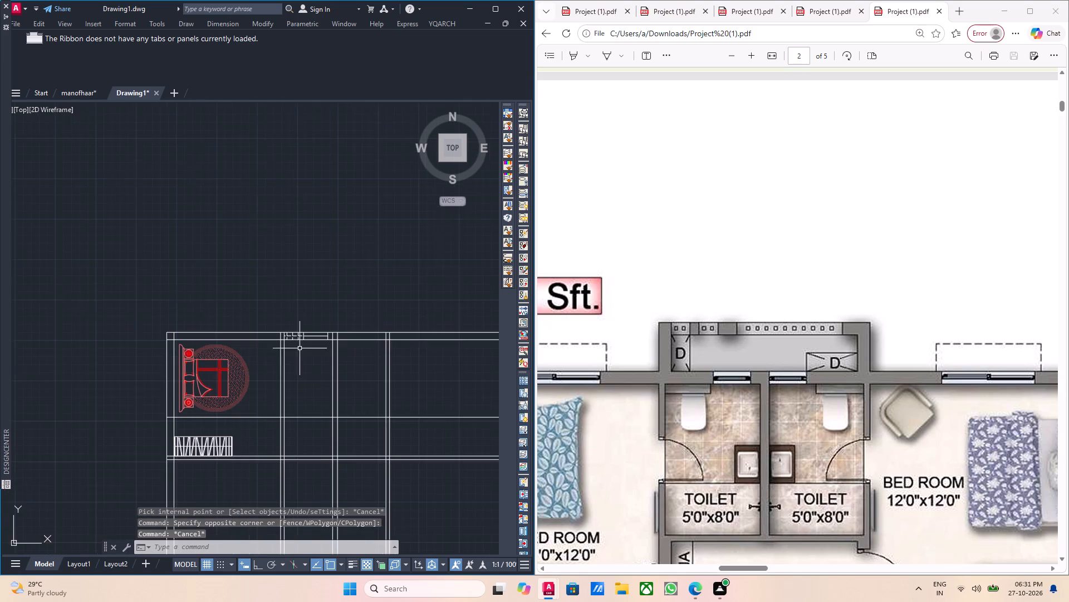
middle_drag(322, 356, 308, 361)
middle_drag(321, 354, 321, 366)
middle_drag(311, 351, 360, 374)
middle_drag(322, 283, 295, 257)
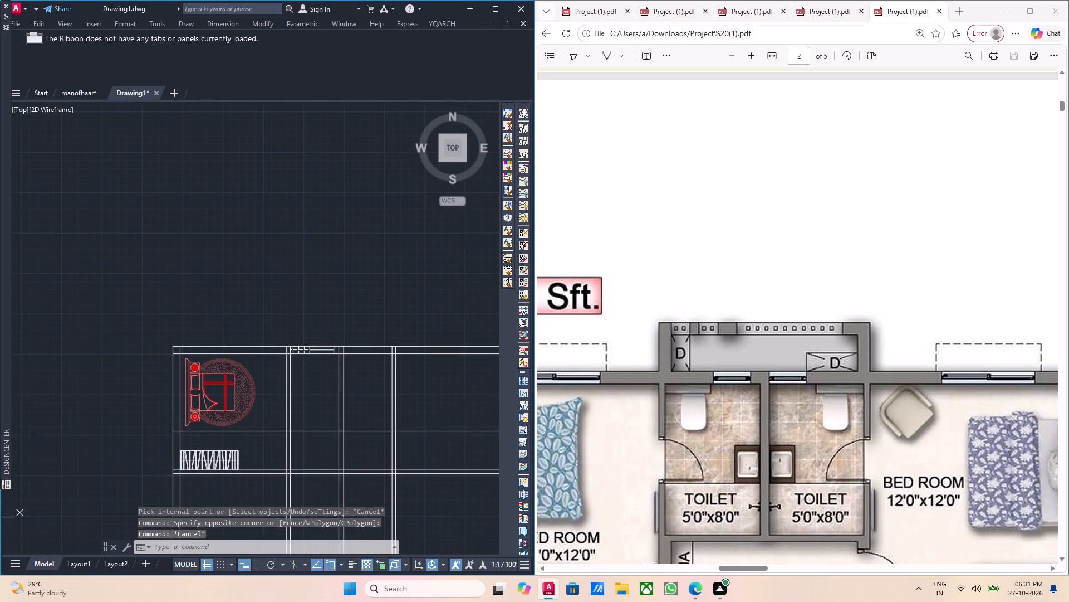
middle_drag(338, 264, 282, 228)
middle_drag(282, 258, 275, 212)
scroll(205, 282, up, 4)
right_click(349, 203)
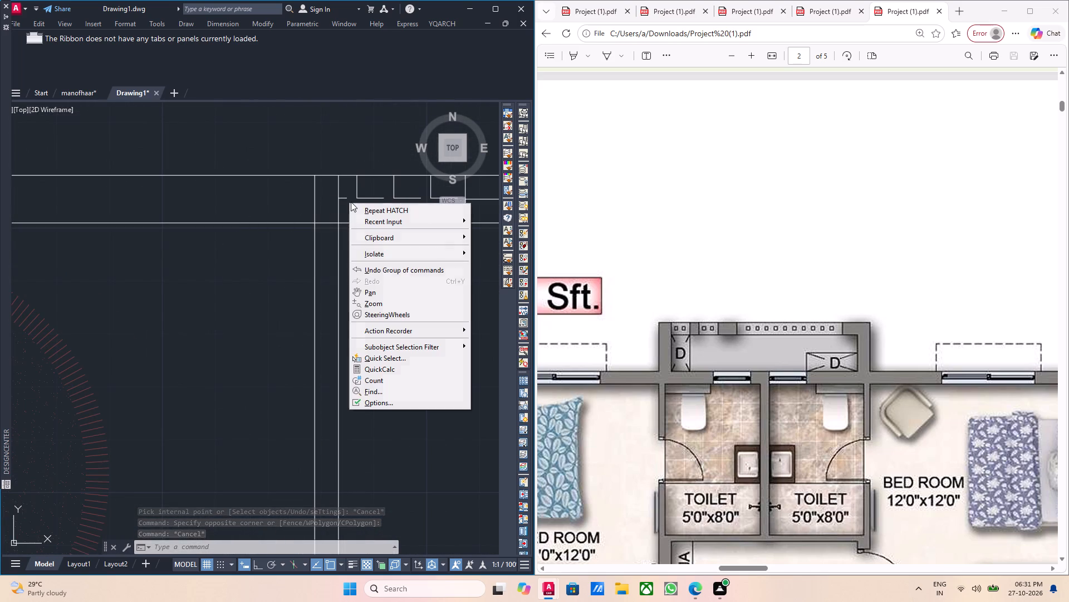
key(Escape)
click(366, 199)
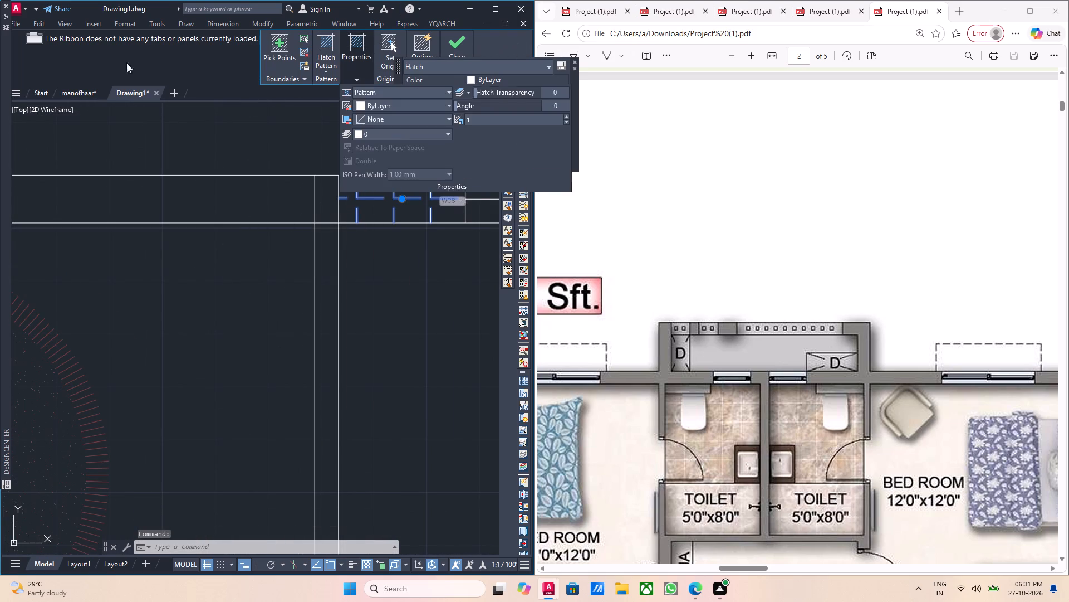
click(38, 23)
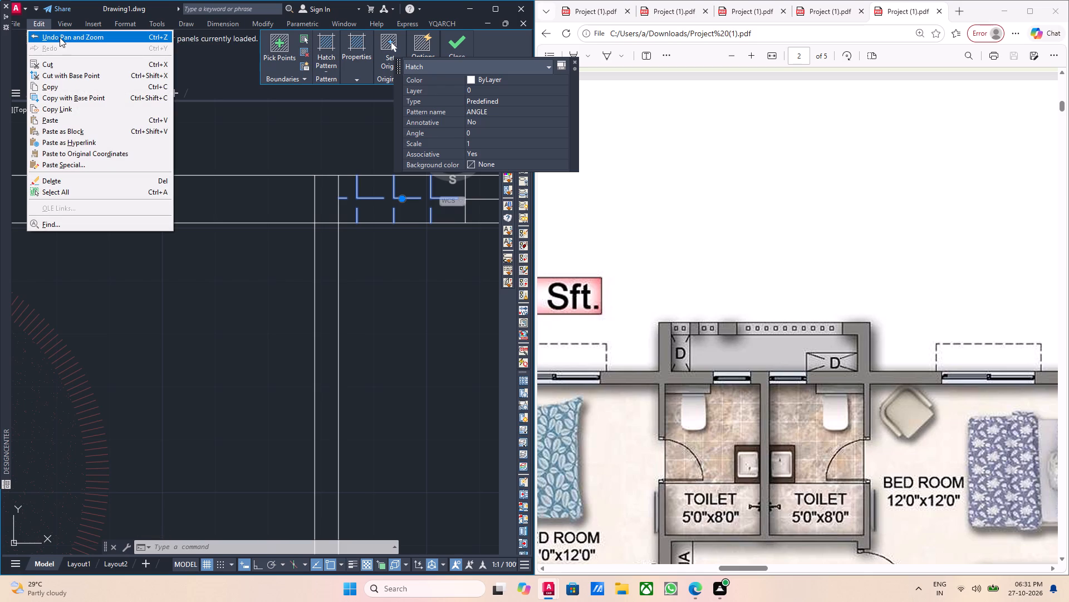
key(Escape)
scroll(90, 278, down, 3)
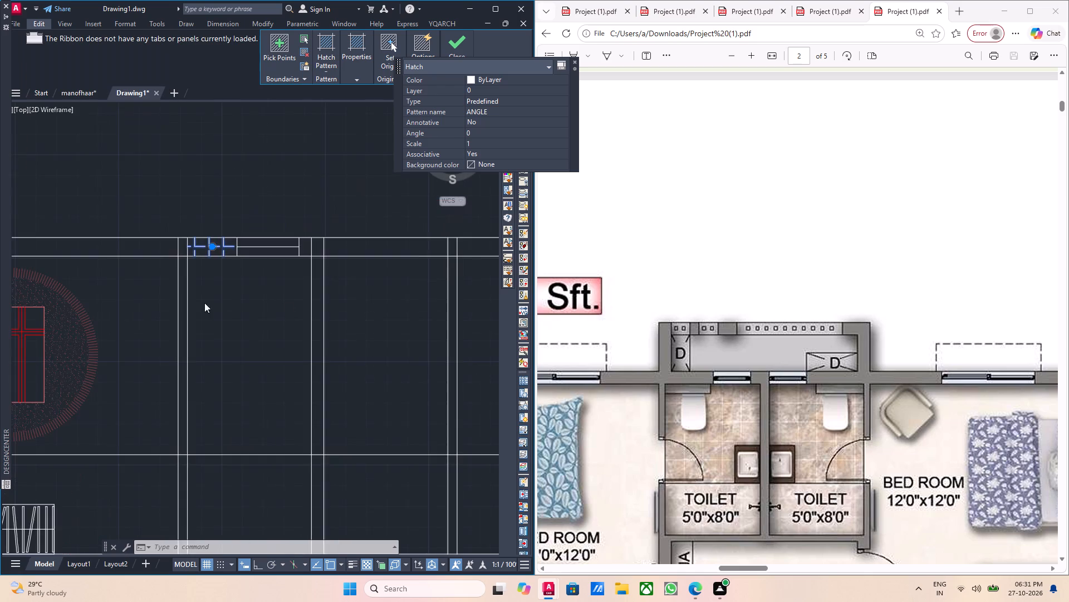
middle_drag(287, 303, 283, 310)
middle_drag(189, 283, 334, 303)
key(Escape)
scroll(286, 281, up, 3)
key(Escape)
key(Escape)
Select the ANGLE hatch beside the toilet window and hide the Close group from the hatch editor's display.
middle_drag(343, 288, 265, 290)
middle_drag(344, 288, 243, 273)
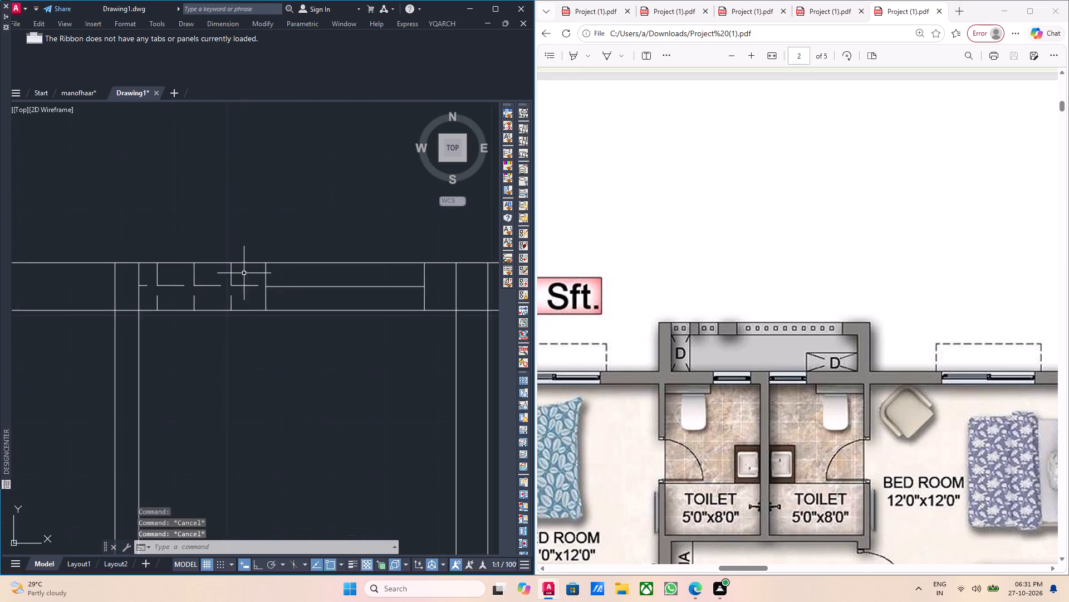
scroll(272, 278, up, 1)
scroll(270, 278, down, 1)
middle_drag(370, 299, 241, 300)
middle_drag(366, 288, 334, 308)
scroll(289, 307, up, 2)
middle_drag(289, 307, 351, 336)
scroll(359, 332, down, 3)
middle_drag(214, 332, 319, 324)
scroll(315, 324, up, 4)
drag(307, 330, 291, 319)
click(239, 299)
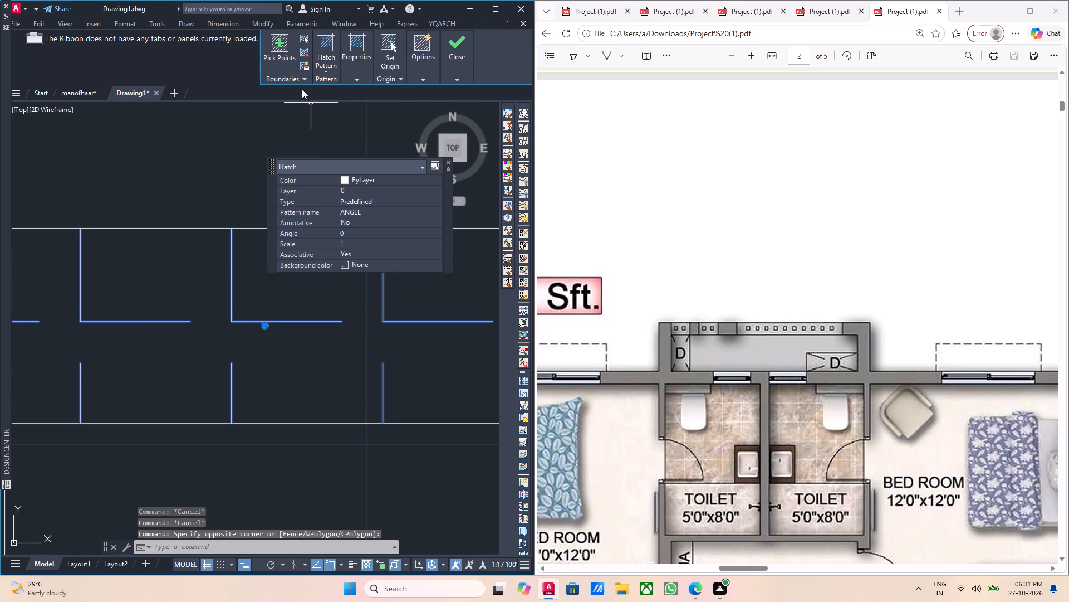
click(334, 63)
click(327, 44)
right_click(328, 44)
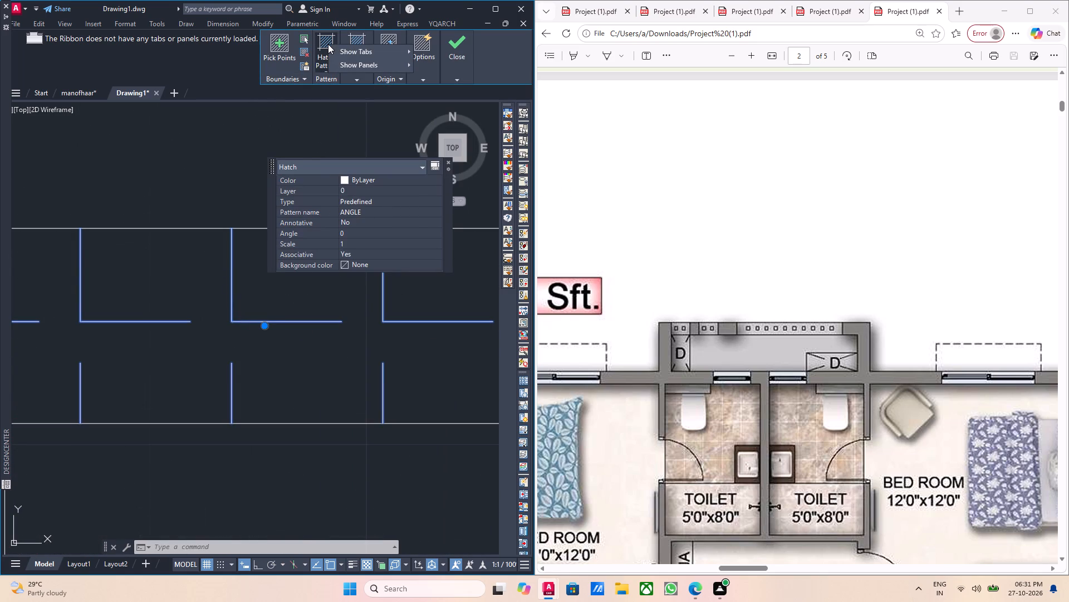
click(364, 57)
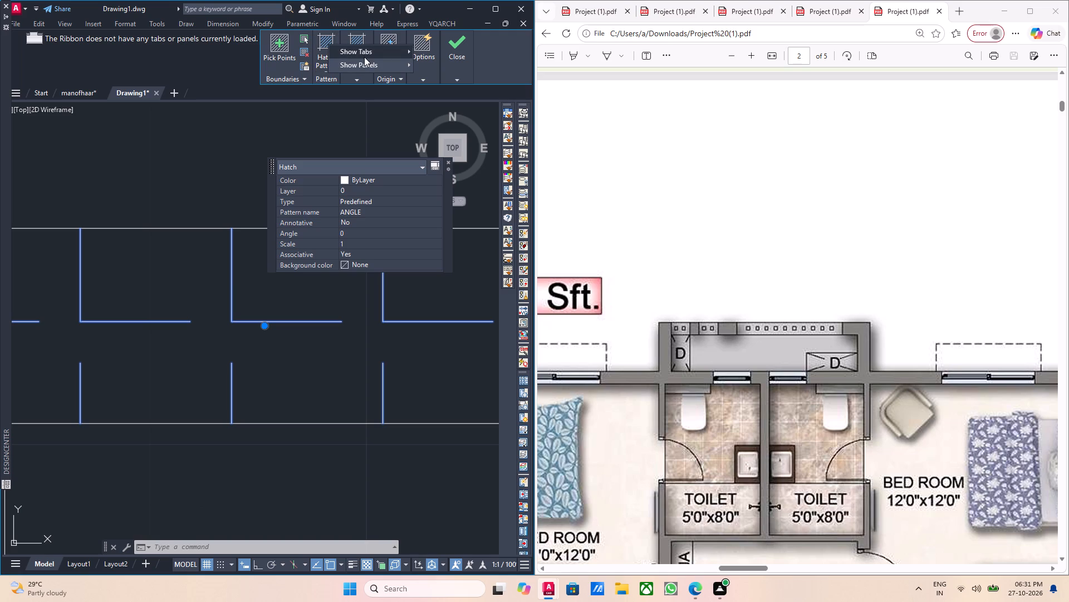
click(366, 54)
click(369, 66)
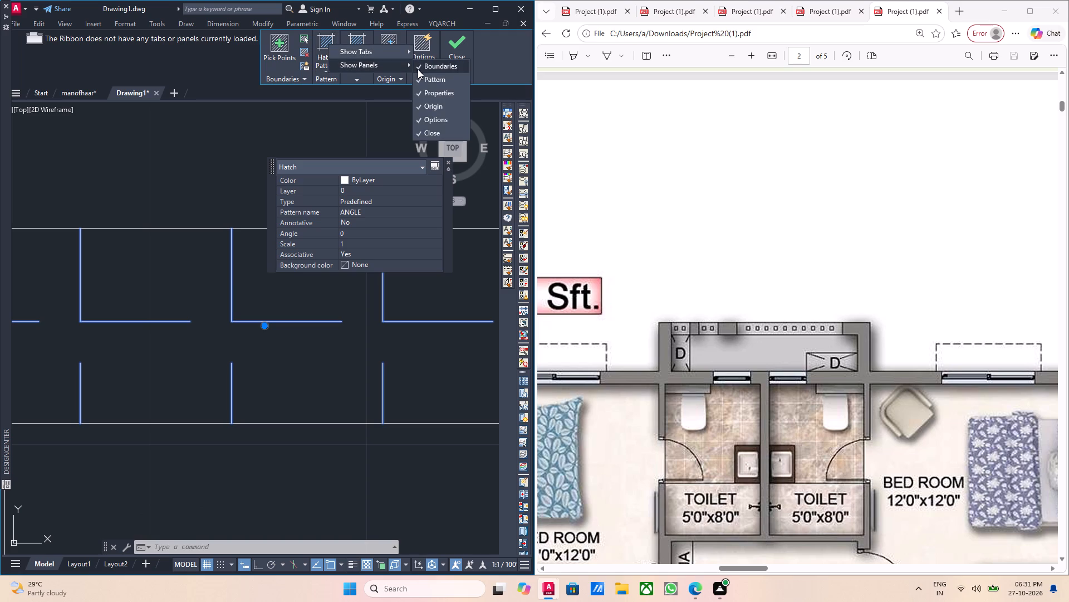
click(431, 130)
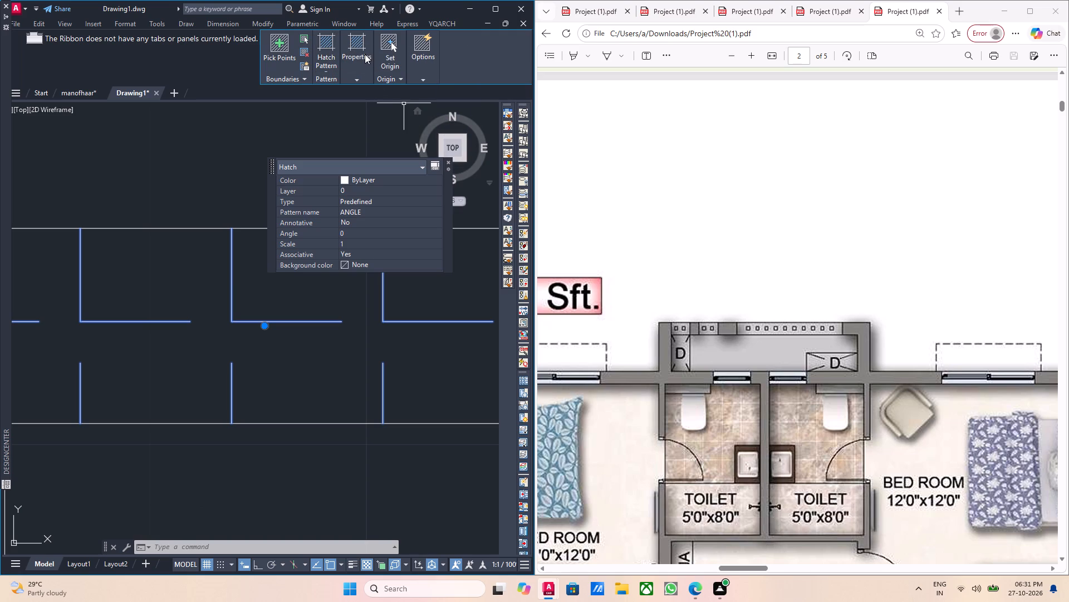
Change the selected hatch beside the toilet window to a Solid fill and set its colour to grey.
click(388, 94)
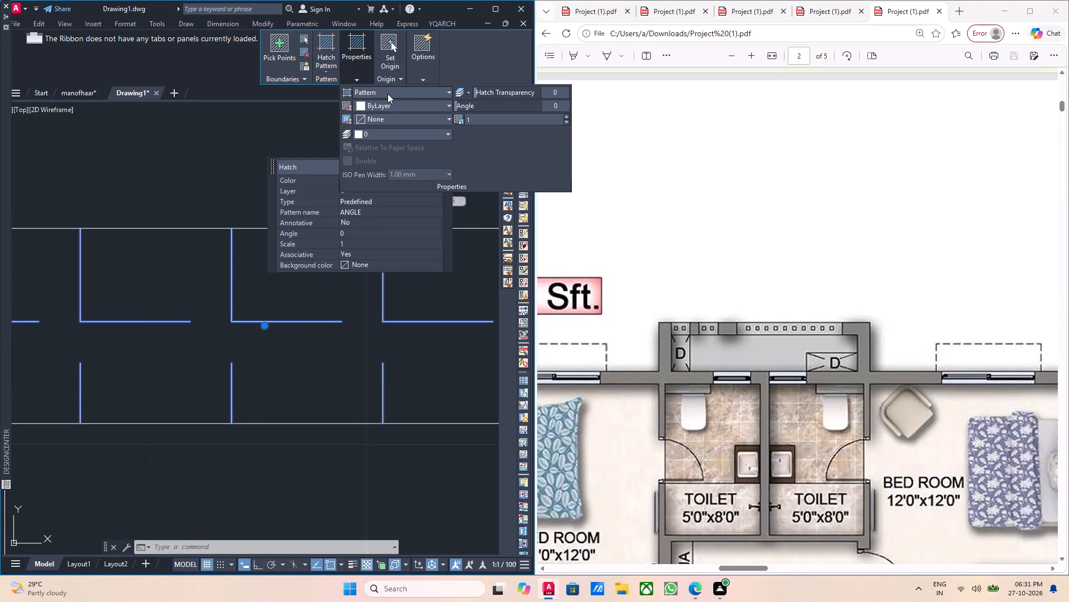
click(380, 106)
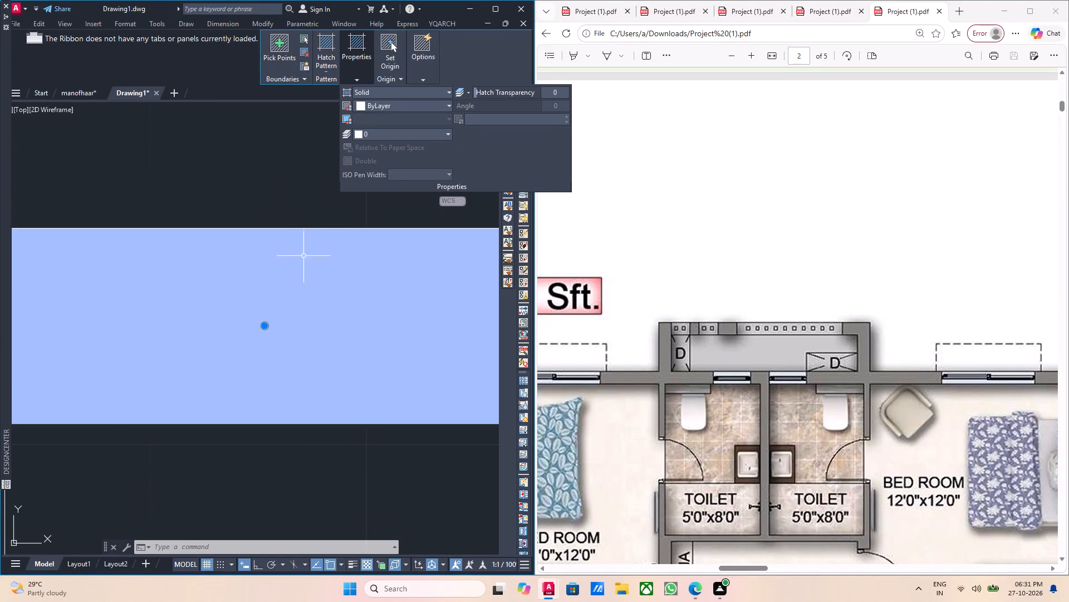
scroll(302, 257, down, 3)
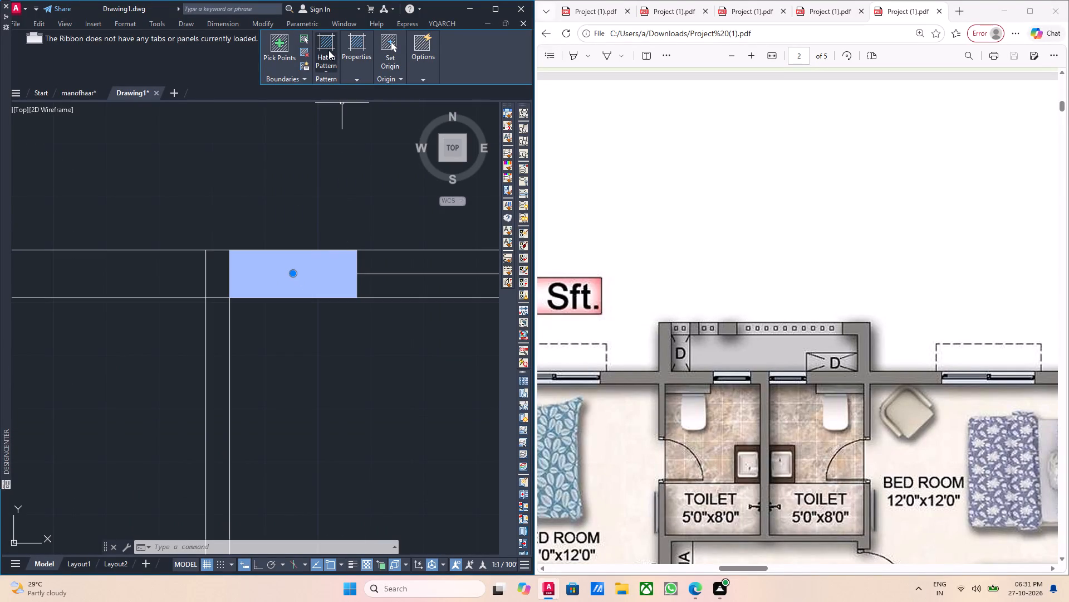
right_click(328, 50)
click(349, 62)
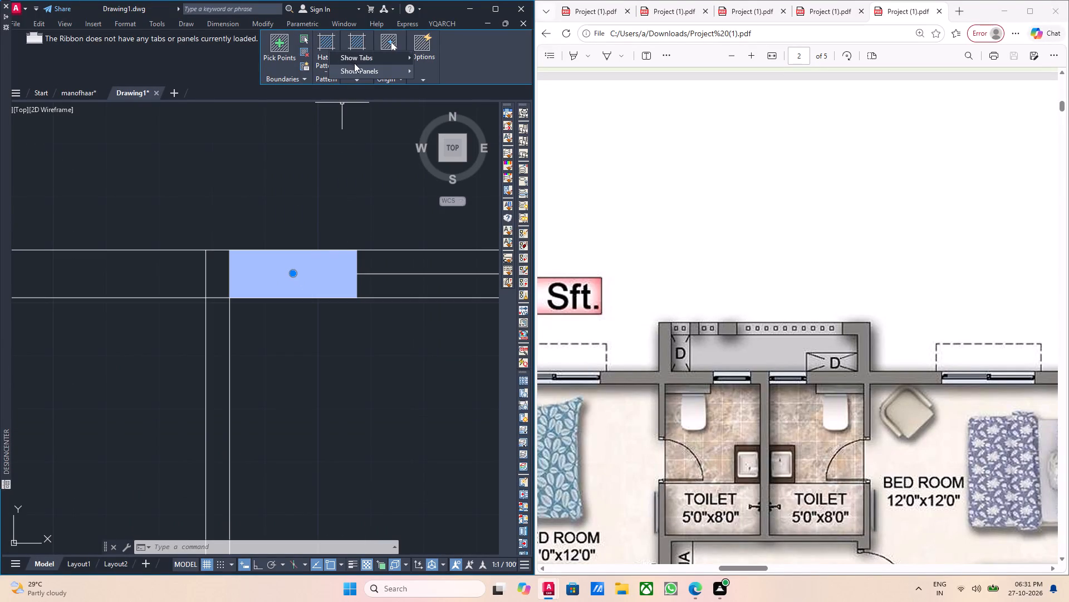
click(358, 46)
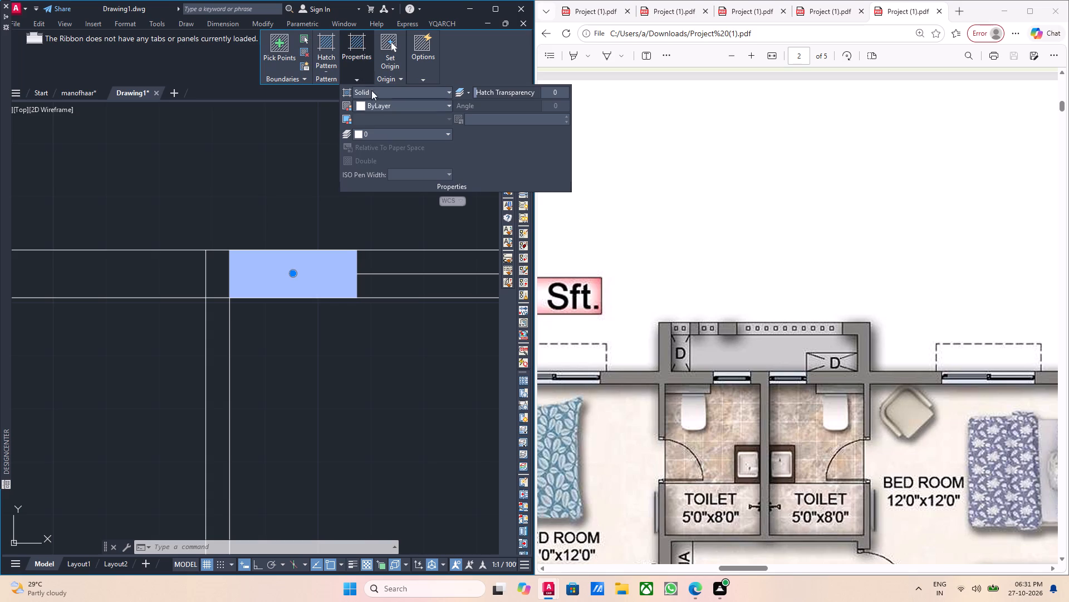
click(381, 94)
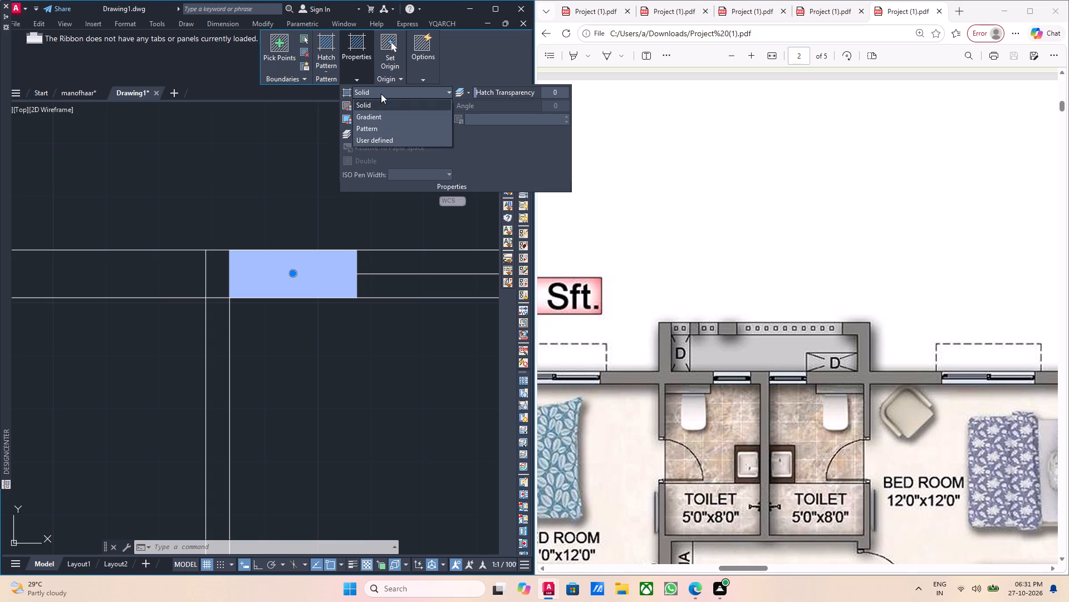
click(381, 94)
click(377, 106)
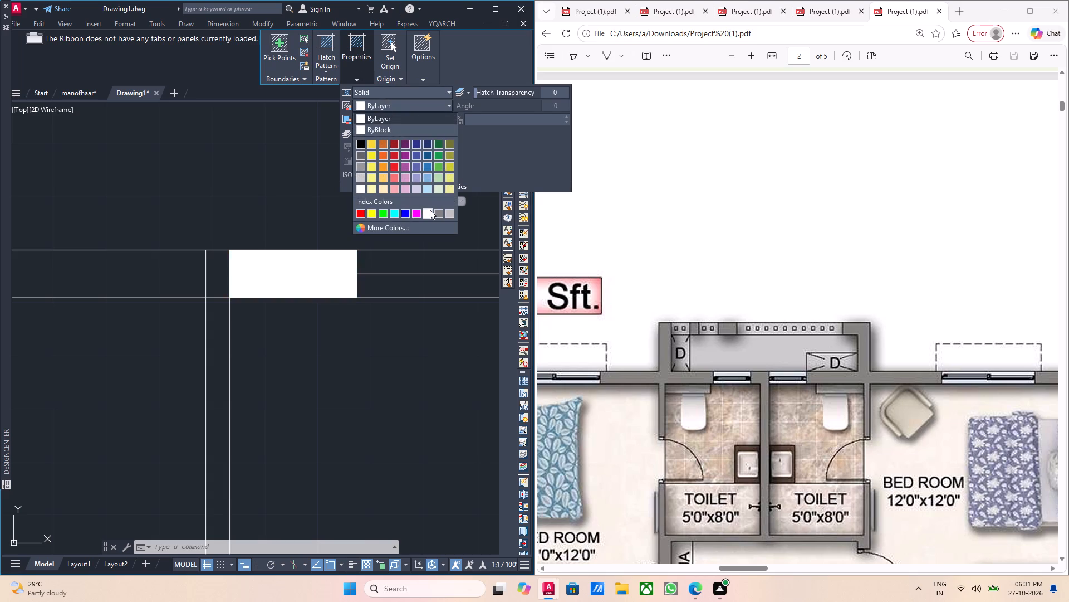
click(442, 210)
scroll(390, 313, down, 2)
key(Escape)
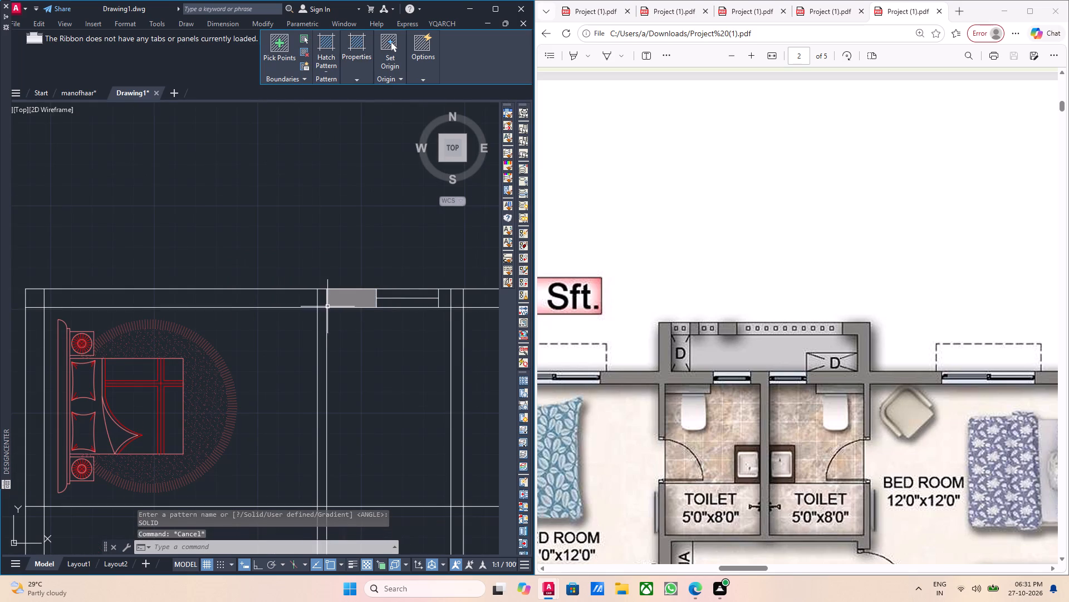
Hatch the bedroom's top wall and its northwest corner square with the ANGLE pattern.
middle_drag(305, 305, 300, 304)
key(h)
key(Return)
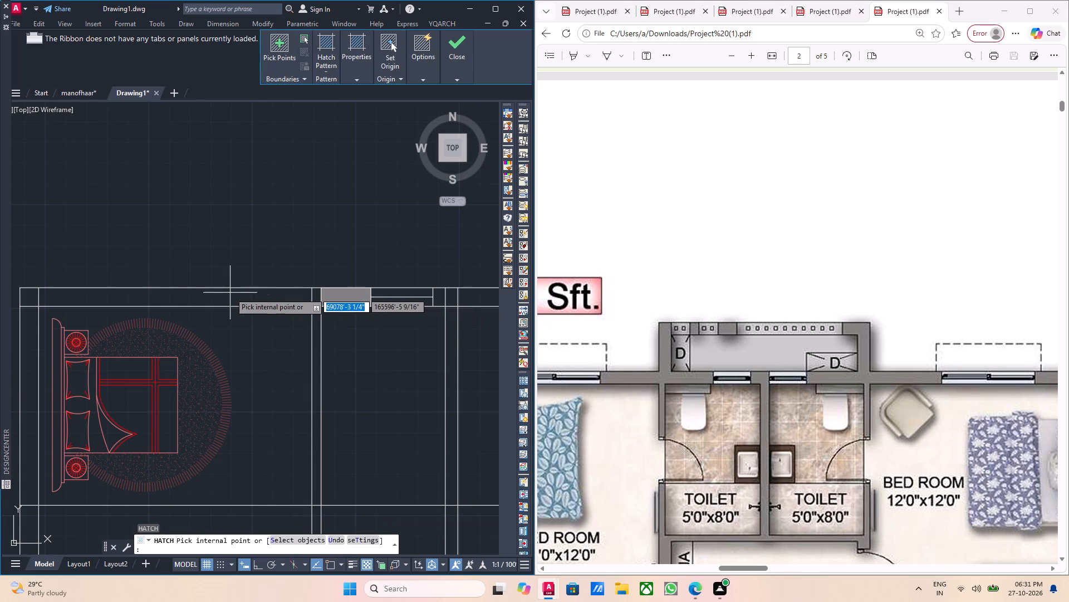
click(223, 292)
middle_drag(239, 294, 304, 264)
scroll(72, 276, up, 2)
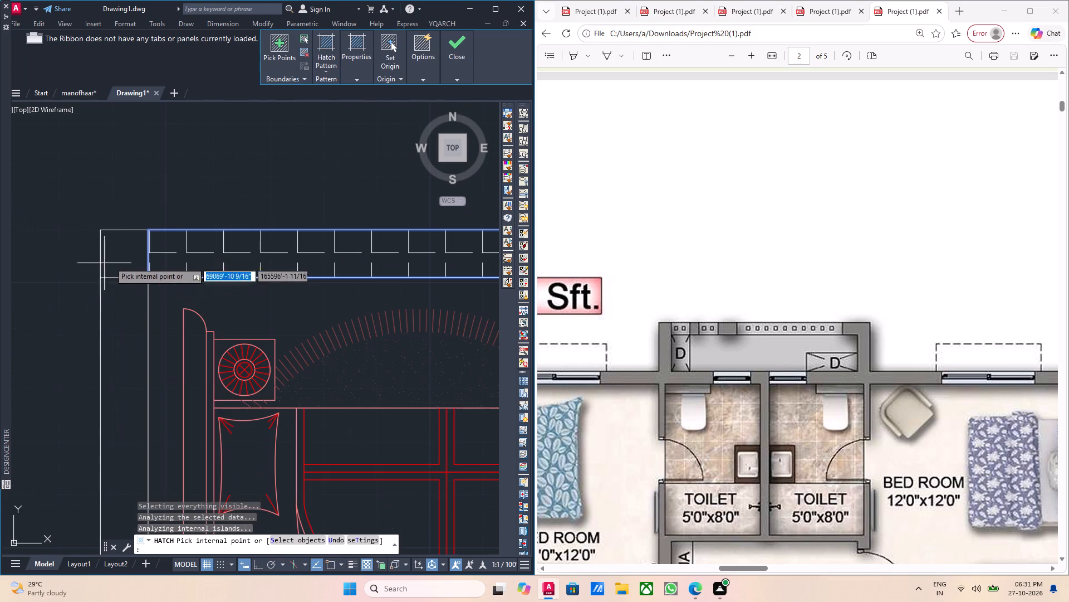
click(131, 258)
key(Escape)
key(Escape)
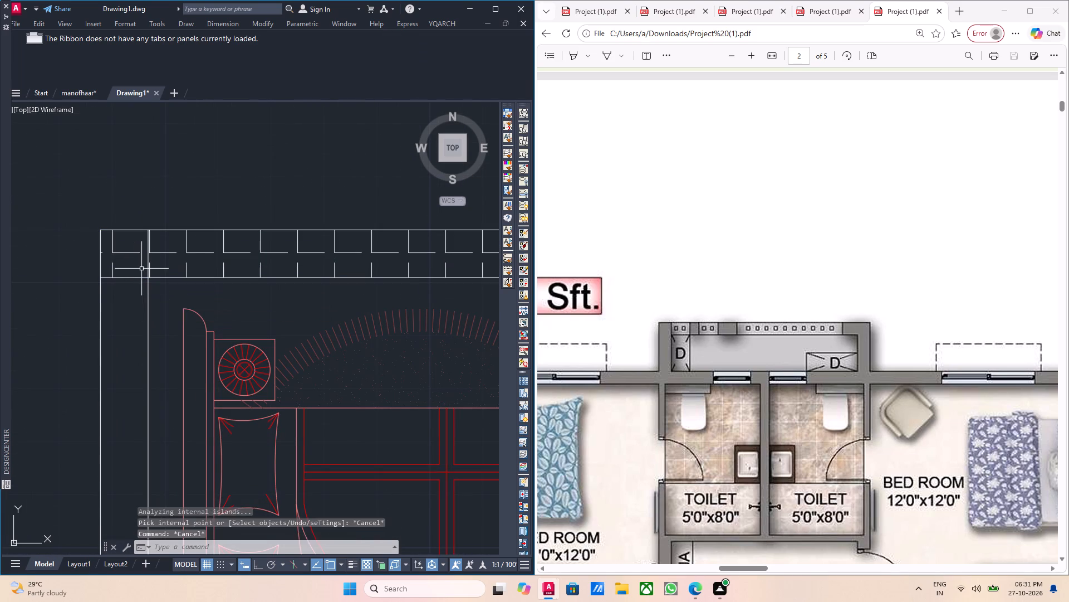
Trim the inner wall lines that run past each other at the bedroom's northwest corner.
scroll(144, 269, up, 2)
key(Escape)
scroll(144, 269, up, 2)
text(tr)
key(Return)
scroll(141, 237, up, 1)
drag(203, 208, 193, 206)
click(170, 197)
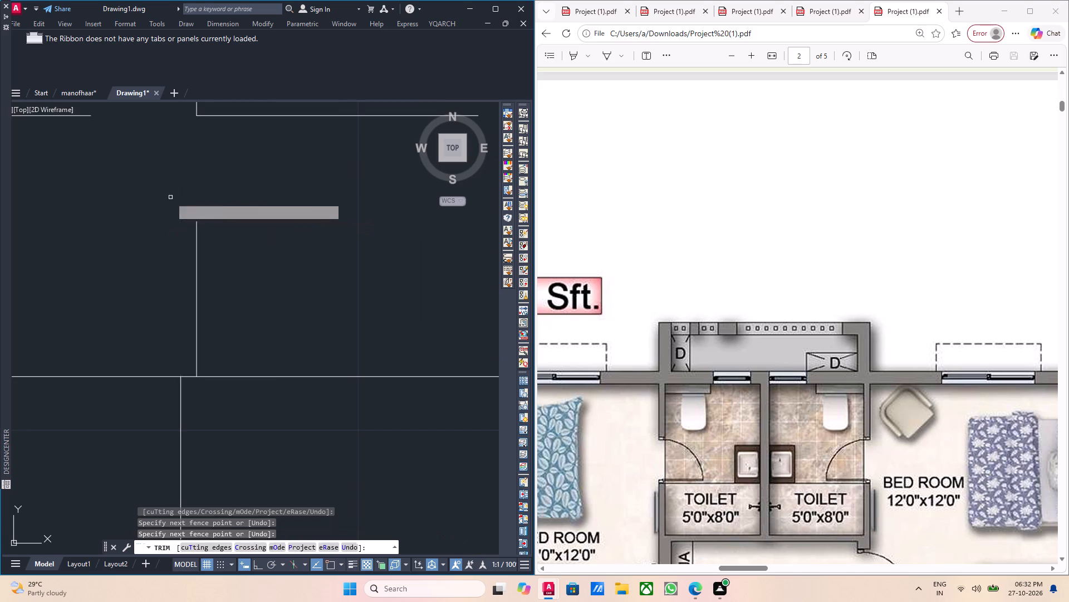
scroll(170, 197, down, 2)
middle_drag(125, 305, 267, 297)
click(256, 286)
click(248, 224)
scroll(254, 231, down, 1)
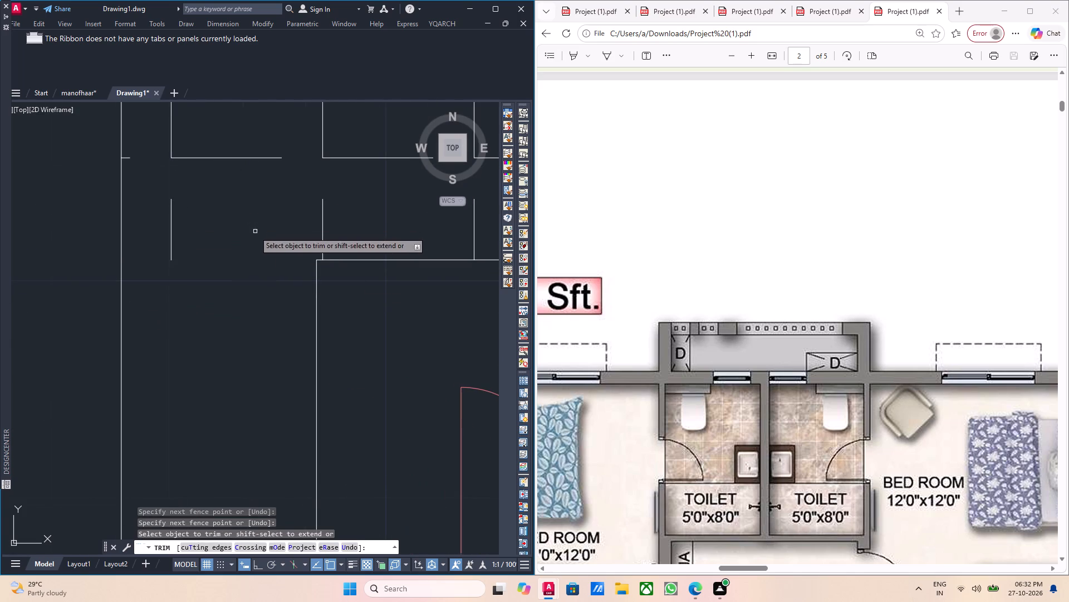
scroll(254, 231, down, 1)
key(Escape)
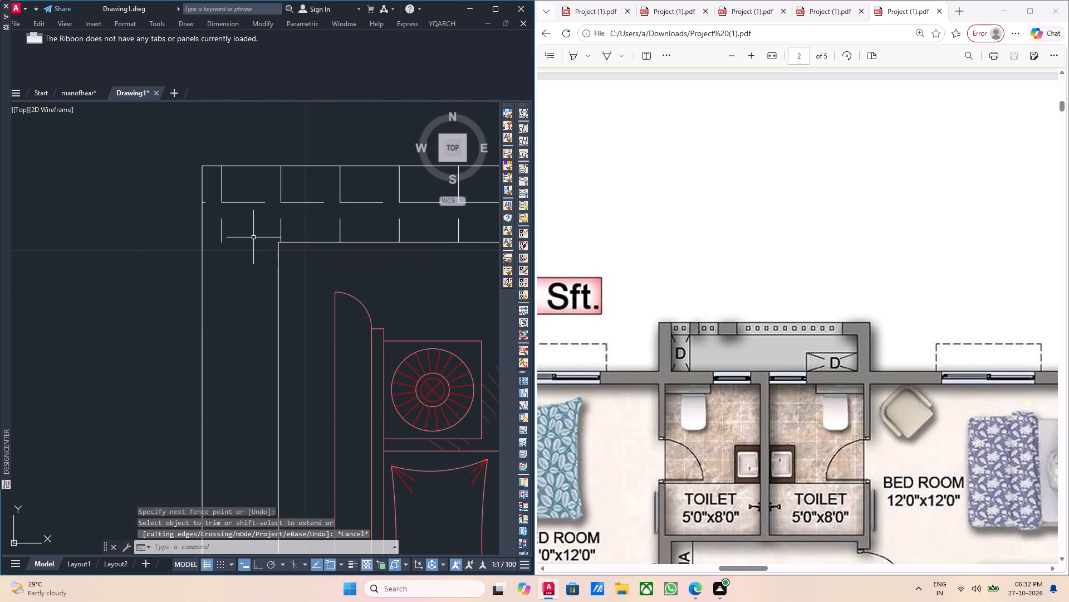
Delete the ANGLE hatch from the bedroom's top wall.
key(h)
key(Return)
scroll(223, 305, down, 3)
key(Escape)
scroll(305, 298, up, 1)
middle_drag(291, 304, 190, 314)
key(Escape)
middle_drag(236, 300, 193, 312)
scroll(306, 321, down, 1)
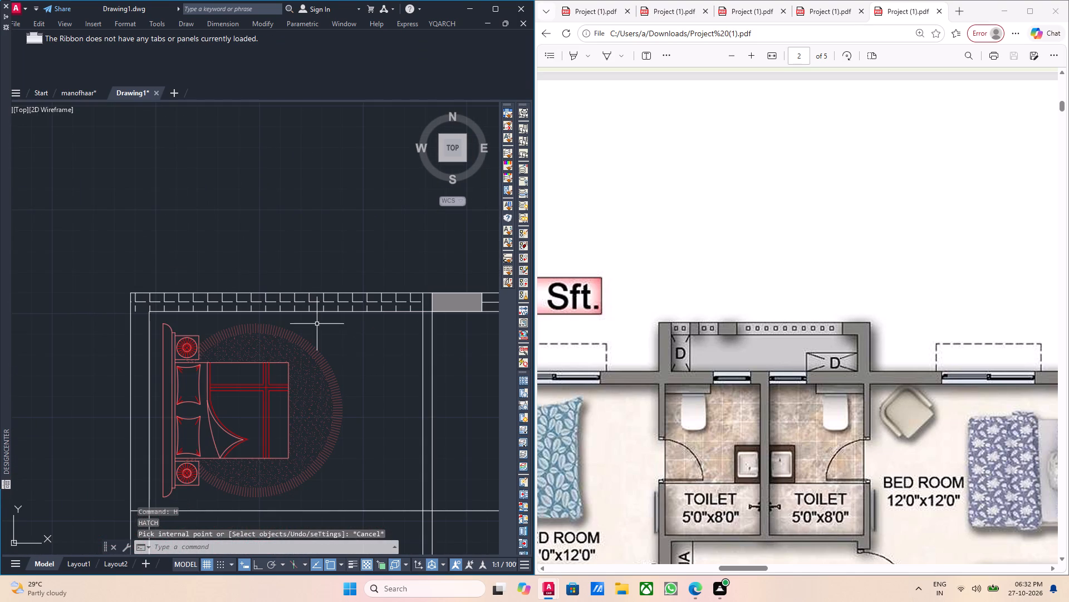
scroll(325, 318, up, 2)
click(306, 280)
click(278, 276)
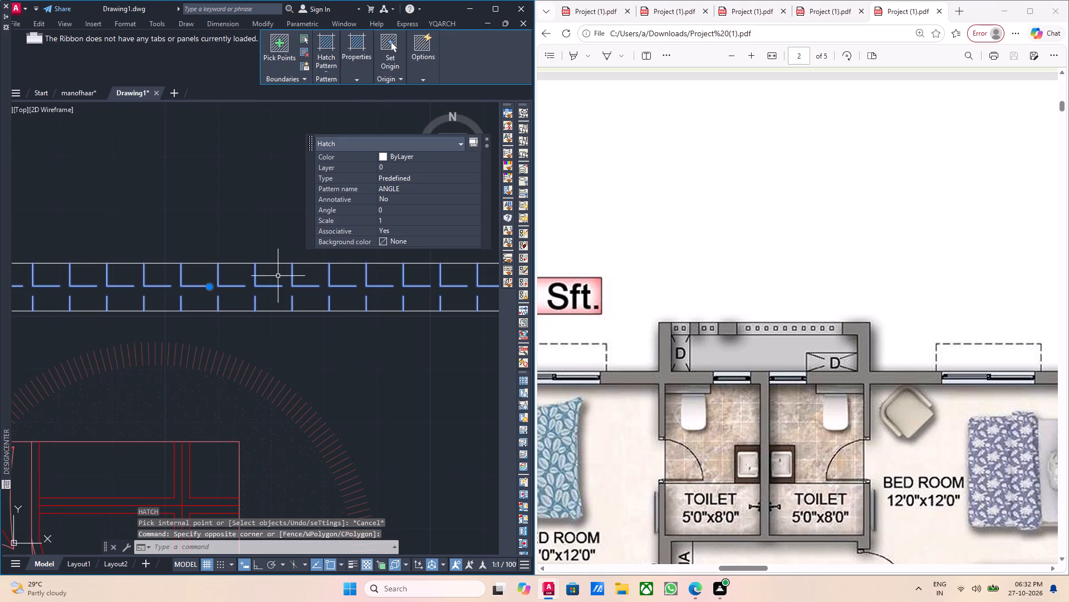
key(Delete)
Examine the toilet's top wall around the window, its solid hatch and the side wall junctions.
scroll(278, 276, down, 4)
middle_drag(312, 294, 270, 300)
scroll(270, 300, down, 1)
middle_drag(295, 285, 212, 298)
scroll(212, 298, up, 2)
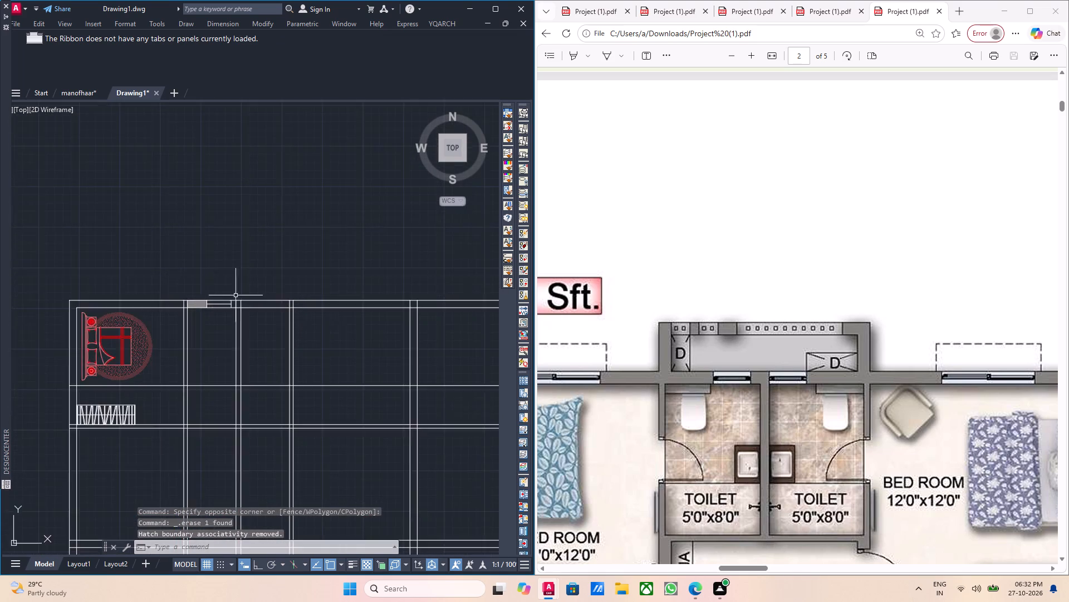
scroll(236, 295, up, 2)
middle_click(208, 324)
scroll(234, 313, up, 3)
middle_drag(243, 311, 236, 313)
middle_click(257, 312)
scroll(252, 313, up, 1)
middle_drag(252, 313, 291, 325)
scroll(291, 325, down, 2)
middle_drag(298, 322, 290, 371)
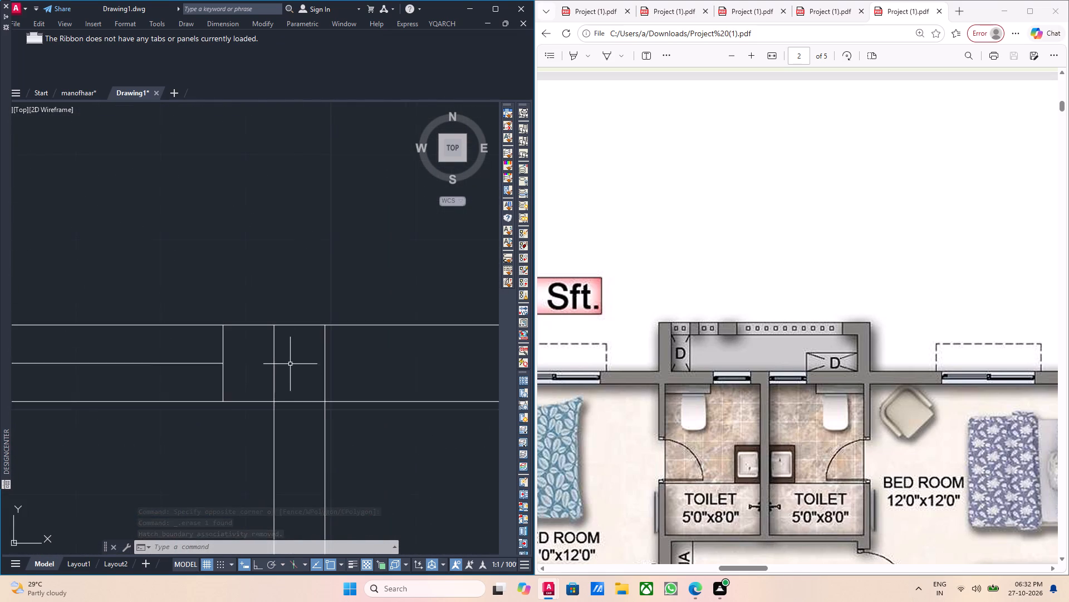
middle_drag(292, 356, 293, 377)
middle_drag(293, 377, 293, 385)
middle_click(293, 385)
scroll(293, 387, down, 2)
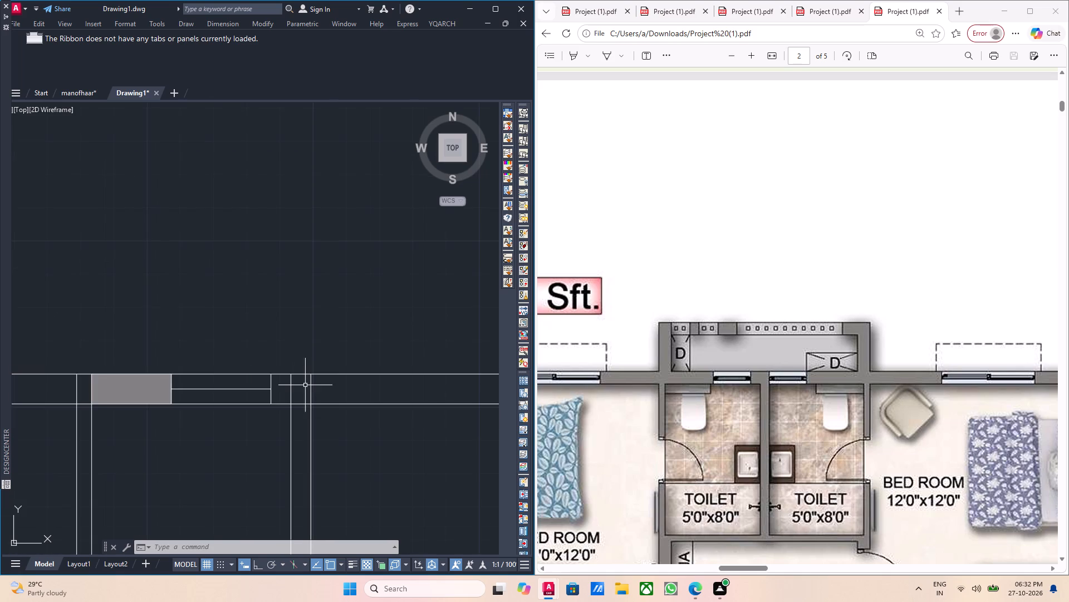
middle_drag(302, 387, 293, 366)
scroll(300, 355, down, 2)
middle_drag(295, 358, 315, 359)
middle_click(315, 359)
scroll(275, 360, up, 2)
middle_drag(256, 360, 307, 360)
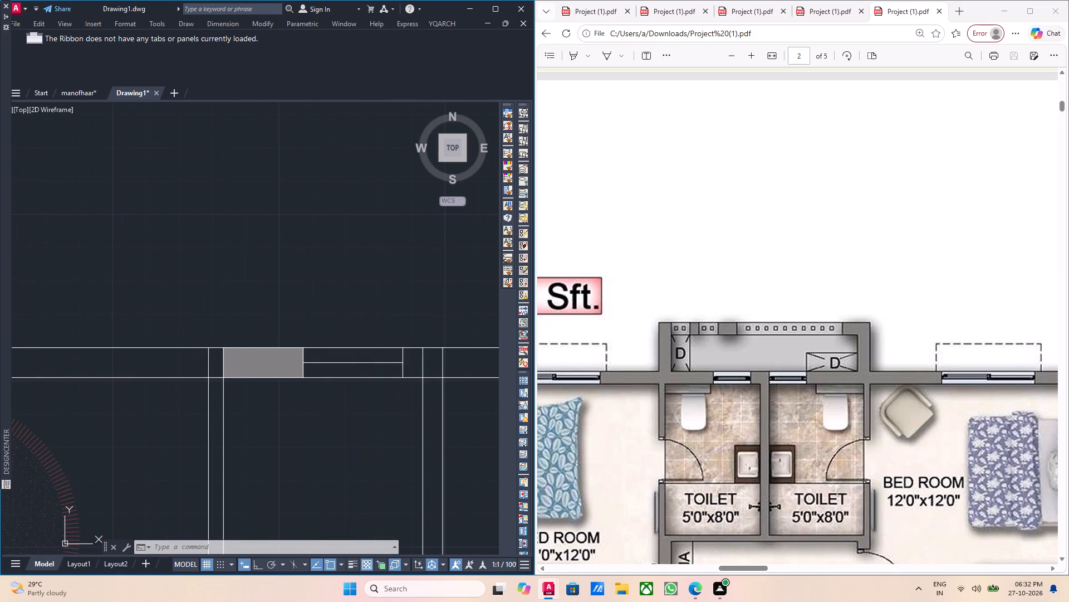
middle_click(307, 360)
scroll(256, 355, up, 2)
middle_drag(179, 348, 200, 349)
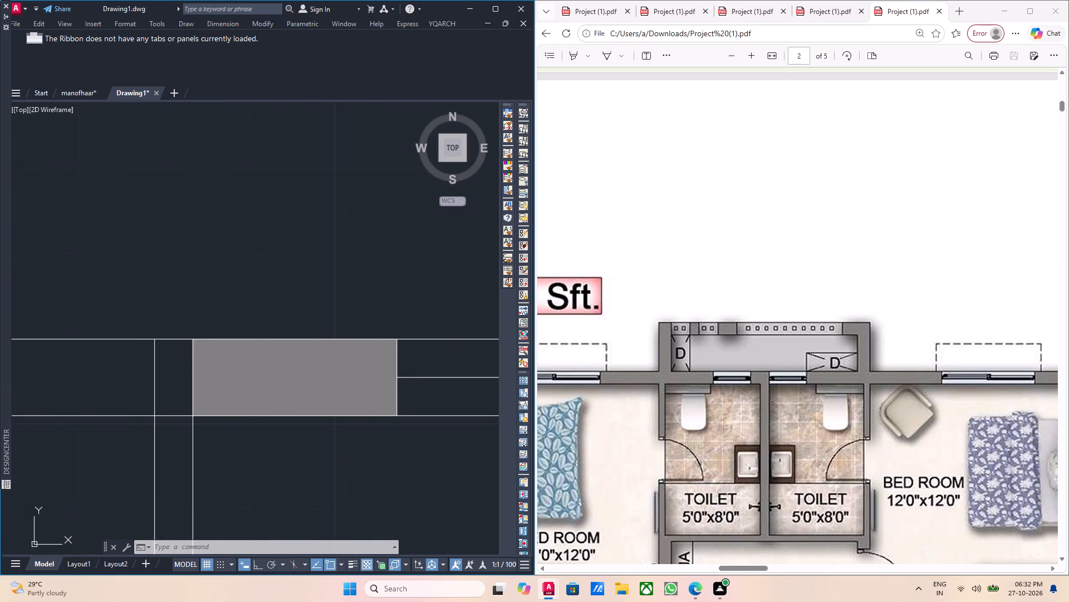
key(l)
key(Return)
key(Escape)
Look over the wall grid around the bedroom, wardrobe and toilets.
scroll(195, 399, down, 2)
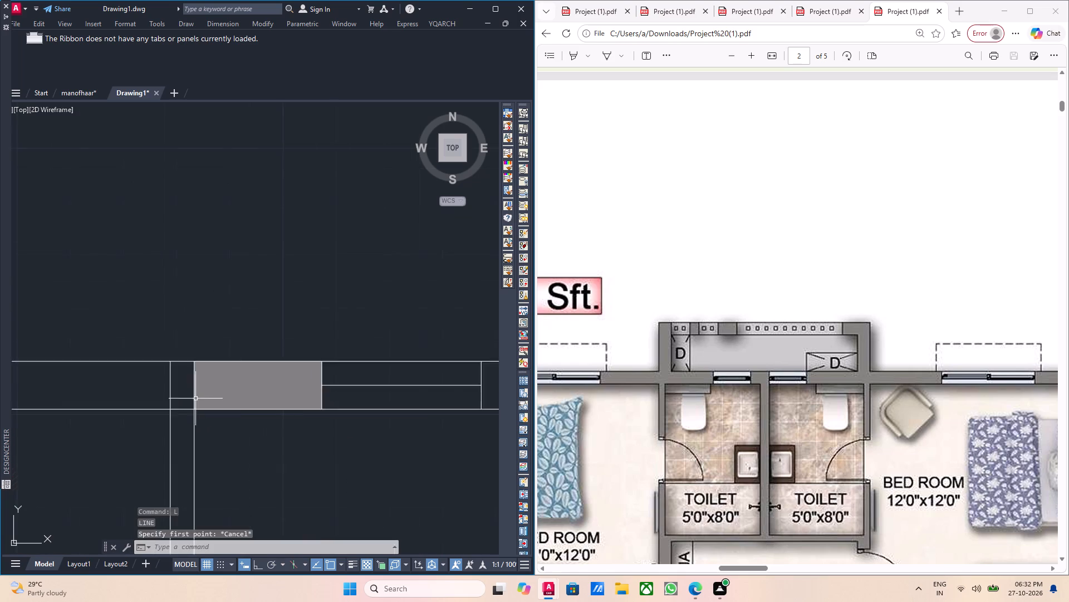
scroll(195, 399, down, 1)
middle_drag(267, 408, 218, 394)
middle_drag(269, 385, 236, 329)
scroll(266, 335, down, 2)
middle_drag(239, 361, 281, 356)
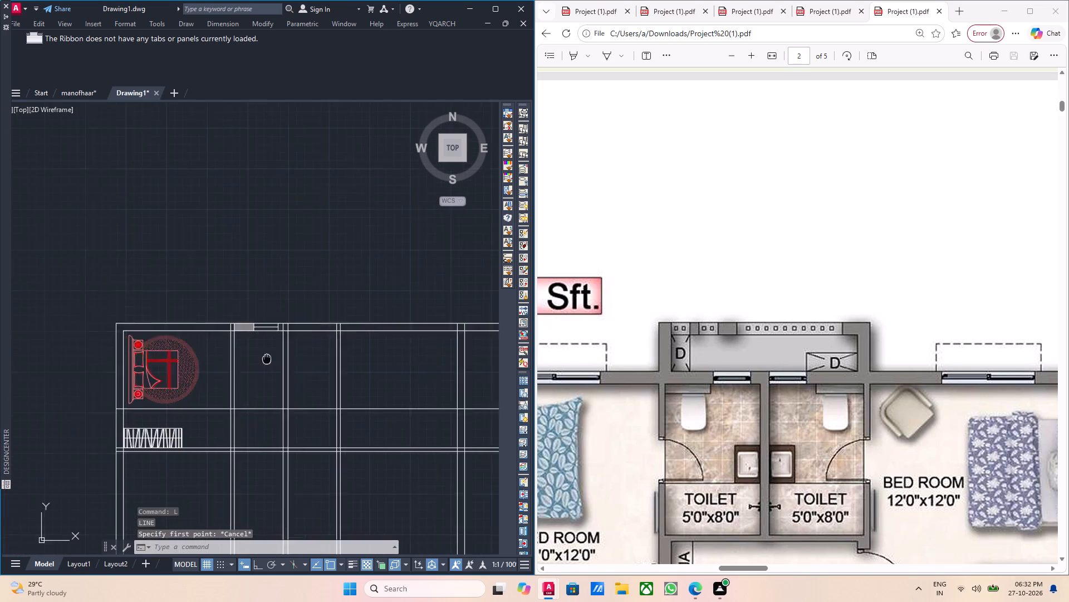
middle_drag(281, 356, 381, 329)
middle_drag(321, 400, 337, 349)
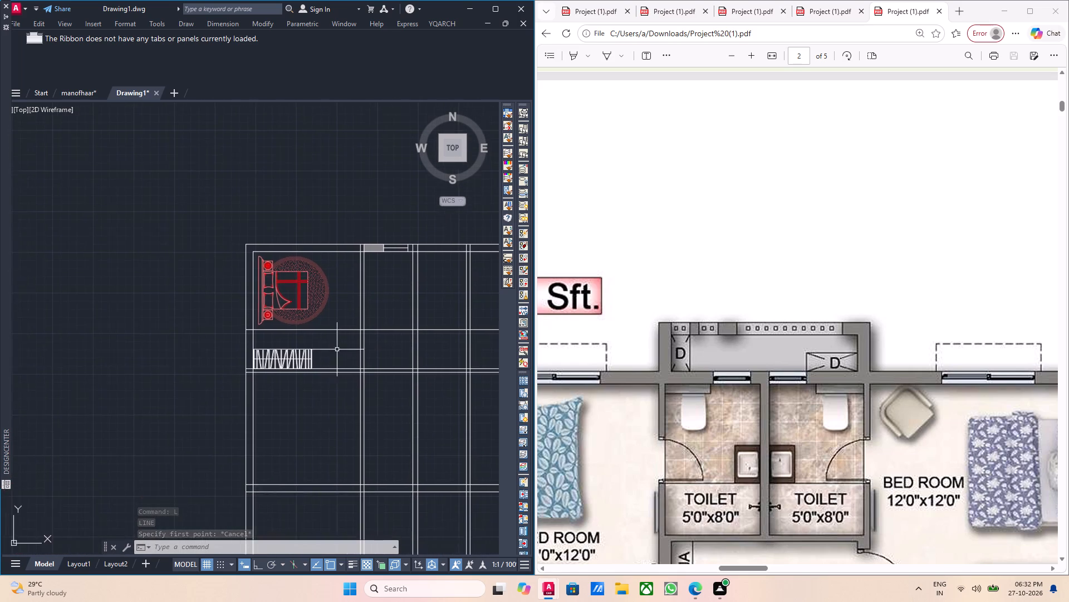
middle_drag(288, 354, 301, 336)
scroll(288, 354, up, 4)
scroll(304, 336, down, 4)
middle_drag(291, 341, 264, 317)
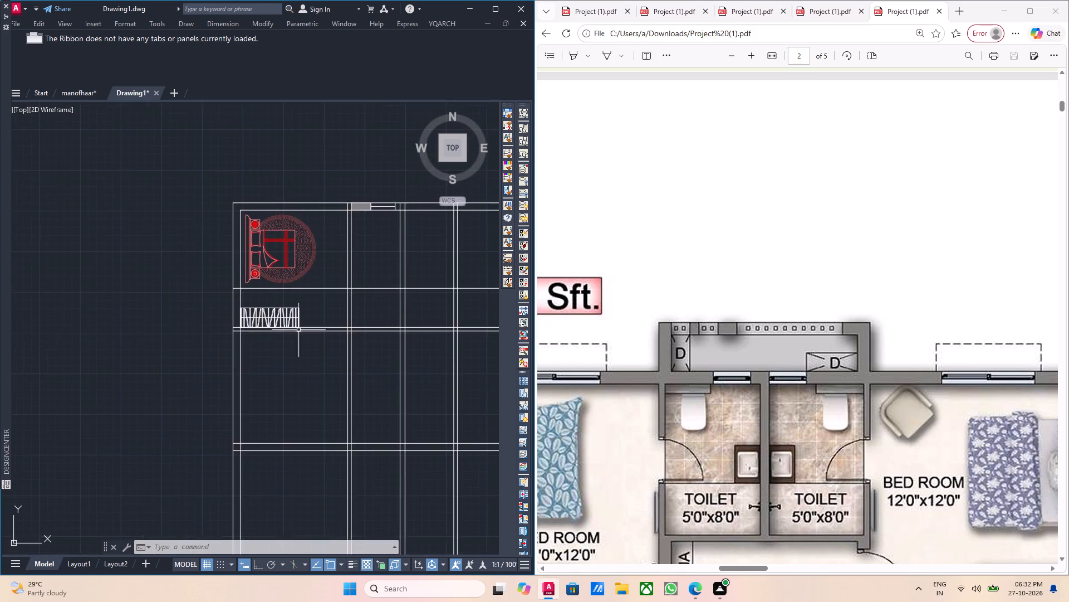
middle_drag(299, 334, 208, 293)
middle_drag(225, 295, 217, 263)
scroll(255, 310, down, 5)
middle_drag(318, 335, 192, 281)
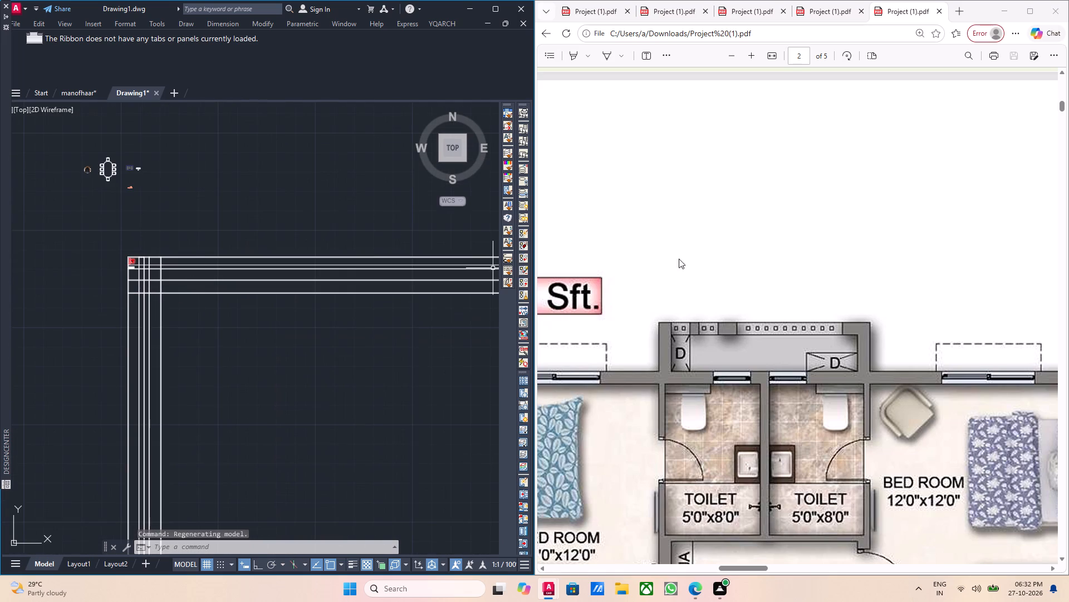
click(448, 346)
key(Escape)
scroll(339, 331, down, 3)
middle_drag(283, 323, 315, 351)
scroll(313, 339, up, 8)
middle_drag(424, 342, 253, 342)
middle_drag(344, 331, 259, 274)
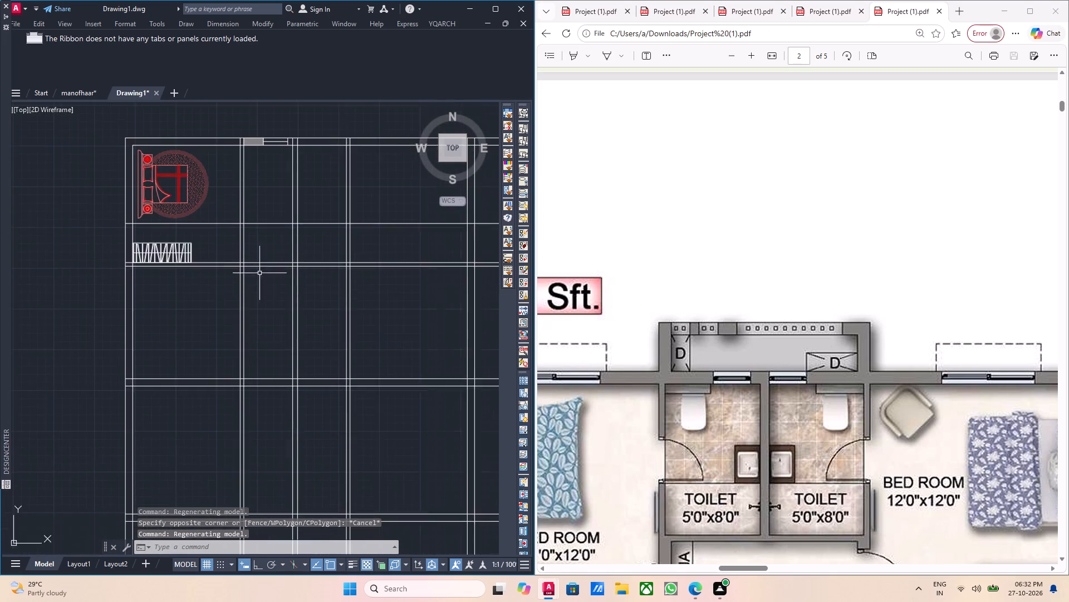
middle_drag(283, 289, 254, 377)
middle_drag(245, 296, 236, 299)
middle_drag(266, 306, 231, 261)
scroll(235, 256, up, 1)
middle_drag(234, 256, 224, 235)
scroll(223, 230, down, 1)
middle_drag(223, 230, 255, 365)
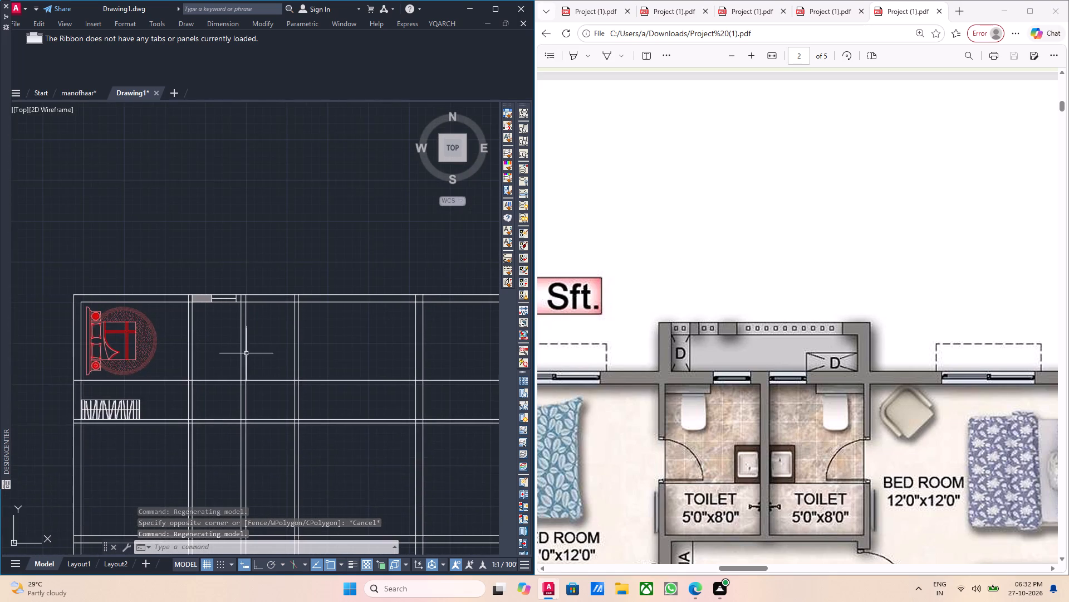
middle_drag(236, 354, 202, 307)
middle_drag(197, 296, 112, 190)
middle_drag(181, 259, 174, 302)
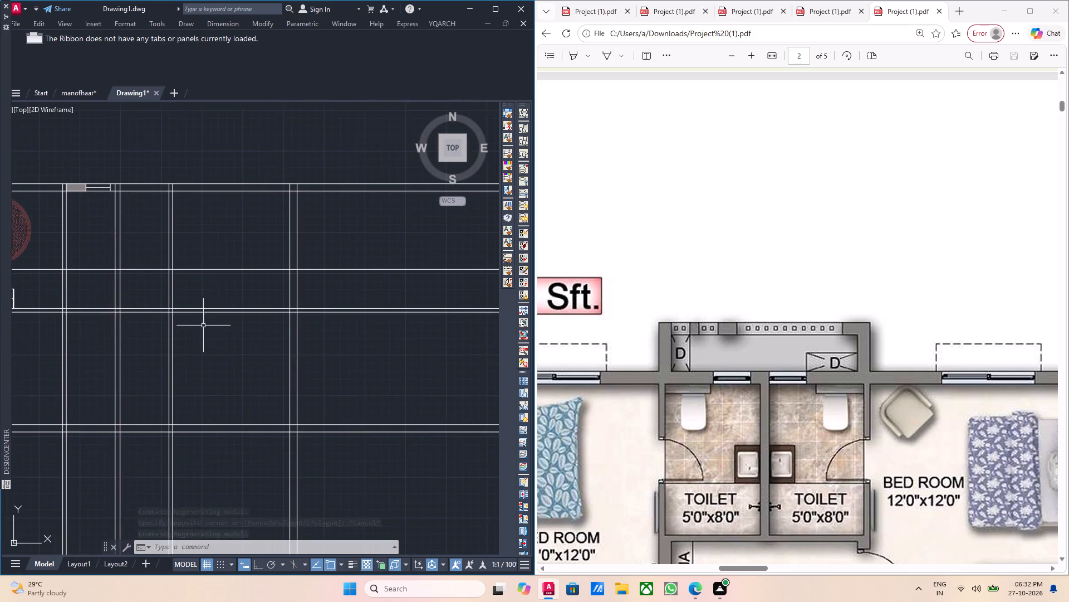
scroll(216, 324, down, 2)
middle_drag(237, 326, 231, 326)
middle_click(226, 314)
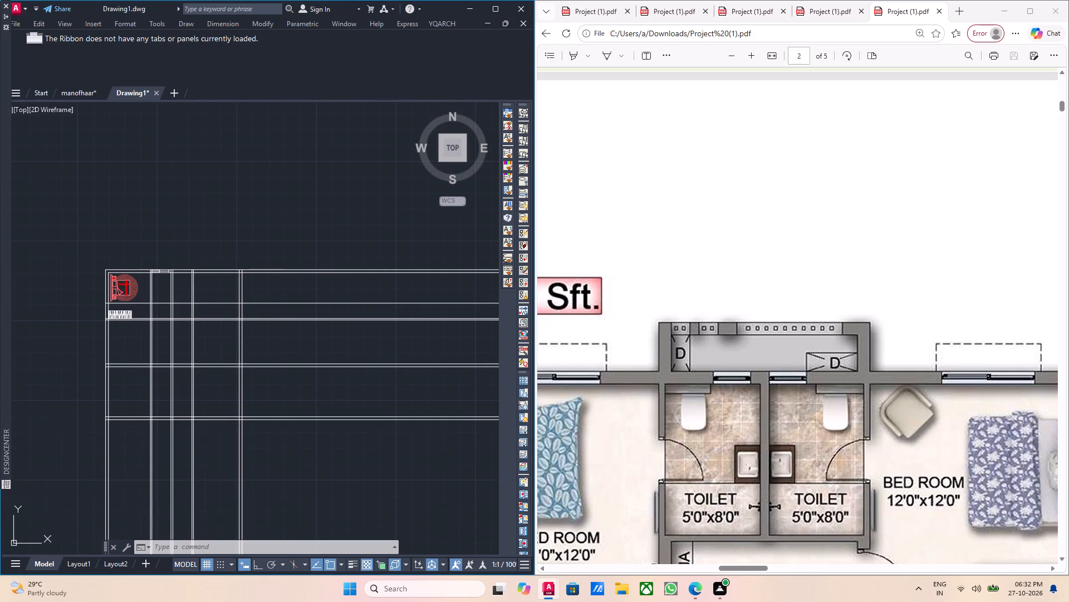
middle_click(169, 299)
scroll(141, 294, up, 3)
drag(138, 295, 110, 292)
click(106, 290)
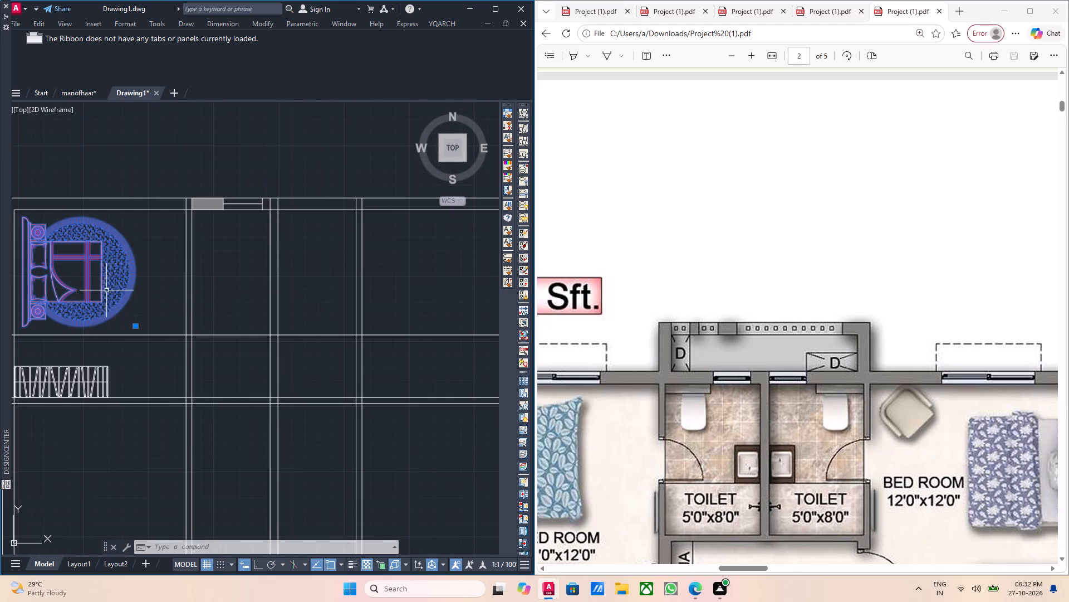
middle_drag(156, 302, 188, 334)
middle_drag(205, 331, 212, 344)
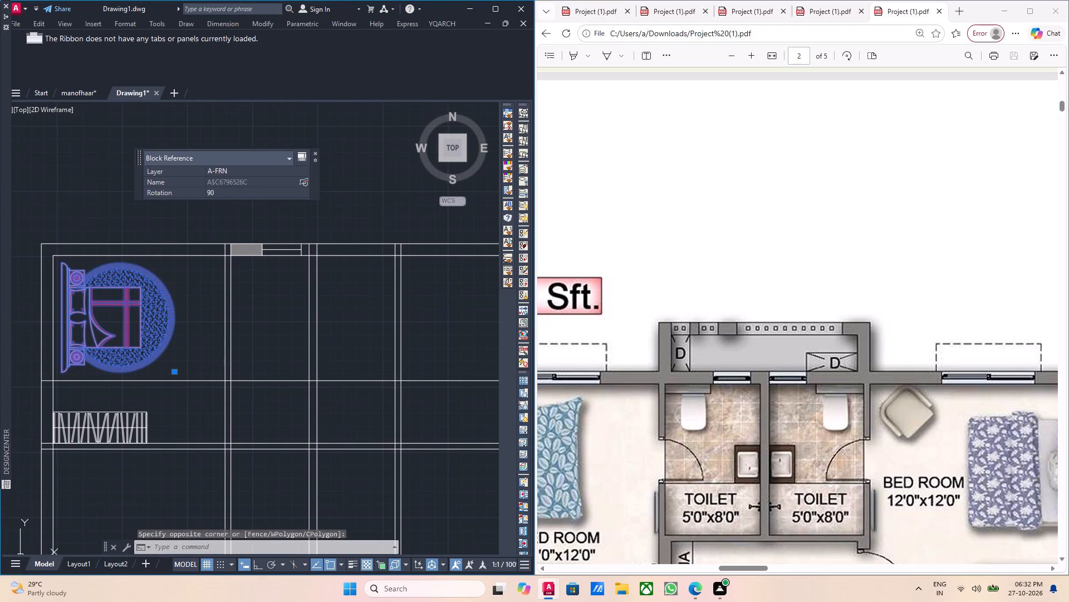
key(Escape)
Draw a line about 35'-9" long on the top wall's outer face, from the northwest corner to the east bedroom's far wall.
middle_drag(187, 334, 195, 346)
key(l)
key(Return)
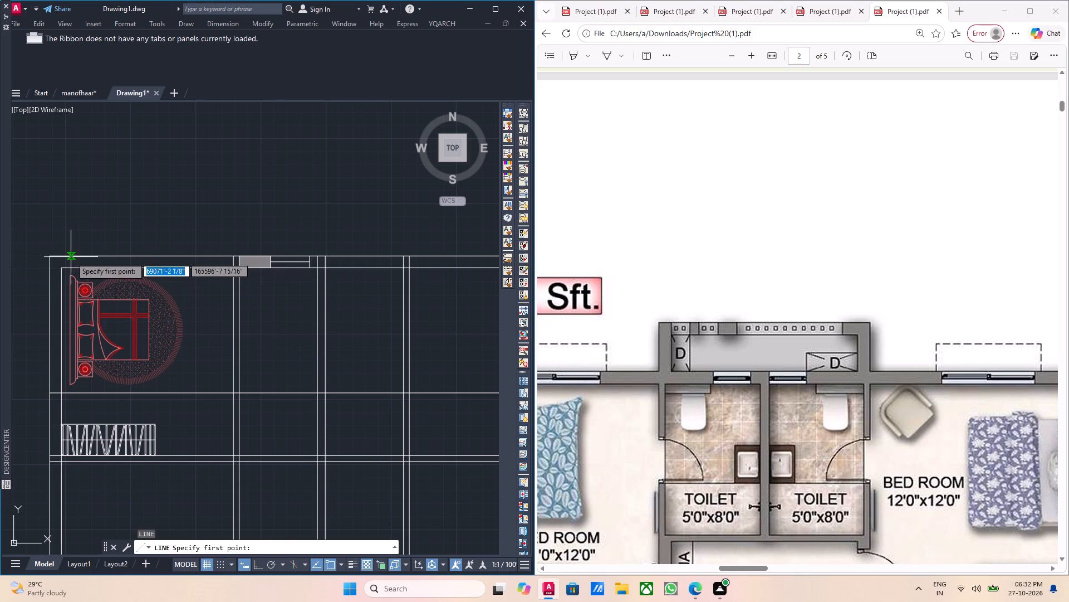
click(50, 256)
middle_drag(202, 235, 14, 259)
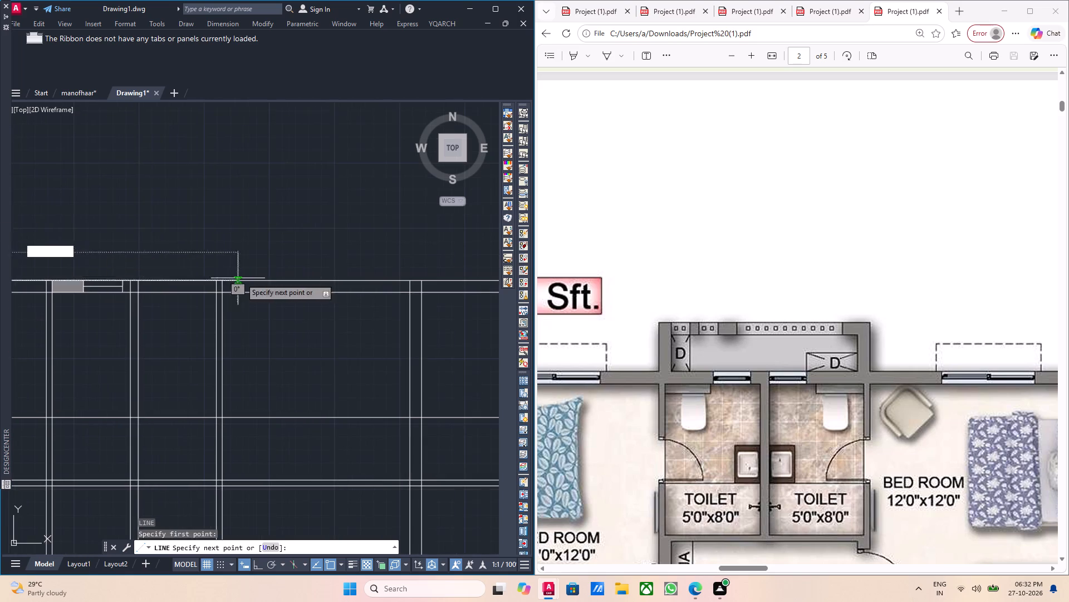
scroll(296, 274, up, 1)
scroll(296, 274, down, 3)
scroll(352, 278, up, 3)
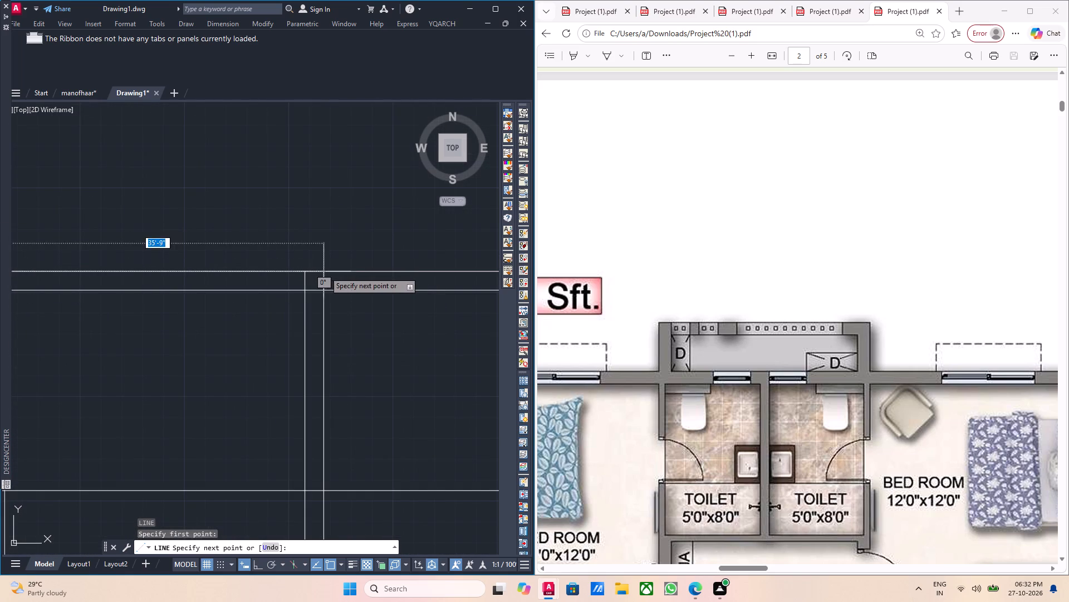
click(325, 271)
click(317, 187)
key(Escape)
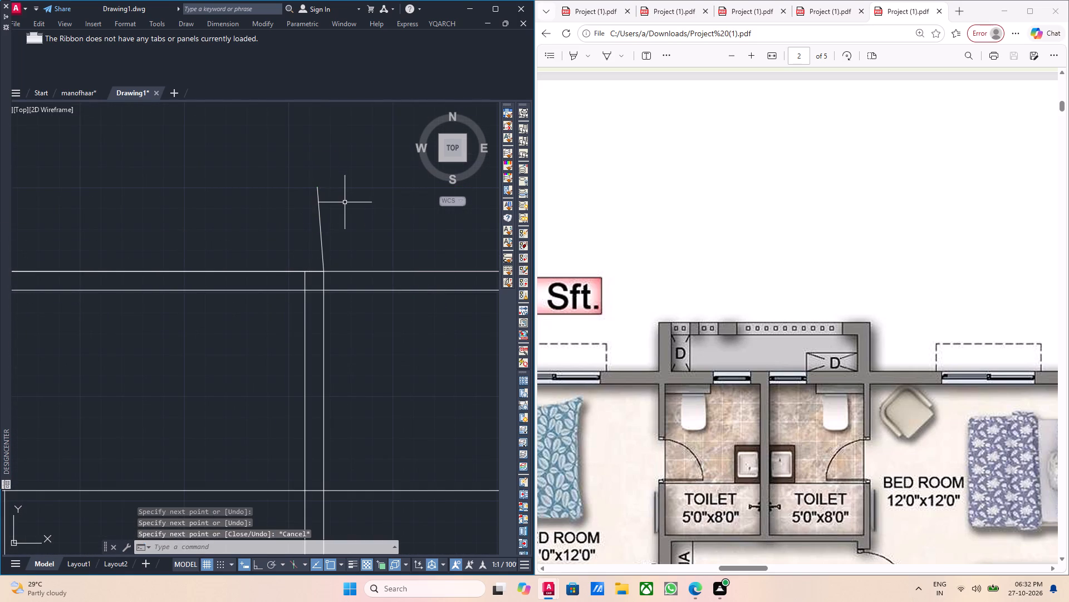
Mirror the bed block across a vertical axis at the top wall line's midpoint into the east bedroom, keeping the original.
scroll(194, 266, down, 1)
middle_drag(221, 266, 434, 266)
scroll(335, 254, down, 1)
middle_click(307, 261)
scroll(91, 333, up, 2)
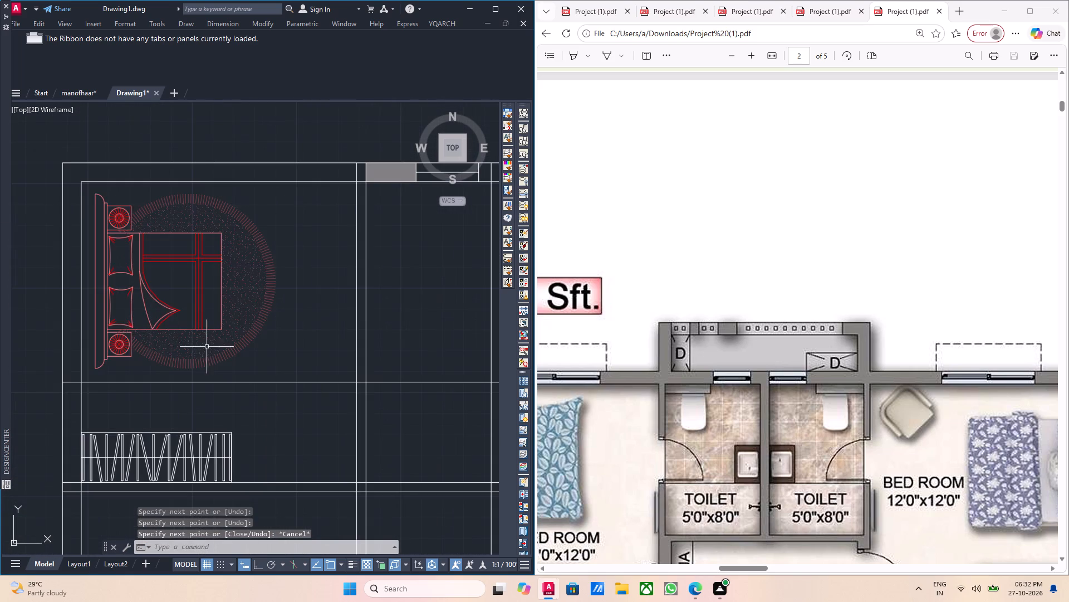
click(207, 347)
text(mi)
key(Return)
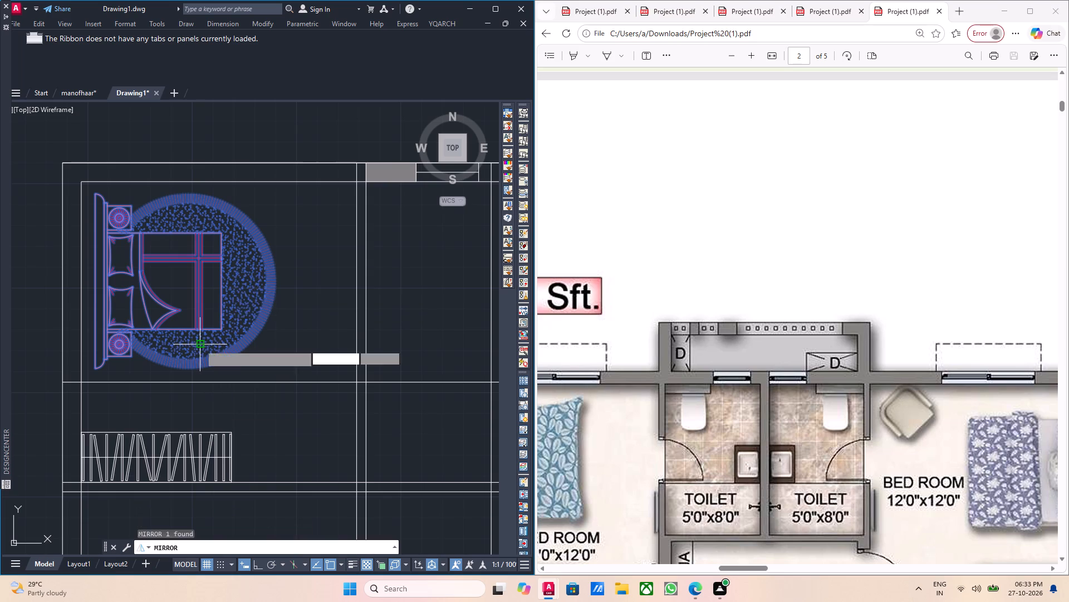
scroll(307, 229, down, 2)
middle_drag(392, 255, 228, 281)
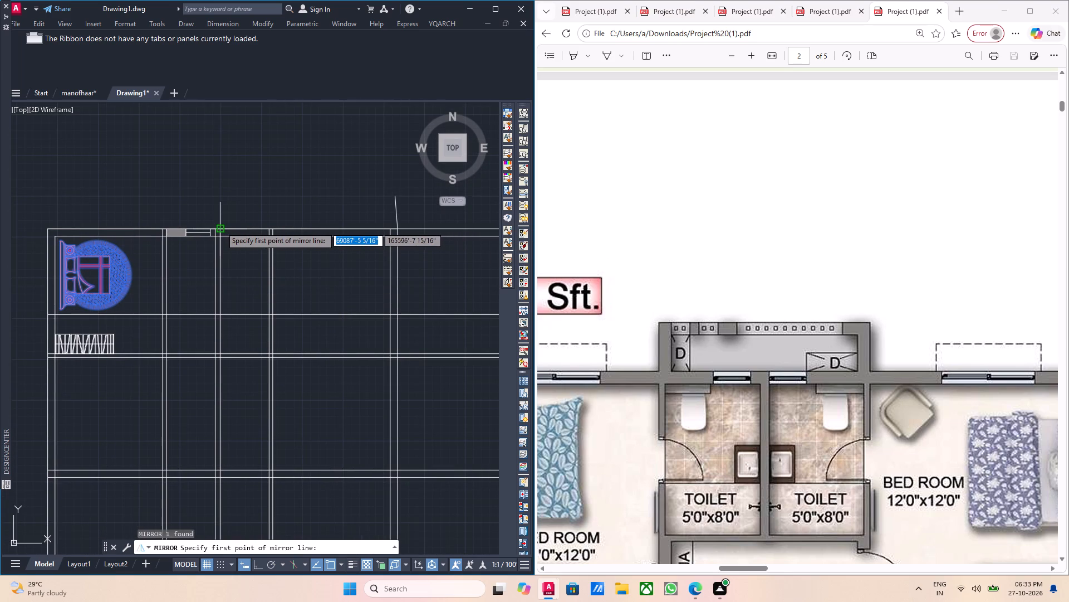
click(225, 226)
click(228, 186)
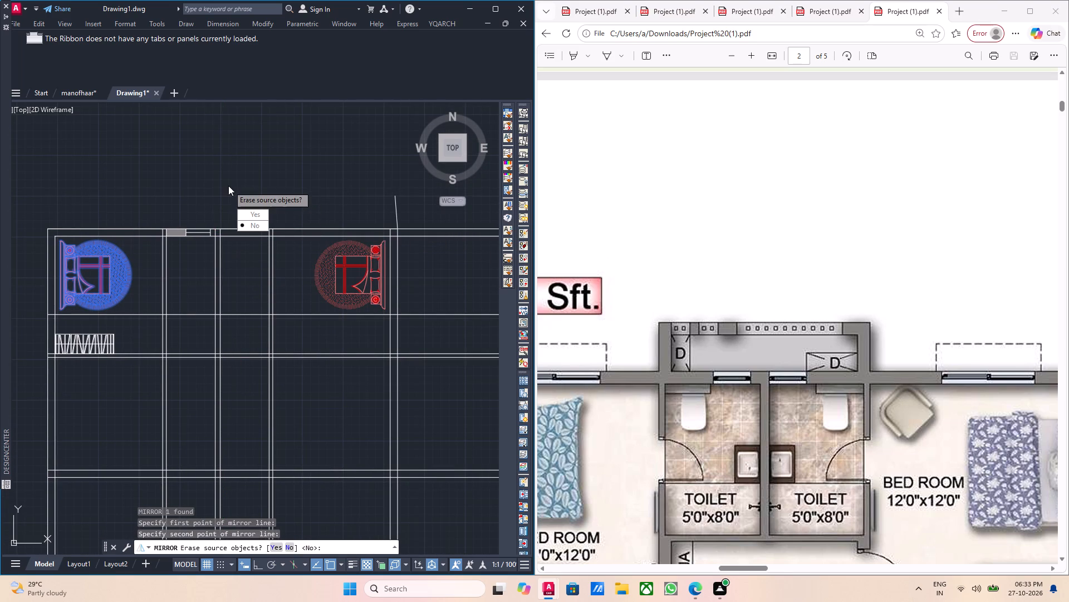
drag(252, 224, 228, 186)
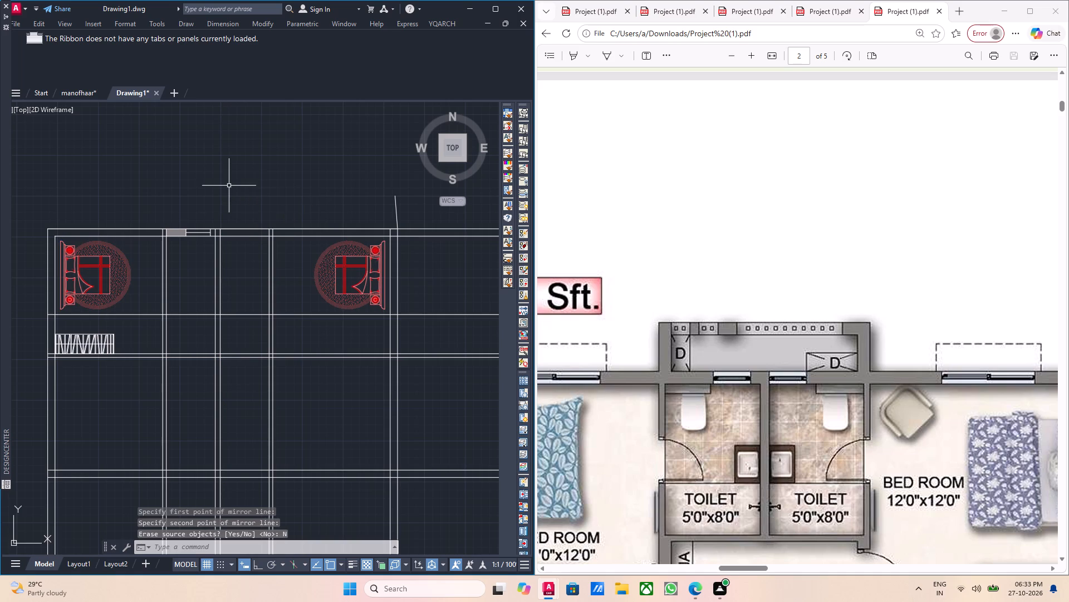
key(Escape)
Move the round armchair from the loose furniture blocks to the empty area just above the east bedroom.
middle_click(269, 260)
middle_drag(284, 289, 256, 263)
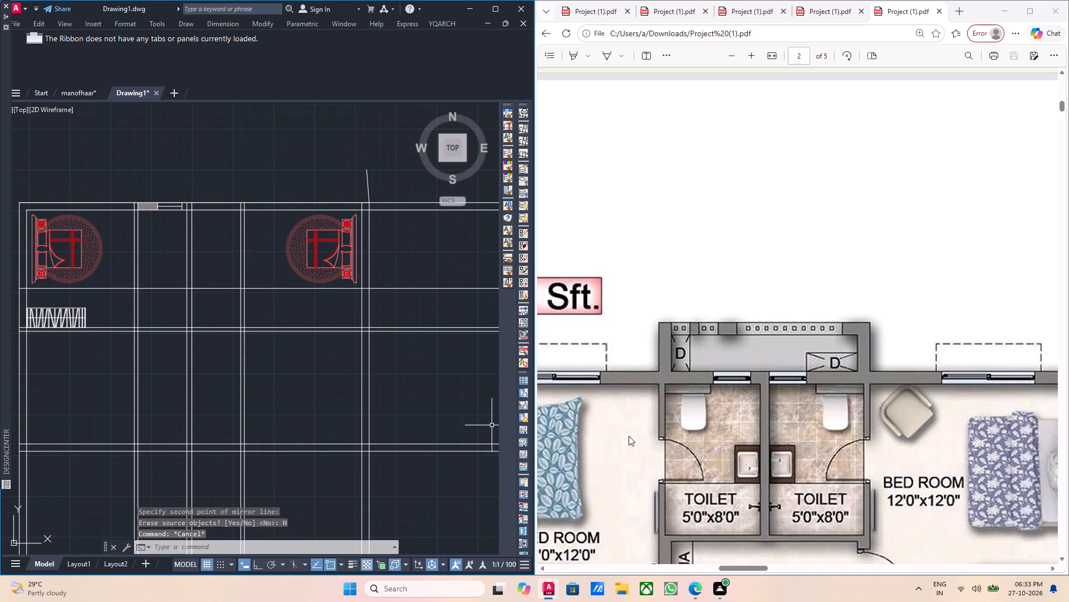
middle_drag(470, 392, 492, 385)
scroll(332, 361, down, 4)
middle_click(262, 255)
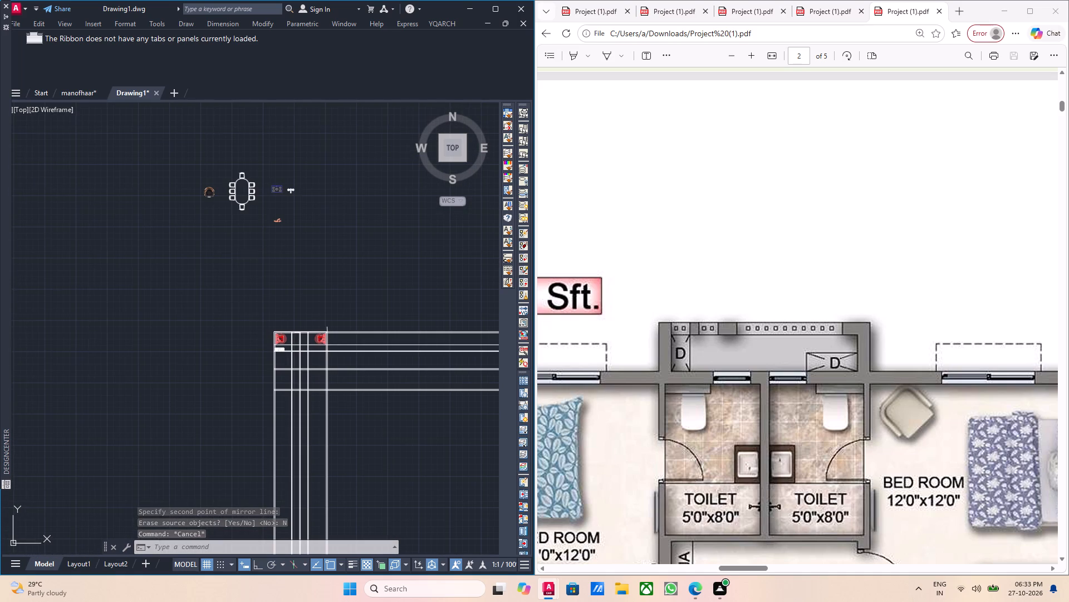
scroll(203, 206, up, 4)
middle_drag(301, 181, 297, 241)
drag(280, 226, 257, 212)
click(195, 172)
middle_drag(242, 281, 193, 276)
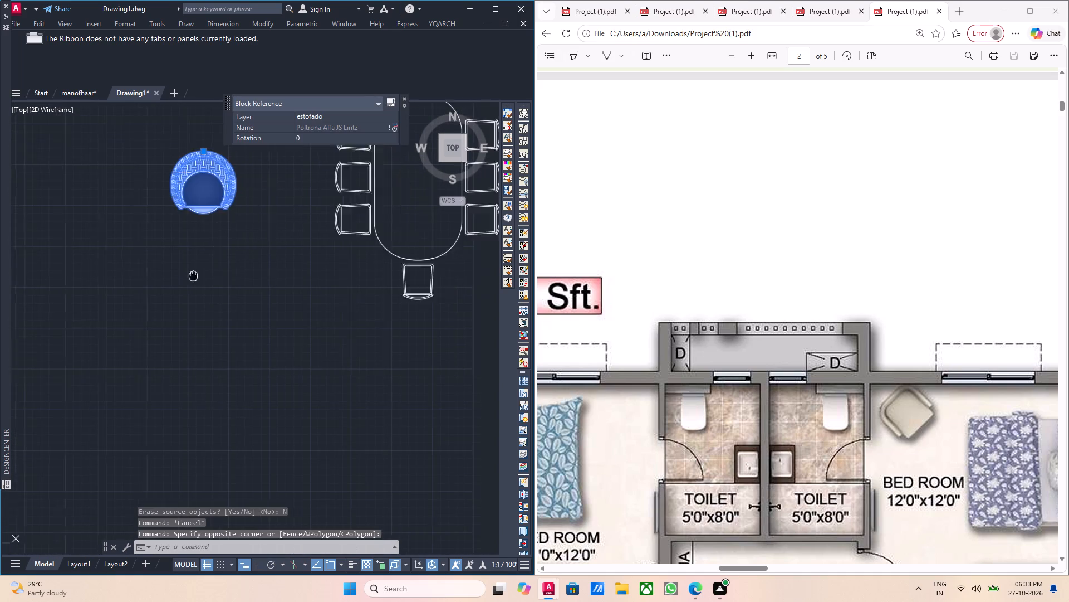
middle_drag(193, 276, 122, 247)
key(m)
key(Return)
drag(117, 158, 124, 164)
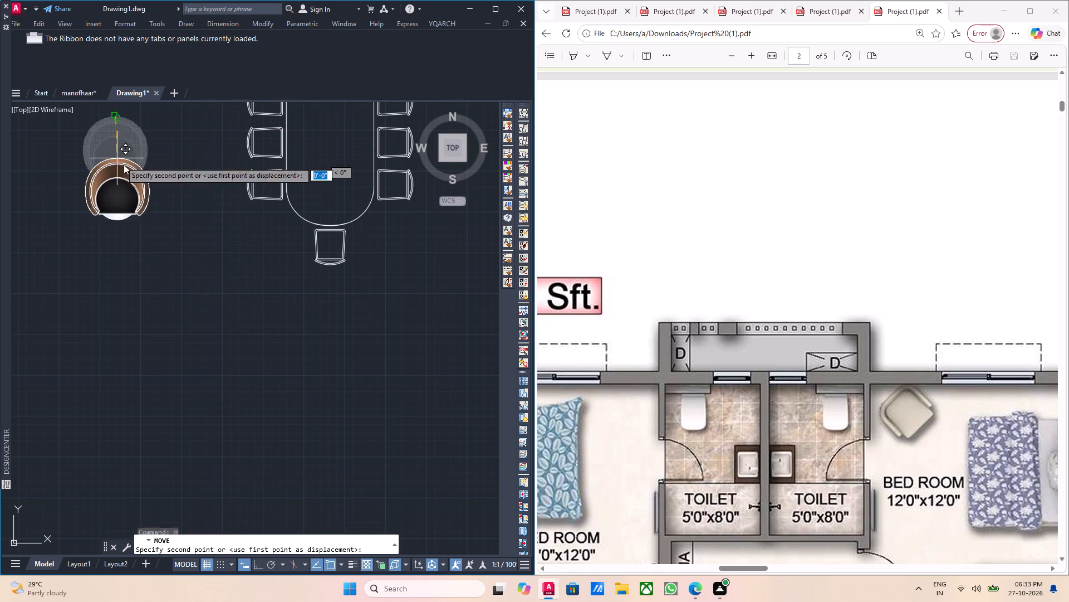
drag(124, 164, 129, 169)
scroll(267, 317, down, 3)
middle_drag(360, 394, 253, 221)
scroll(290, 341, up, 5)
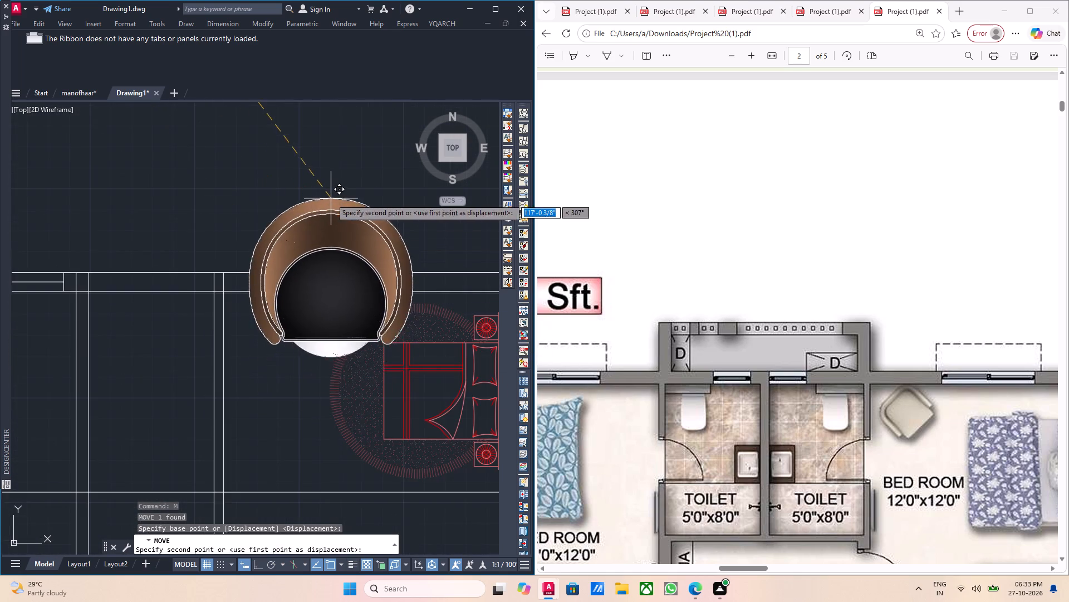
scroll(330, 198, down, 3)
middle_drag(322, 217, 301, 302)
click(311, 228)
key(Escape)
Scale the armchair down slightly by eye above the east bedroom.
middle_drag(336, 255, 340, 272)
drag(340, 272, 331, 269)
click(305, 261)
middle_drag(409, 276, 372, 263)
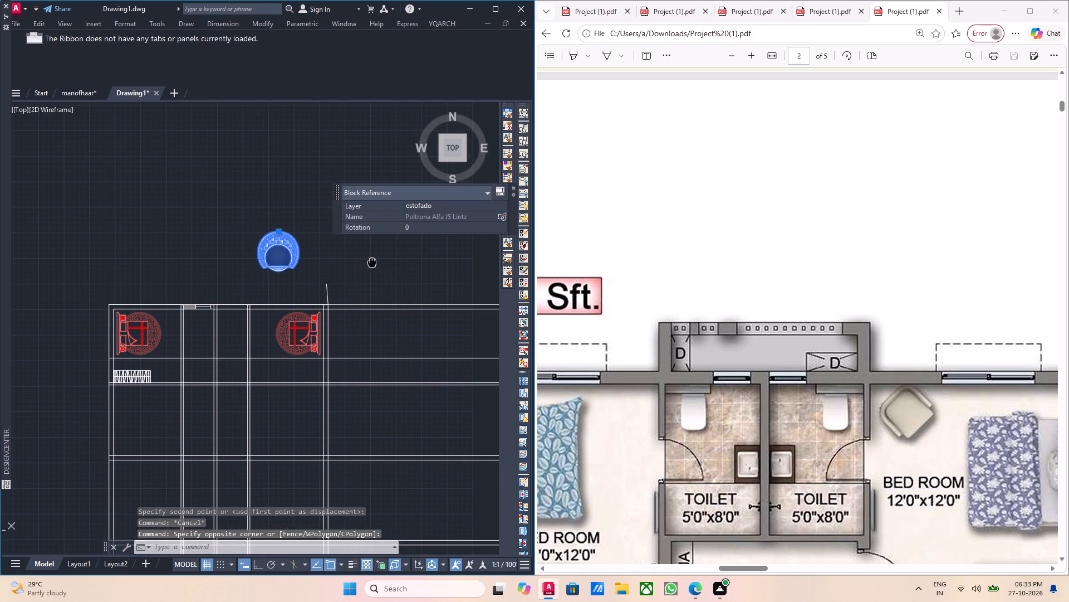
text(sc)
key(Return)
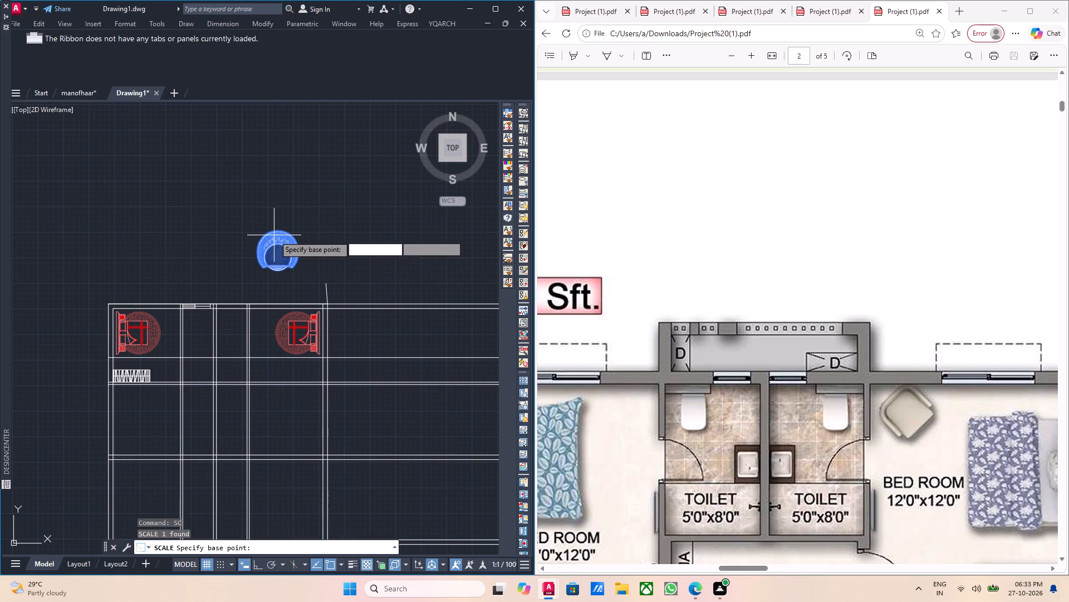
click(325, 260)
click(339, 252)
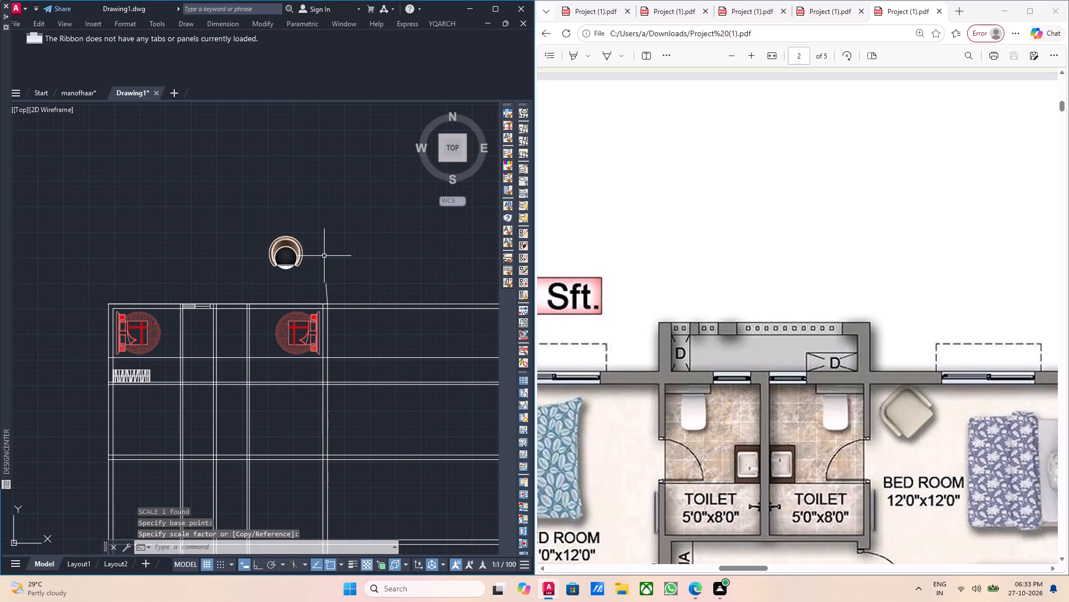
key(Escape)
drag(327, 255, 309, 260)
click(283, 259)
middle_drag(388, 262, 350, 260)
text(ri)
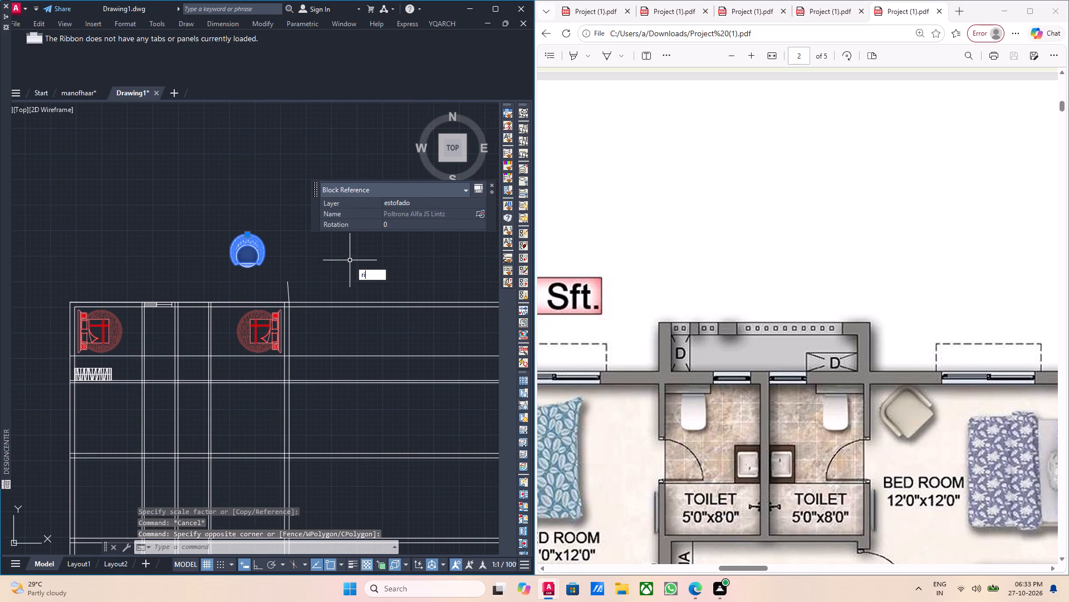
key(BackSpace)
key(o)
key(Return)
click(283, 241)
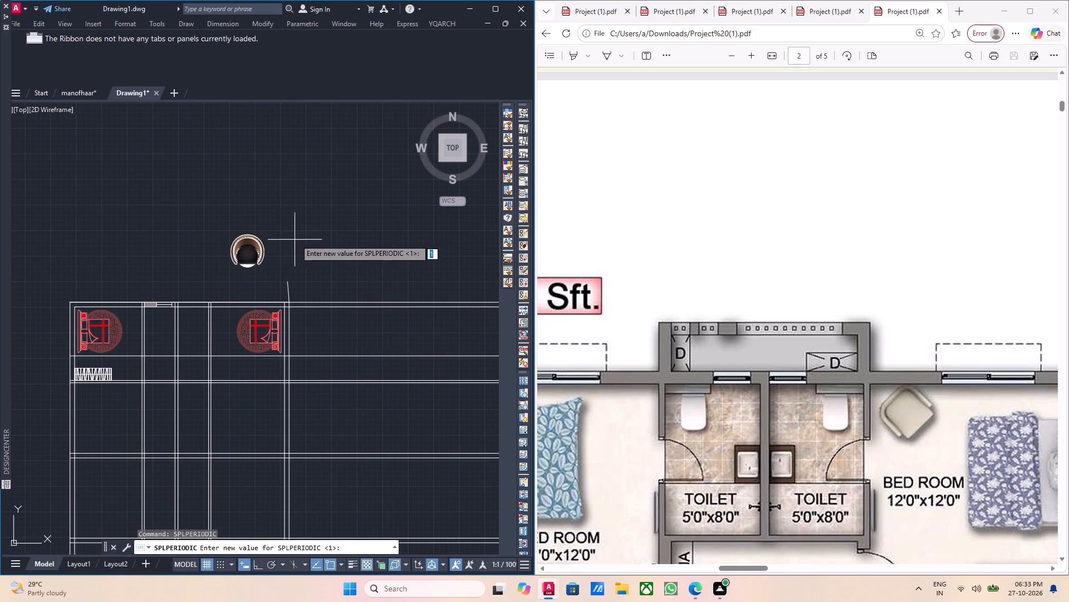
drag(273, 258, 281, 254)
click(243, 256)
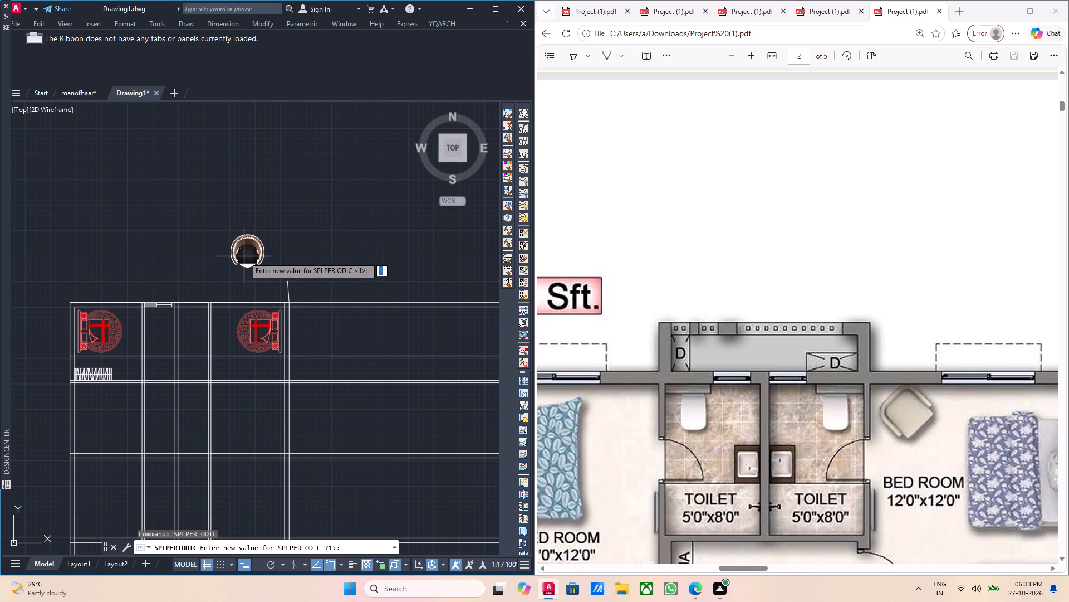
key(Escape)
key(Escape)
Rotate the armchair by about 46° so that its open side faces southeast.
middle_drag(277, 259, 314, 280)
scroll(310, 281, up, 3)
drag(301, 289, 266, 276)
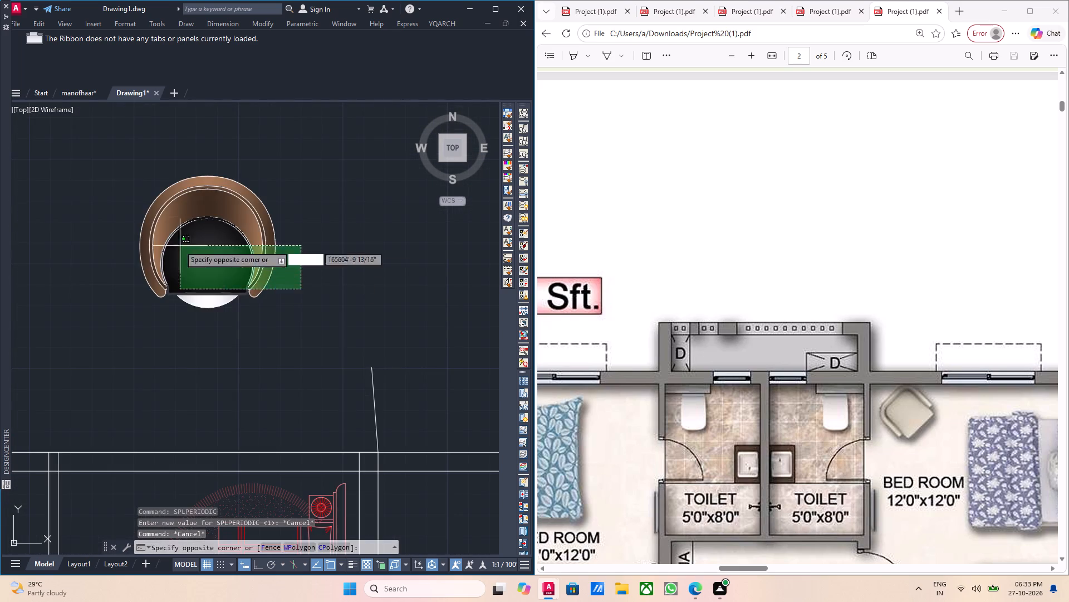
click(179, 245)
middle_drag(339, 297, 267, 292)
text(ro)
key(Return)
drag(212, 264, 228, 260)
click(249, 225)
middle_drag(234, 300, 262, 242)
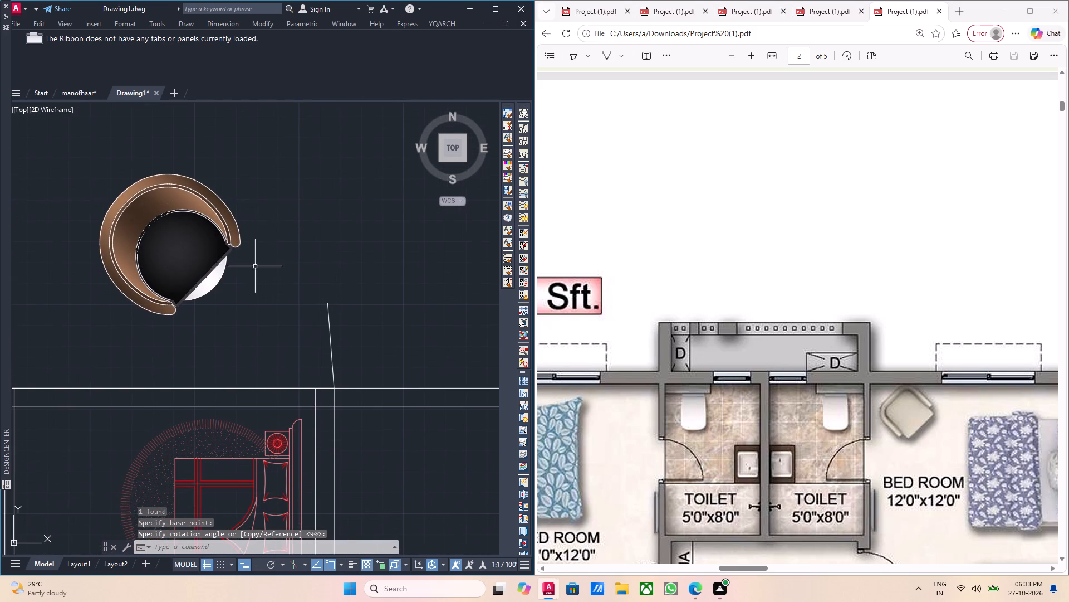
Move the rotated armchair into the northwest corner of the east bedroom, beside the mirrored bed.
drag(244, 292, 198, 271)
click(169, 261)
middle_drag(281, 304, 198, 253)
key(m)
key(Return)
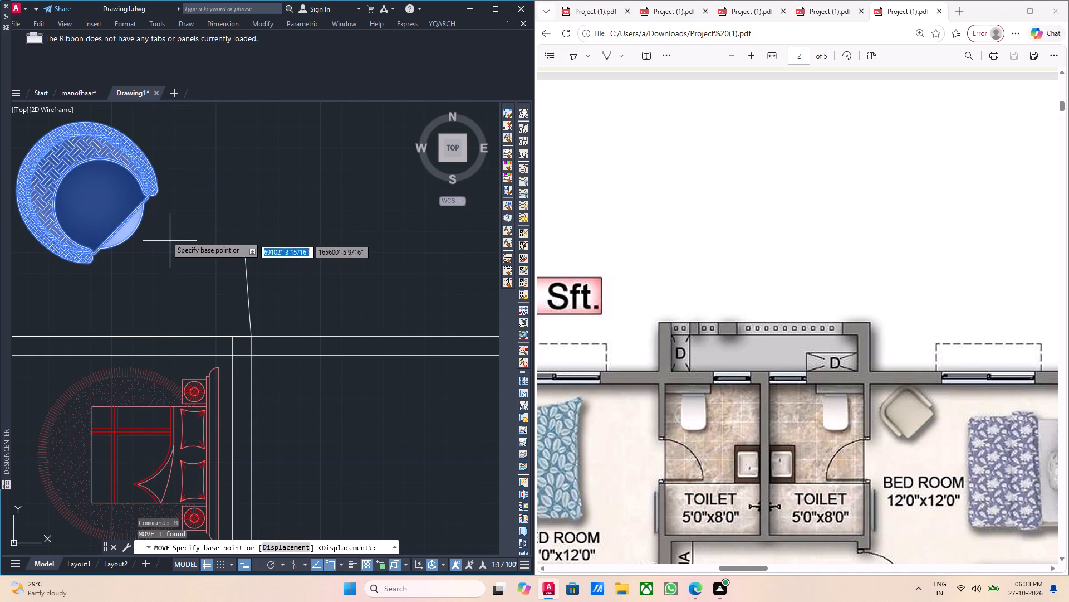
drag(158, 224, 173, 231)
middle_drag(355, 360, 297, 219)
scroll(332, 291, down, 2)
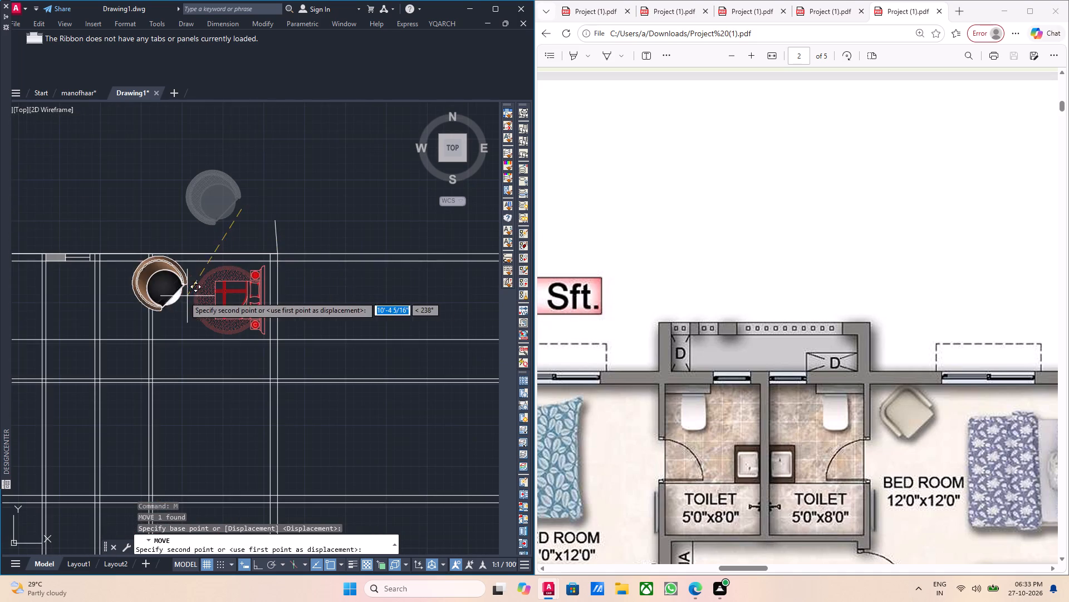
scroll(200, 295, up, 3)
middle_drag(203, 301, 408, 347)
click(376, 331)
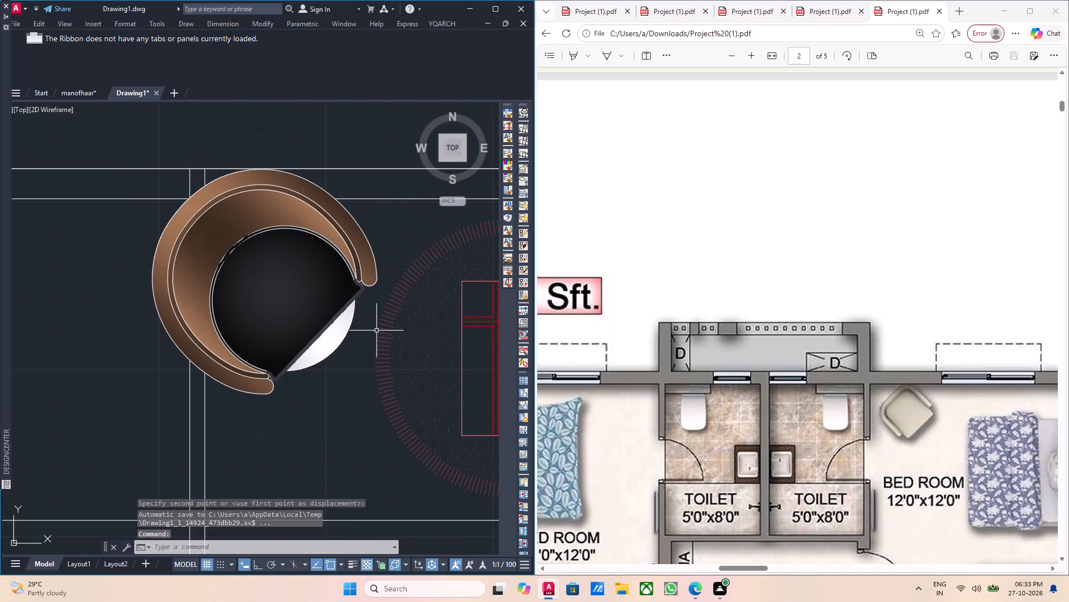
key(Escape)
Scale the armchair down further by eye from a base point on its upper-left back edge.
drag(352, 401, 320, 390)
click(286, 348)
middle_drag(301, 371, 262, 361)
text(scl)
key(BackSpace)
key(Return)
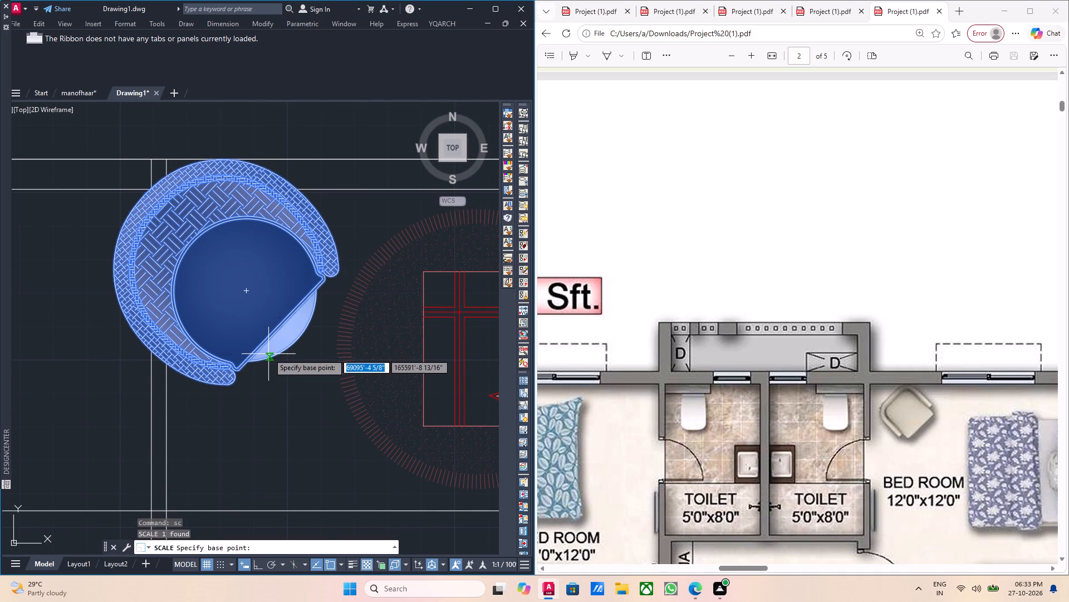
drag(253, 314, 259, 314)
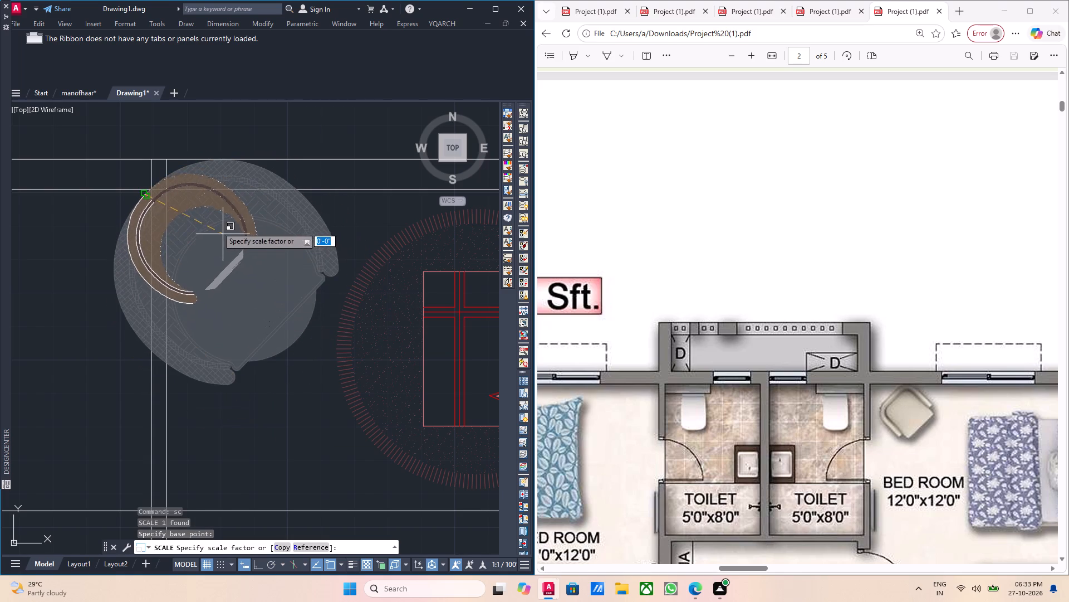
click(218, 227)
middle_drag(262, 271, 285, 300)
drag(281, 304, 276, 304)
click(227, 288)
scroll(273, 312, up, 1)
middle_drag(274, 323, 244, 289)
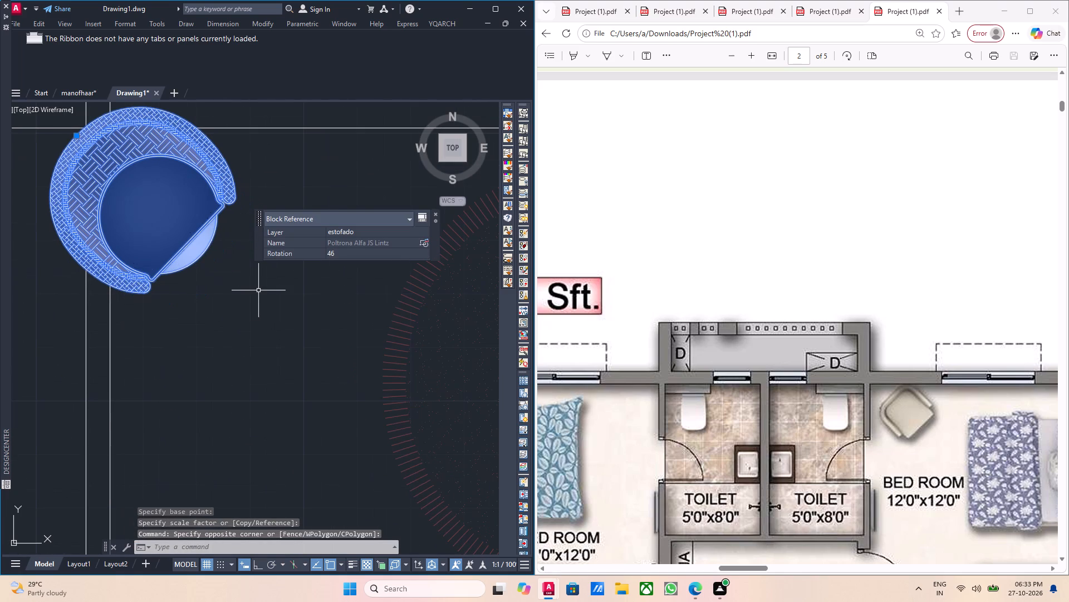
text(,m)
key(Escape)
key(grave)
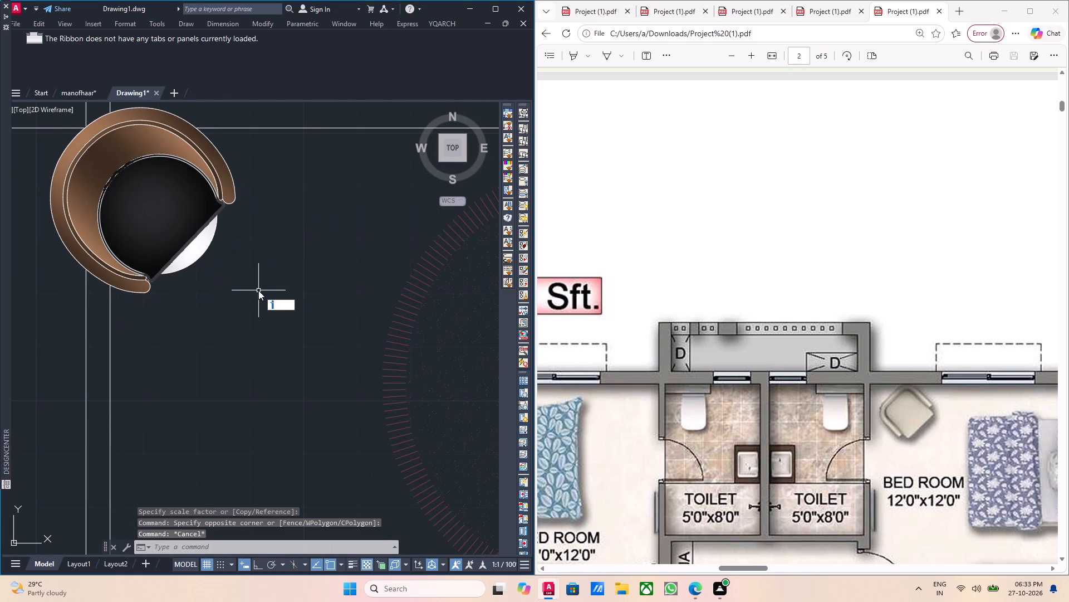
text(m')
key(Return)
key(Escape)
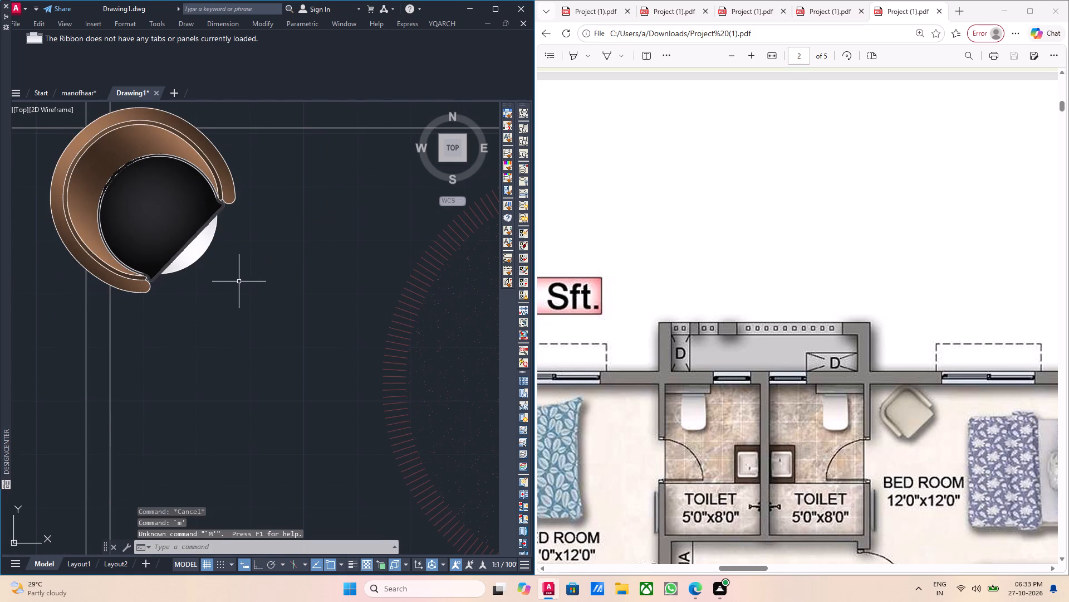
Move the armchair off the corner walls into the east bedroom, between the west wall and the mirrored bed.
key(m)
key(Return)
drag(204, 250, 226, 261)
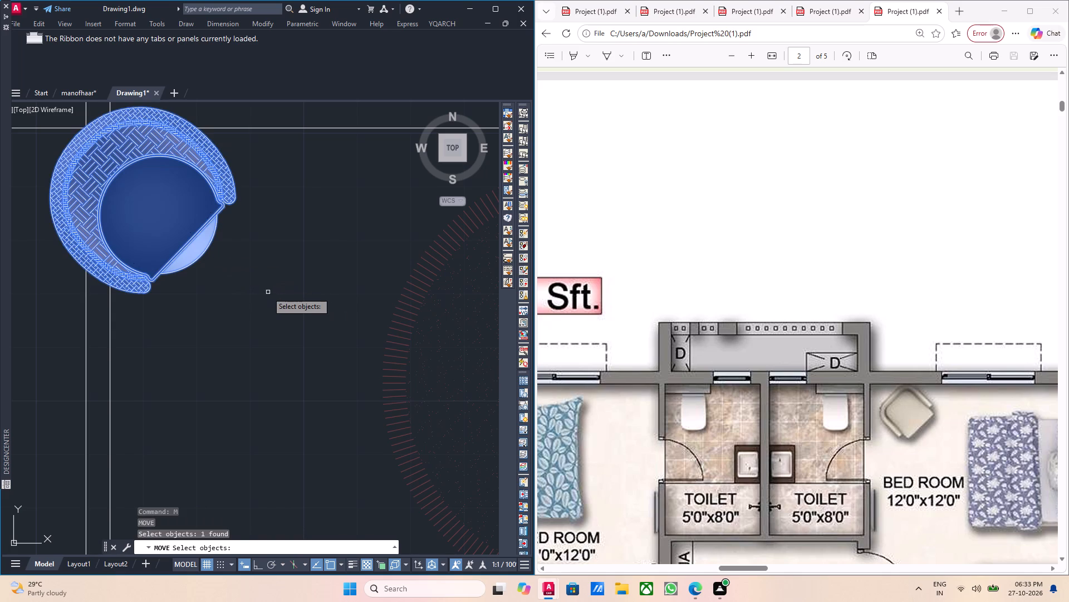
key(Return)
drag(223, 266, 238, 273)
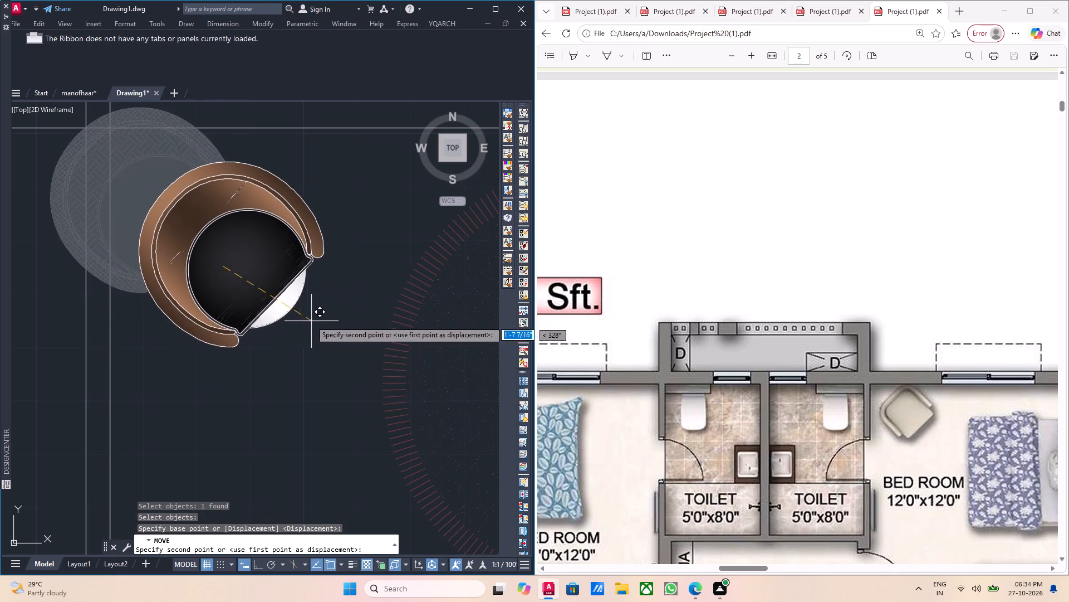
click(306, 317)
scroll(312, 315, down, 4)
key(Escape)
Check the armchair's size and position relative to the east bedroom's corner walls and mirrored bed.
middle_click(310, 326)
scroll(311, 325, down, 1)
middle_click(313, 326)
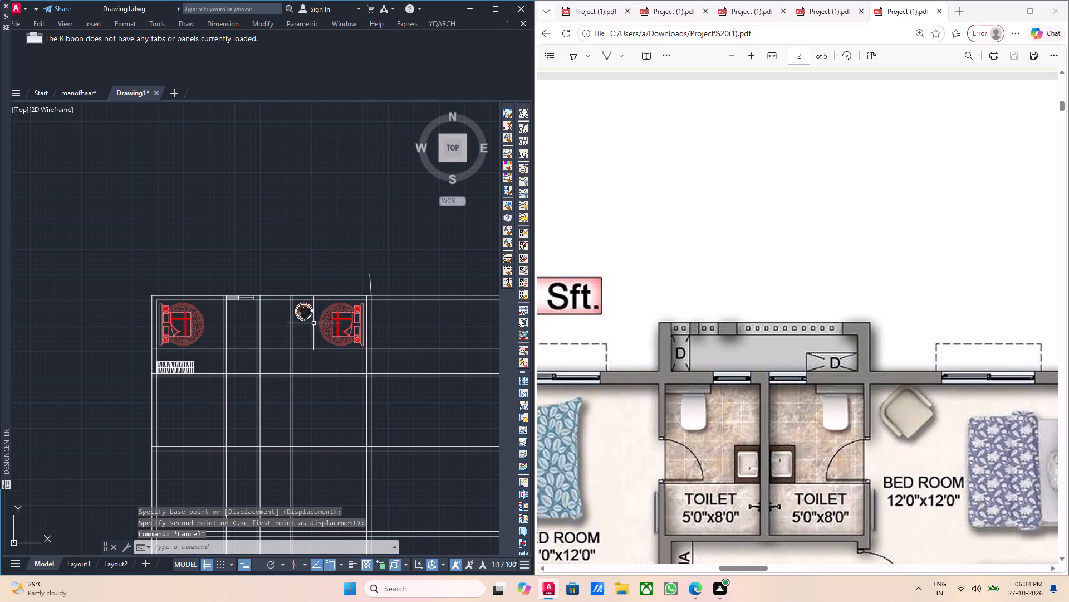
middle_click(316, 323)
middle_drag(310, 324, 327, 336)
scroll(318, 331, up, 5)
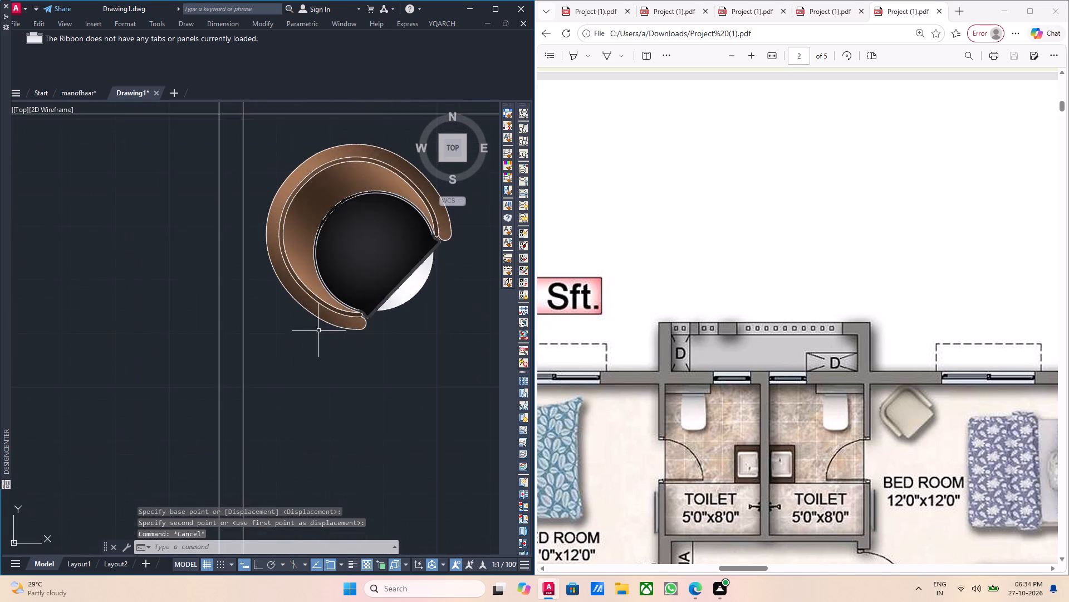
scroll(318, 331, up, 1)
scroll(318, 331, down, 3)
middle_drag(321, 340, 320, 284)
scroll(320, 284, down, 2)
middle_drag(318, 284, 336, 310)
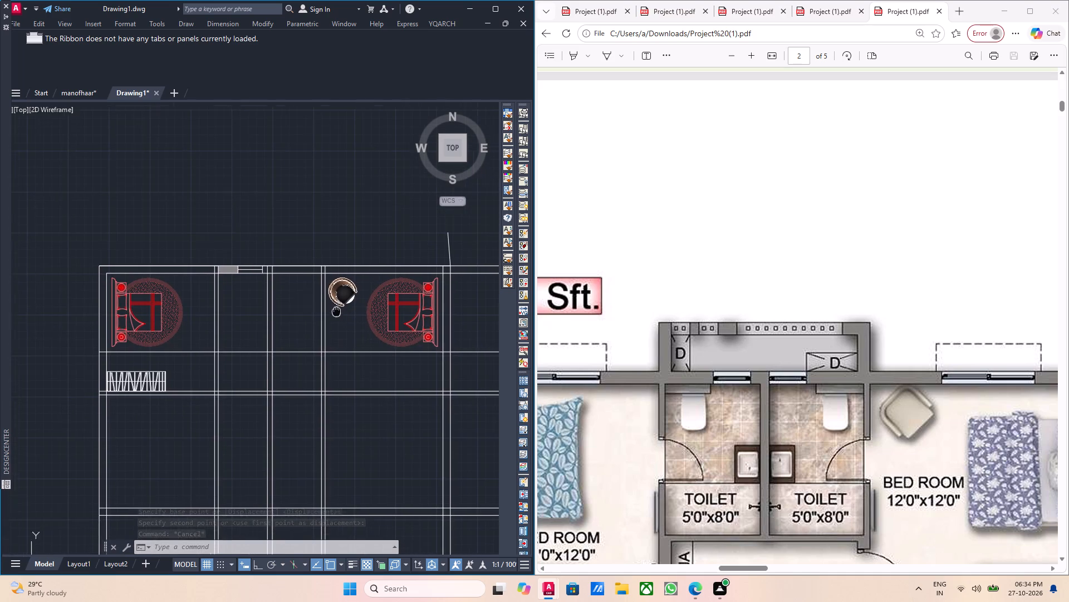
Move the dining table block with its chairs down to just above the floor plan's north wall.
middle_click(295, 308)
middle_drag(282, 323, 429, 312)
middle_drag(283, 304, 307, 324)
scroll(301, 324, down, 4)
middle_drag(317, 233, 317, 297)
scroll(258, 220, up, 4)
middle_drag(372, 320, 303, 334)
drag(357, 327, 286, 285)
click(241, 241)
middle_drag(286, 356, 257, 354)
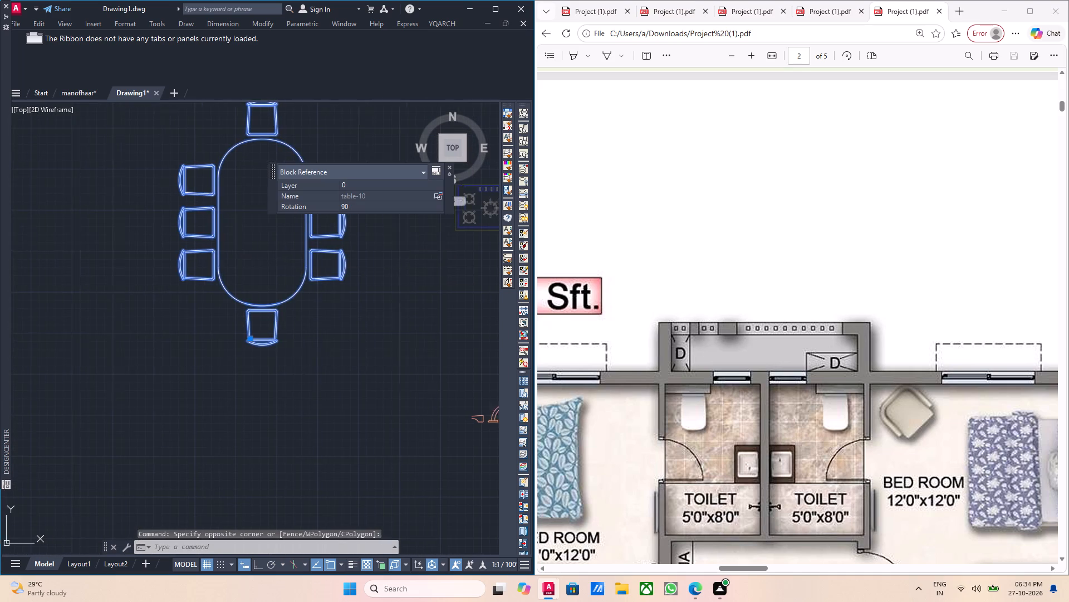
middle_drag(257, 354, 233, 343)
key(m)
key(Return)
drag(267, 293, 290, 321)
scroll(347, 428, down, 4)
middle_drag(353, 482, 276, 357)
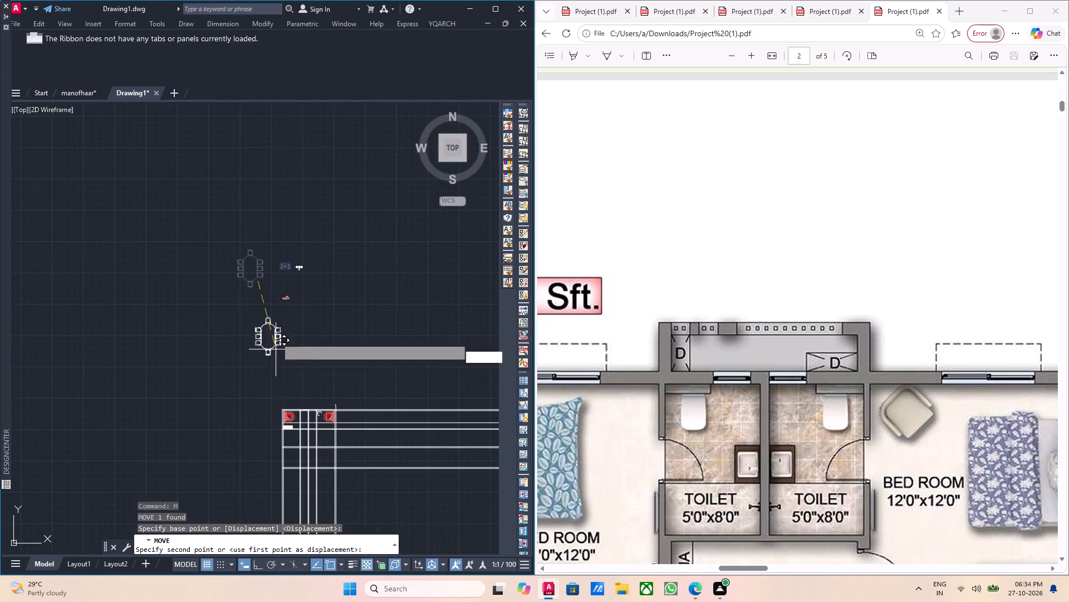
scroll(329, 391, up, 4)
middle_drag(316, 448, 365, 149)
middle_drag(345, 221, 337, 308)
middle_drag(337, 216, 325, 300)
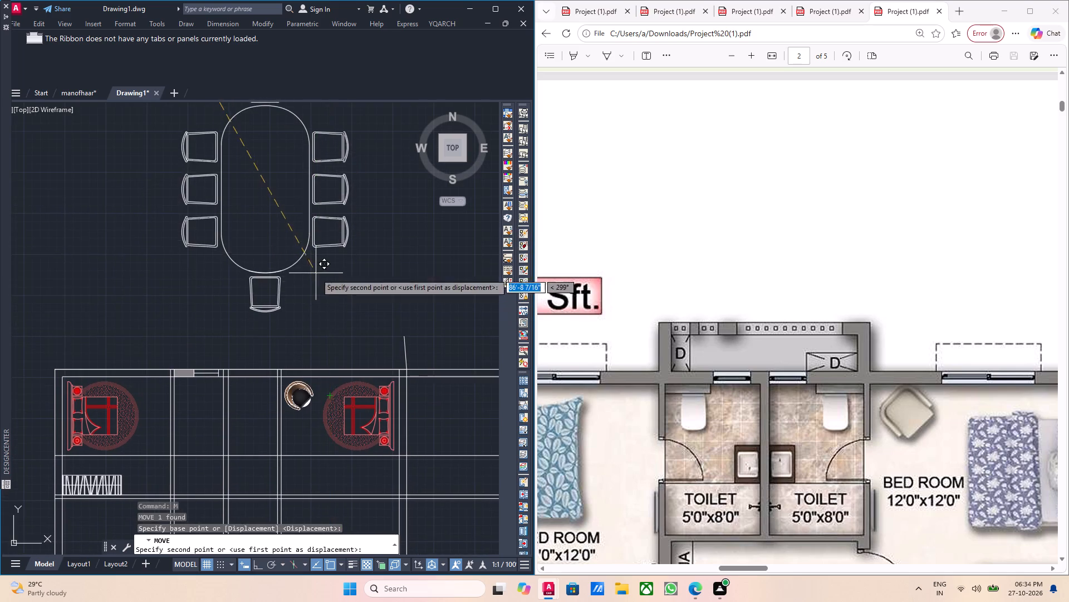
click(316, 273)
scroll(316, 273, down, 4)
middle_drag(316, 236, 327, 326)
key(Escape)
Move the gas hob block down beside the dining table's east chairs, outside the floor plan.
scroll(310, 253, up, 4)
middle_drag(289, 240, 312, 305)
middle_drag(271, 258, 275, 267)
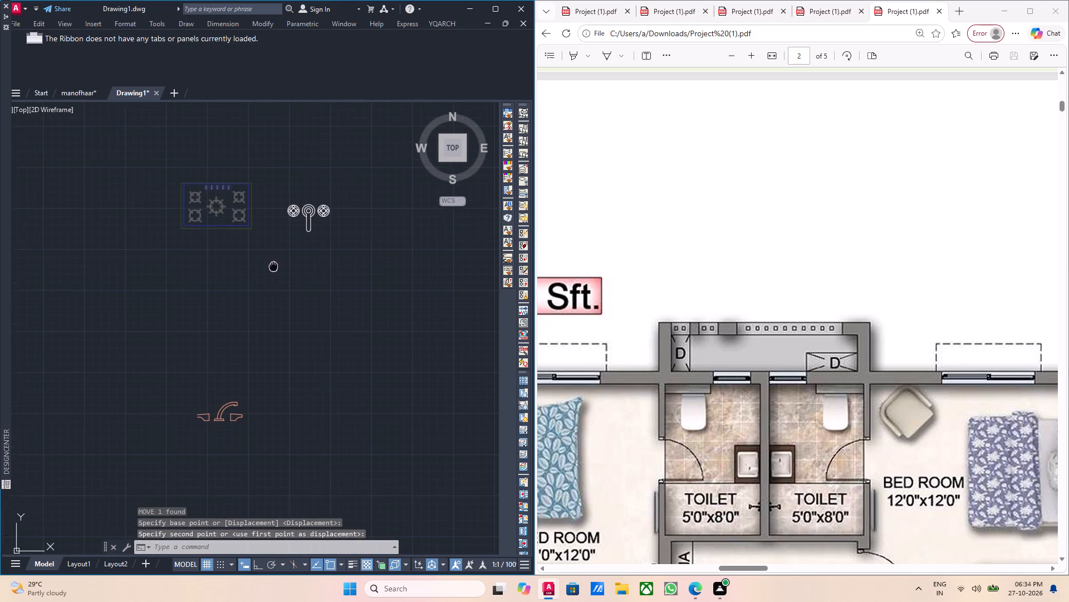
middle_drag(275, 267, 284, 281)
middle_drag(289, 366, 286, 360)
drag(263, 247, 246, 230)
click(203, 195)
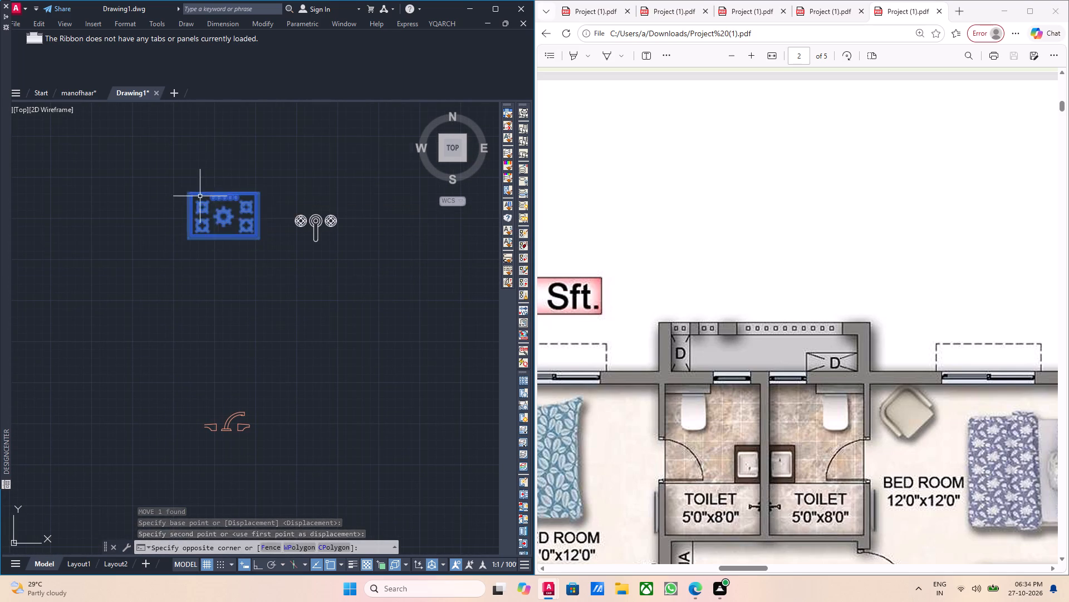
middle_drag(293, 338, 230, 294)
key(m)
key(Return)
drag(190, 232, 216, 284)
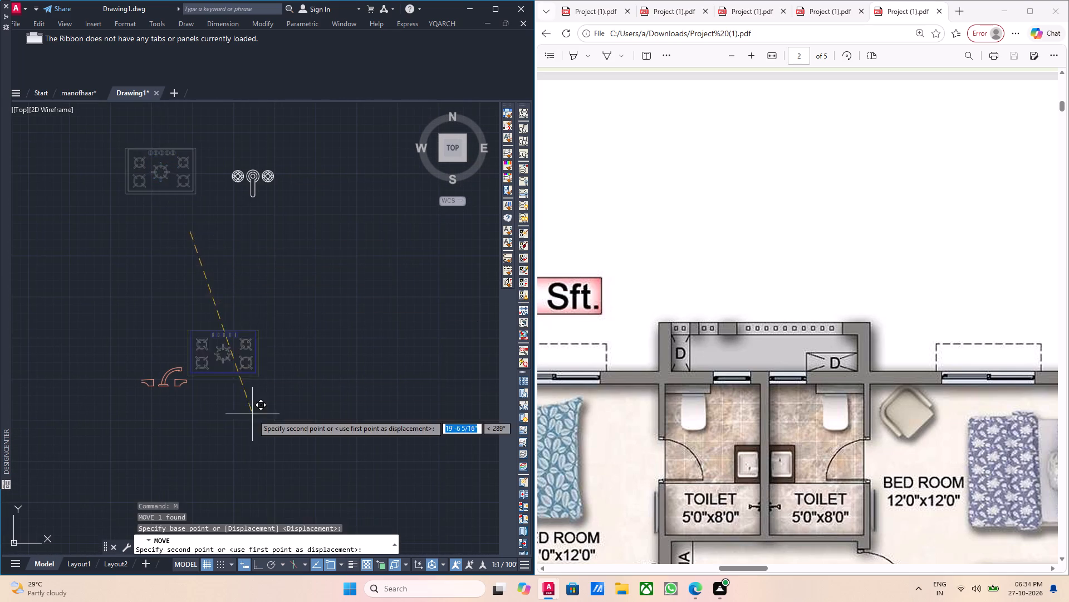
scroll(252, 414, down, 4)
middle_drag(295, 462, 288, 383)
scroll(281, 419, up, 5)
middle_drag(345, 475, 346, 480)
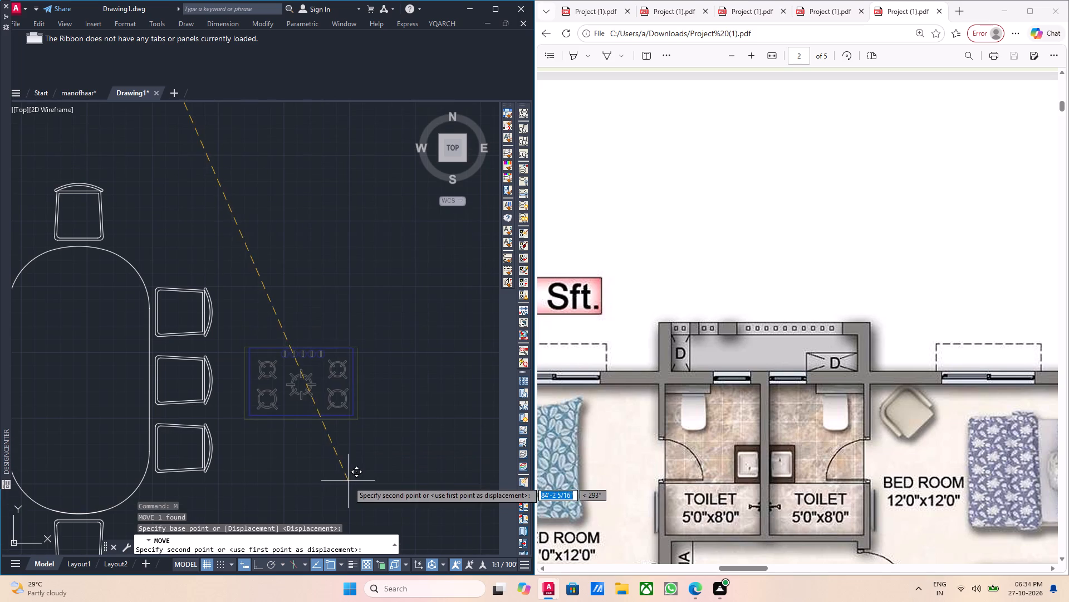
click(348, 481)
key(Escape)
Review the bedrooms, toilets and dining area of the 1740 Sft. reference plan against the drawn wall layout.
scroll(348, 481, down, 4)
middle_drag(344, 483, 347, 346)
middle_drag(361, 380, 347, 305)
scroll(347, 310, up, 1)
middle_drag(310, 347, 325, 322)
scroll(320, 321, down, 2)
scroll(258, 355, up, 4)
middle_drag(315, 286, 274, 313)
middle_drag(316, 315, 236, 399)
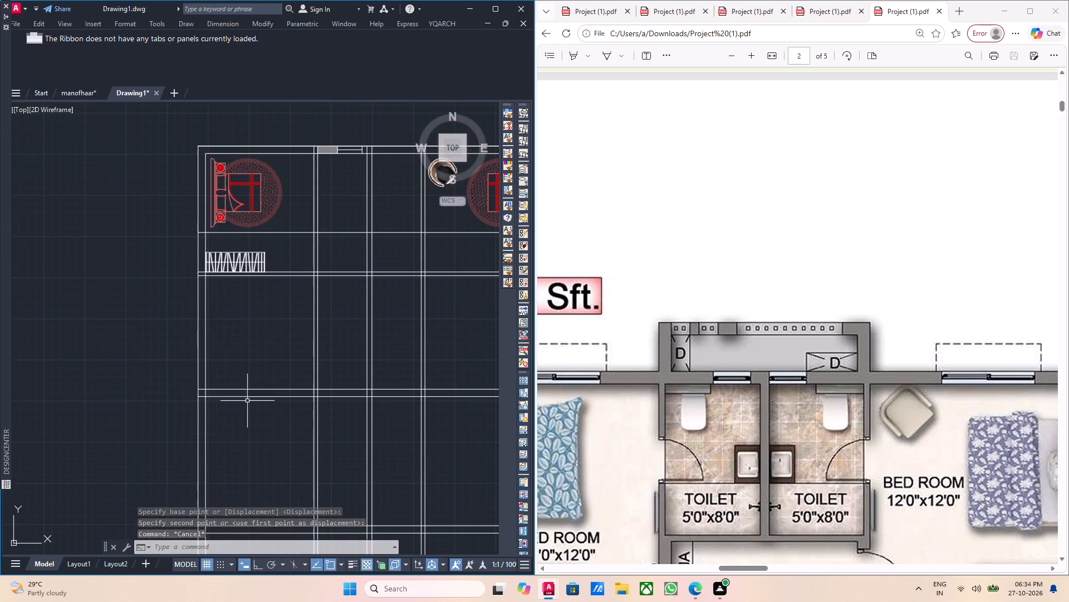
middle_click(272, 319)
scroll(744, 408, down, 3)
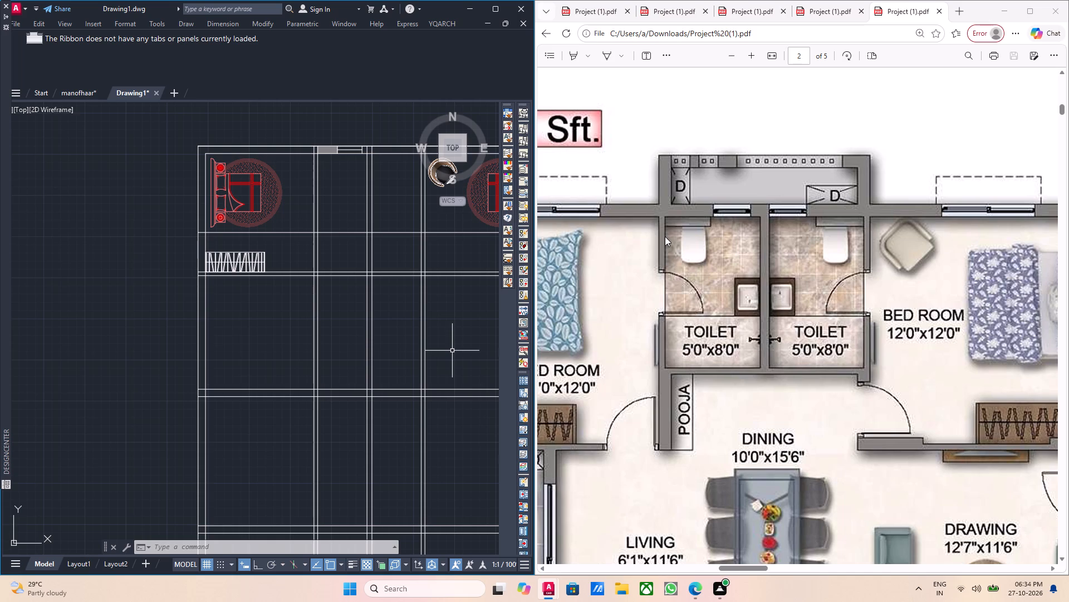
ctrl+scroll(699, 237, down, 2)
middle_drag(338, 212, 338, 213)
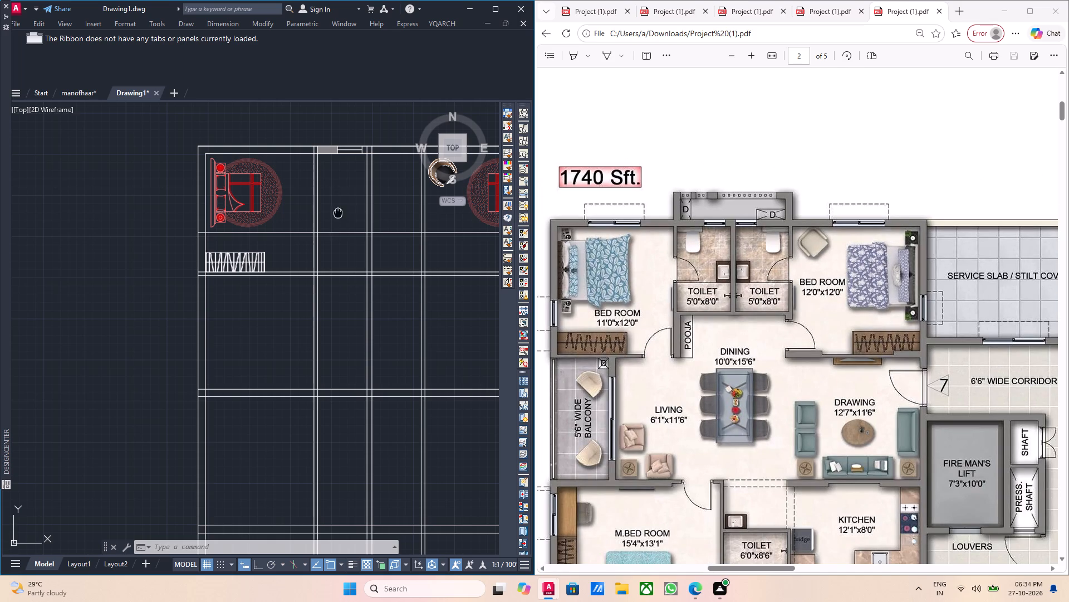
middle_drag(338, 213, 398, 243)
middle_click(321, 246)
Draw a line along the north wall's outer edge, from the plan's northwest corner to the west bedroom's east wall.
scroll(341, 242, up, 2)
middle_drag(342, 242, 399, 302)
middle_drag(351, 251, 282, 346)
middle_drag(343, 291, 315, 314)
key(Escape)
scroll(370, 267, up, 1)
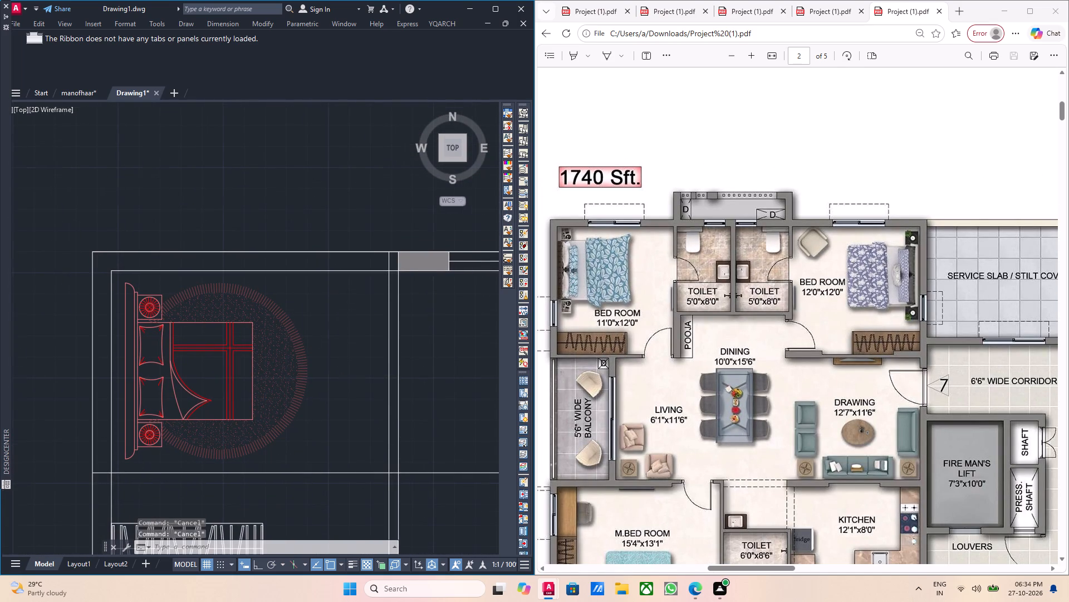
scroll(370, 267, up, 1)
middle_drag(370, 267, 375, 342)
scroll(402, 332, up, 1)
middle_click(402, 332)
scroll(400, 332, down, 3)
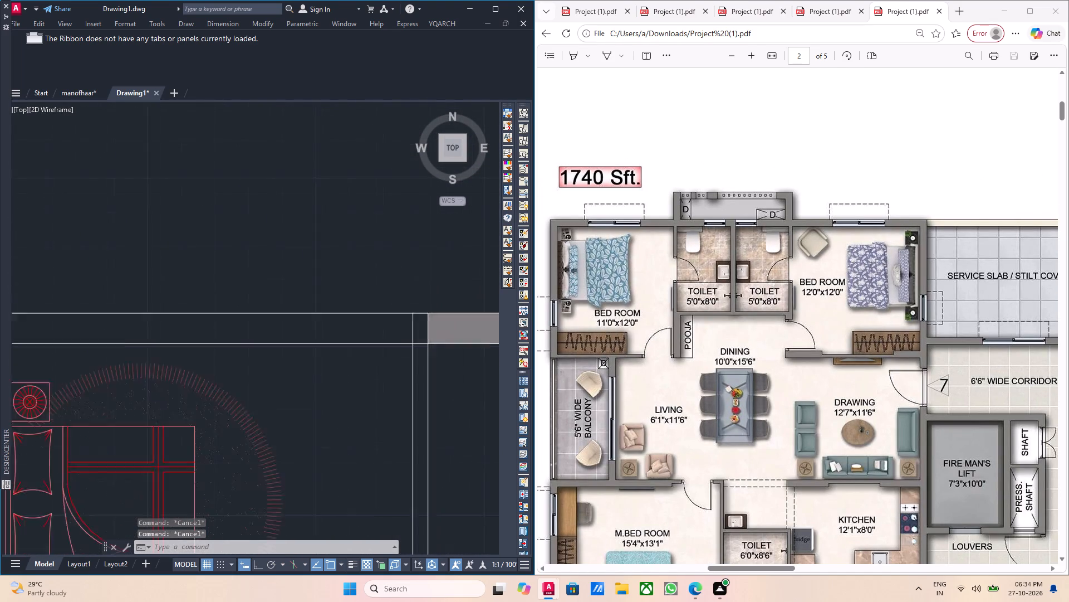
middle_click(371, 335)
middle_click(310, 338)
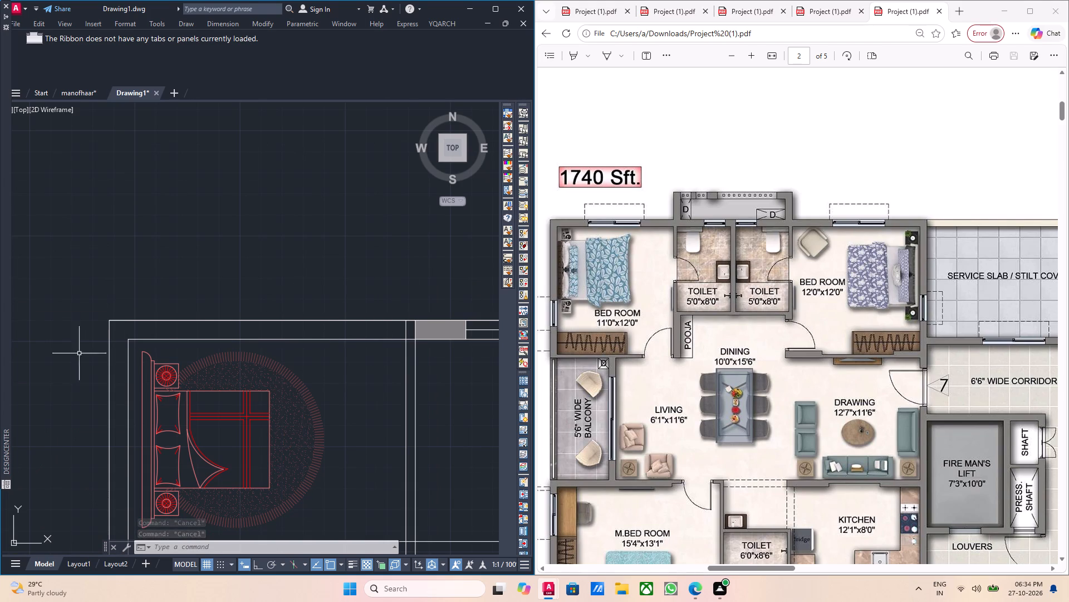
key(l)
key(Return)
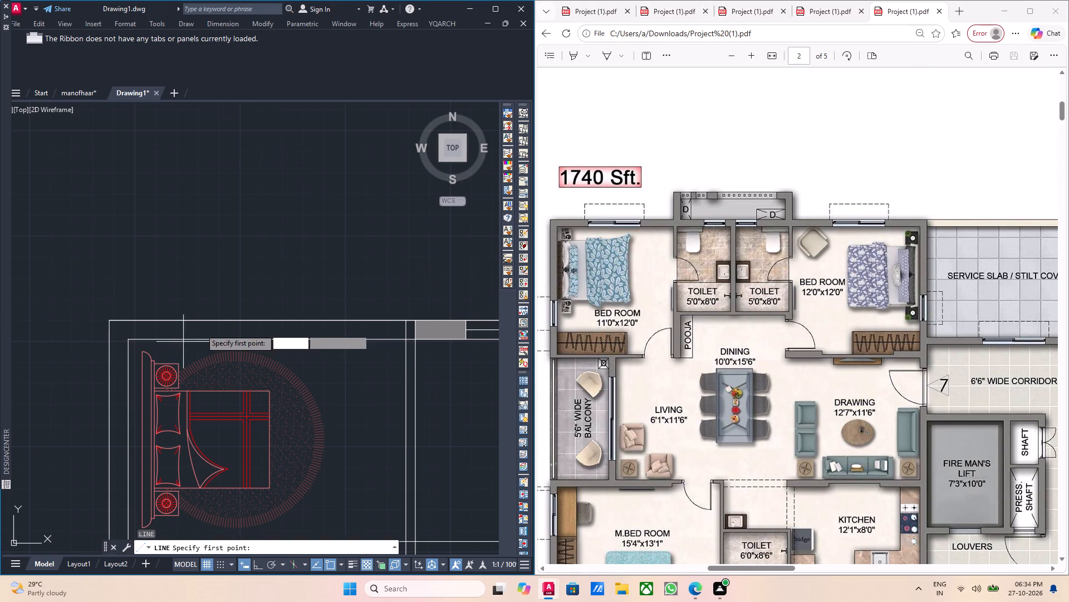
drag(106, 322, 112, 322)
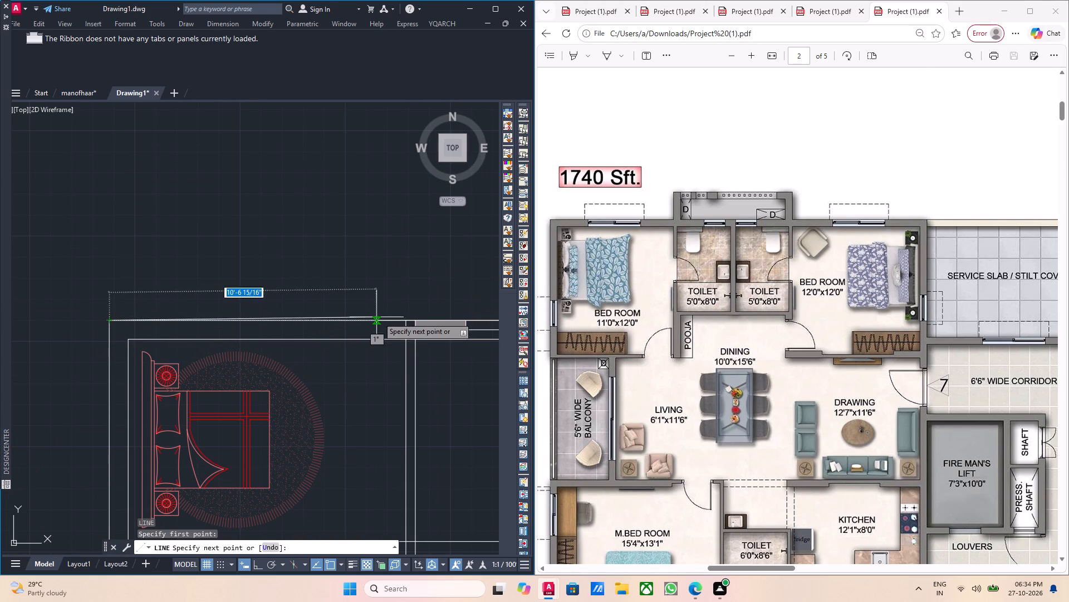
click(406, 323)
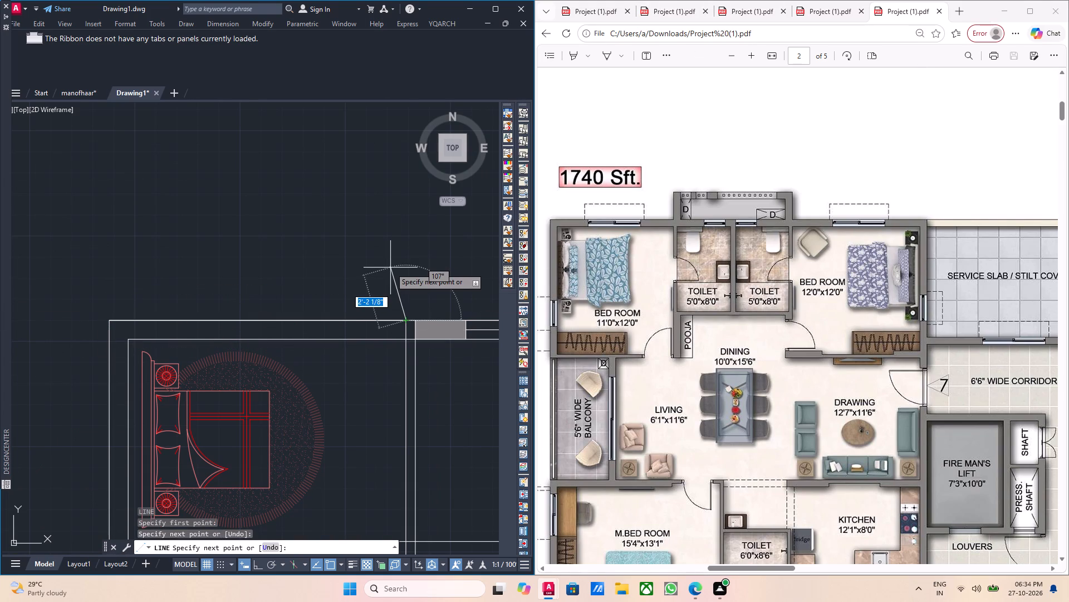
key(Escape)
click(409, 267)
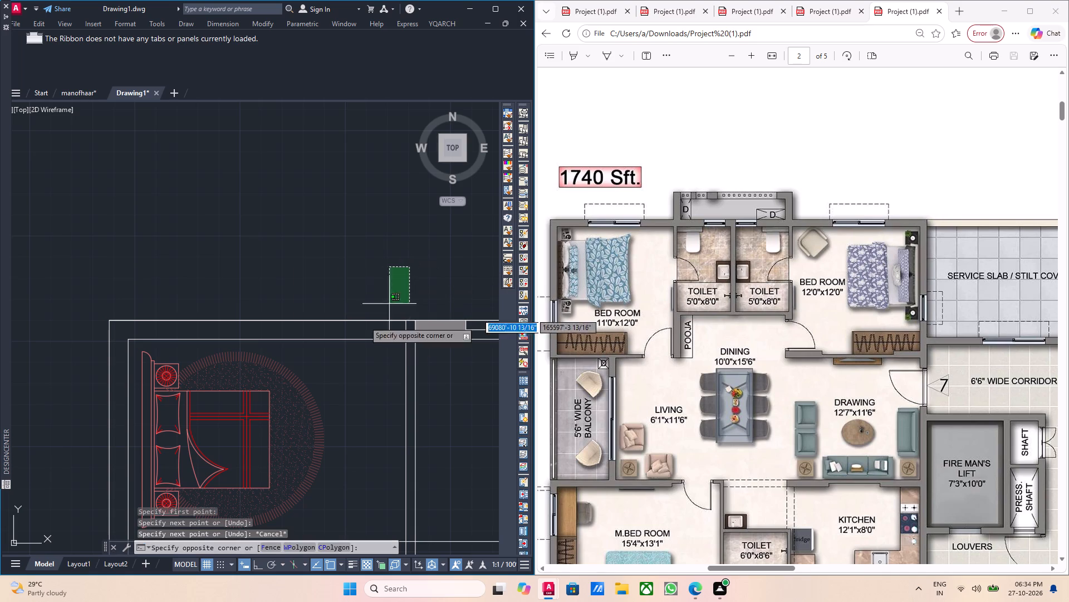
key(Escape)
Draw a line across the north wall's thickness at the midpoint of the west bedroom's wall line.
scroll(282, 327, up, 1)
middle_click(282, 327)
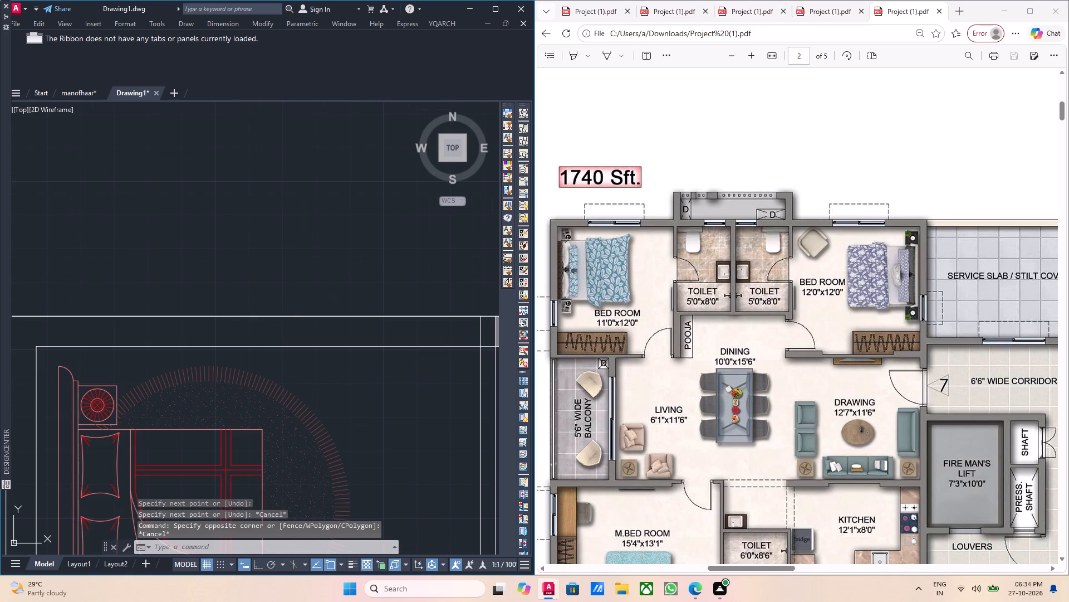
click(267, 317)
middle_drag(318, 334, 357, 326)
key(l)
key(Return)
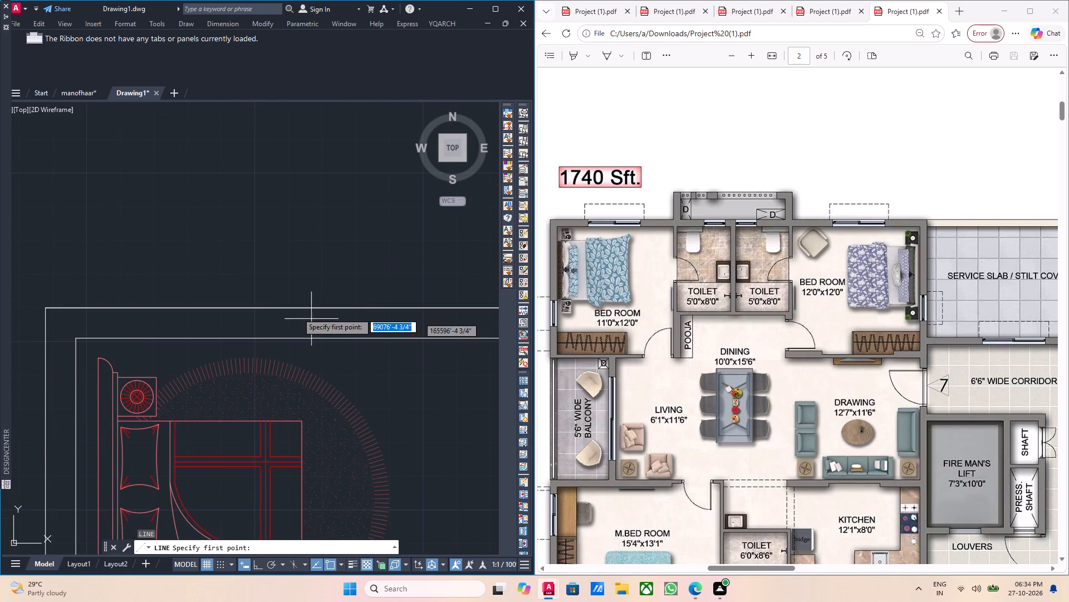
click(285, 307)
click(285, 337)
key(Escape)
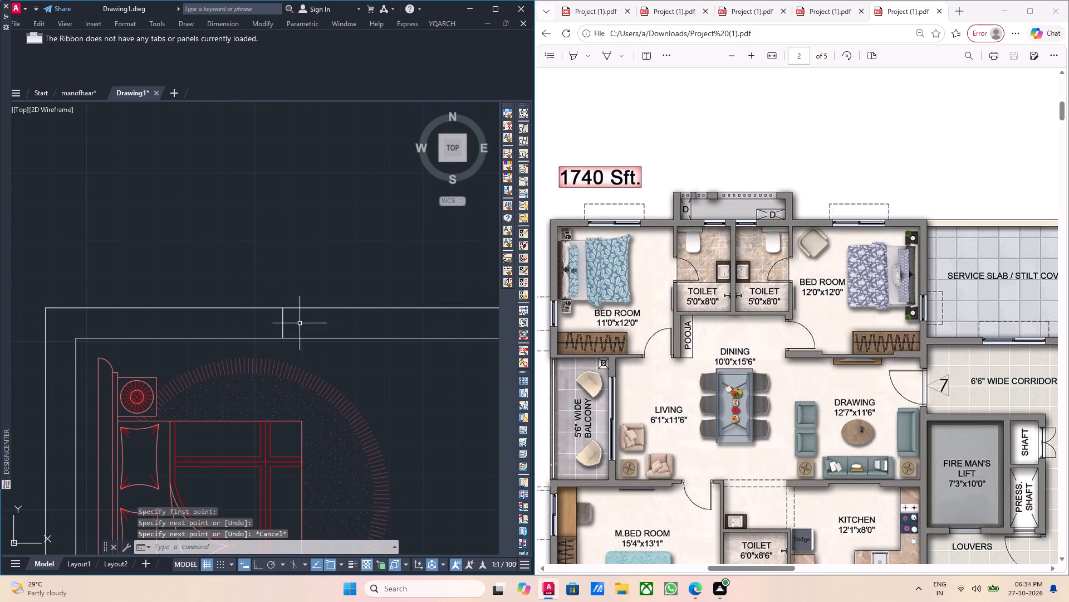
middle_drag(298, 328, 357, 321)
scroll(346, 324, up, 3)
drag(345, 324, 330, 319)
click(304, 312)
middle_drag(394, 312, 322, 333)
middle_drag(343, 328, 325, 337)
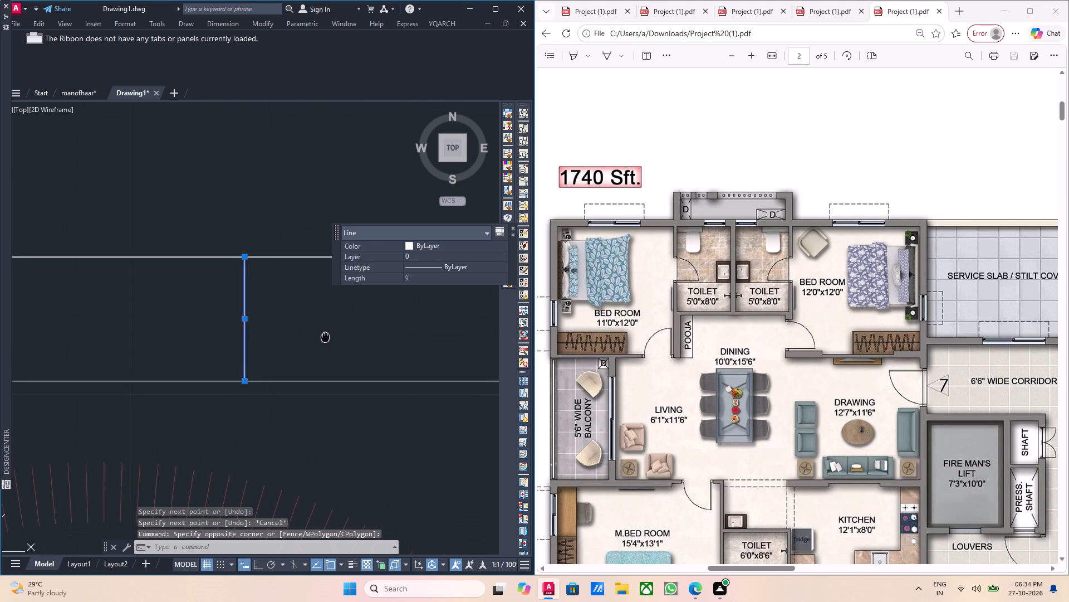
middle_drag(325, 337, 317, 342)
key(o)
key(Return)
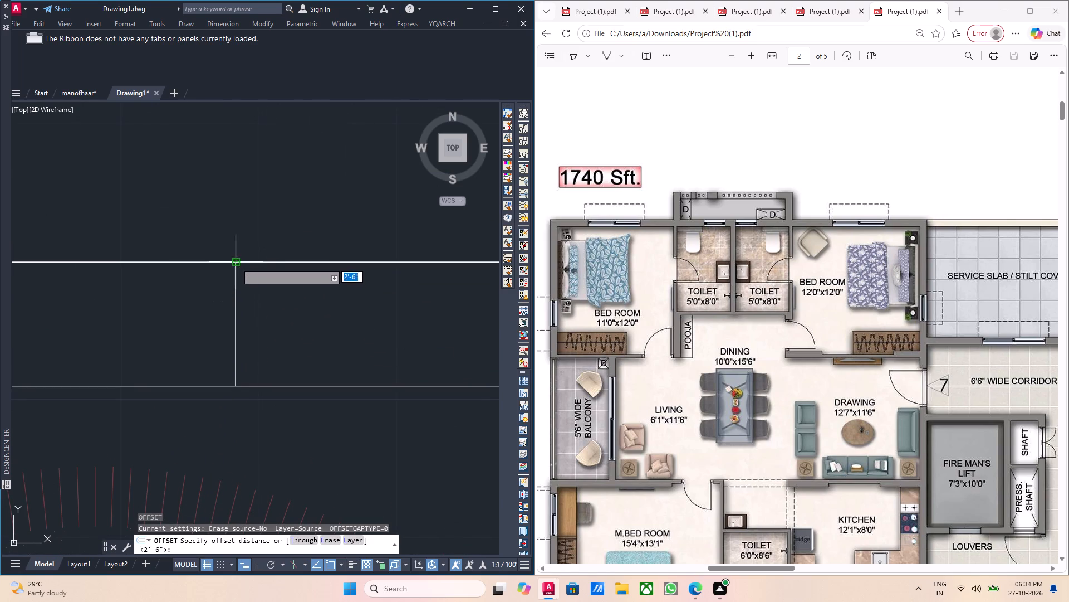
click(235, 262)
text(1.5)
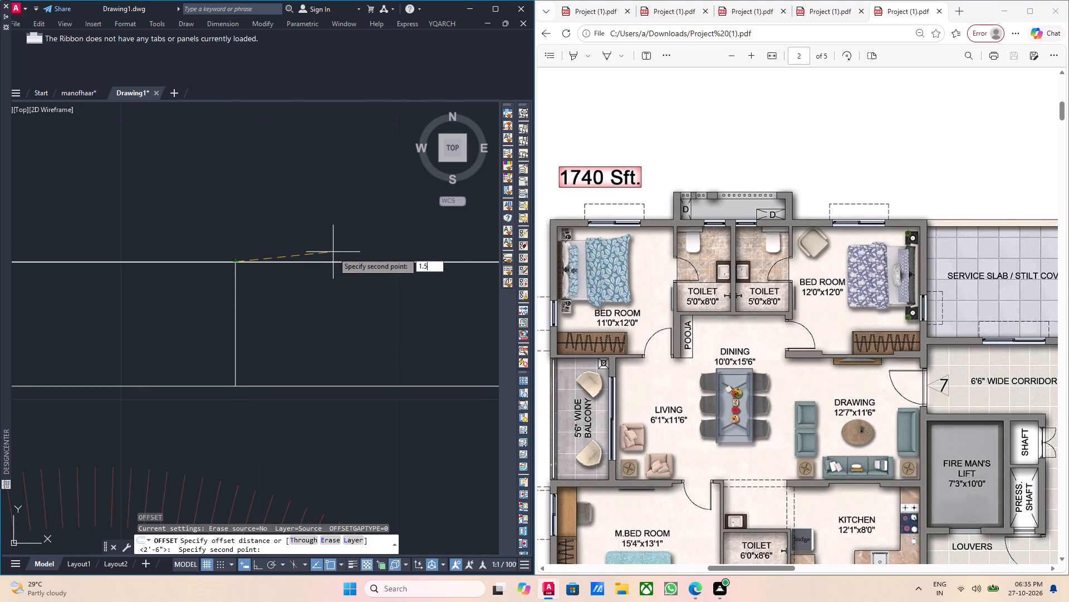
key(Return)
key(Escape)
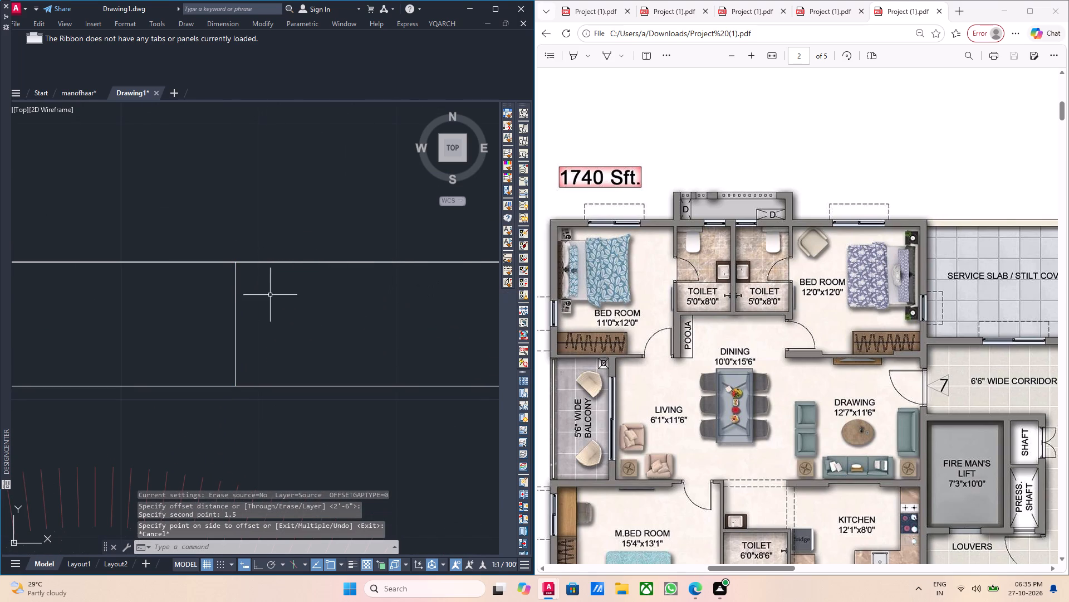
Offset the midpoint line across the north wall 1'-5" to the east.
drag(258, 326, 239, 327)
click(182, 321)
middle_drag(300, 324, 274, 331)
key(o)
key(Return)
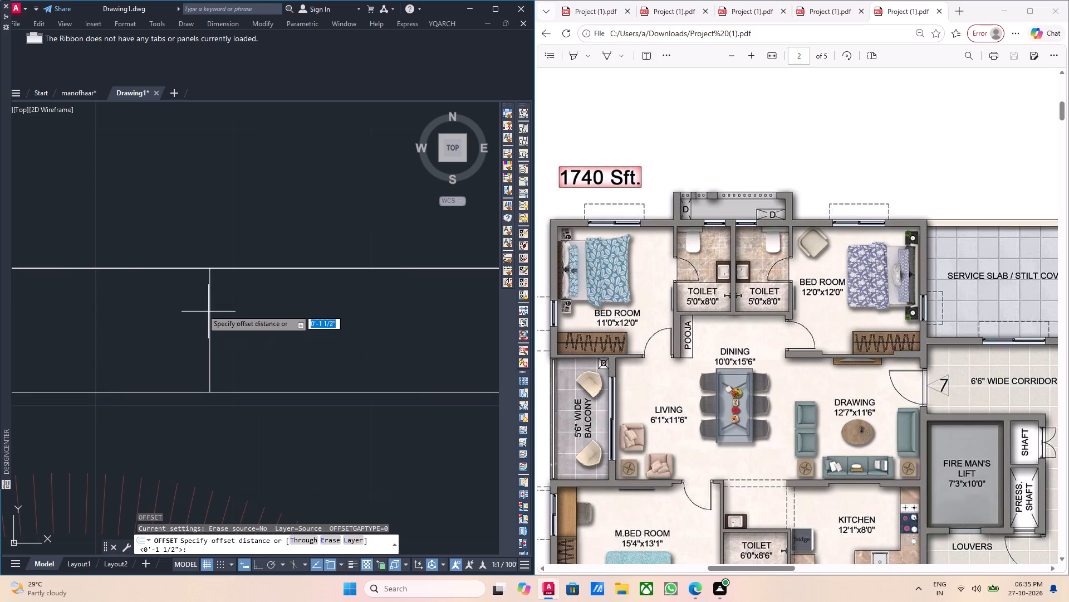
drag(208, 270, 214, 269)
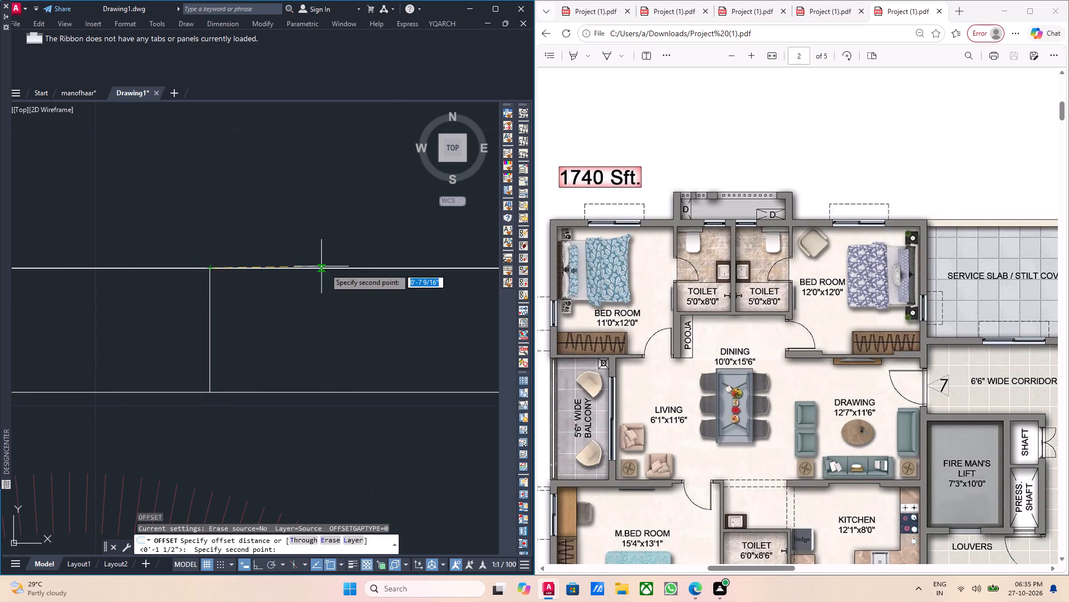
text(1'5)
key(Return)
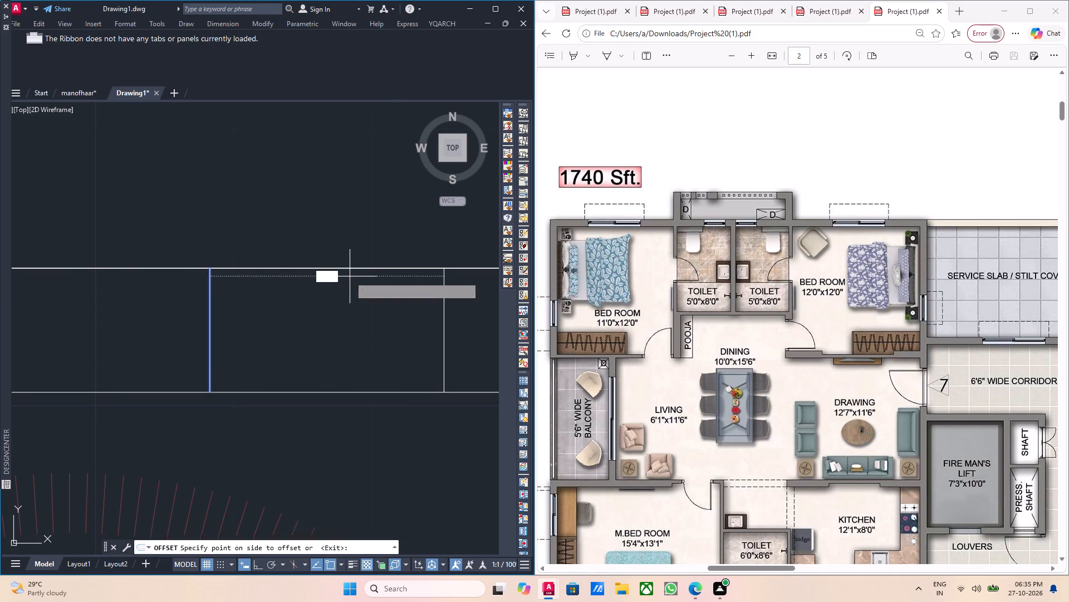
click(371, 317)
middle_drag(264, 308, 373, 314)
key(Escape)
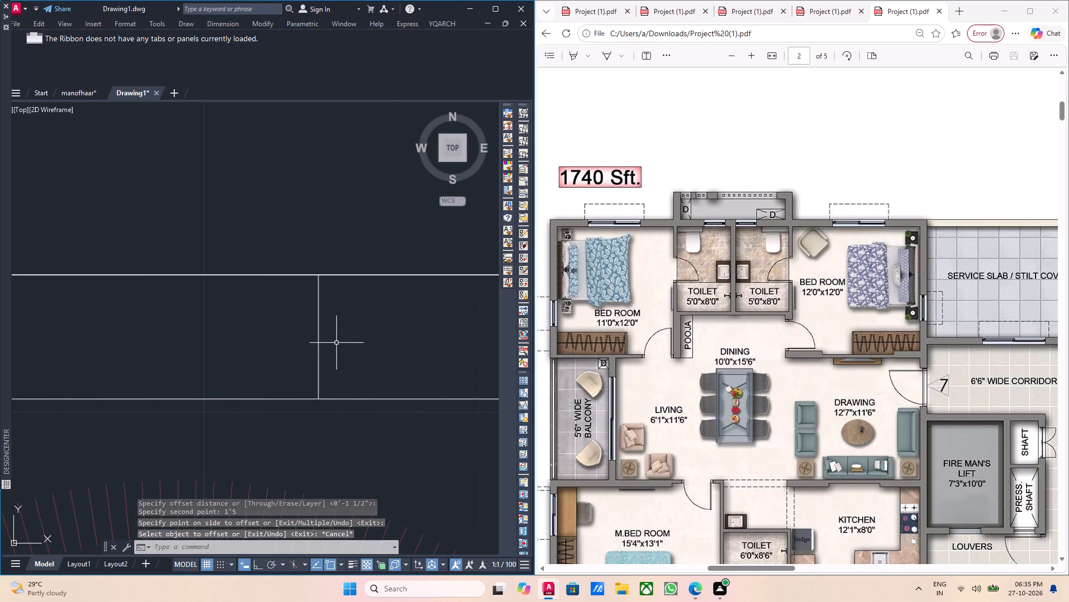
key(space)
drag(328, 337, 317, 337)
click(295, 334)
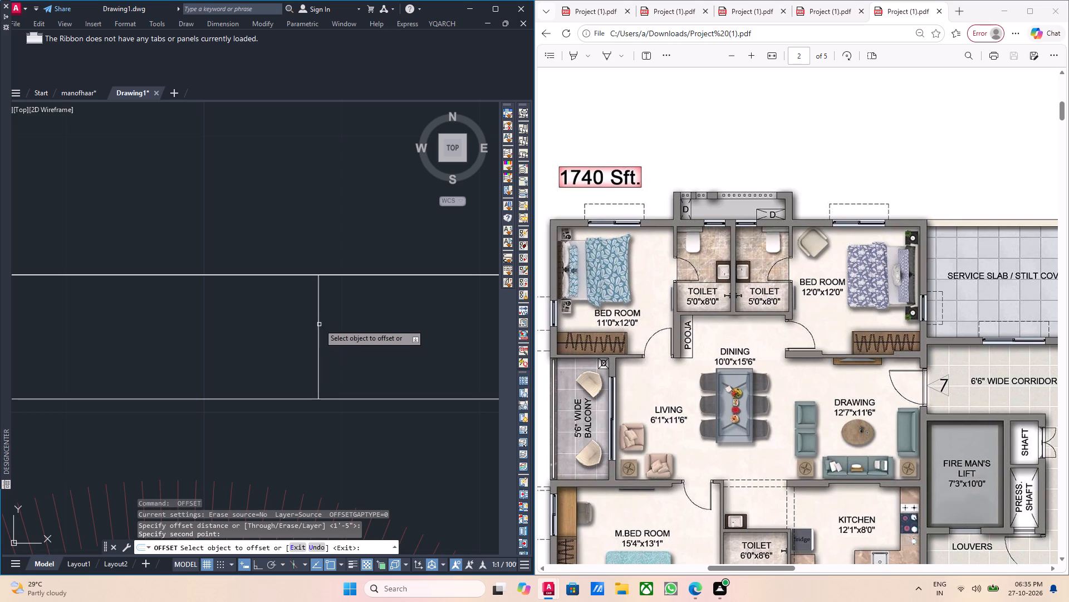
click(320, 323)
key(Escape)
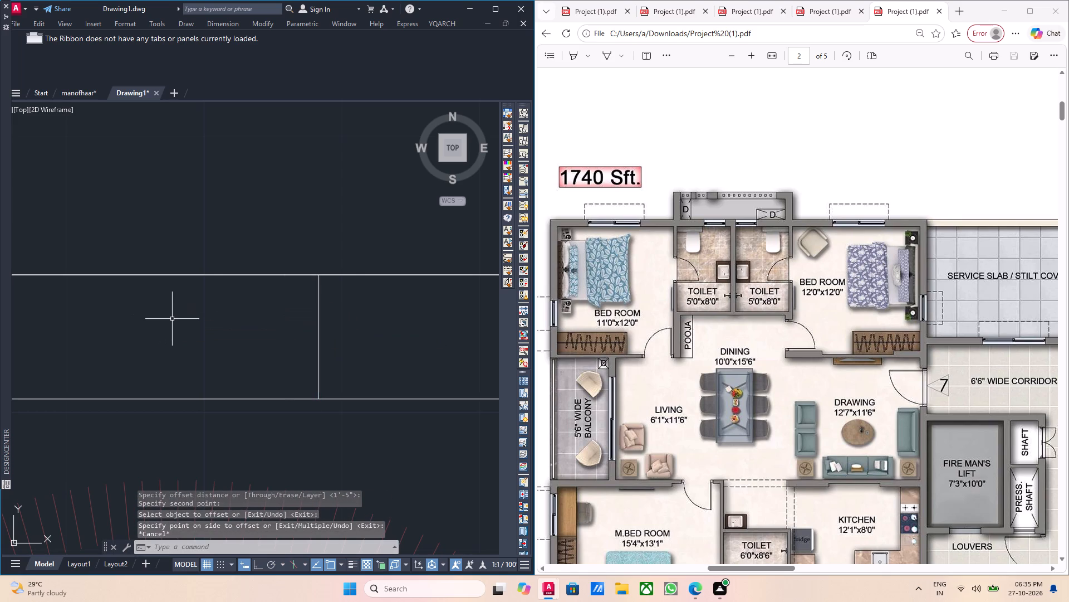
Offset the midpoint line across the north wall 1'-5" to the west.
key(o)
key(Return)
drag(317, 275, 312, 275)
key(1)
text('5)
key(Return)
scroll(117, 276, down, 5)
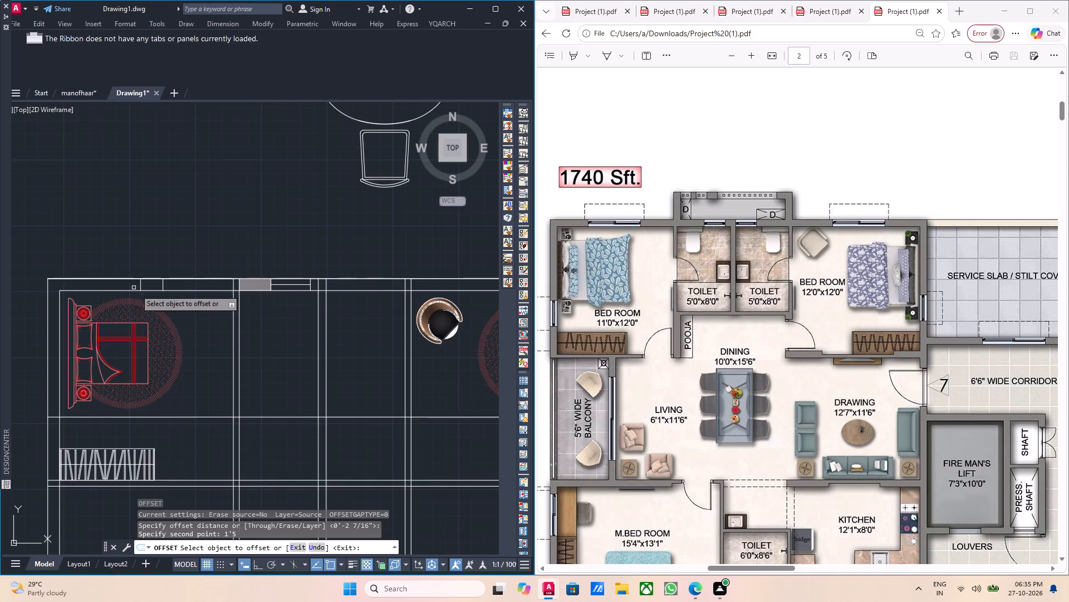
middle_drag(145, 298, 181, 306)
scroll(197, 292, up, 4)
middle_drag(97, 300, 275, 300)
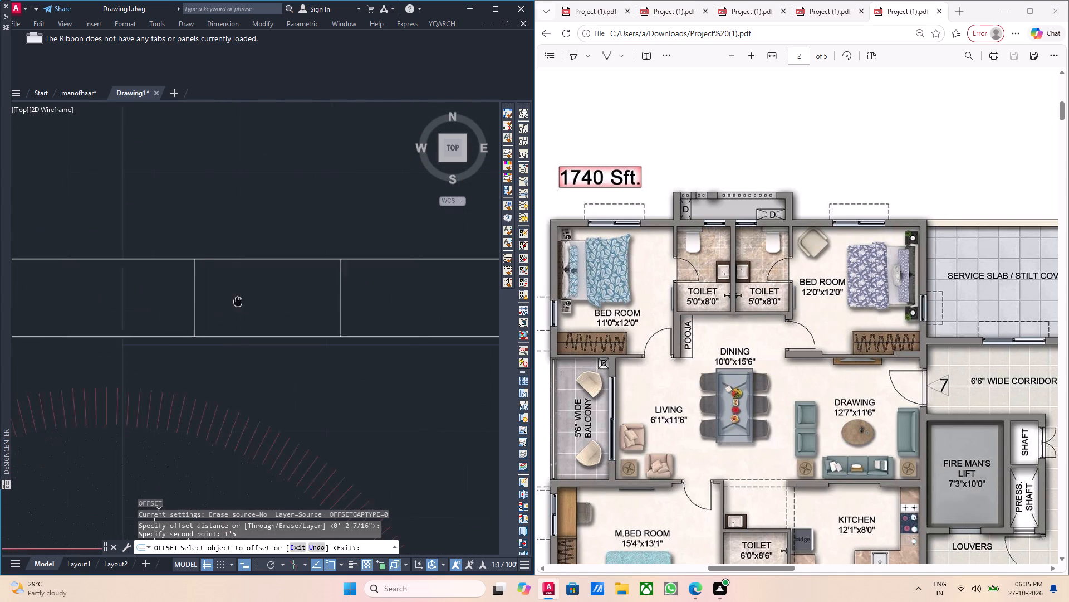
middle_drag(275, 300, 423, 293)
click(379, 288)
click(209, 283)
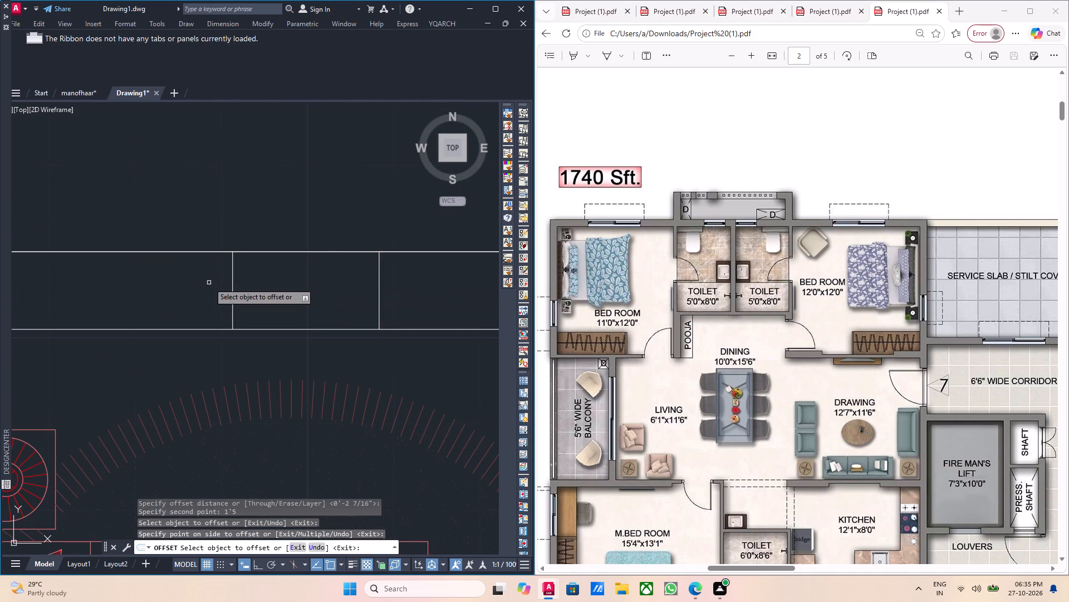
scroll(226, 279, down, 2)
key(Escape)
Delete the midpoint line between the two offset lines in the west bedroom's north wall.
scroll(269, 281, up, 1)
middle_drag(269, 284, 234, 299)
scroll(234, 299, down, 1)
scroll(250, 297, up, 3)
drag(289, 312, 258, 315)
click(225, 308)
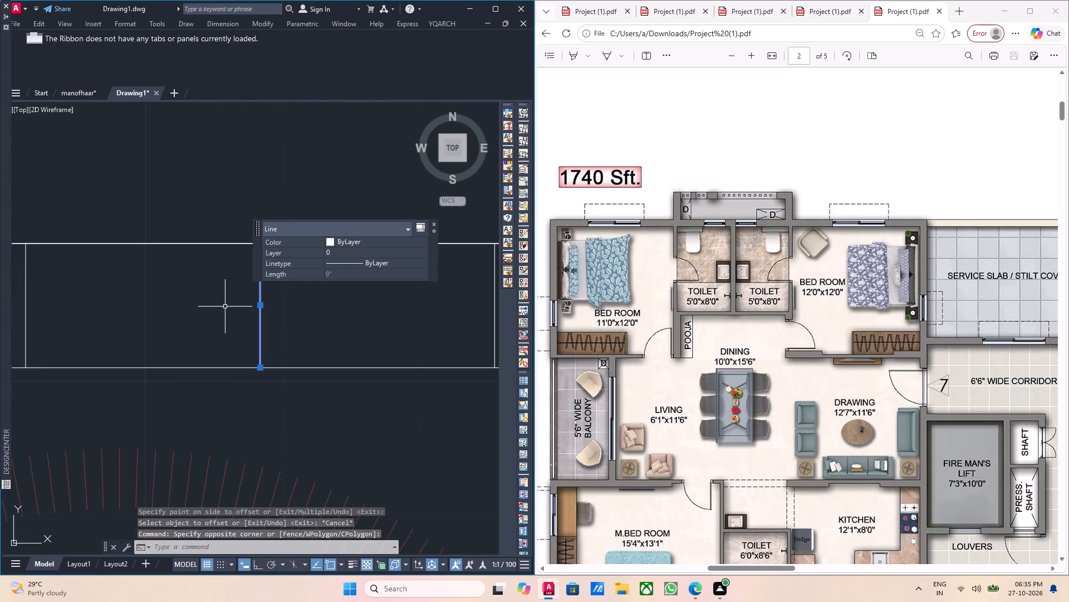
key(Delete)
Draw a 2'-10" centre line between the midpoints of the two window jamb lines in the west bedroom's north wall.
scroll(231, 306, down, 3)
middle_click(231, 305)
key(l)
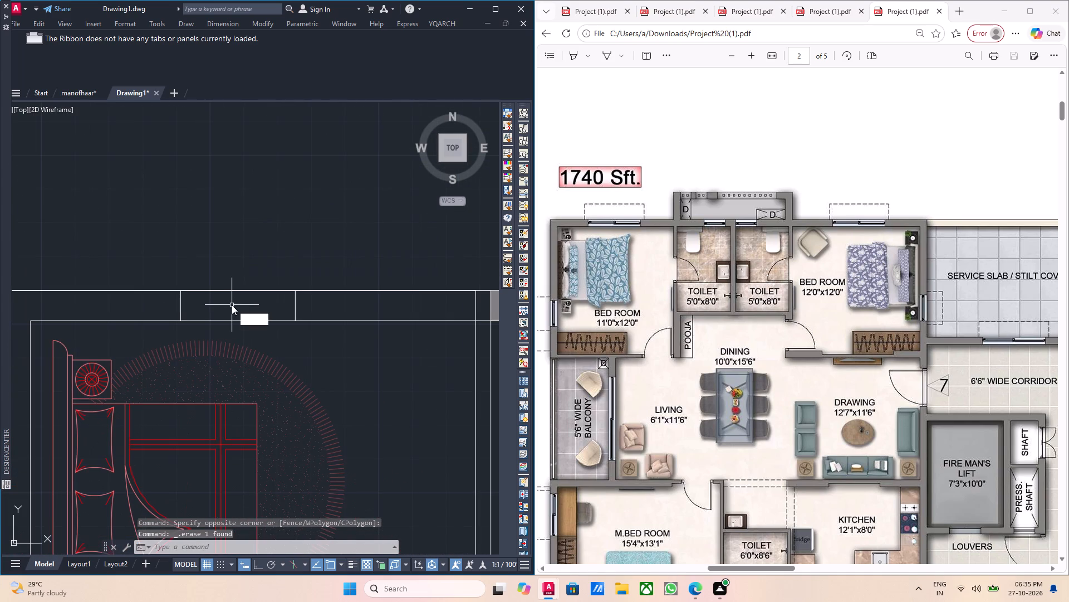
key(Return)
scroll(168, 305, up, 3)
click(197, 297)
middle_drag(337, 318, 148, 324)
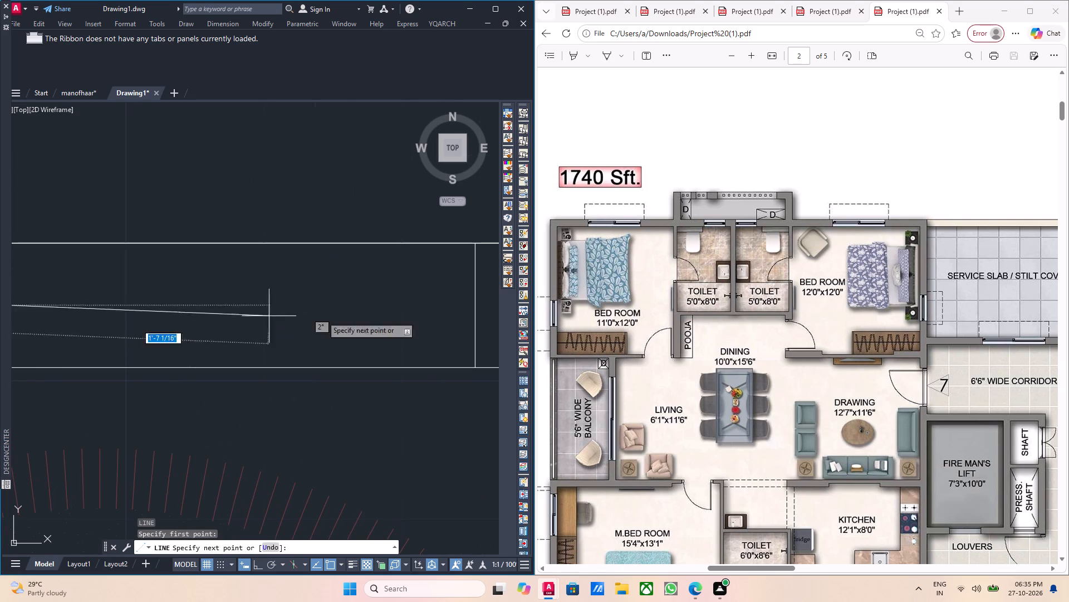
click(478, 305)
scroll(470, 307, down, 2)
key(Escape)
Draw a thin rectangular sash panel on the north side of the window's centre line, starting from the west jamb's midpoint.
middle_drag(420, 315, 364, 319)
scroll(352, 314, down, 3)
middle_drag(376, 331, 301, 324)
middle_drag(292, 301, 308, 334)
scroll(301, 332, up, 2)
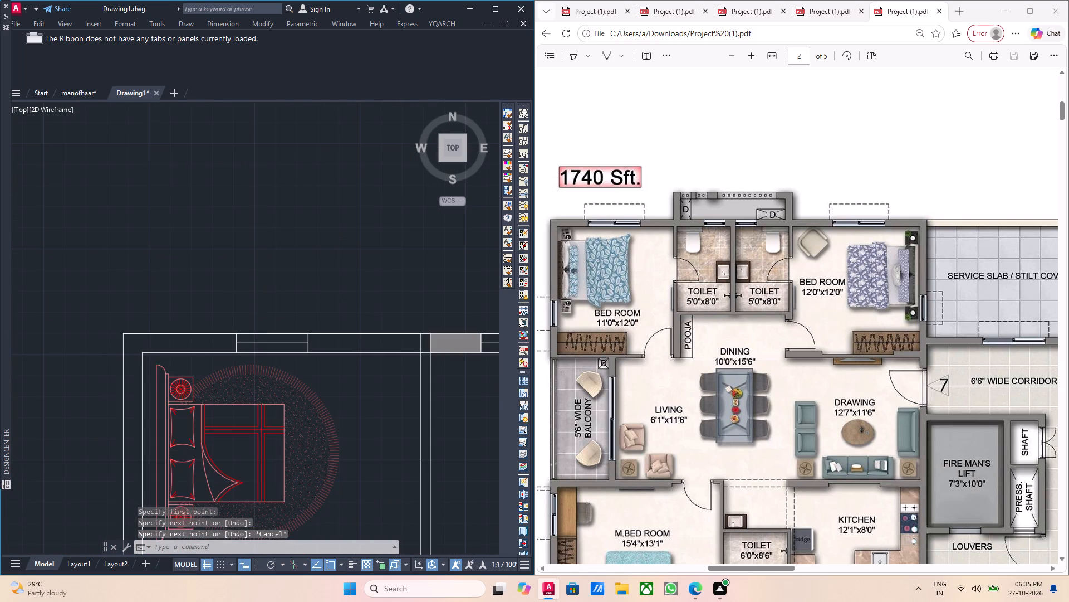
scroll(301, 332, up, 2)
middle_drag(301, 332, 376, 307)
scroll(358, 310, down, 2)
middle_drag(279, 328, 369, 342)
middle_drag(354, 344, 326, 332)
scroll(316, 328, up, 1)
middle_drag(300, 324, 276, 314)
scroll(276, 314, down, 1)
scroll(322, 320, up, 3)
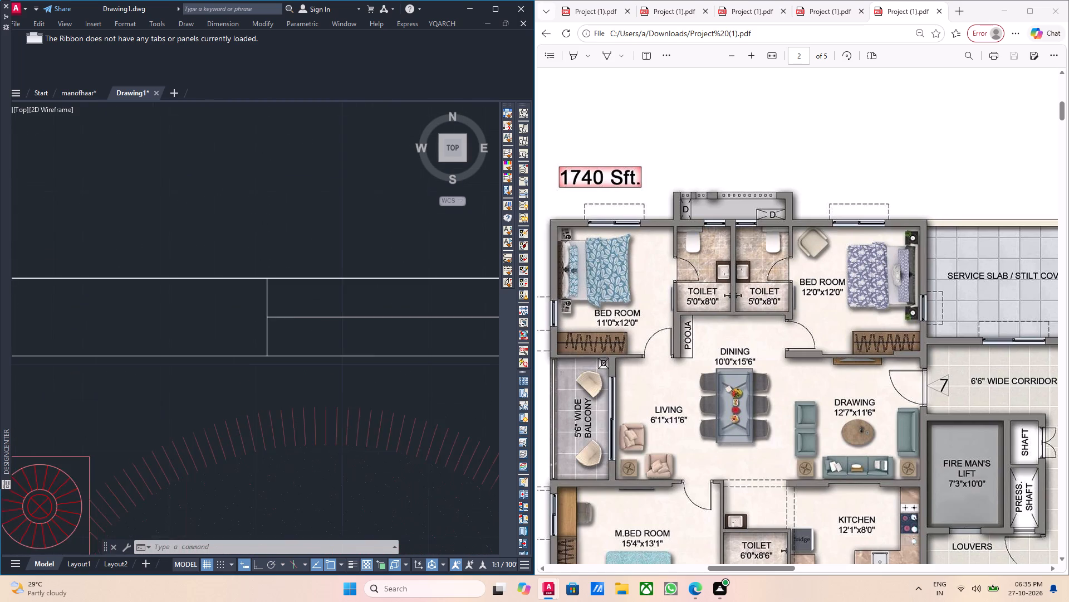
middle_drag(291, 318, 275, 321)
middle_click(273, 322)
text(tr)
key(BackSpace)
key(BackSpace)
key(r)
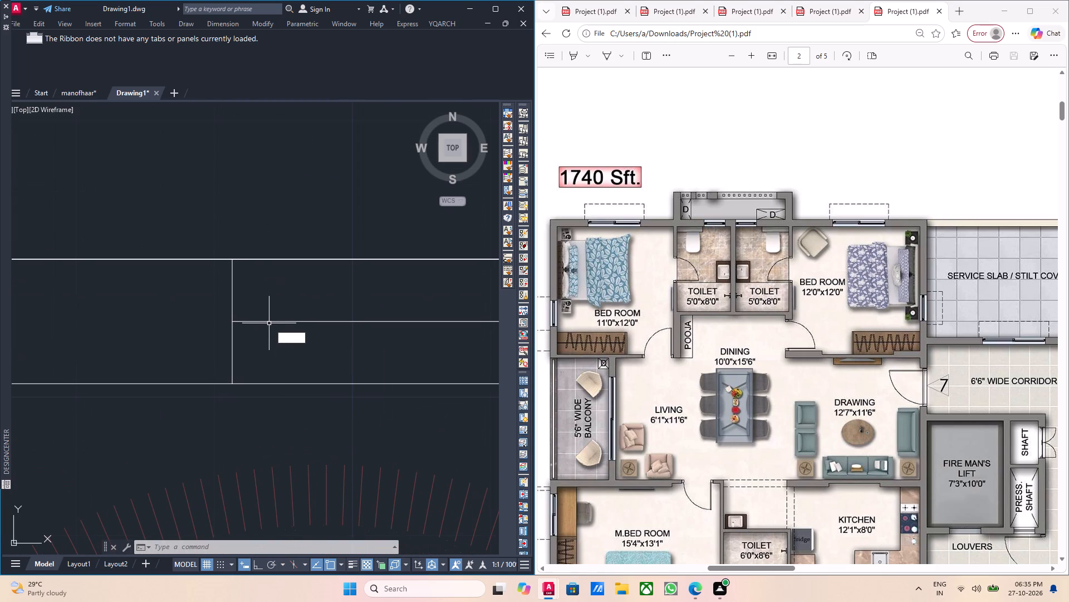
text(ec)
key(Return)
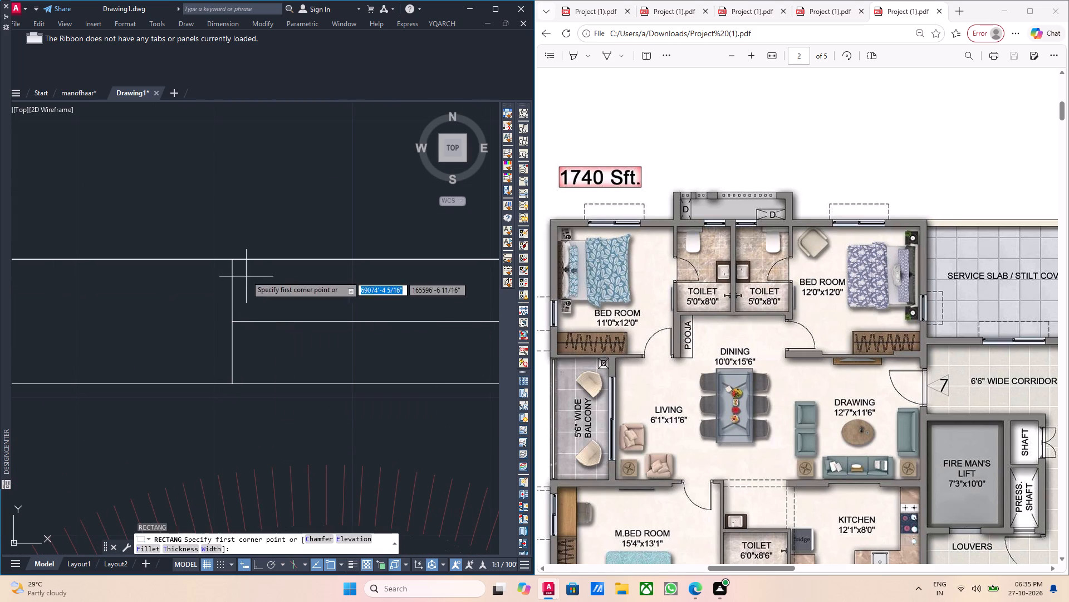
scroll(231, 321, up, 2)
click(231, 321)
middle_drag(392, 324, 33, 278)
scroll(233, 259, up, 1)
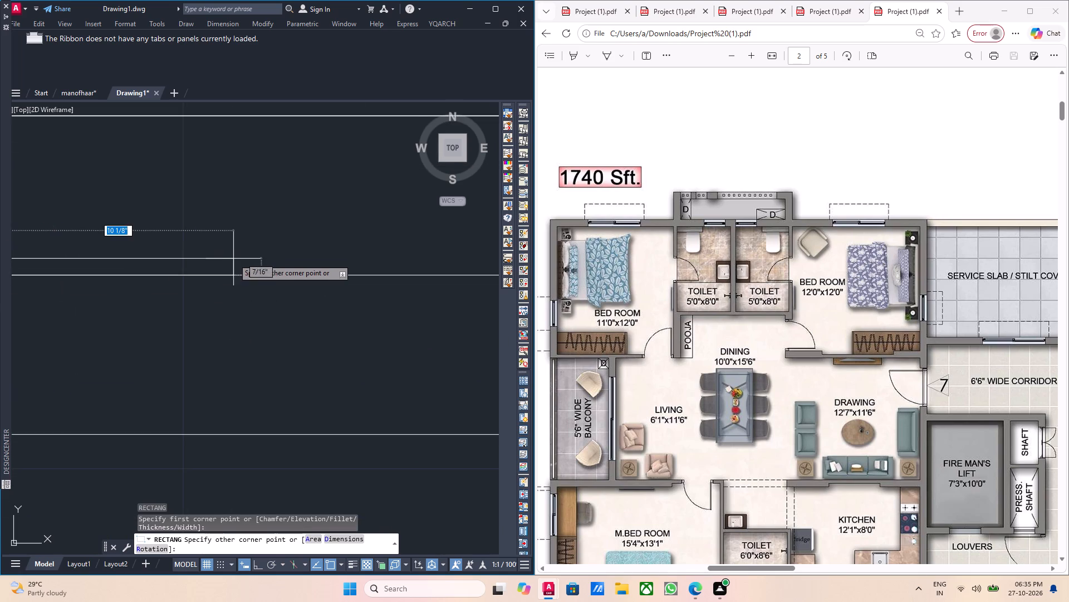
scroll(233, 259, up, 1)
click(326, 253)
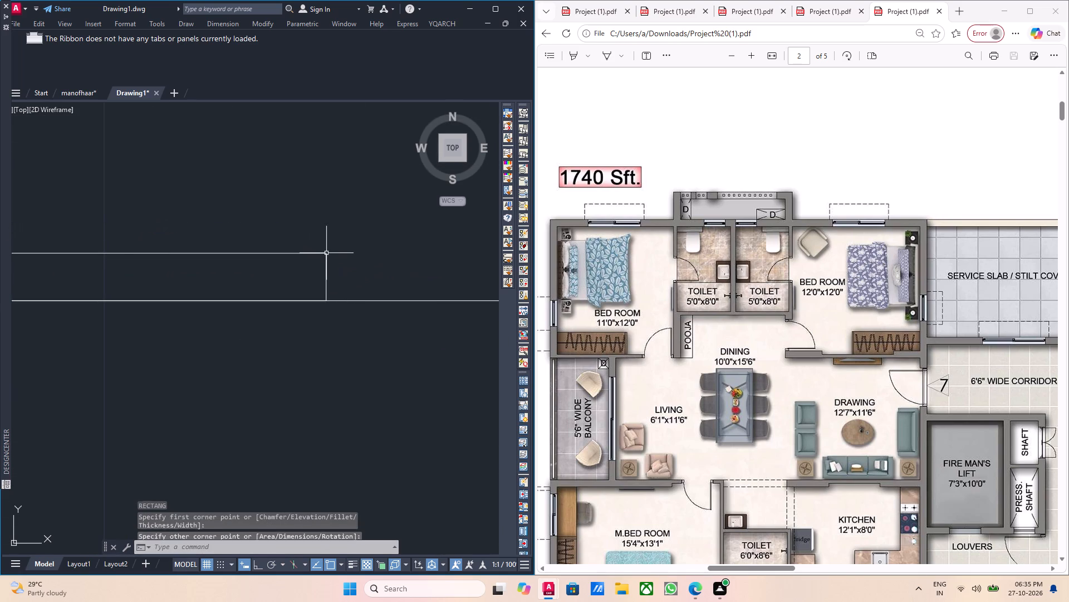
Mirror the sash panel to the window's east half about a vertical axis at the centre line's midpoint, keeping the original.
scroll(326, 253, down, 3)
middle_drag(354, 306, 309, 319)
scroll(312, 300, down, 2)
scroll(302, 289, up, 3)
scroll(302, 289, down, 3)
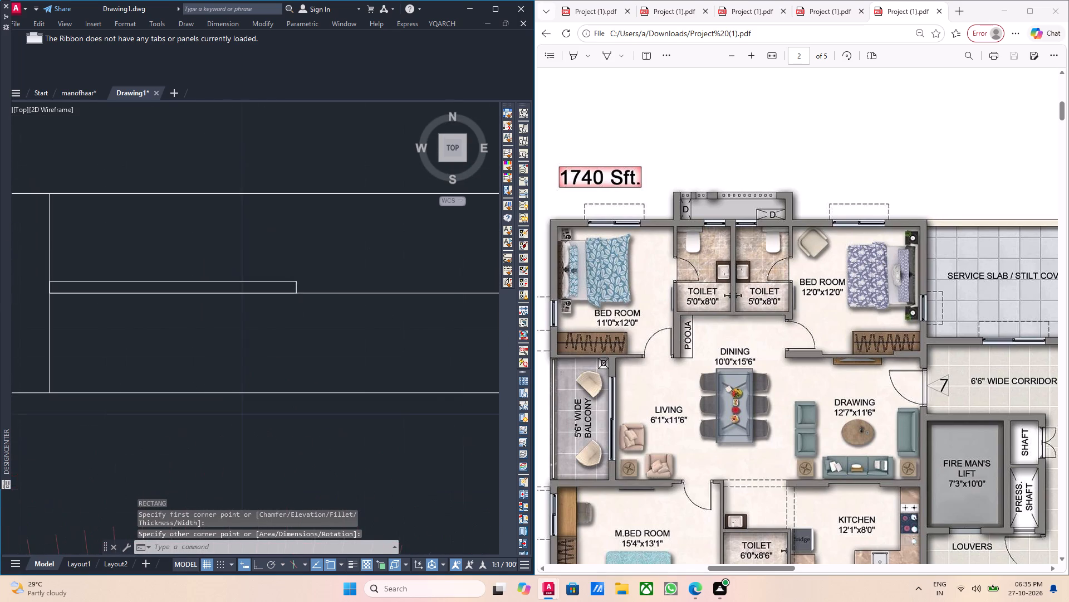
middle_drag(337, 299, 249, 302)
scroll(218, 286, up, 4)
drag(198, 300, 178, 299)
click(141, 296)
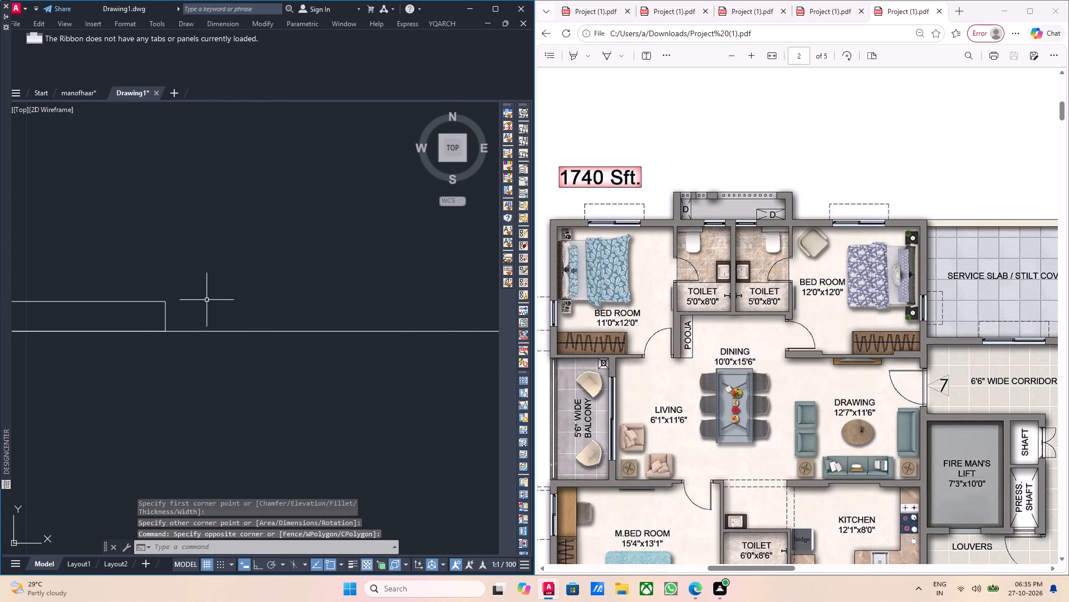
drag(193, 307, 174, 308)
click(149, 302)
middle_drag(271, 320, 243, 323)
key(m)
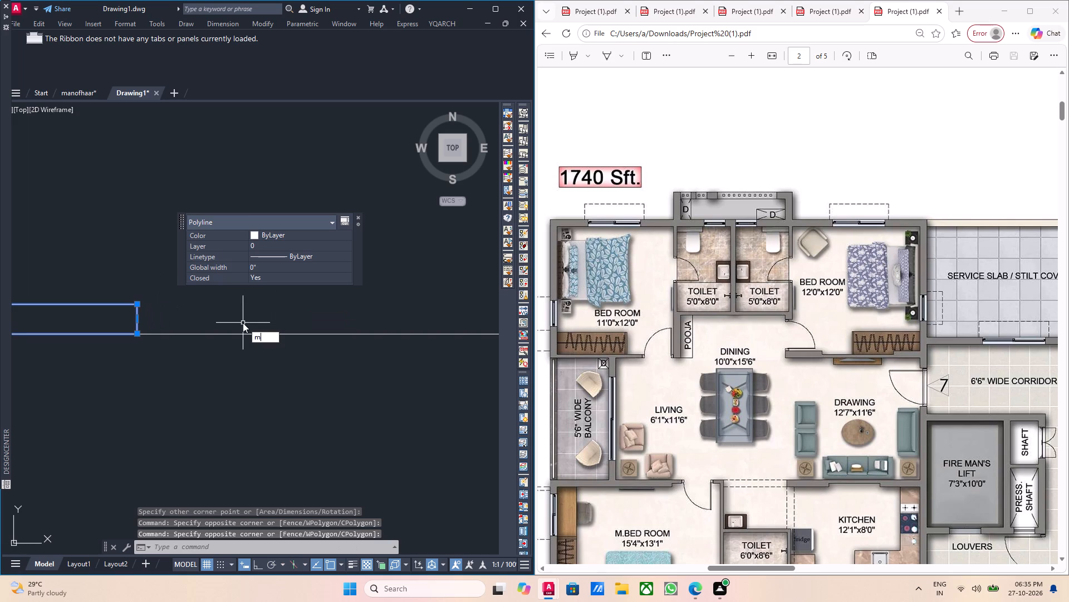
key(i)
key(Return)
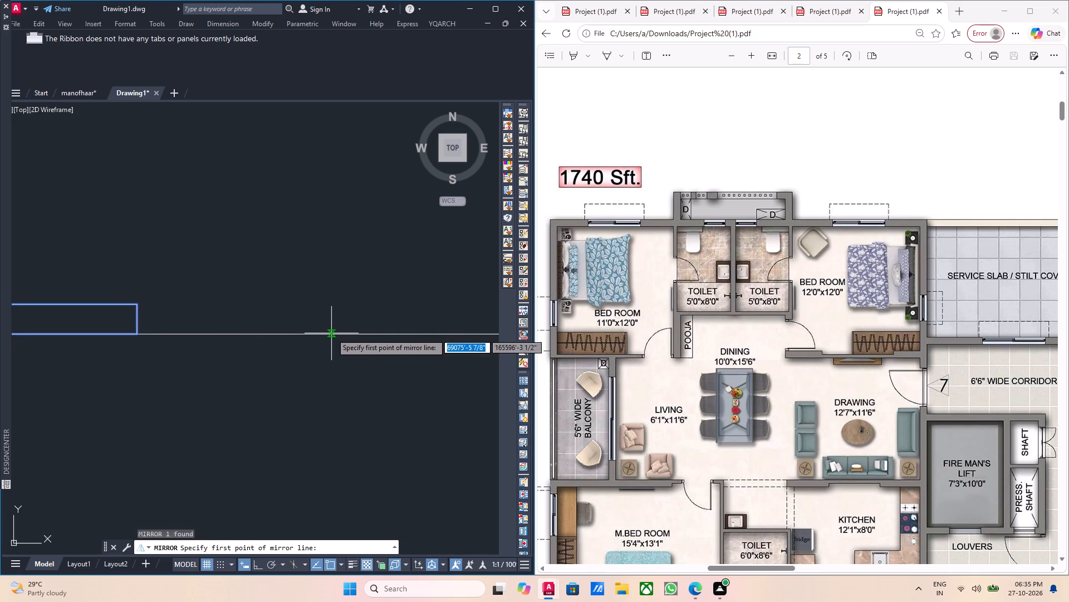
scroll(376, 333, down, 3)
middle_drag(385, 339, 225, 342)
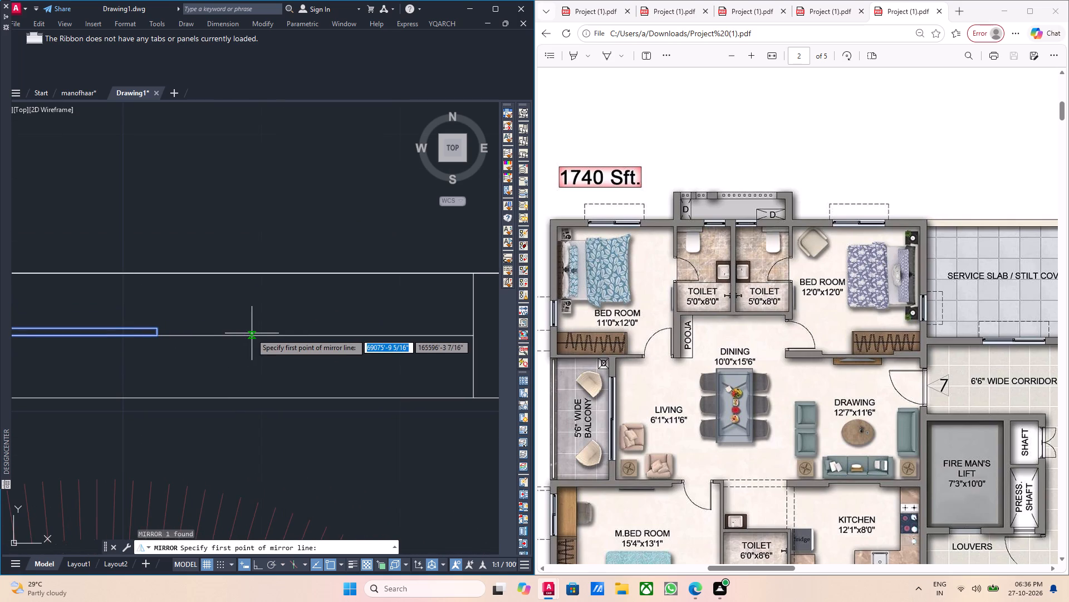
click(241, 336)
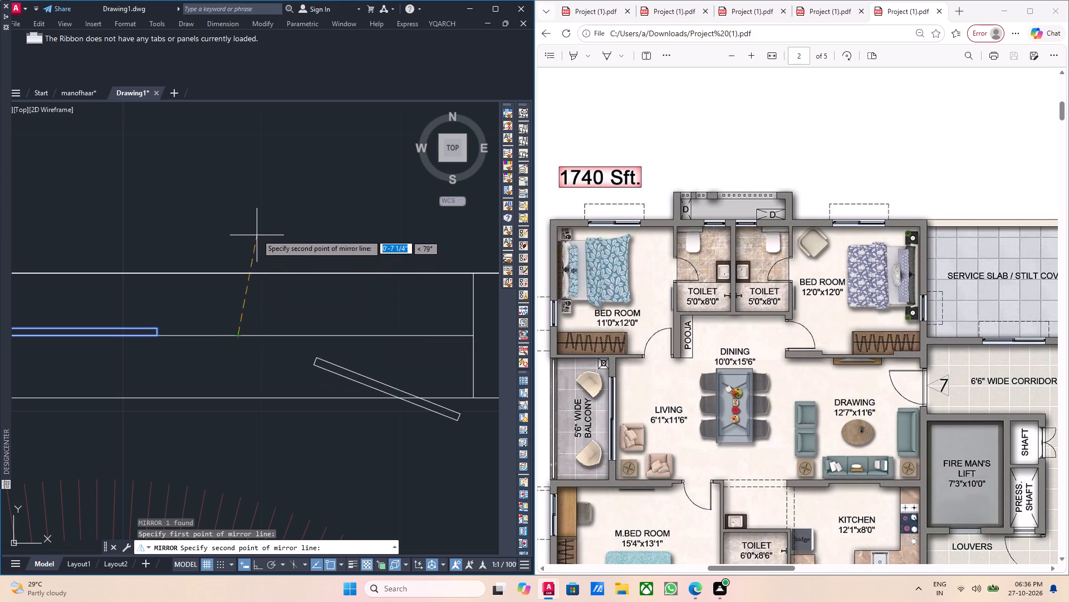
click(243, 164)
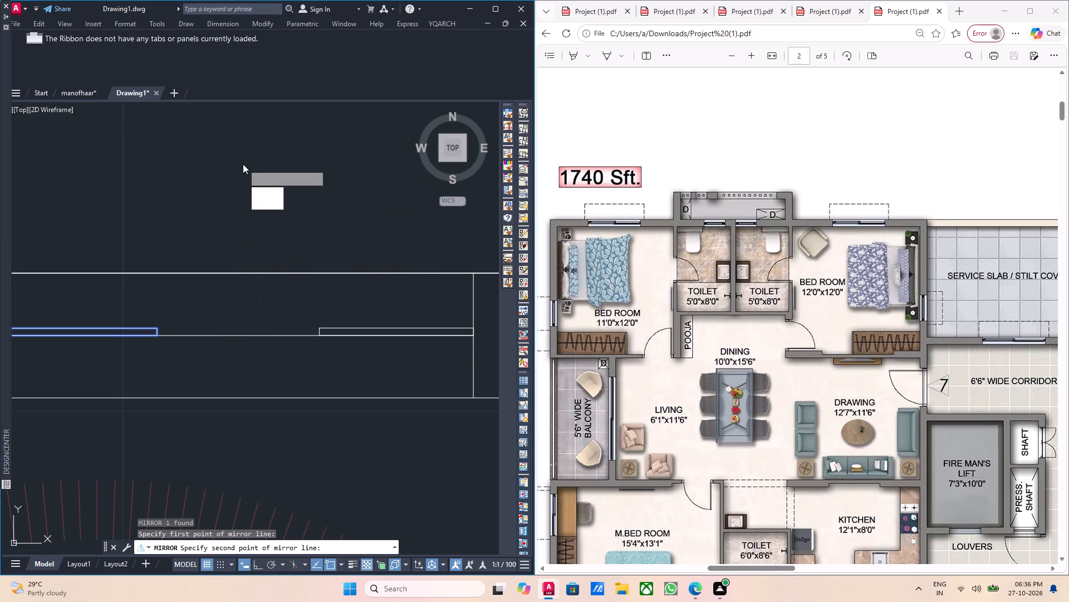
click(268, 187)
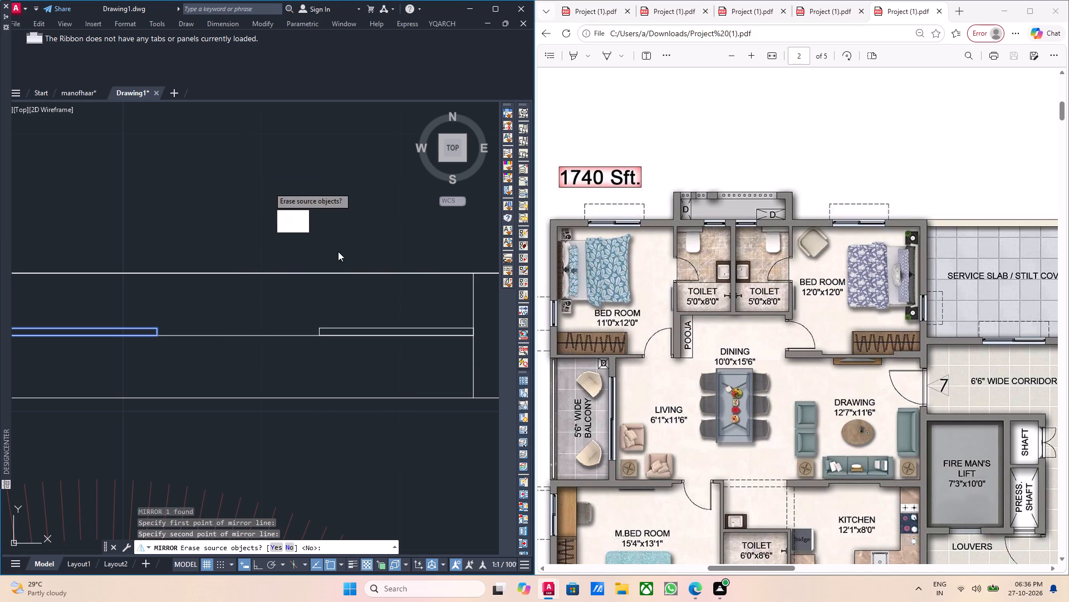
drag(297, 209, 302, 218)
drag(318, 248, 302, 218)
Move the mirrored east sash panel south by its own thickness so its top edge lies on the window's centre line.
middle_drag(343, 271, 335, 271)
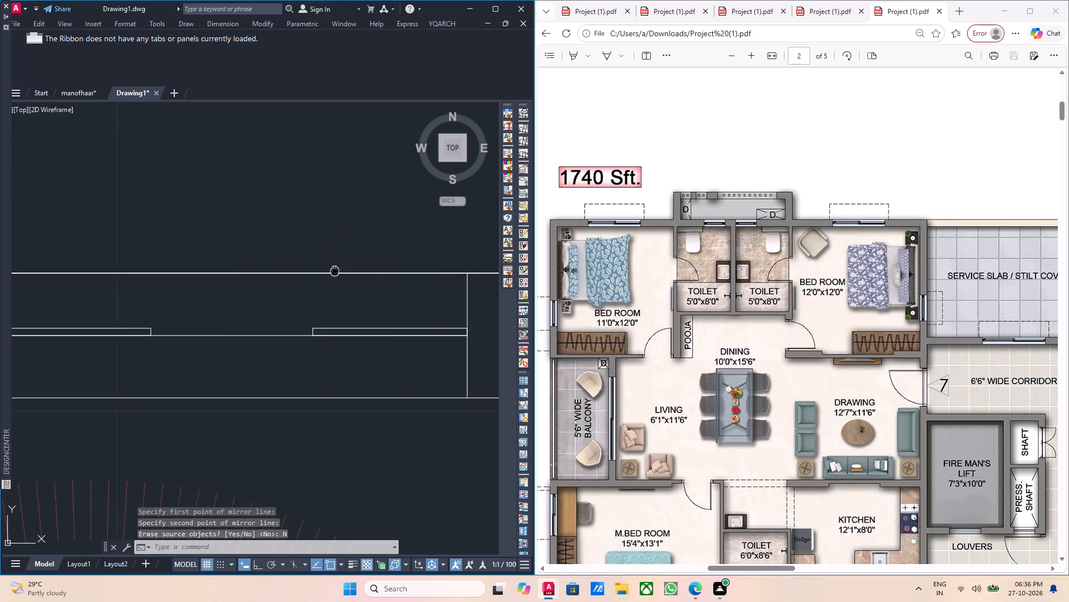
middle_drag(335, 271, 310, 254)
scroll(339, 300, up, 3)
drag(385, 347, 366, 339)
click(340, 327)
middle_drag(379, 349, 67, 317)
middle_drag(337, 329, 227, 334)
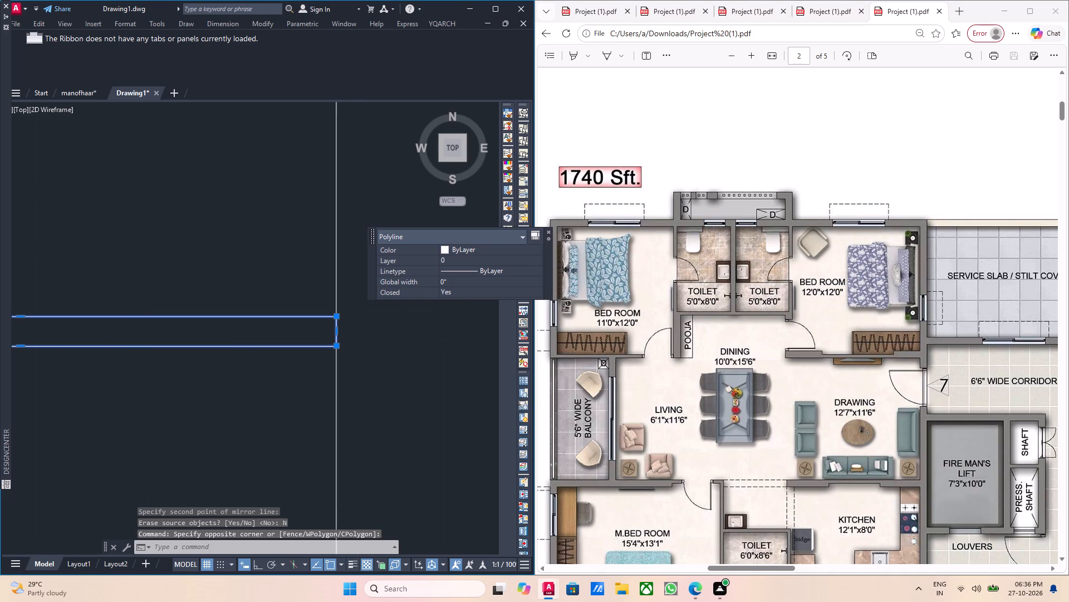
key(m)
key(Return)
scroll(285, 328, up, 1)
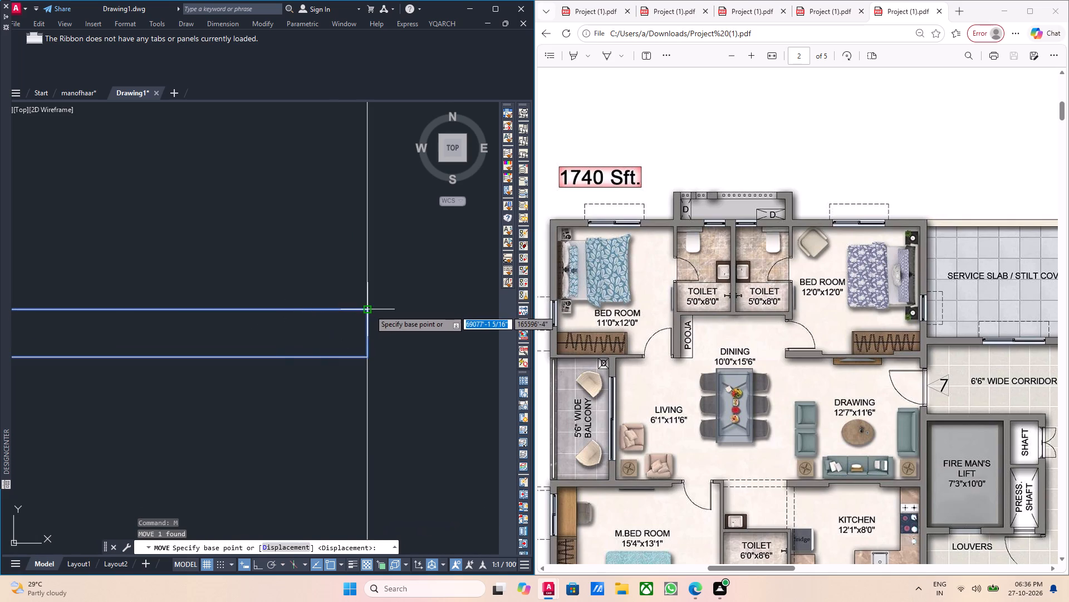
click(370, 310)
click(364, 356)
scroll(468, 370, down, 4)
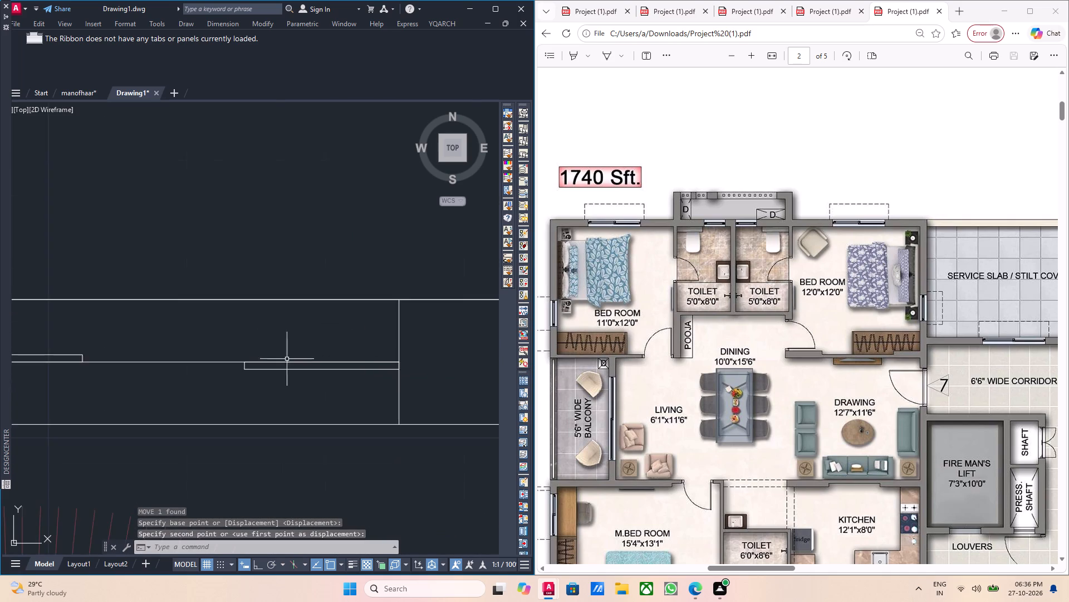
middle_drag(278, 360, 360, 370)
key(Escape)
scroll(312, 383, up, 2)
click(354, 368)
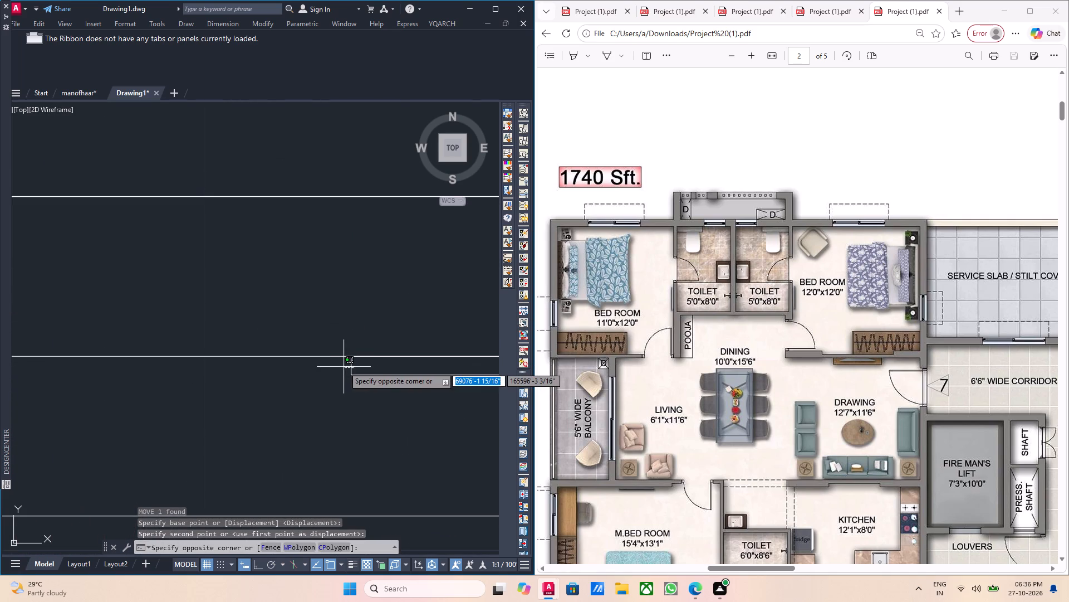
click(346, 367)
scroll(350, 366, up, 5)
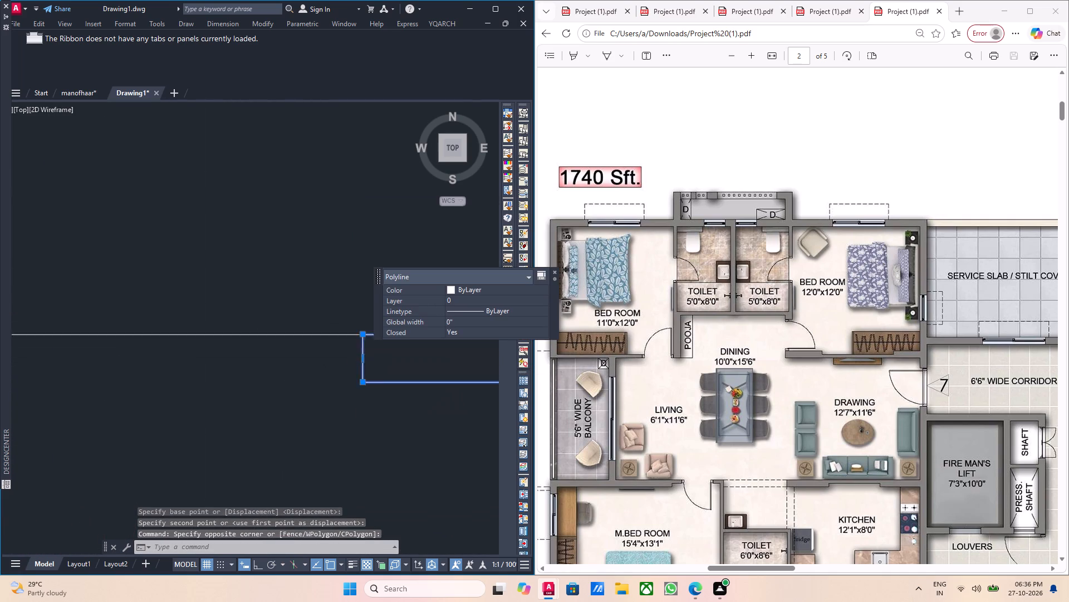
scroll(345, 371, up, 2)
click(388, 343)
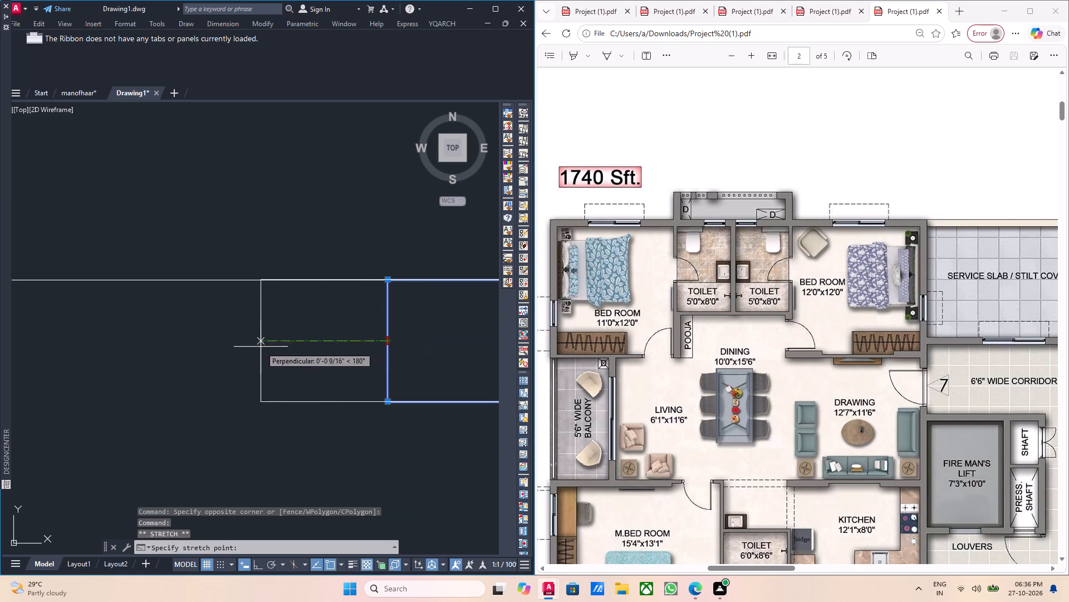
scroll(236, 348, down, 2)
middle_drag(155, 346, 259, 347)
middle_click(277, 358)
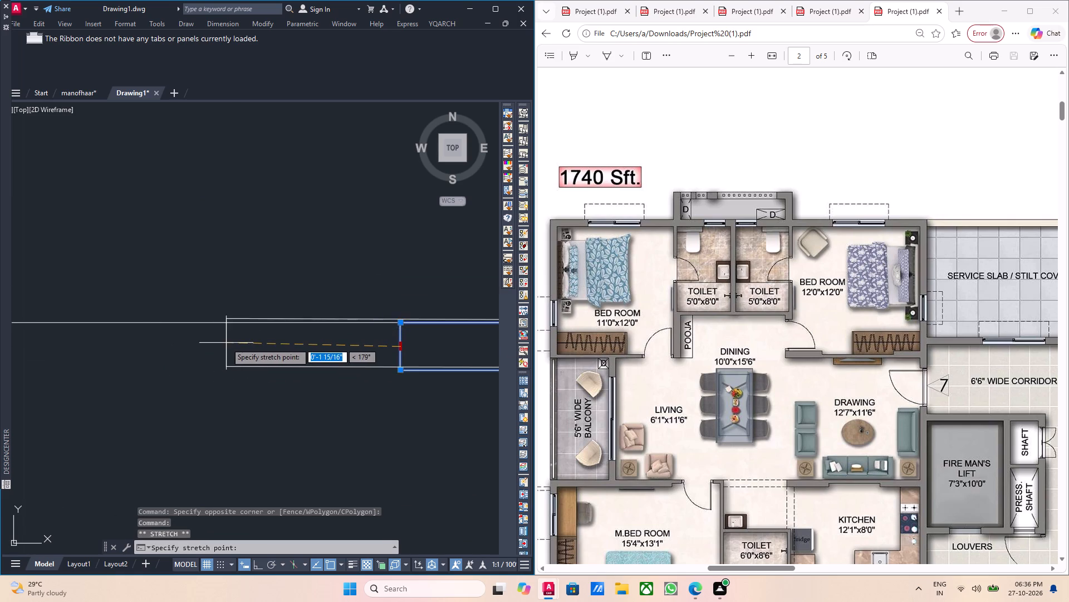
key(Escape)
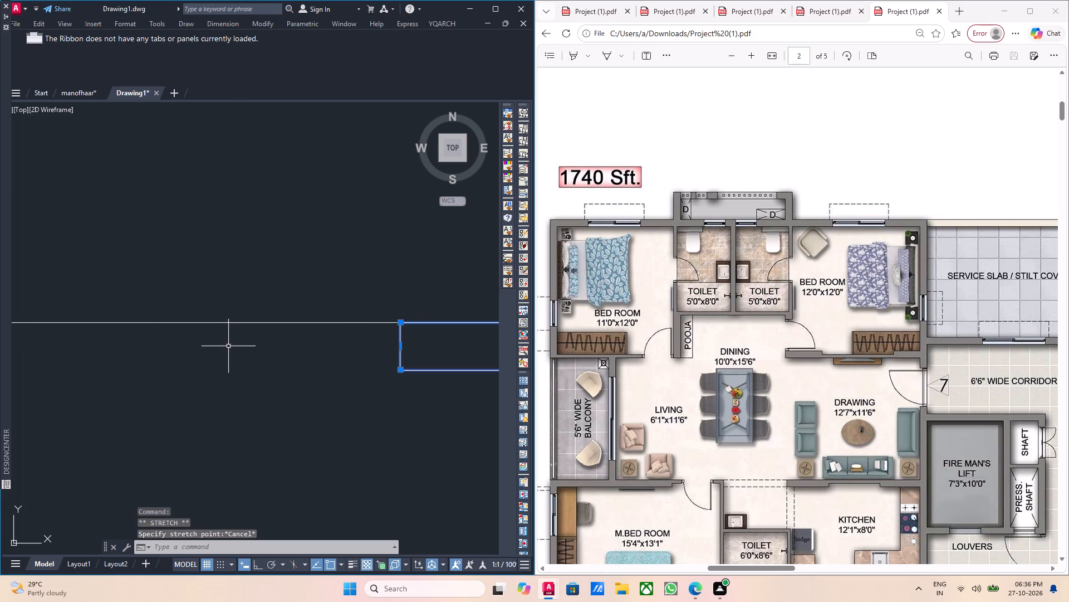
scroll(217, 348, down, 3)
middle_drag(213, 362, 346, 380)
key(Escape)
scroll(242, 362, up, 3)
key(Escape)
Draw a vertical guide line from the midpoint of the window's centre line north to the wall's outer face.
drag(330, 367, 306, 360)
click(279, 342)
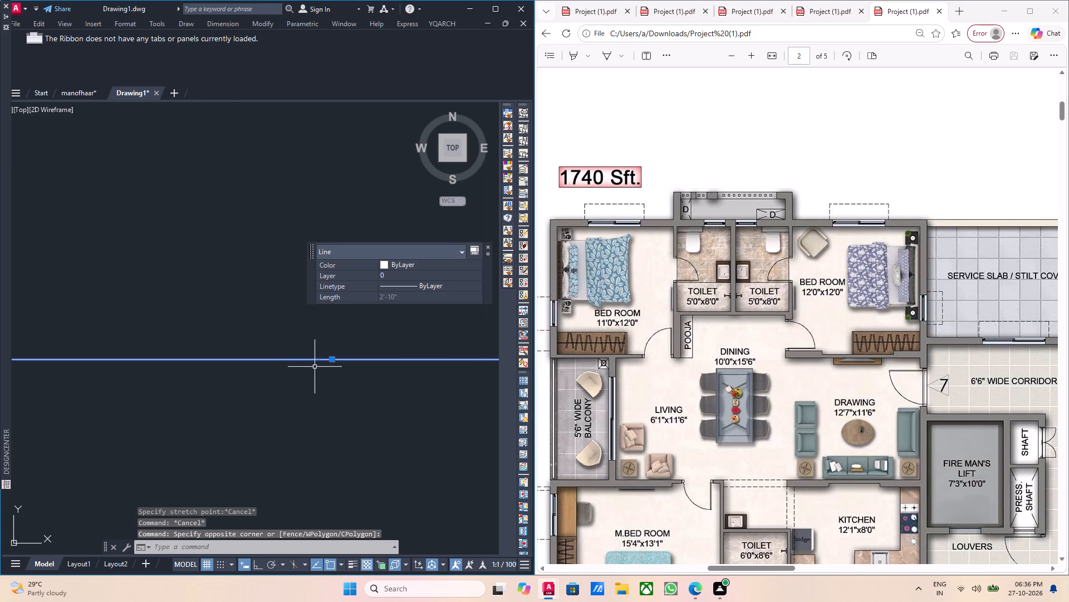
key(l)
key(Return)
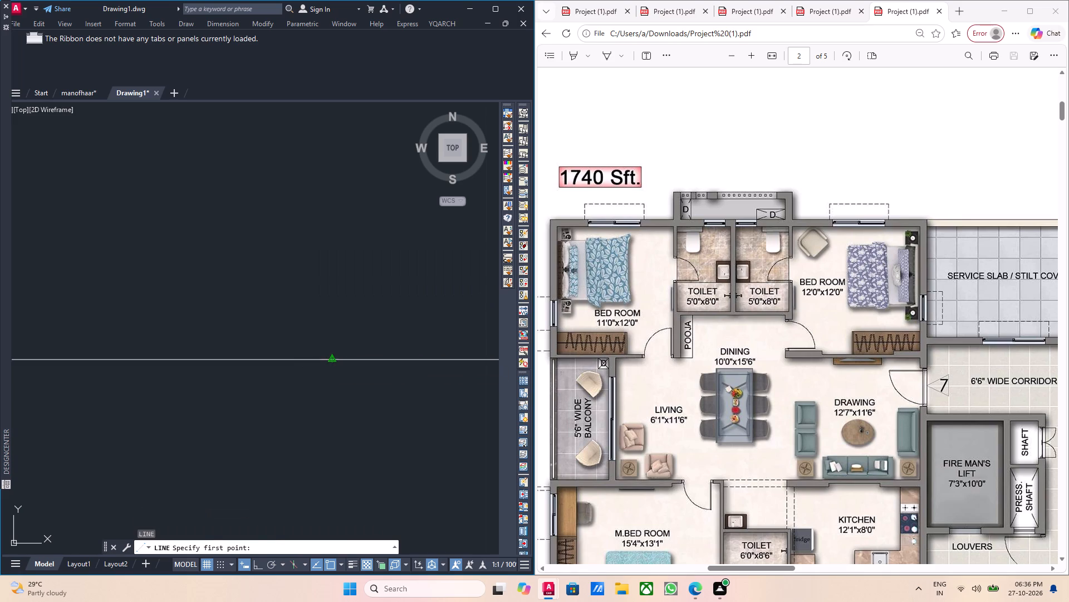
click(330, 360)
scroll(311, 273, down, 3)
scroll(311, 273, up, 1)
middle_drag(311, 273, 323, 348)
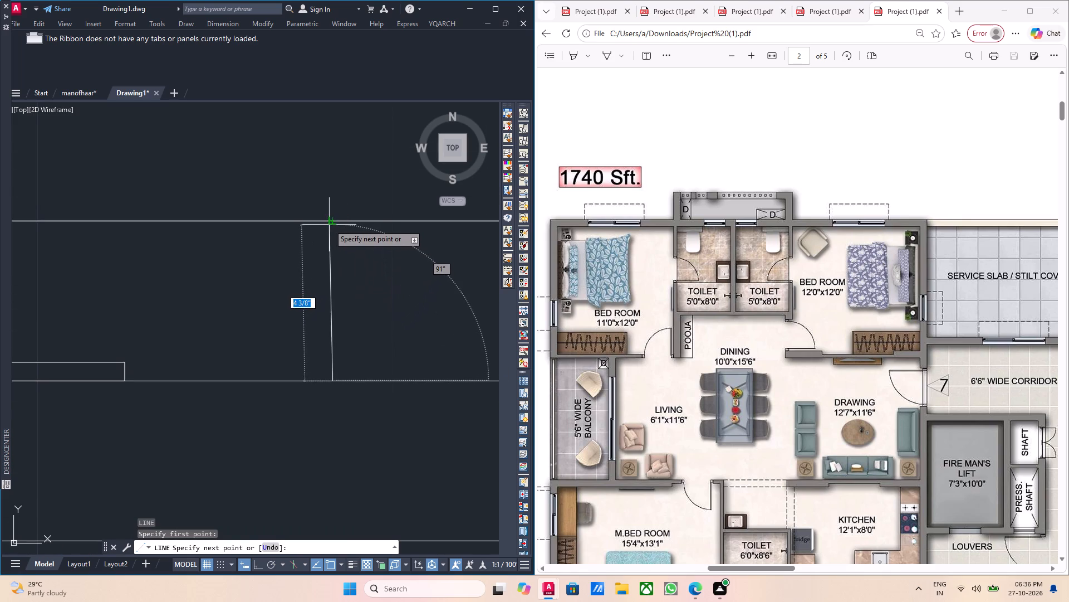
click(331, 222)
key(Escape)
With Ortho on, stretch the east sash panel's west end to the vertical guide line at the window's middle.
scroll(331, 223, down, 2)
middle_drag(393, 326, 312, 330)
scroll(312, 330, up, 5)
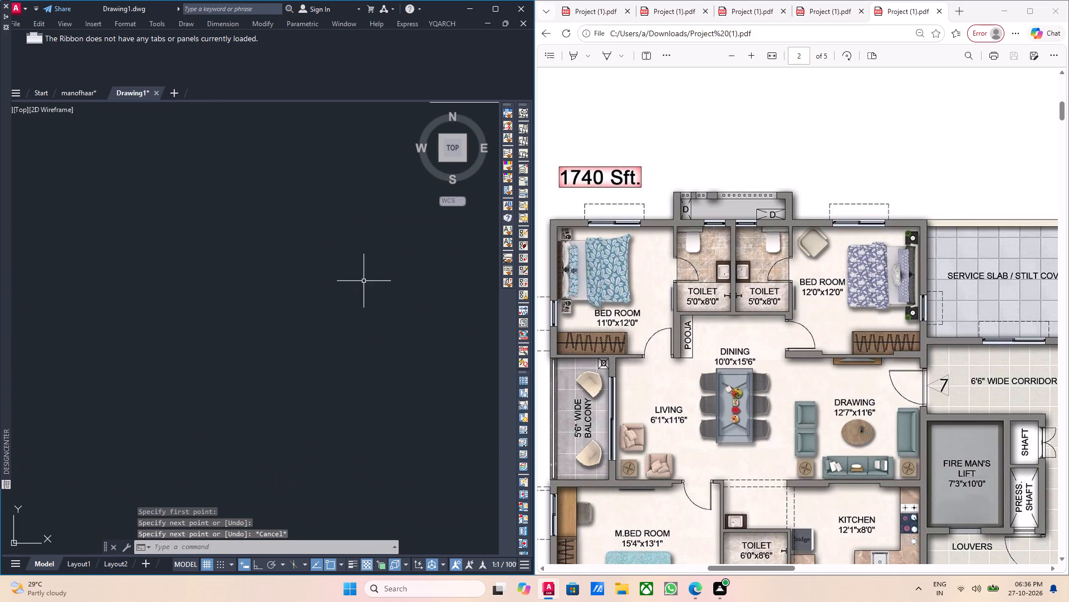
middle_drag(356, 287, 311, 409)
scroll(311, 409, down, 1)
scroll(354, 320, up, 1)
middle_drag(354, 320, 337, 430)
scroll(337, 430, down, 1)
drag(364, 389, 335, 387)
click(327, 386)
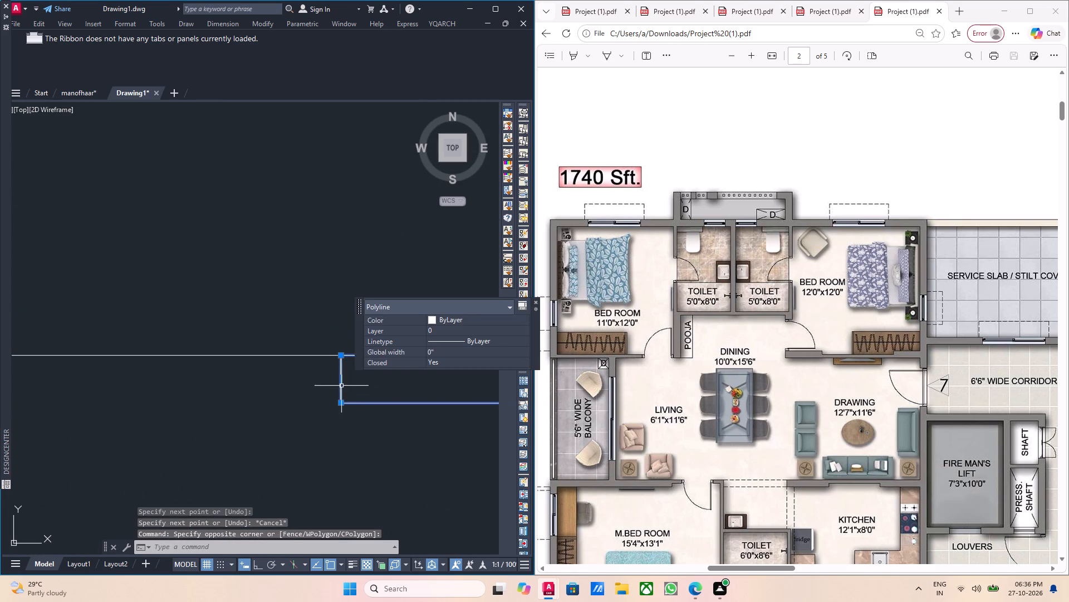
scroll(343, 377, up, 2)
click(339, 327)
key(Escape)
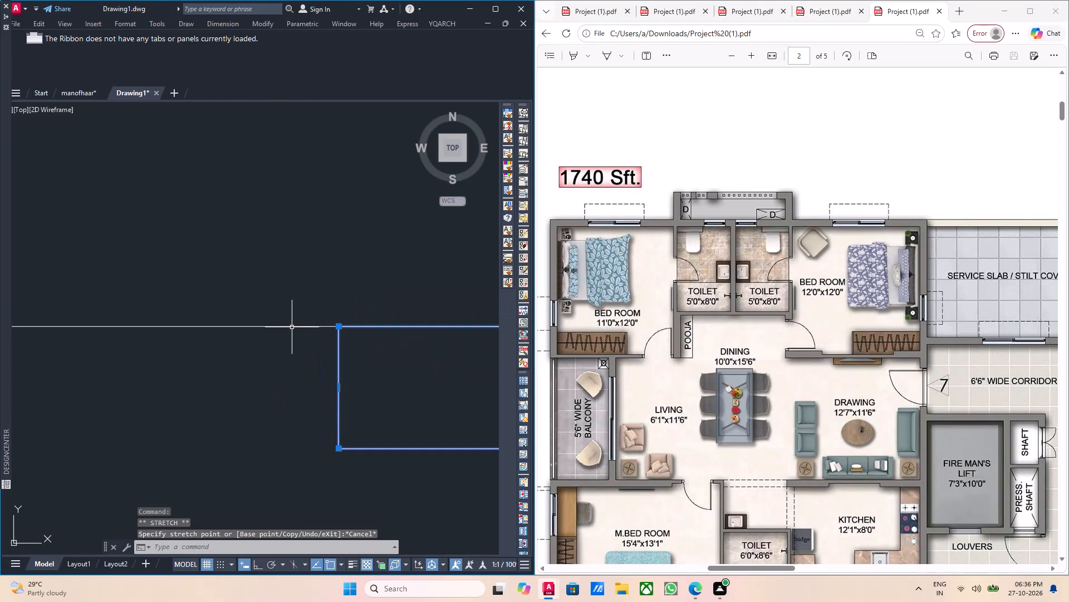
click(337, 388)
scroll(218, 389, down, 2)
middle_drag(182, 403, 486, 401)
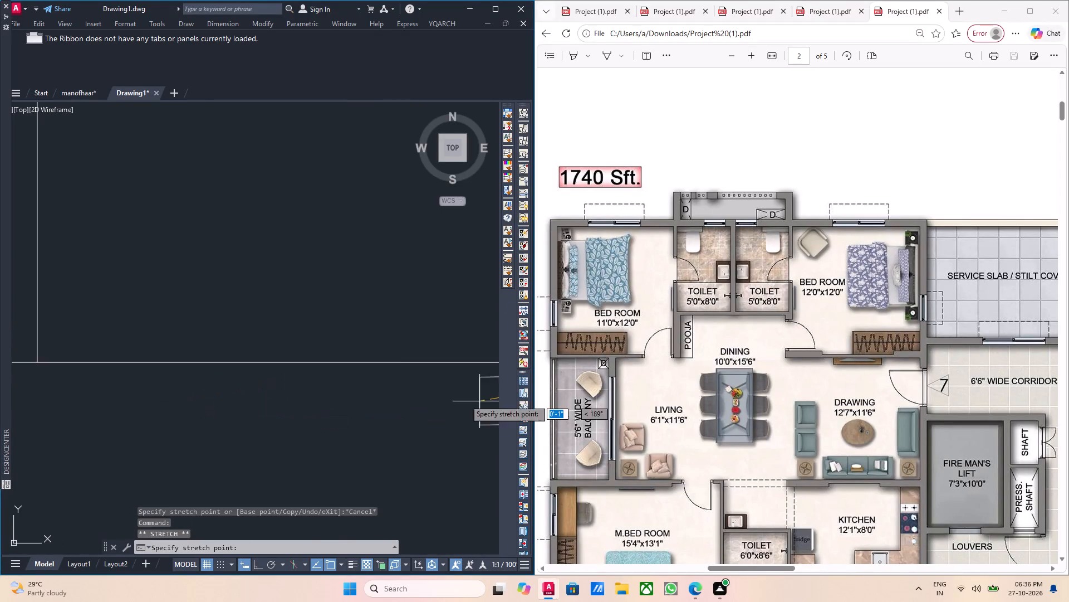
scroll(301, 386, down, 3)
middle_drag(199, 392, 278, 393)
scroll(308, 385, up, 3)
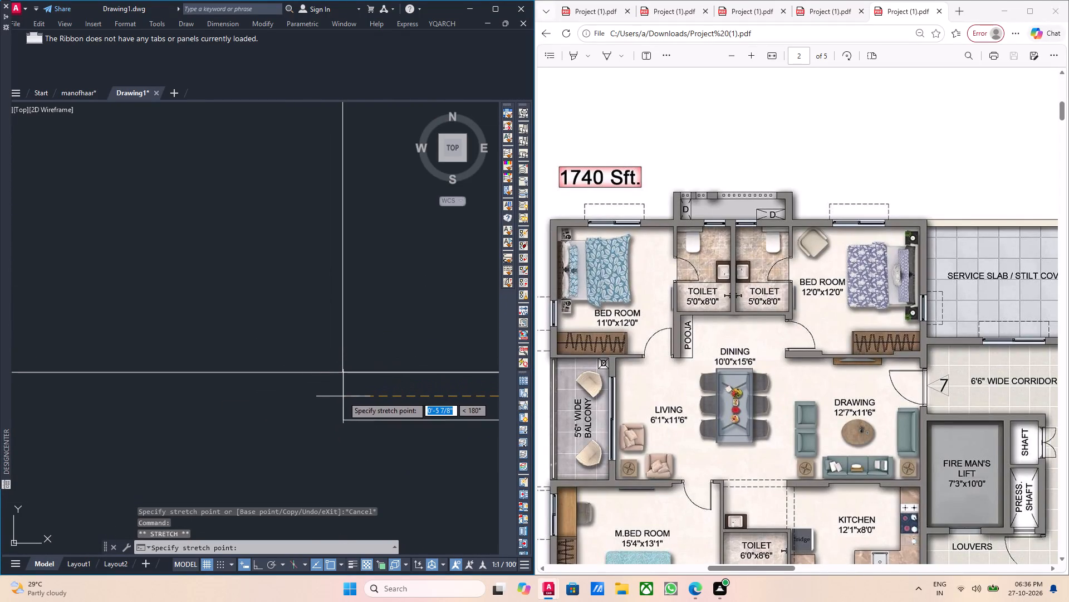
key(F8)
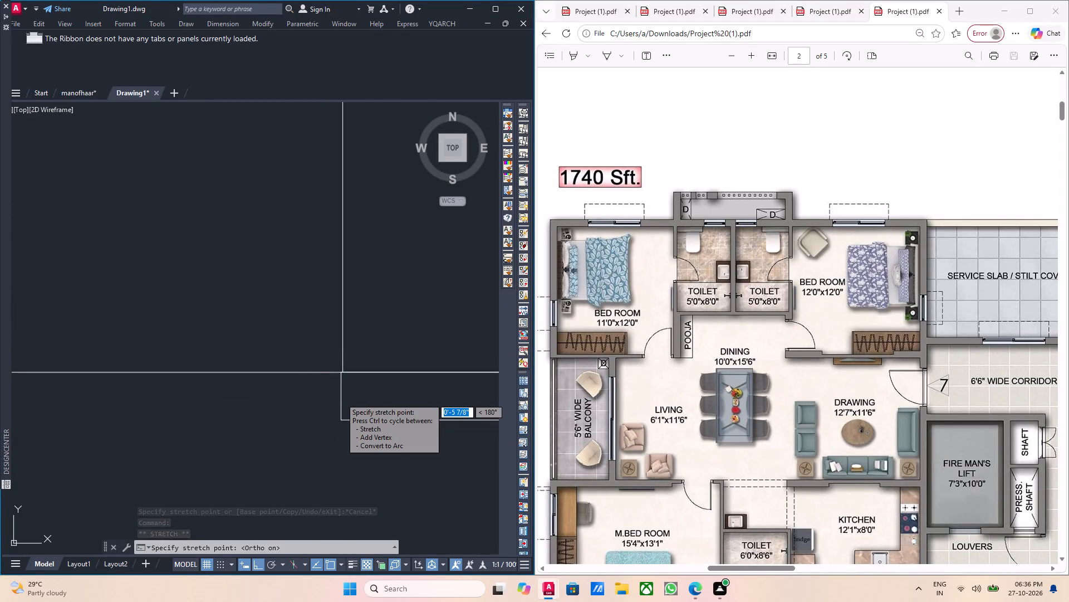
click(341, 398)
key(Escape)
middle_drag(259, 395, 350, 395)
scroll(254, 391, down, 2)
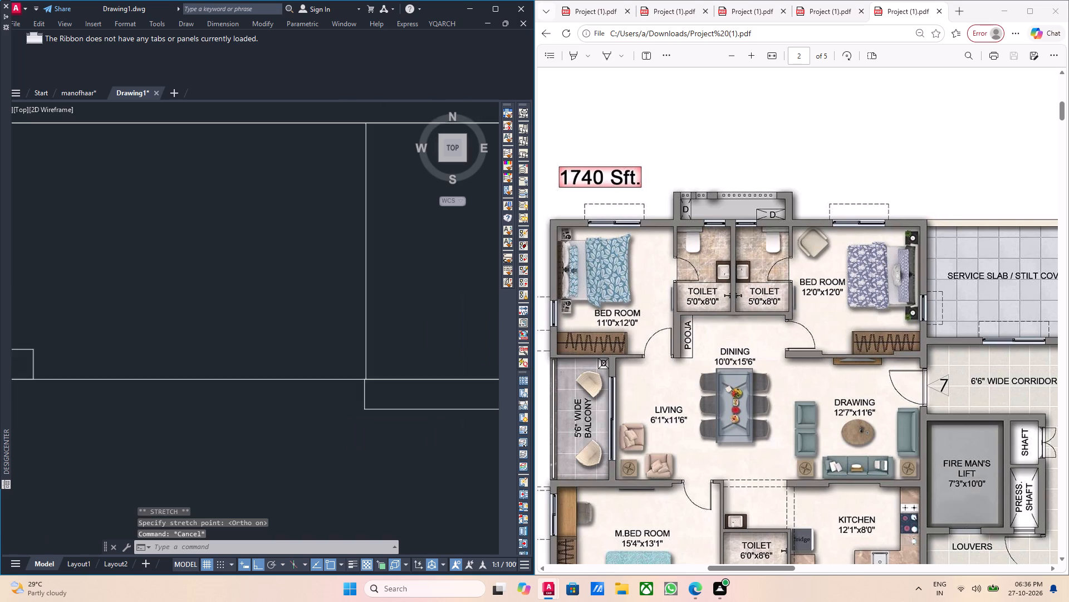
Stretch the west sash panel's east end to the vertical guide line at the window's middle.
scroll(148, 395, up, 1)
middle_drag(151, 395, 225, 411)
scroll(222, 404, down, 1)
scroll(185, 382, up, 3)
drag(213, 388, 185, 389)
click(174, 383)
middle_drag(233, 411, 180, 395)
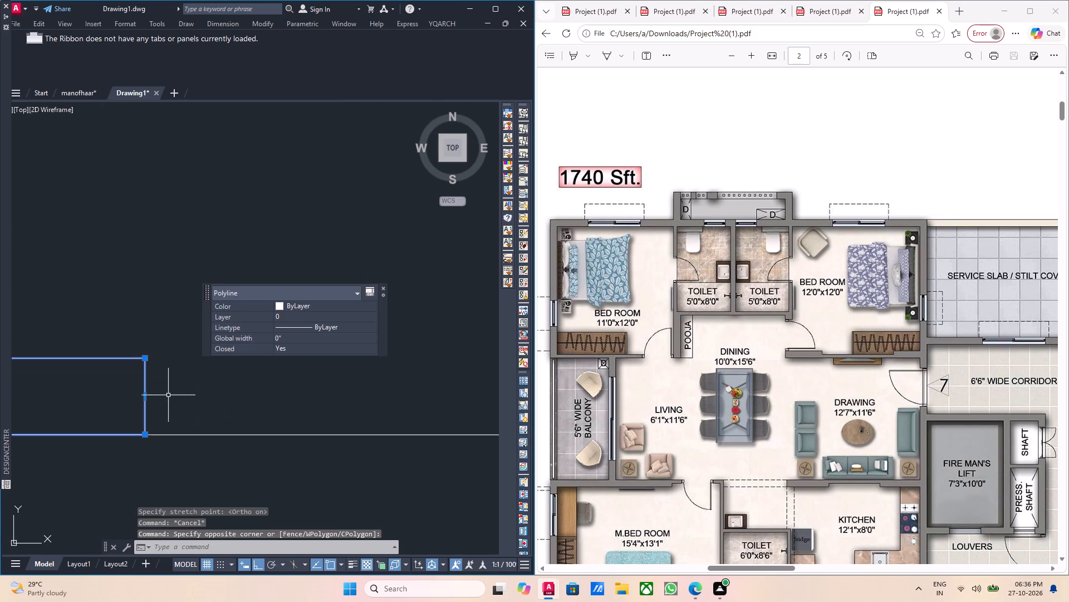
click(146, 397)
scroll(252, 394, down, 3)
middle_drag(376, 405, 313, 411)
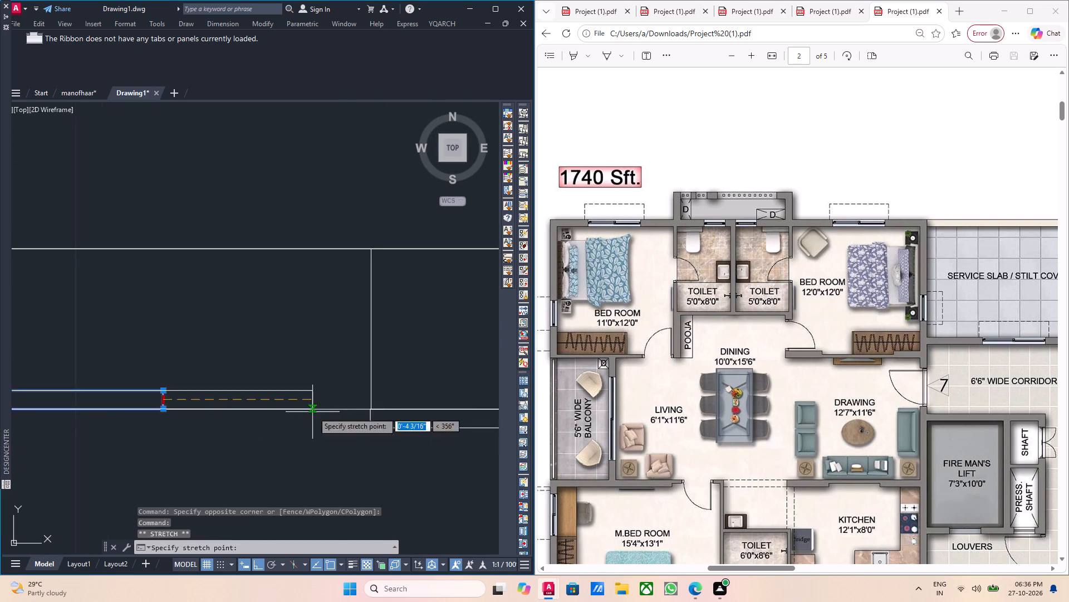
scroll(371, 404, up, 3)
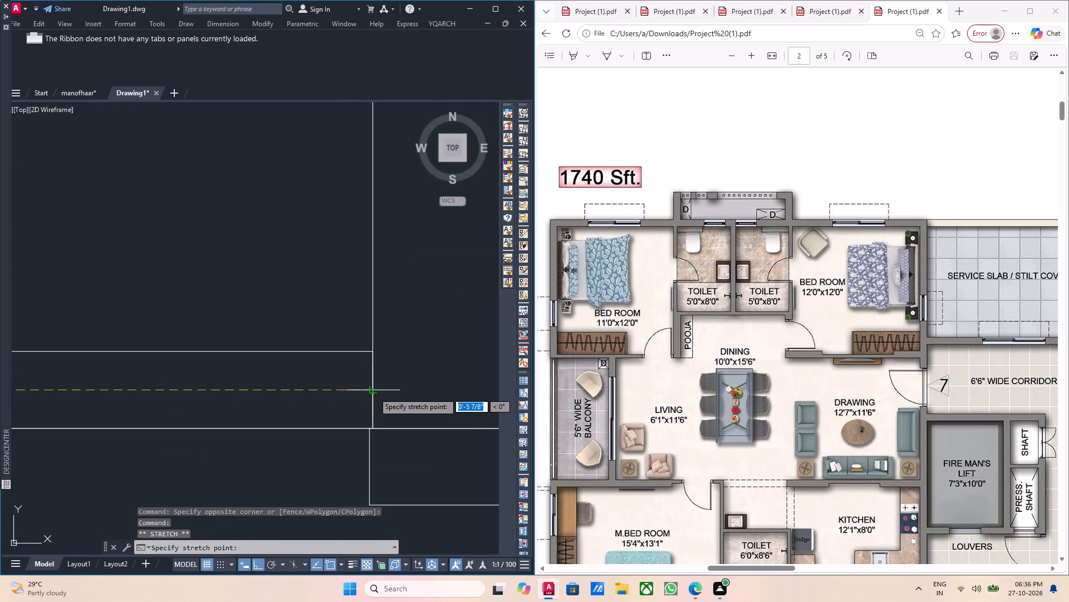
click(374, 392)
scroll(364, 395, down, 3)
key(Escape)
middle_drag(380, 413, 347, 416)
key(Escape)
Extend the vertical guide line south past the bottom edge of the east sash panel.
scroll(340, 411, up, 4)
middle_click(327, 407)
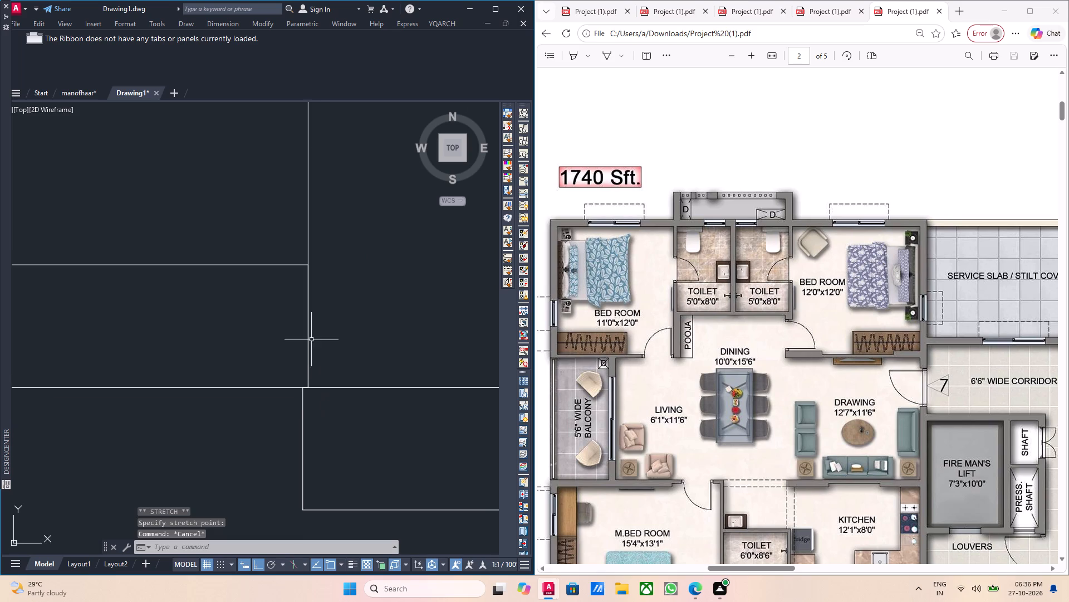
scroll(303, 234, up, 1)
middle_drag(303, 243, 306, 297)
drag(332, 288, 303, 287)
click(296, 284)
middle_drag(369, 326, 325, 197)
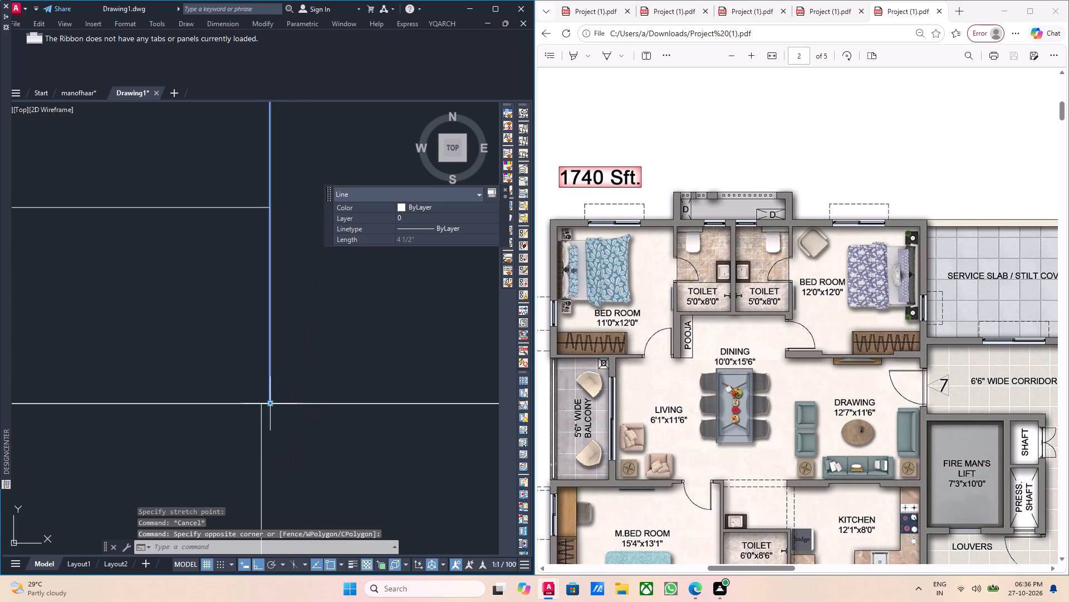
click(272, 404)
middle_drag(274, 470, 253, 274)
click(254, 439)
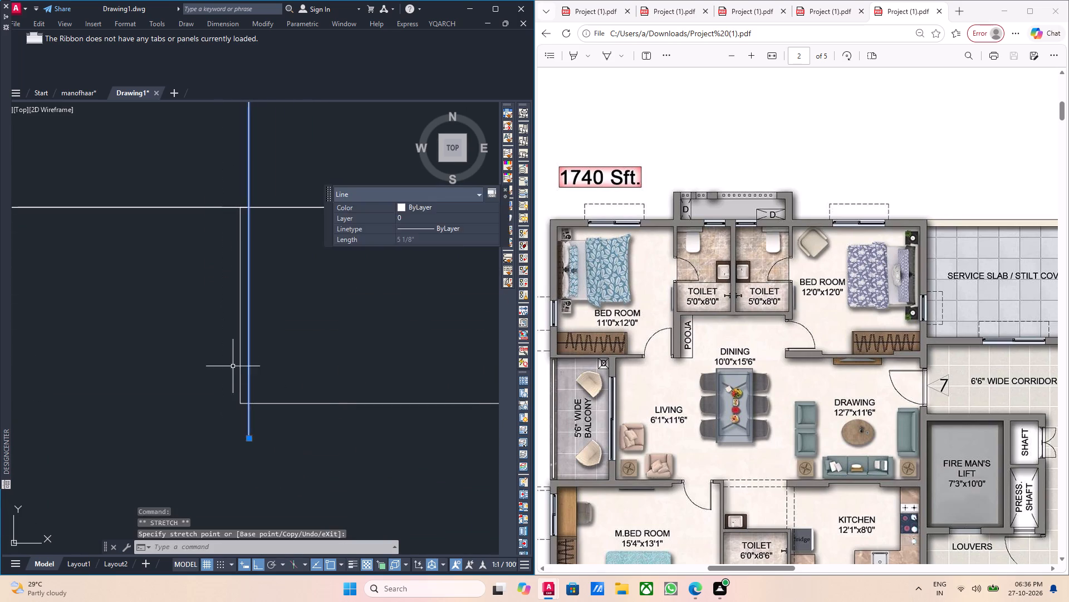
key(Escape)
Stretch the east sash panel's west edge onto the vertical guide line so both panels meet there.
scroll(249, 338, up, 2)
drag(229, 315, 223, 315)
click(210, 311)
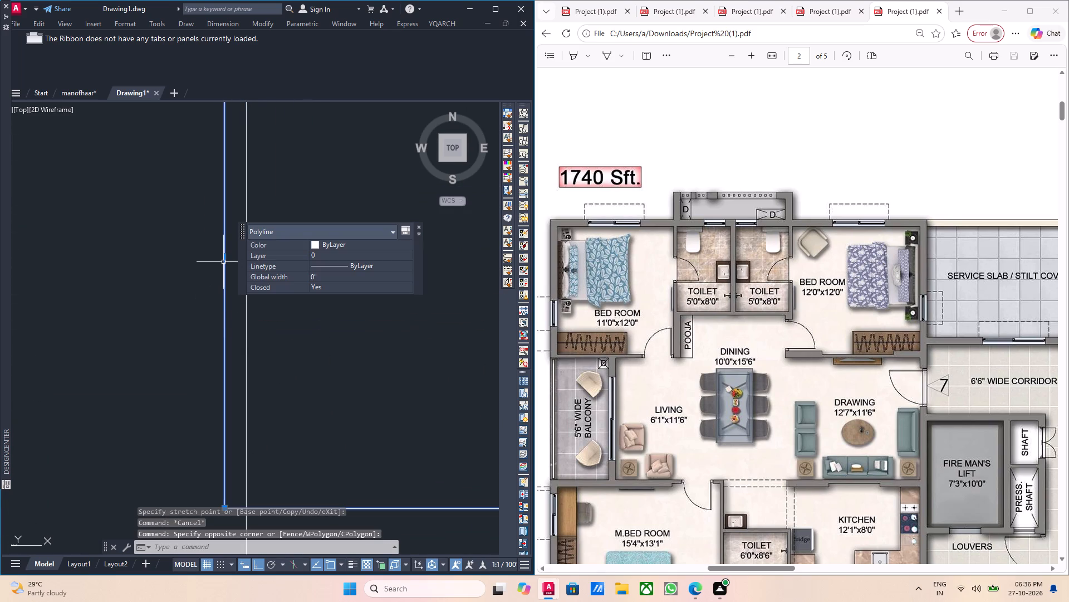
click(226, 258)
click(246, 258)
key(Escape)
Delete the vertical guide line at the middle of the window.
scroll(243, 259, down, 4)
middle_drag(308, 311, 298, 315)
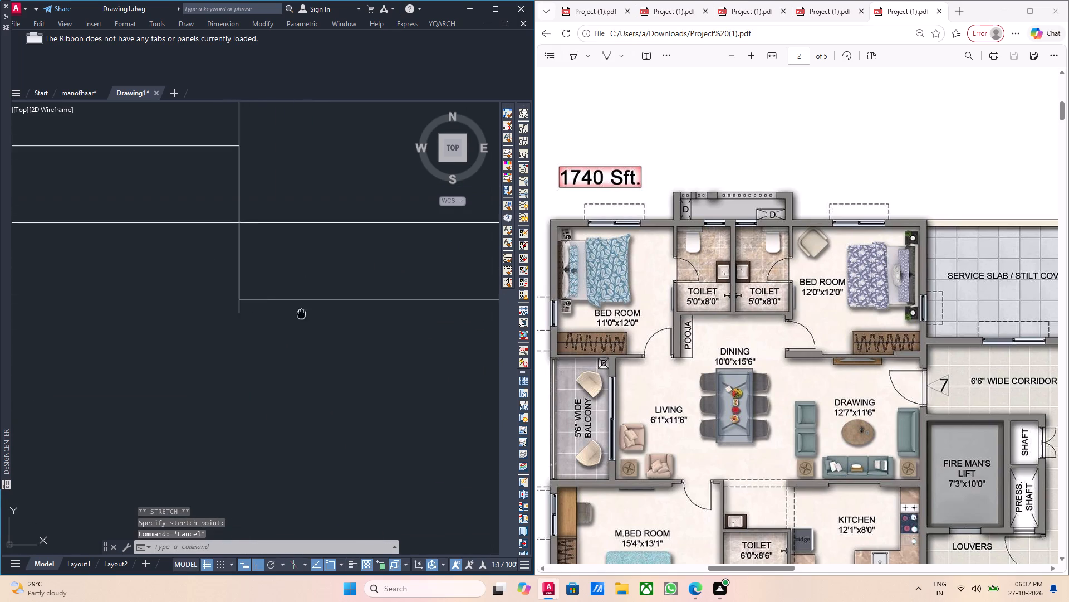
middle_drag(298, 315, 282, 326)
key(Escape)
scroll(212, 326, up, 2)
drag(257, 330, 218, 321)
click(208, 317)
middle_drag(289, 362, 254, 374)
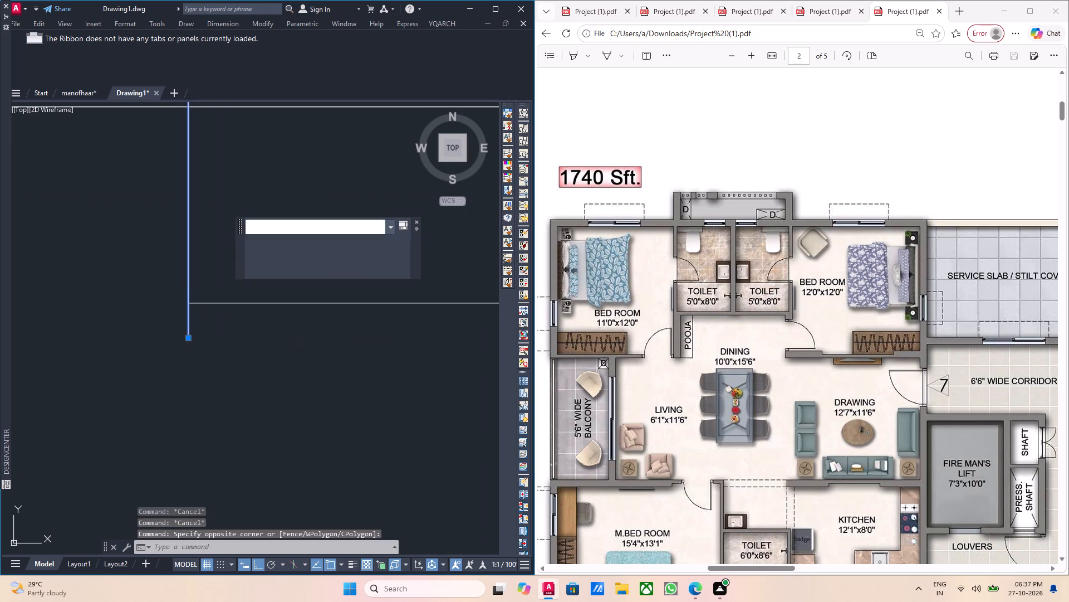
key(Delete)
Examine the two-panel window and compare it with the windows in the reference plan.
scroll(254, 373, down, 6)
scroll(268, 371, up, 1)
middle_drag(270, 376, 185, 356)
scroll(249, 360, up, 1)
scroll(204, 386, down, 3)
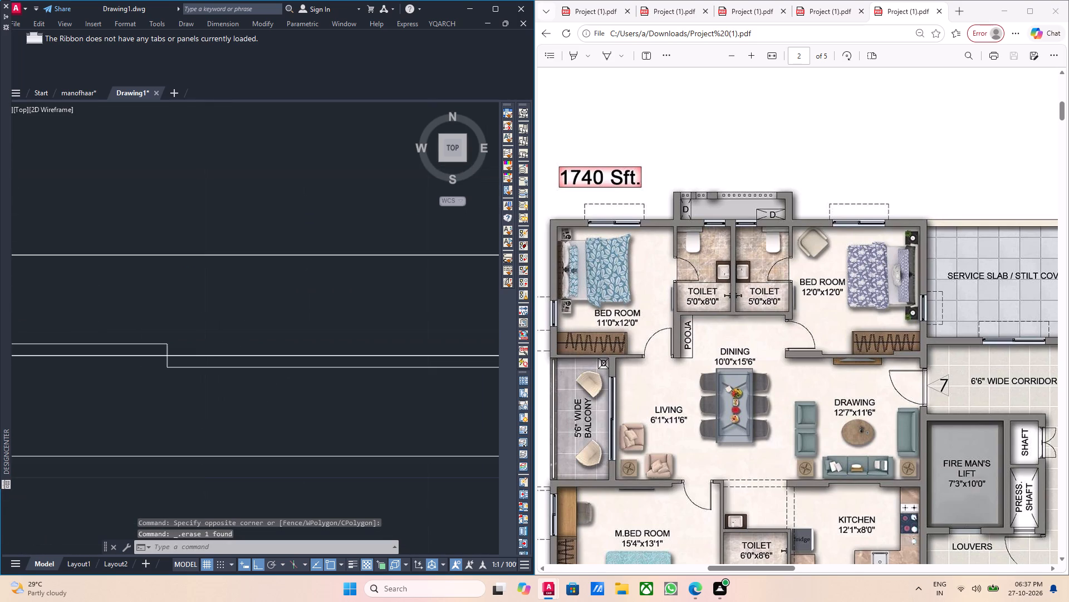
middle_drag(200, 389, 171, 399)
middle_drag(192, 394, 184, 395)
middle_drag(310, 404, 277, 404)
scroll(277, 404, down, 1)
middle_drag(263, 400, 350, 369)
middle_click(300, 377)
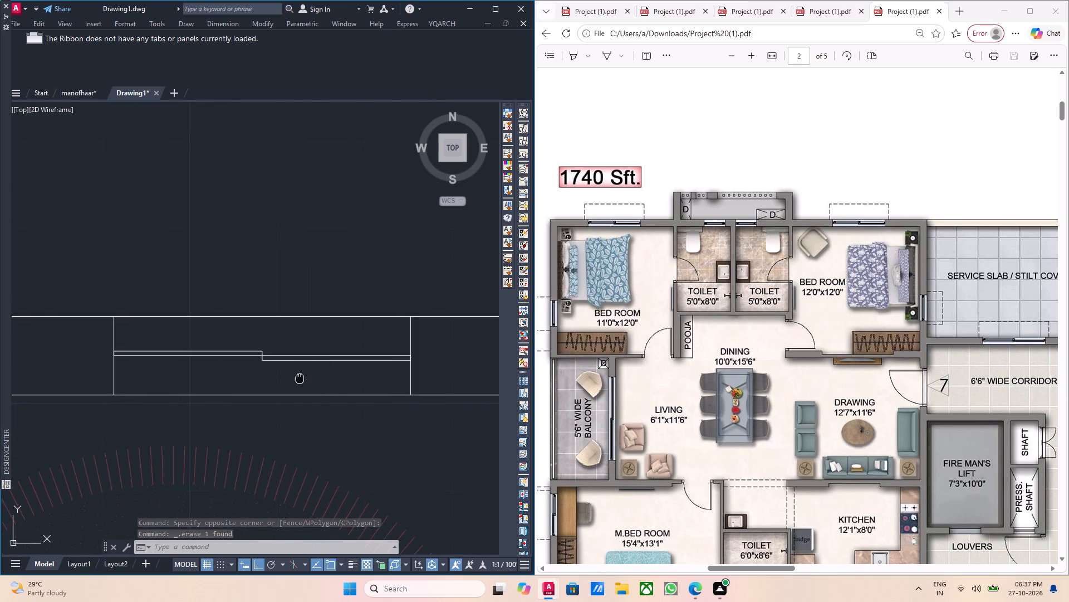
scroll(291, 377, up, 1)
middle_drag(291, 377, 296, 371)
middle_click(272, 370)
scroll(276, 368, down, 1)
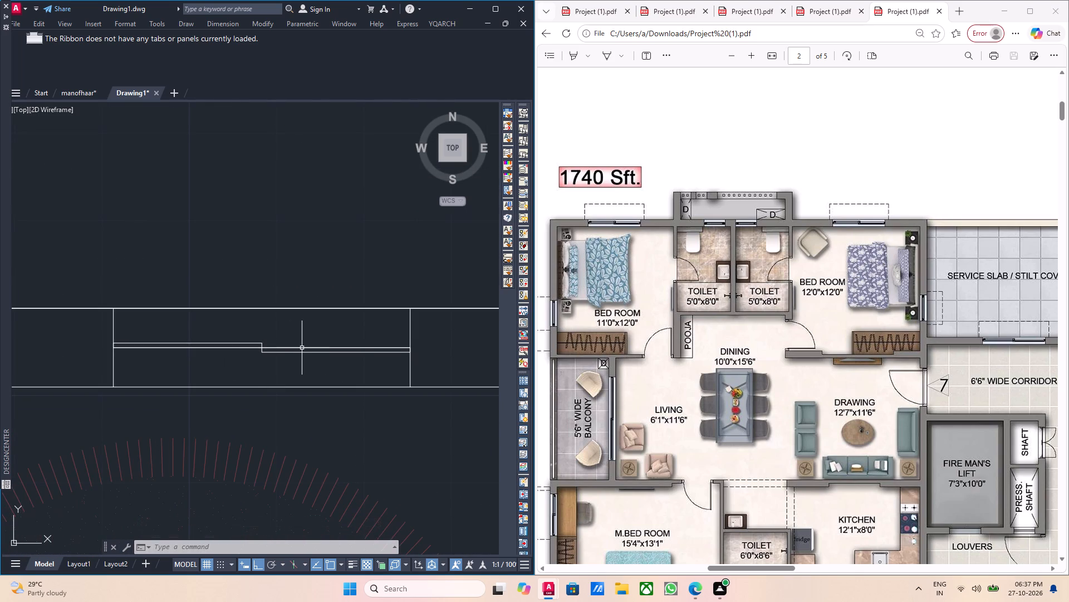
middle_drag(303, 347, 239, 342)
middle_drag(319, 383, 320, 376)
middle_drag(265, 367, 379, 338)
middle_drag(374, 339, 390, 344)
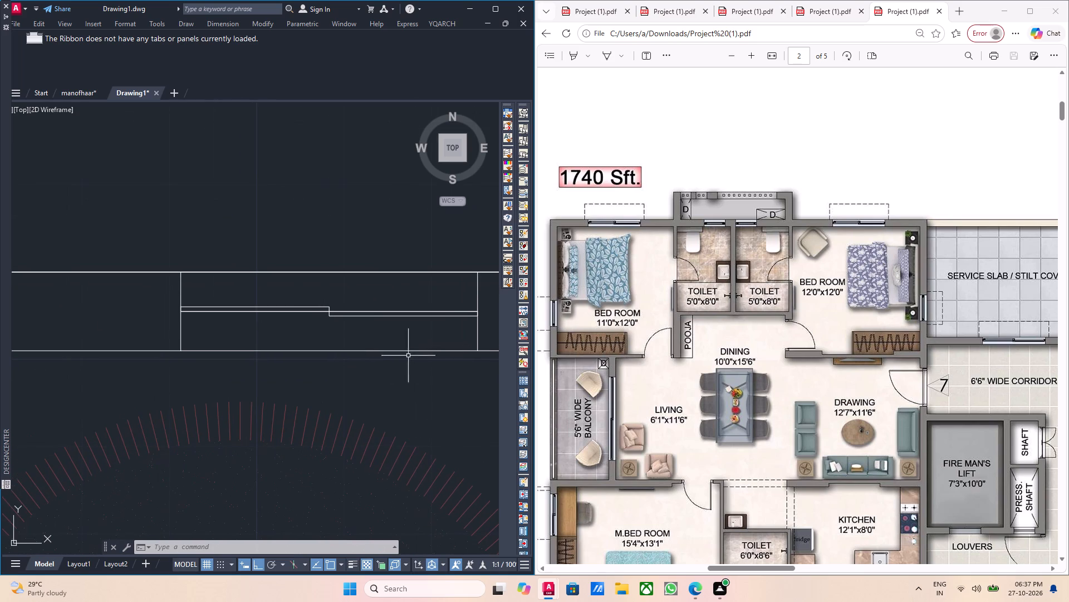
middle_drag(537, 293, 590, 338)
scroll(404, 326, down, 1)
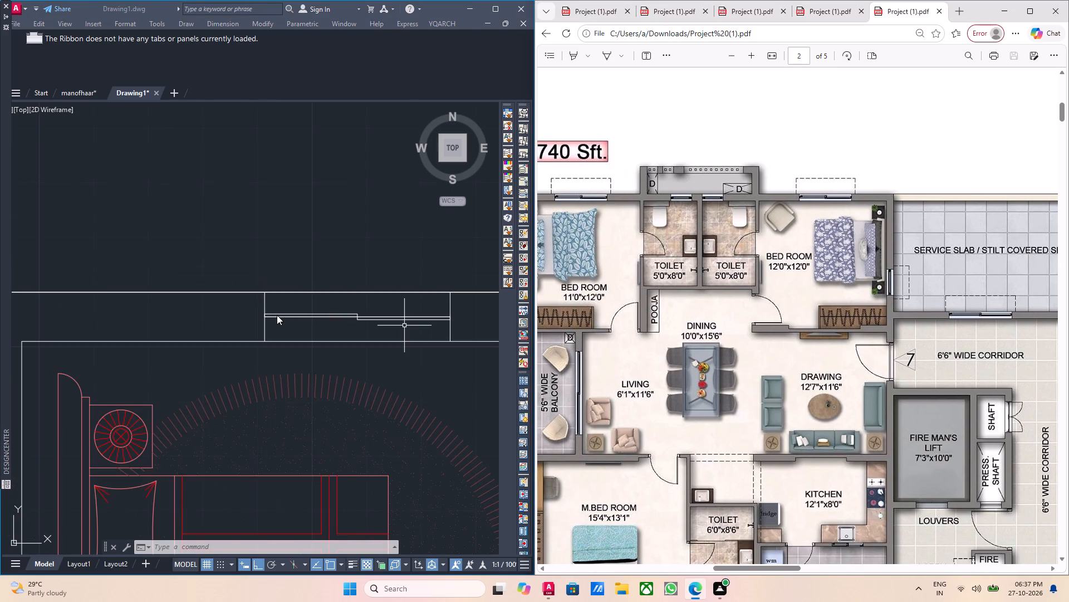
scroll(296, 309, down, 1)
middle_drag(305, 306, 211, 341)
middle_drag(235, 330, 200, 337)
middle_drag(218, 328, 198, 339)
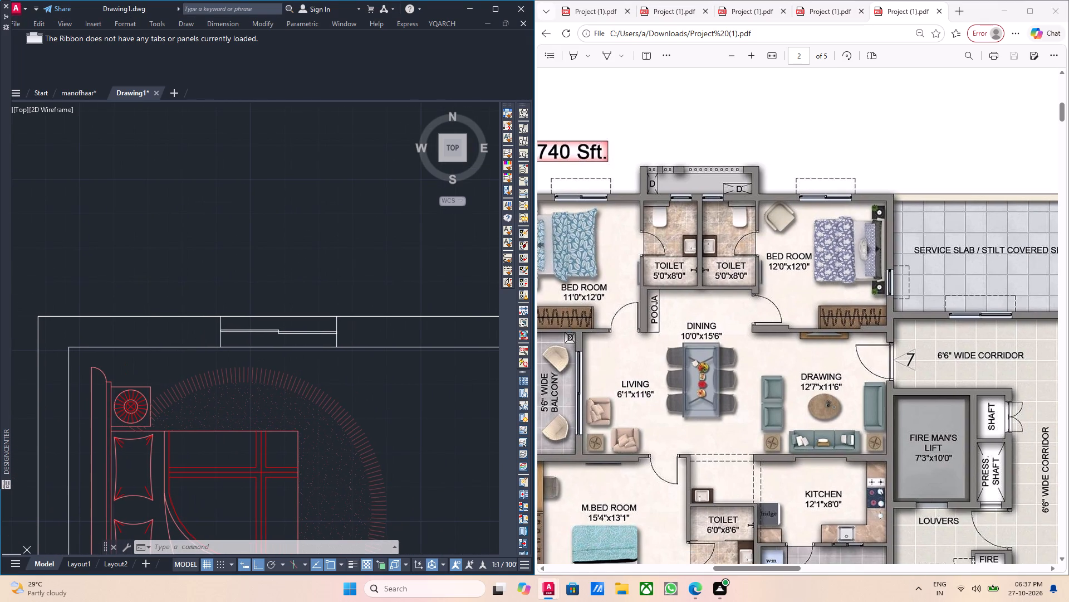
Draw a rectangle about 3'-10" wide against the wall's outer face, projecting north and overlapping the west bedroom window on both sides.
text(rex)
key(BackSpace)
key(c)
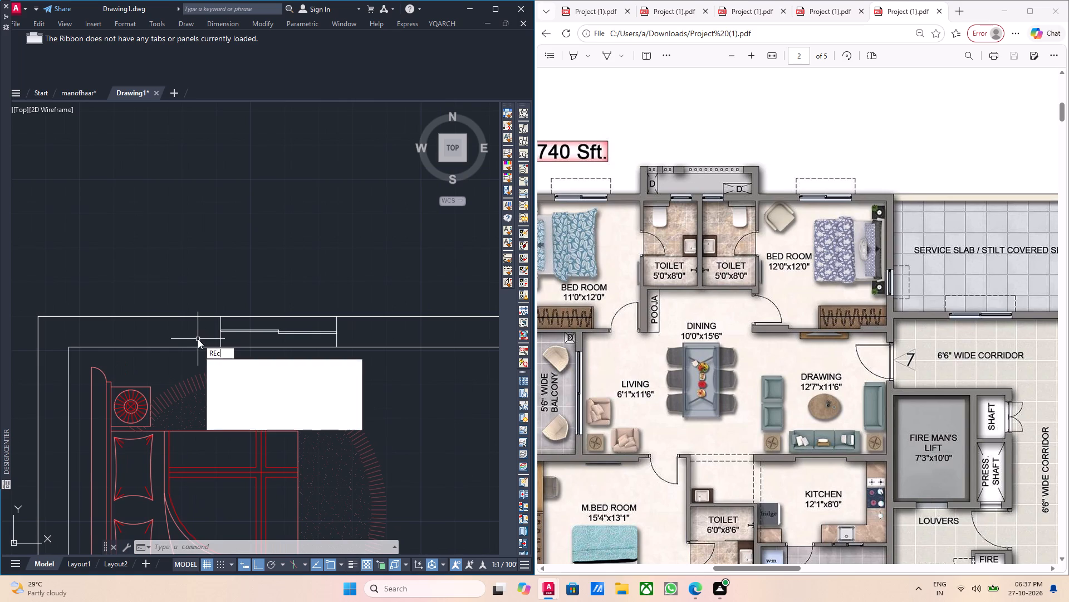
key(Return)
scroll(198, 305, up, 2)
click(198, 334)
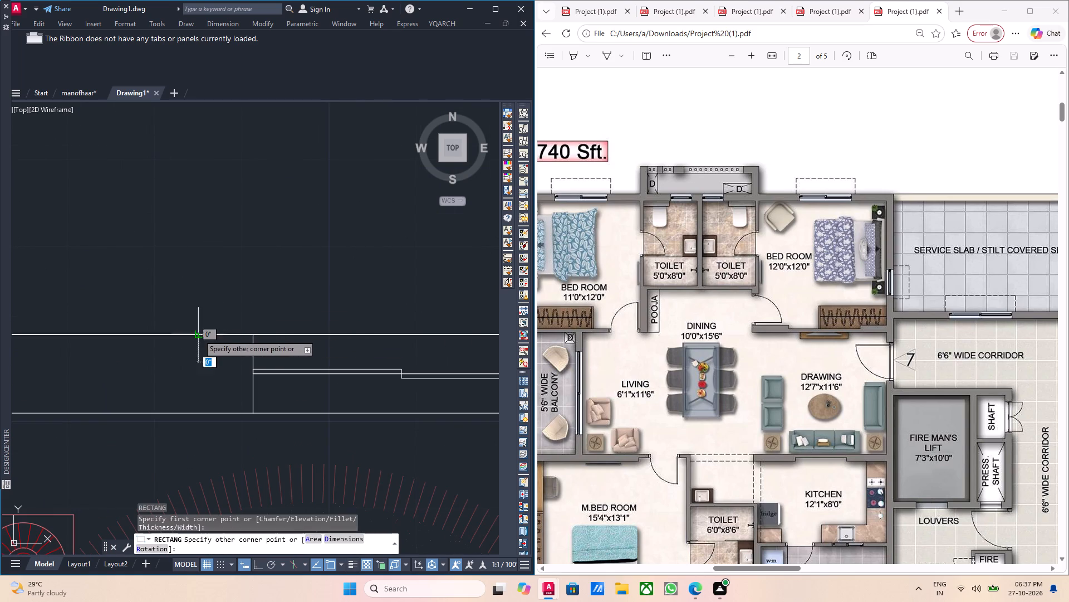
middle_drag(389, 288, 284, 295)
middle_drag(458, 302, 410, 303)
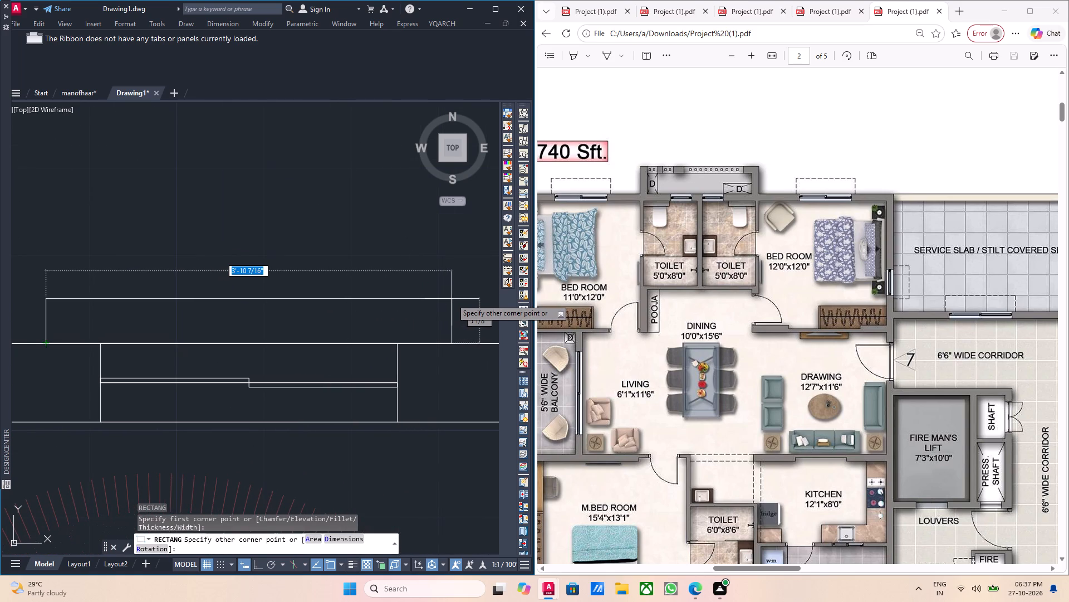
click(450, 279)
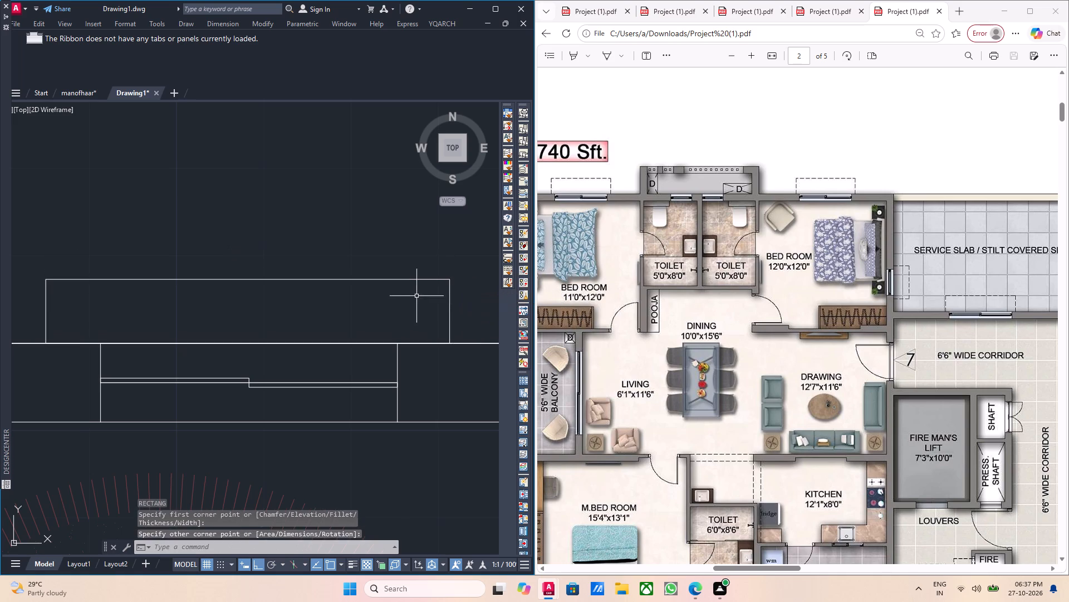
key(Escape)
key(grave)
key(Escape)
Set the linetype of the projection rectangle north of the west bedroom window to Continuous.
drag(411, 294, 395, 287)
click(361, 263)
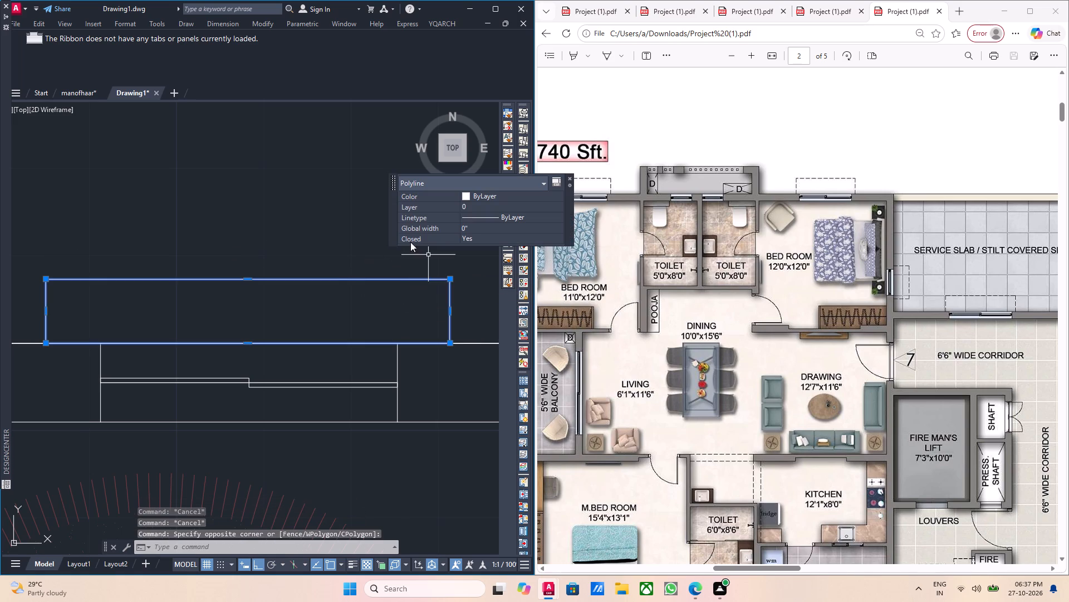
middle_drag(357, 253, 252, 278)
scroll(304, 261, down, 2)
middle_drag(288, 259, 323, 282)
middle_click(305, 283)
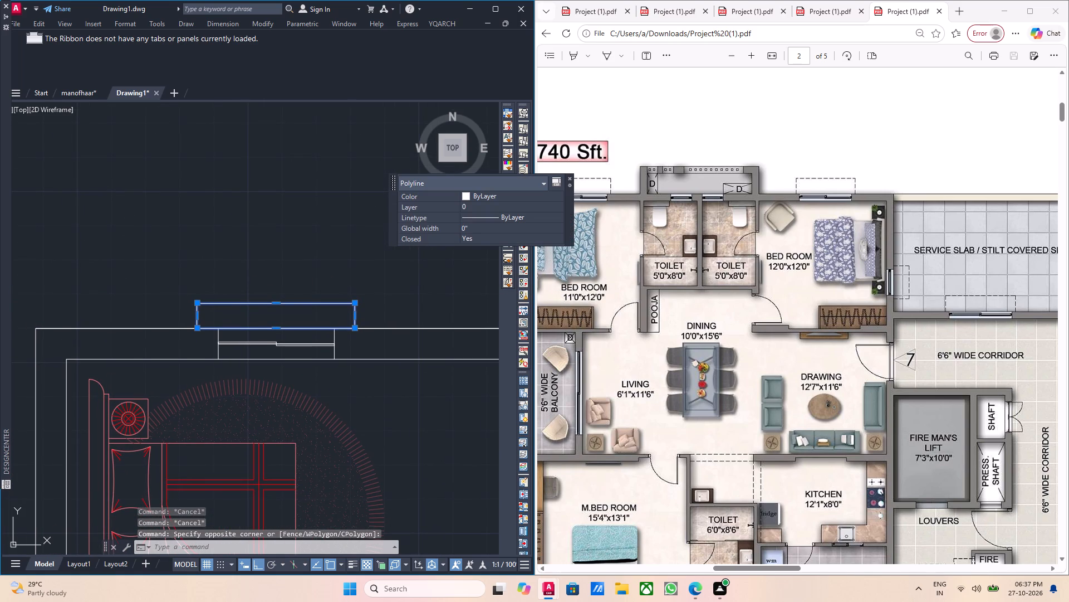
double_click(505, 215)
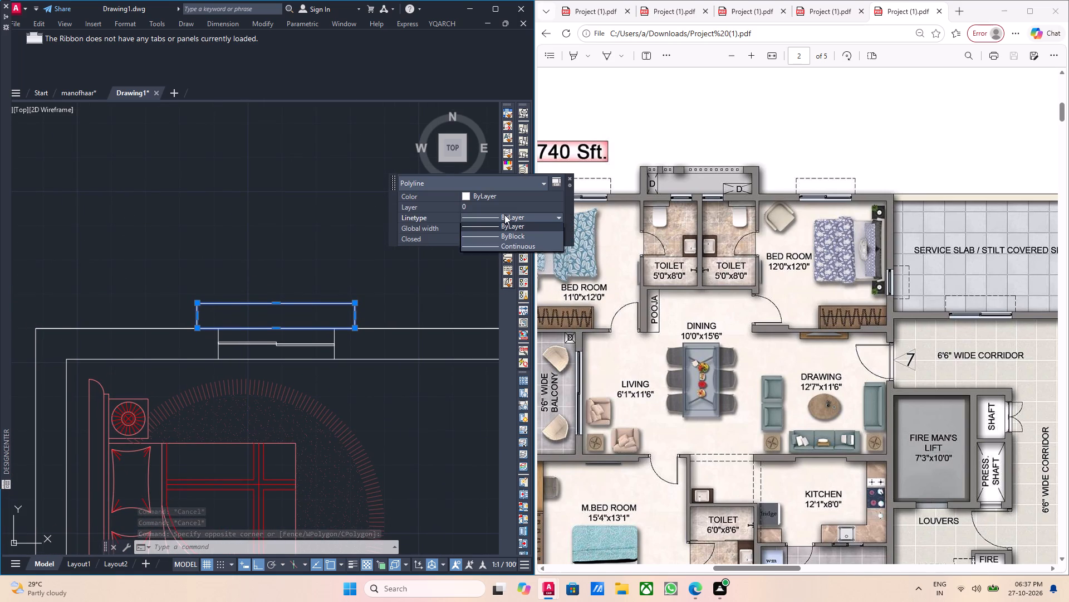
double_click(504, 215)
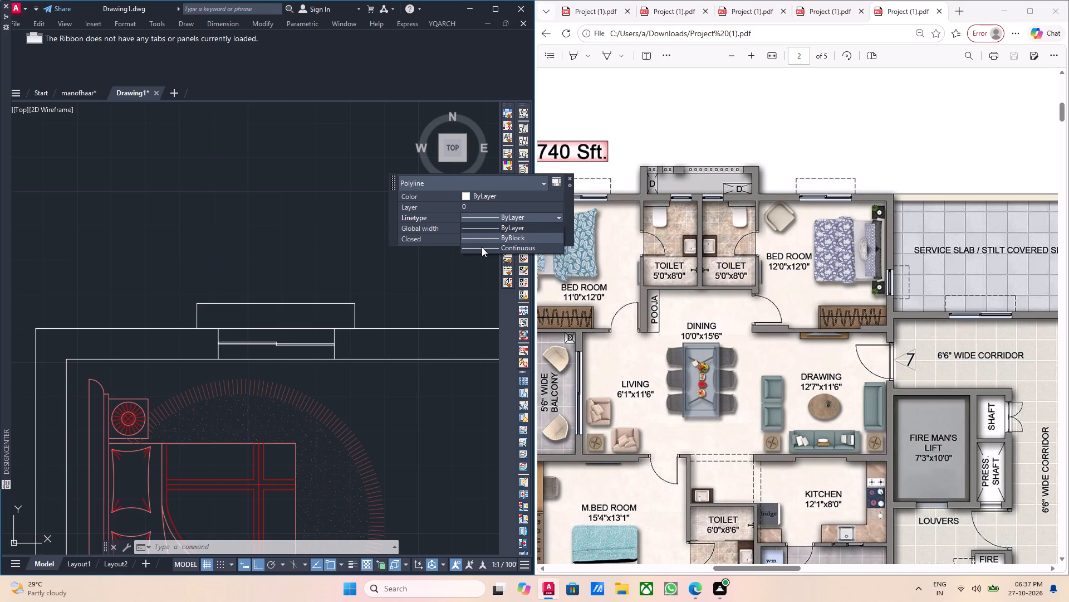
click(482, 247)
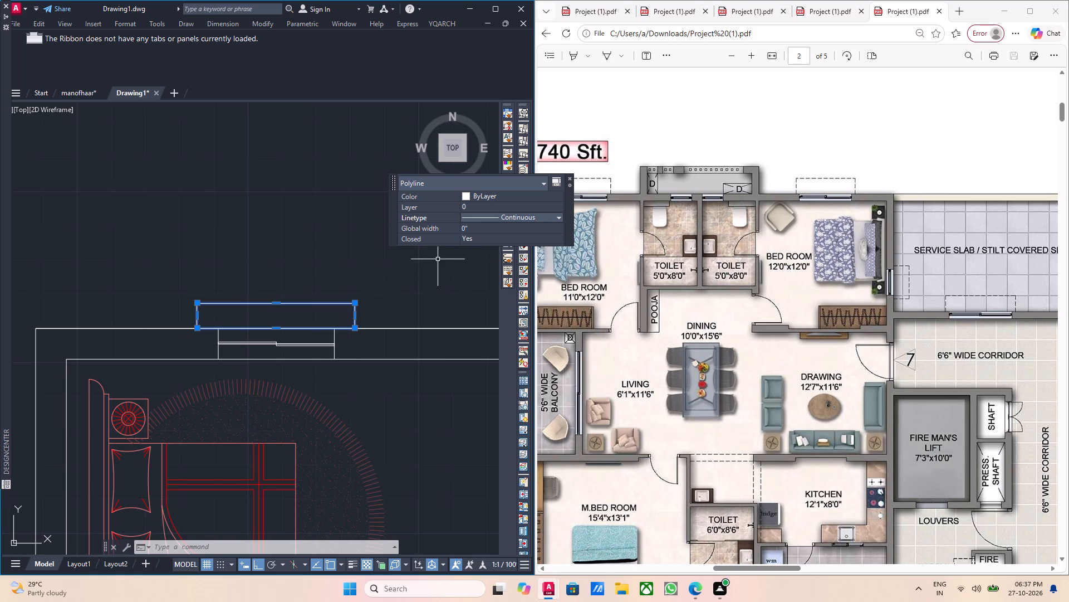
scroll(429, 230, down, 1)
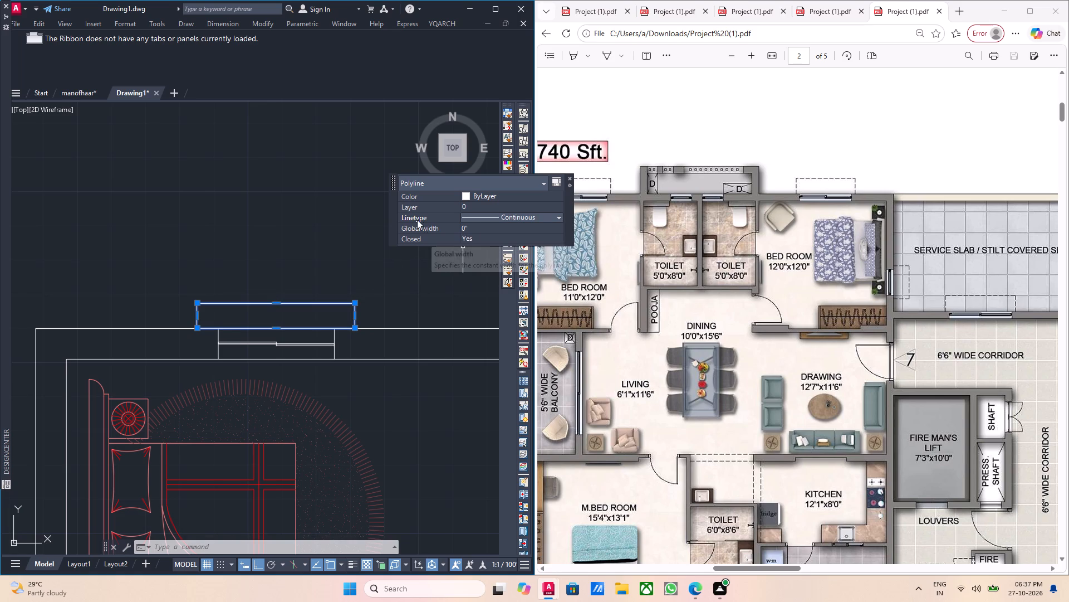
scroll(412, 219, up, 2)
middle_drag(409, 207, 350, 226)
scroll(439, 203, up, 2)
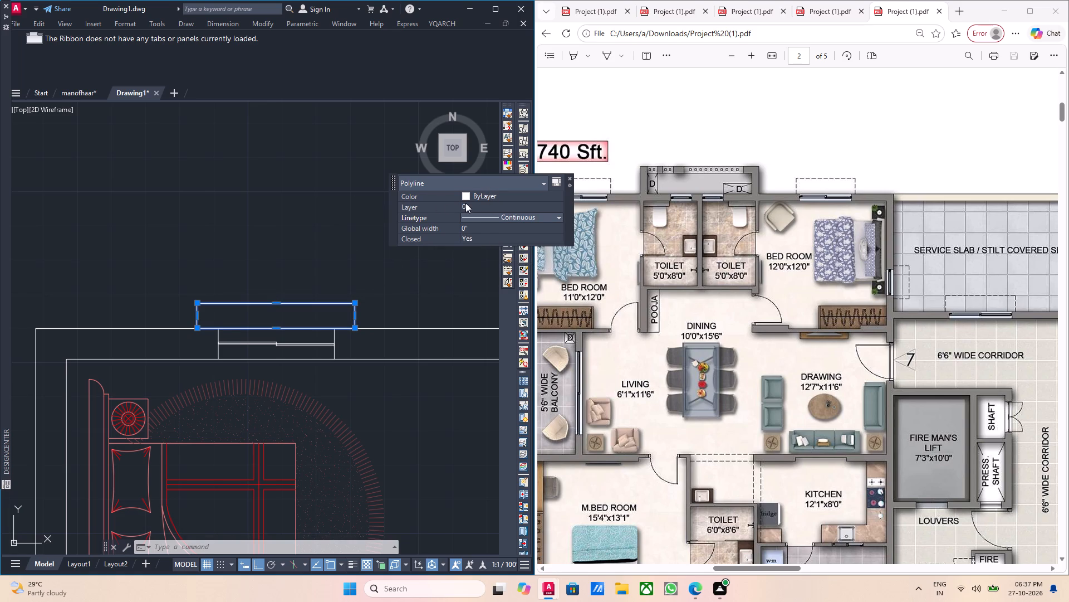
double_click(464, 205)
click(464, 206)
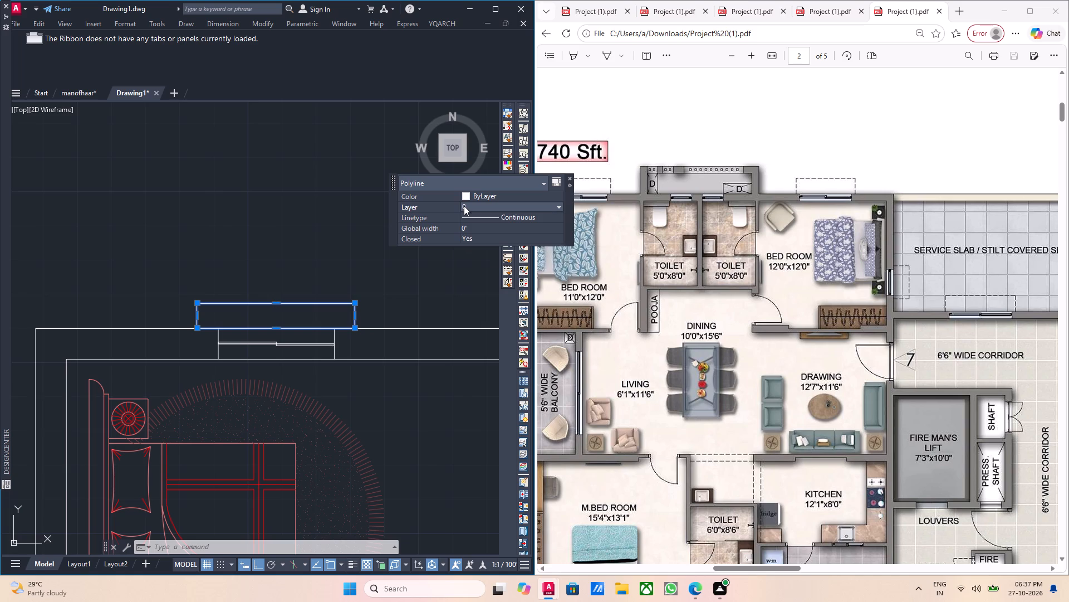
key(Escape)
Examine the plan's north wall along the bedrooms and toilets.
scroll(303, 250, down, 2)
middle_drag(336, 300, 289, 318)
middle_drag(329, 339, 280, 337)
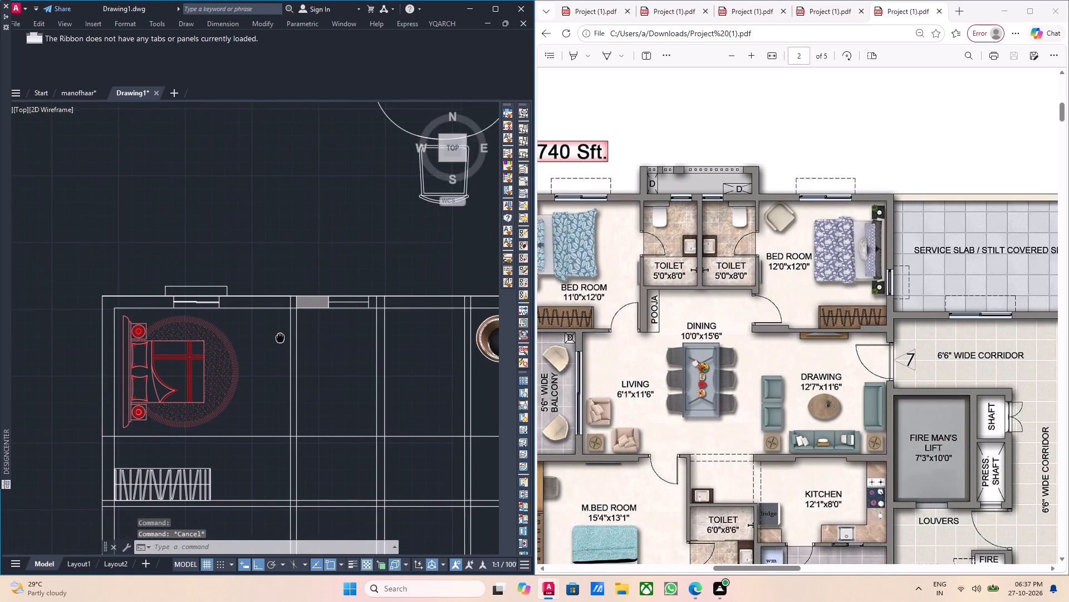
middle_drag(244, 342, 216, 353)
scroll(211, 297, up, 2)
scroll(220, 325, down, 3)
middle_drag(297, 345, 257, 348)
middle_drag(262, 350, 210, 343)
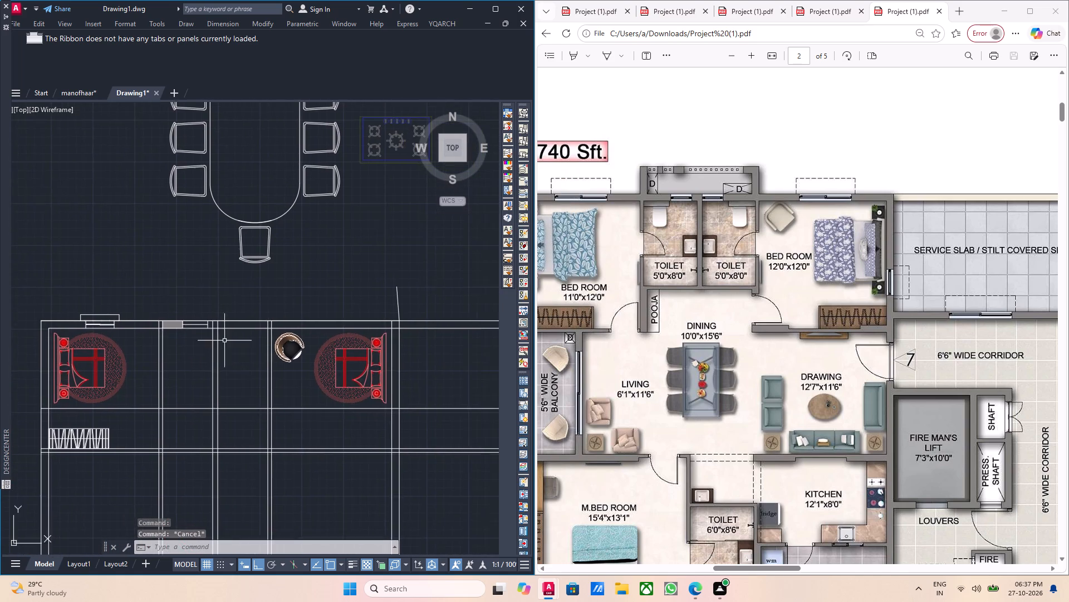
scroll(214, 333, up, 1)
middle_click(214, 333)
middle_drag(214, 333, 214, 360)
middle_drag(214, 351, 361, 307)
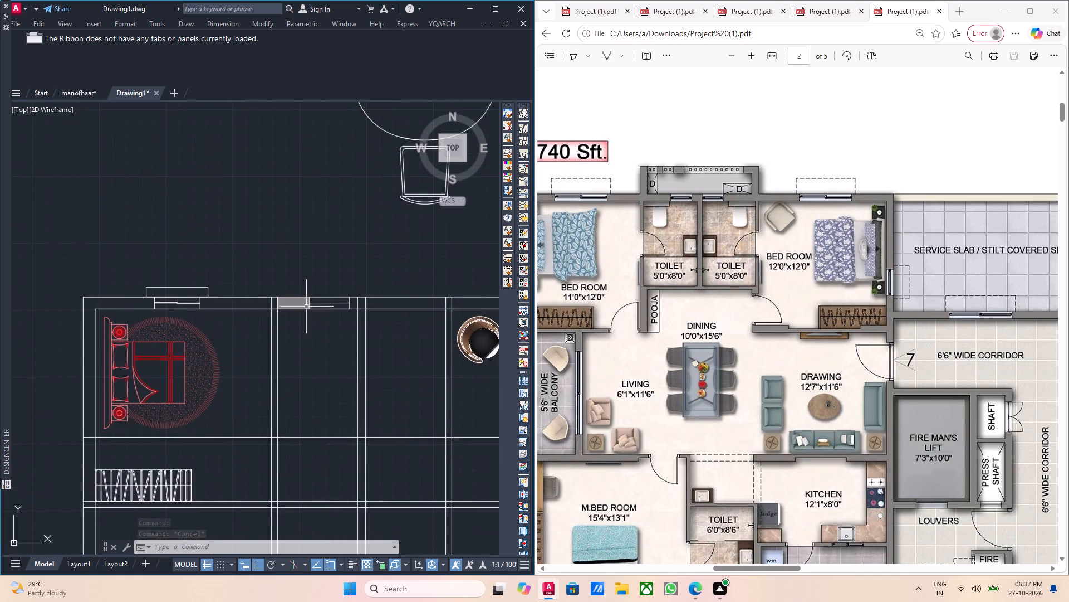
middle_drag(273, 305, 318, 307)
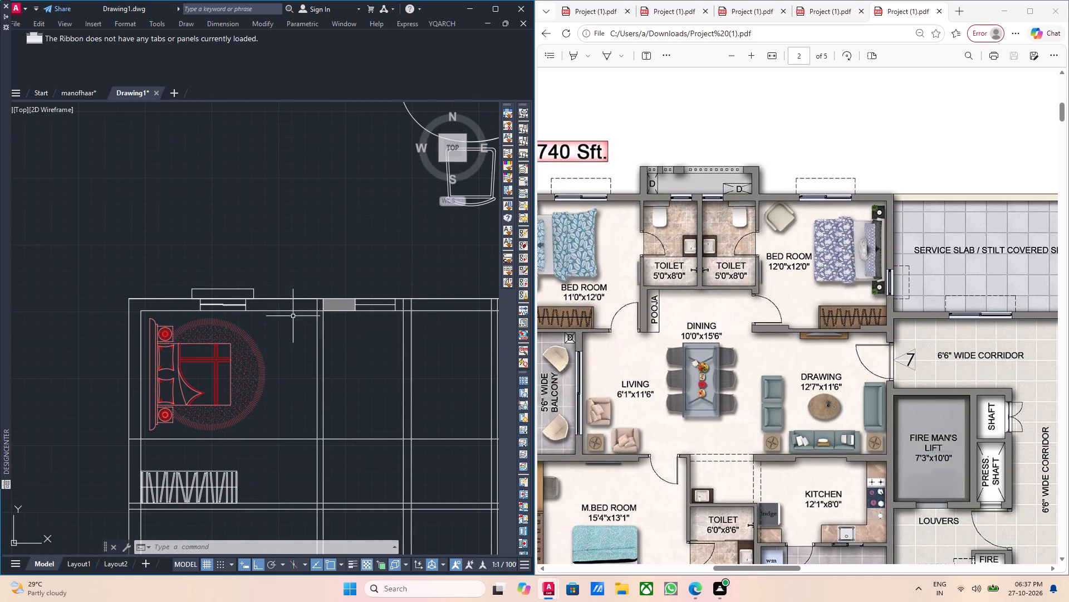
middle_drag(213, 370, 381, 368)
middle_drag(376, 348, 214, 363)
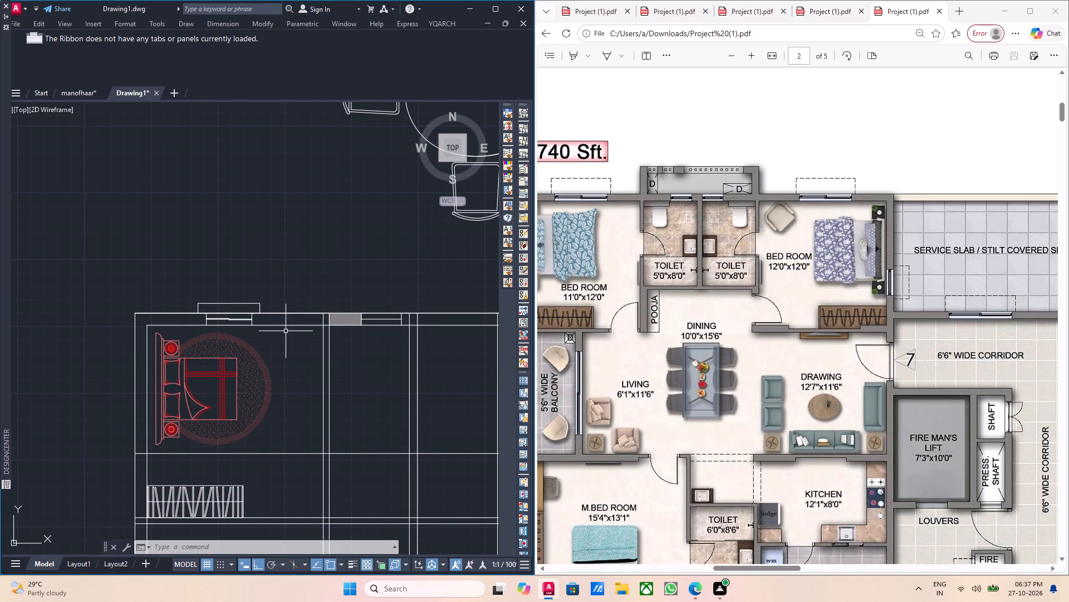
Hatch the north wall segment between the west bedroom window and the partition wall to its east.
key(h)
key(Return)
scroll(292, 326, up, 3)
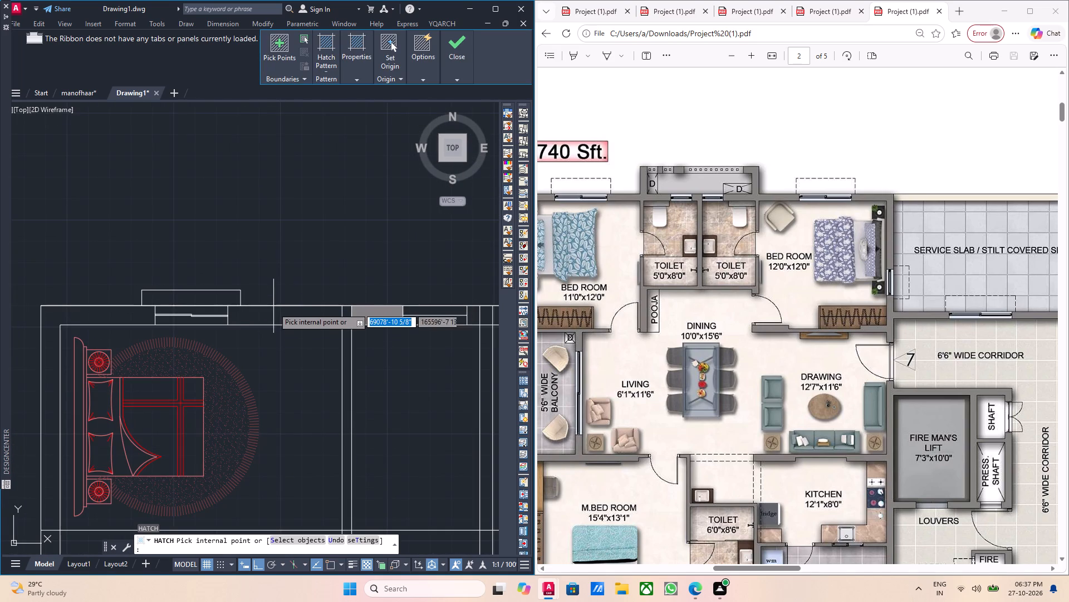
click(273, 315)
middle_drag(367, 334, 359, 335)
key(Escape)
Match the new wall hatch's properties to the solid grey hatch of the neighbouring north wall segment.
text(ma)
key(Return)
click(371, 315)
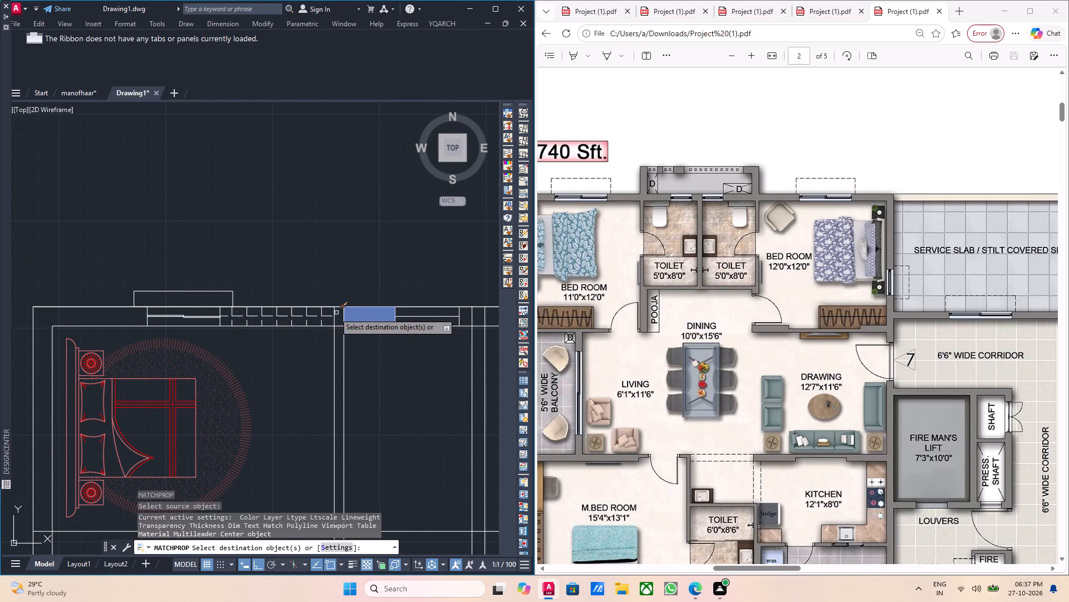
click(307, 315)
key(Escape)
scroll(327, 315, up, 5)
scroll(397, 344, up, 1)
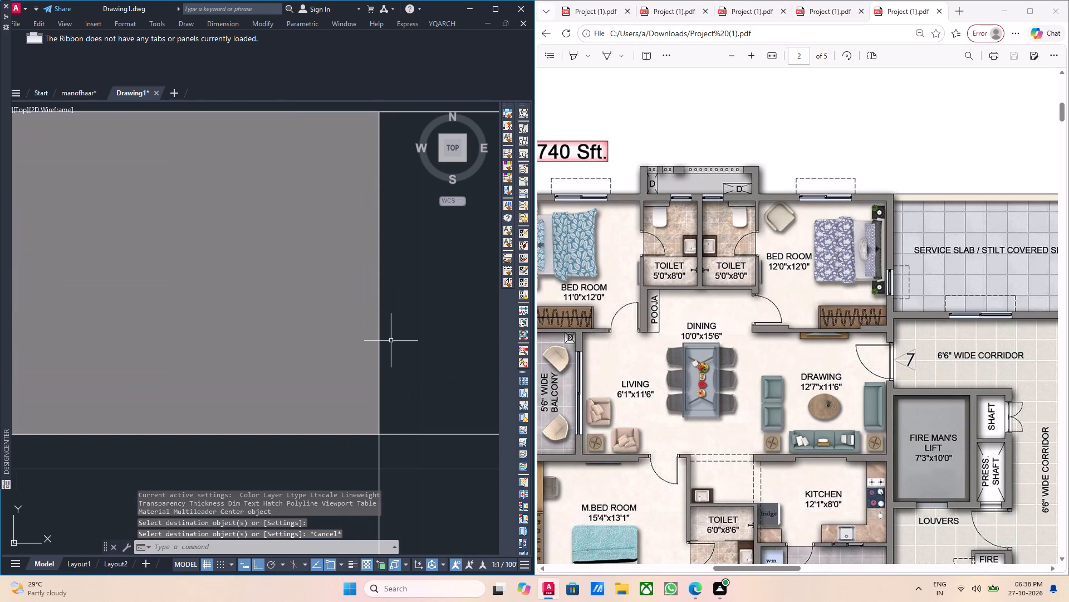
Stretch the start points of the two partition wall rays from the north wall's outer face to its inner face.
click(379, 333)
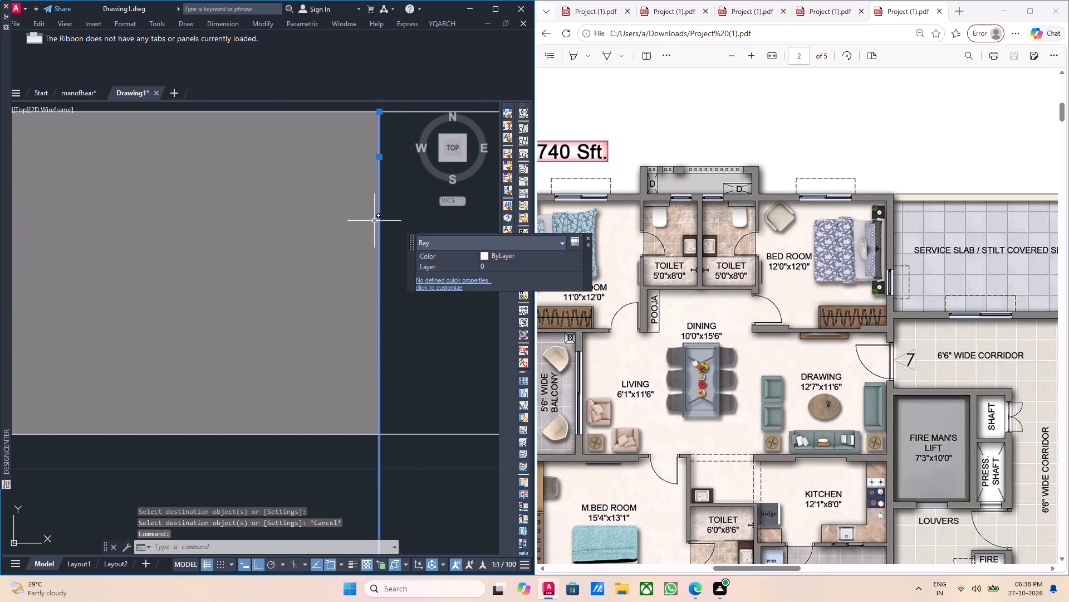
middle_drag(374, 220, 360, 284)
click(365, 176)
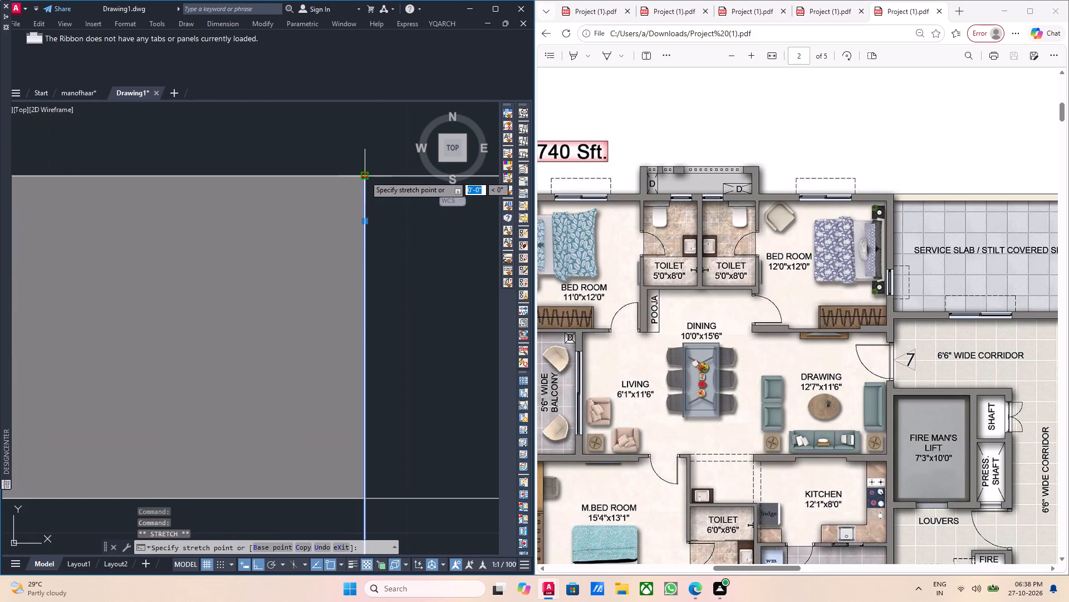
middle_drag(385, 329, 376, 288)
scroll(369, 308, down, 1)
scroll(367, 358, up, 1)
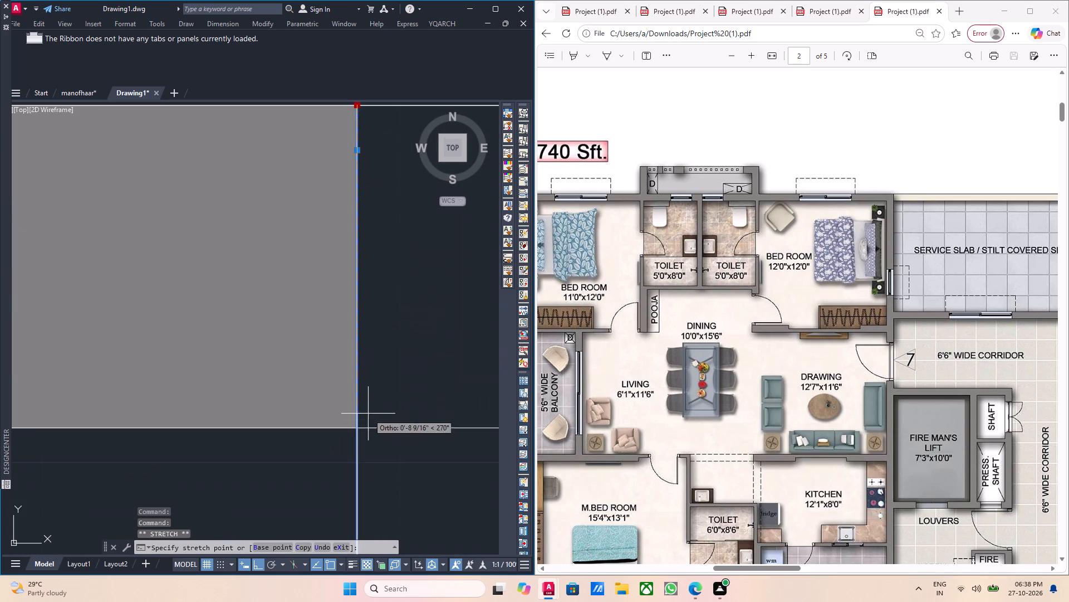
click(358, 427)
scroll(369, 423, down, 2)
key(Escape)
middle_drag(394, 402, 328, 406)
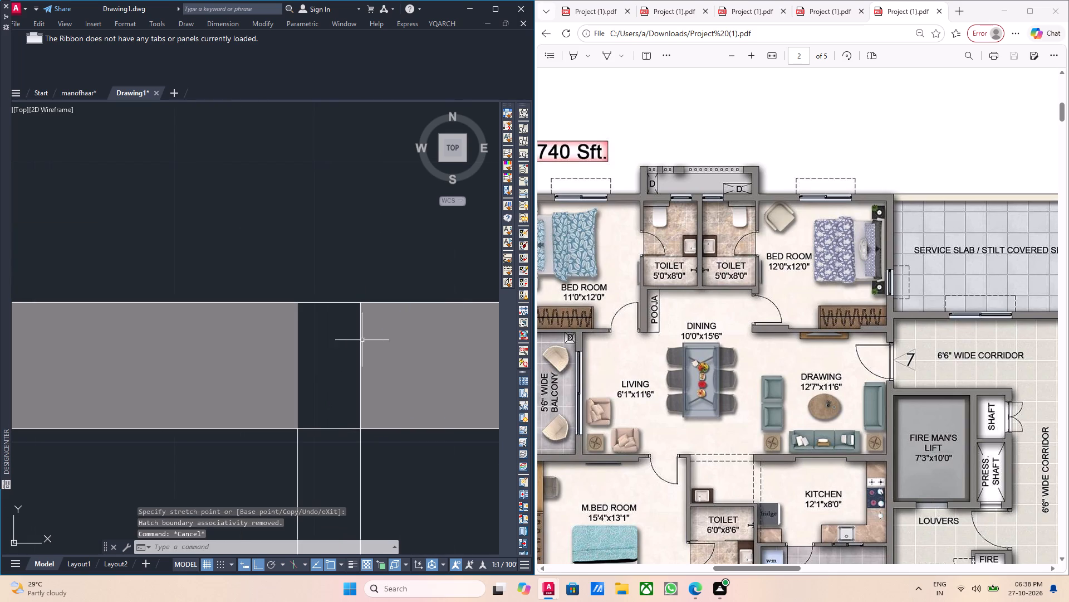
click(361, 343)
click(361, 302)
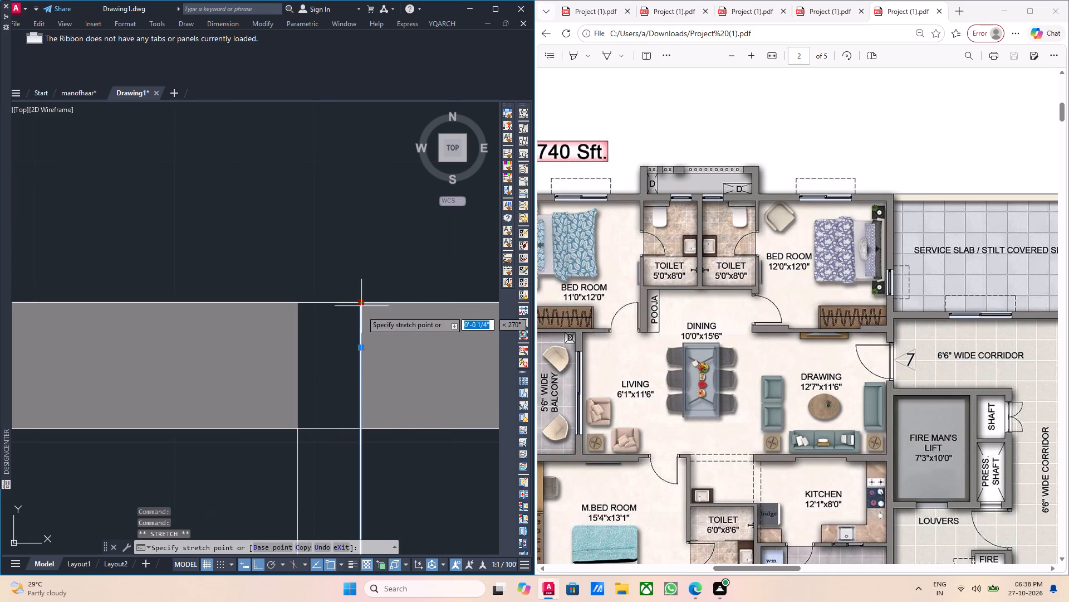
click(362, 427)
click(385, 379)
key(Escape)
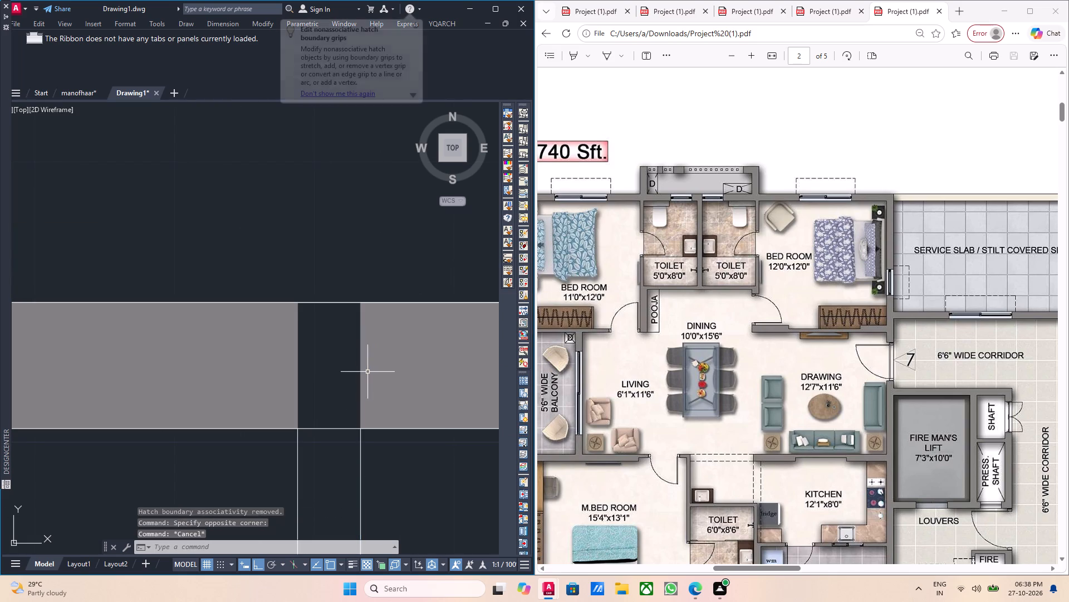
key(Escape)
Stretch the west edge of the north wall's eastern hatch to meet the western hatch, closing the gap above the partition wall.
click(364, 370)
click(358, 363)
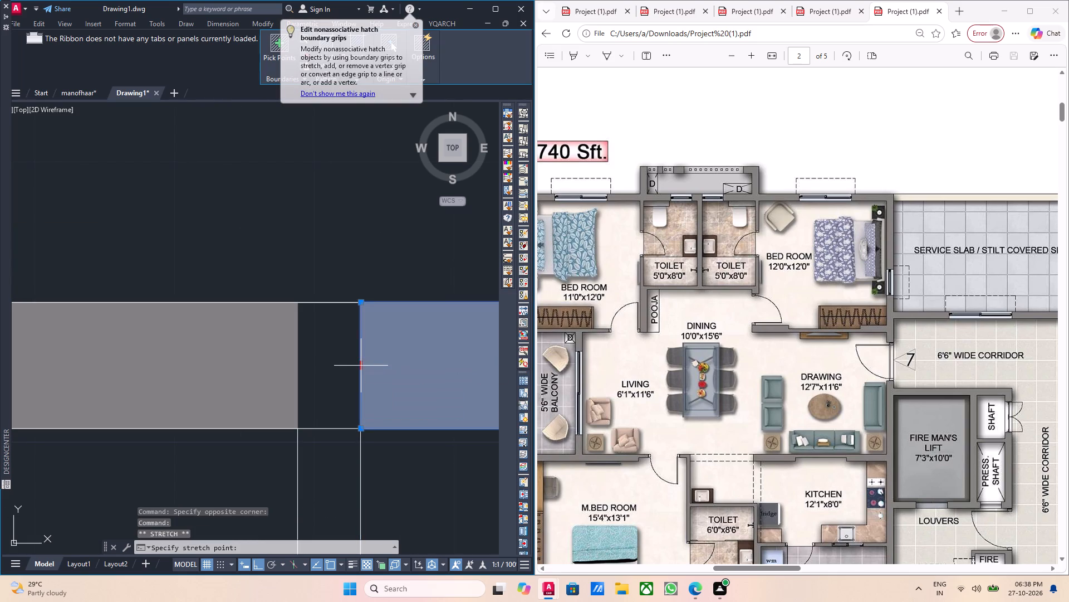
click(297, 367)
key(Escape)
Examine the north wall and west bedroom in the drawing against the west side of the reference plan.
scroll(313, 365, down, 4)
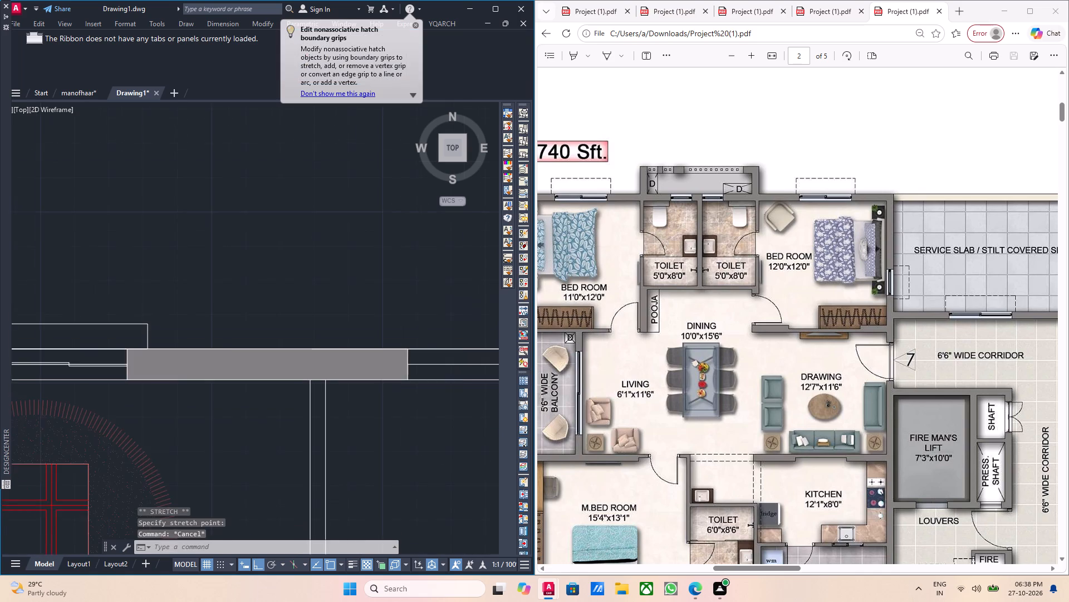
middle_drag(259, 372, 317, 380)
middle_drag(287, 376, 311, 372)
scroll(323, 420, up, 2)
middle_drag(453, 370, 238, 419)
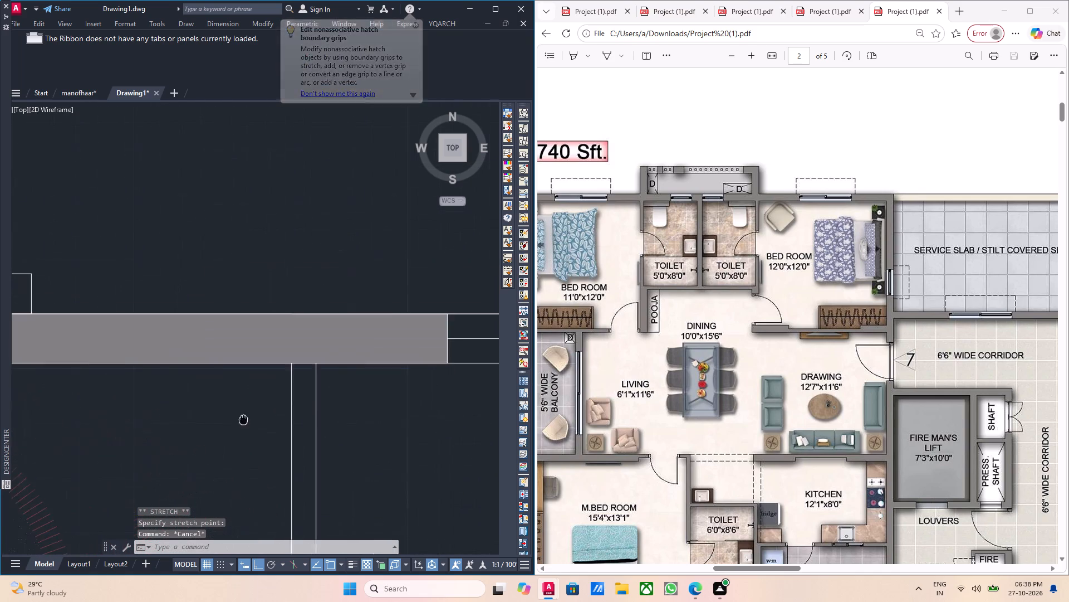
middle_drag(238, 419, 233, 419)
scroll(306, 394, up, 1)
scroll(302, 391, down, 4)
middle_drag(308, 420, 308, 406)
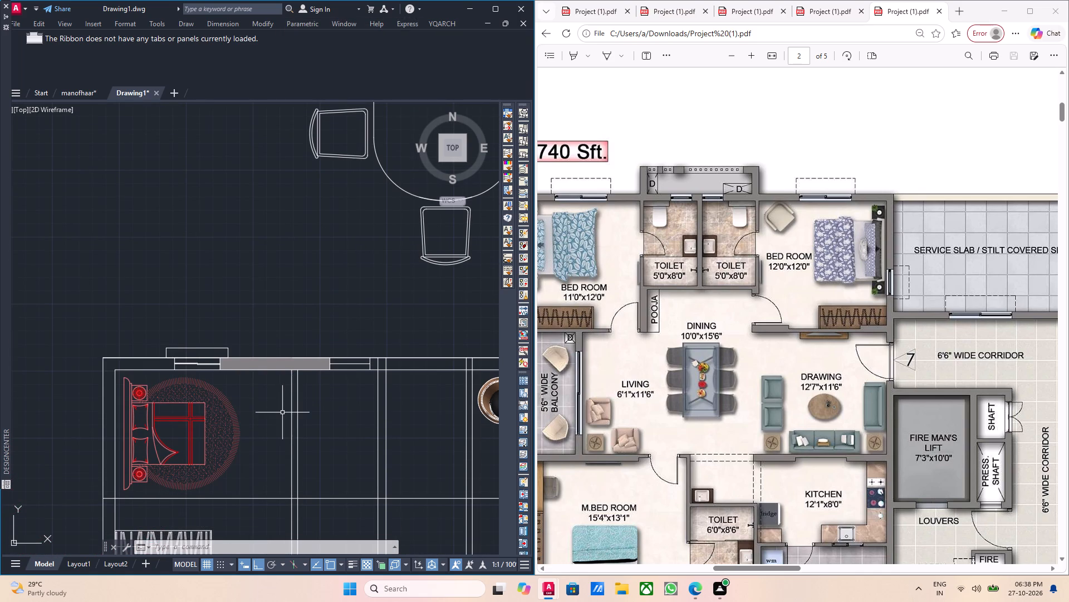
scroll(279, 413, down, 2)
middle_drag(271, 434, 287, 368)
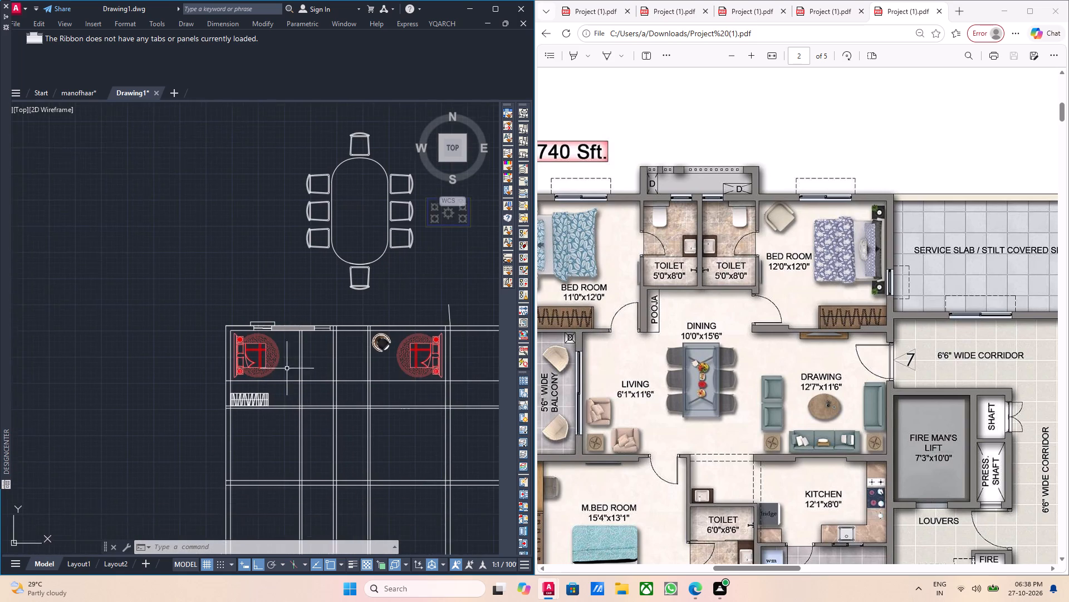
middle_drag(243, 382, 236, 370)
scroll(214, 347, up, 4)
scroll(244, 343, down, 1)
scroll(229, 357, up, 1)
middle_drag(258, 342, 239, 412)
middle_drag(301, 346, 251, 435)
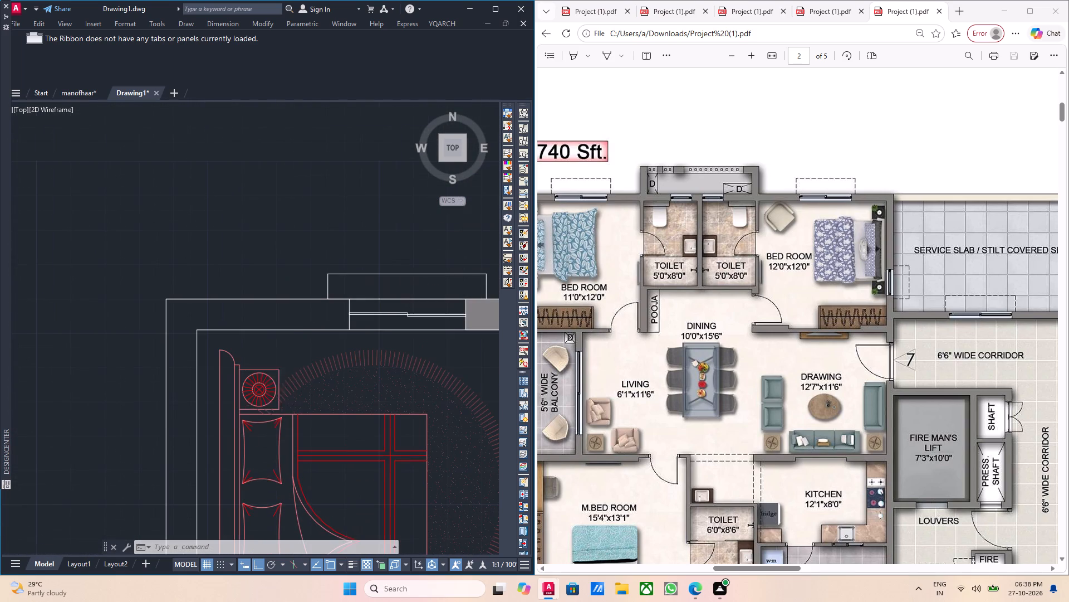
middle_drag(702, 328, 619, 332)
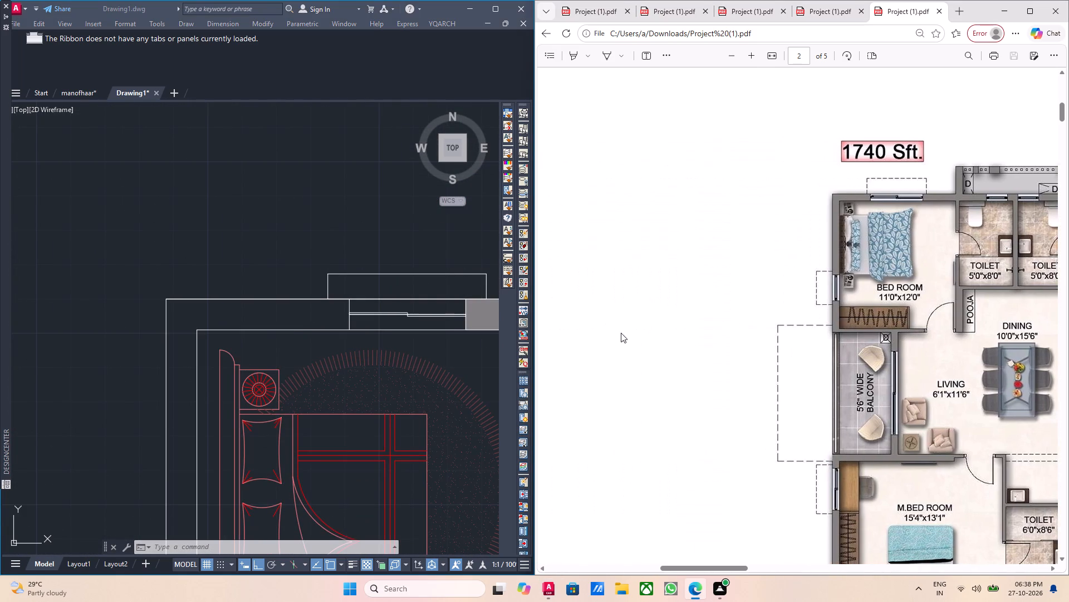
Draw a 9" line across the west bedroom's west wall, level with the wardrobe's north edge.
middle_drag(385, 372, 523, 352)
scroll(232, 394, down, 1)
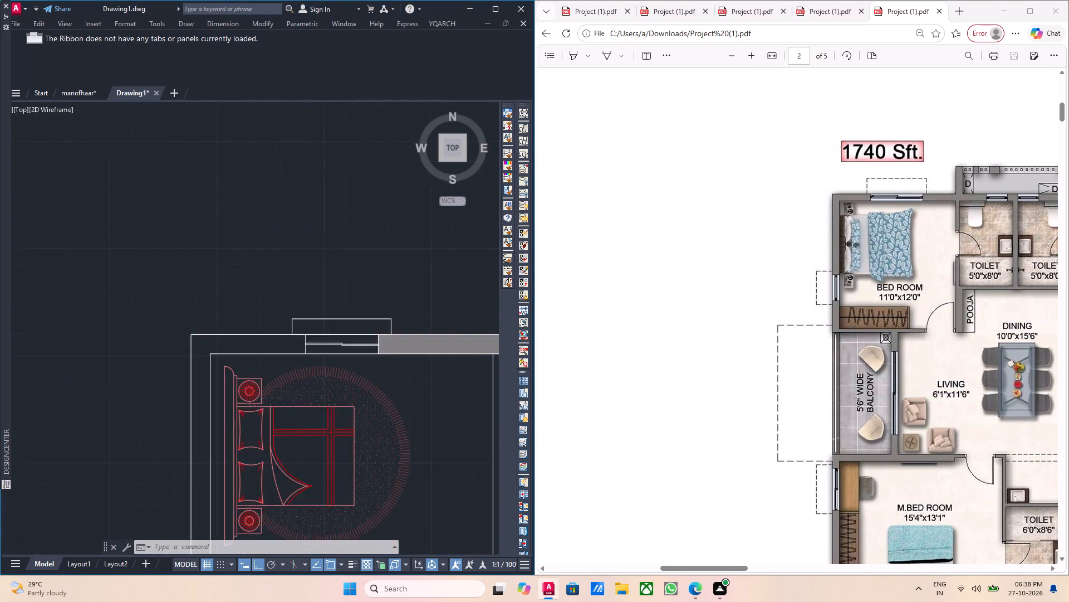
scroll(232, 394, down, 2)
middle_drag(233, 425, 258, 385)
scroll(239, 438, up, 3)
middle_click(259, 445)
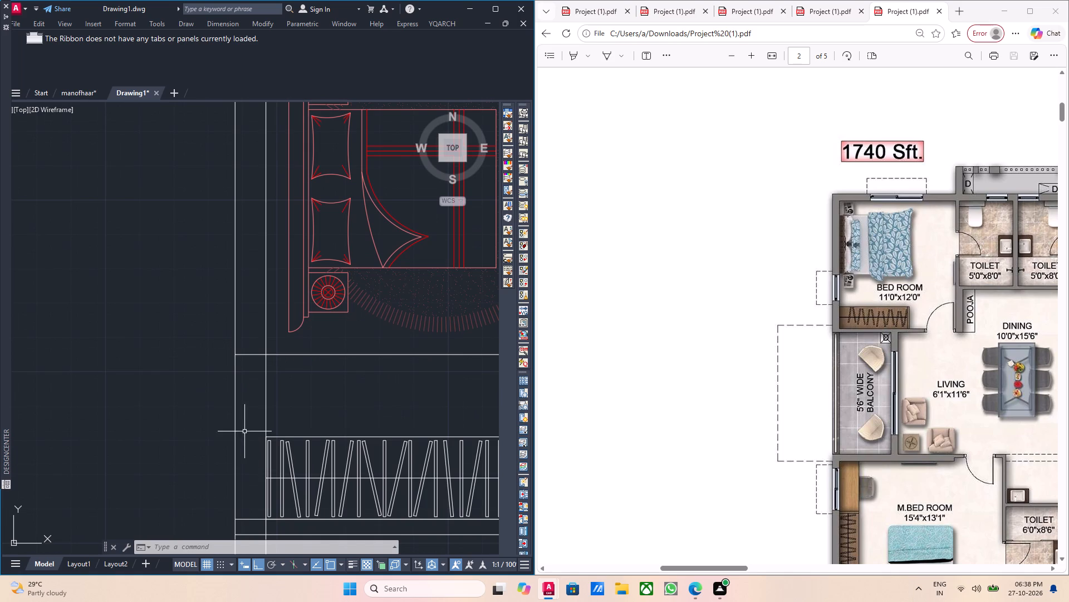
scroll(248, 424, up, 1)
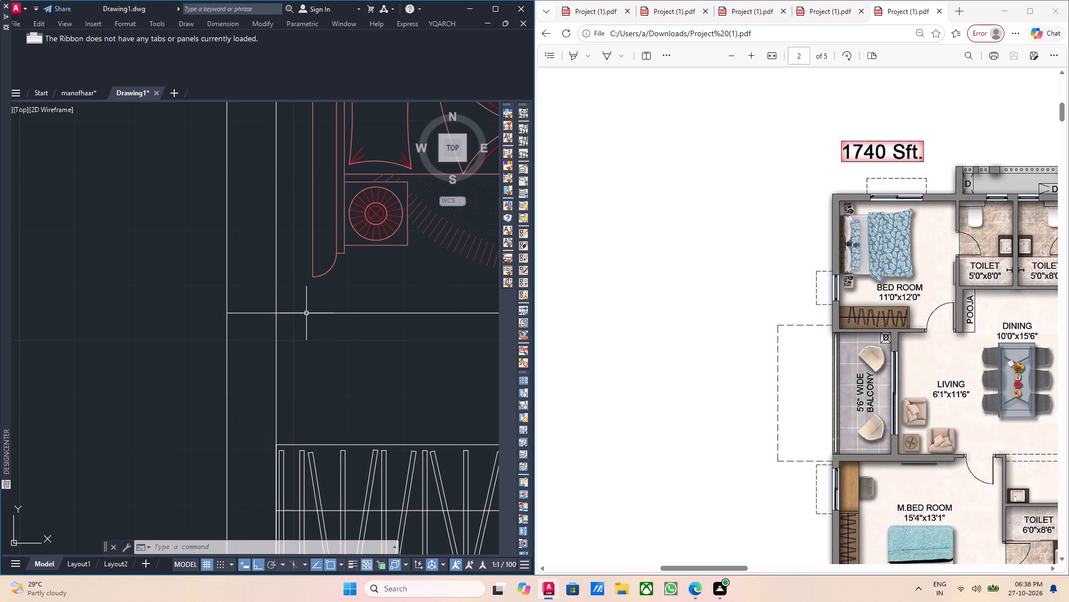
key(l)
key(Return)
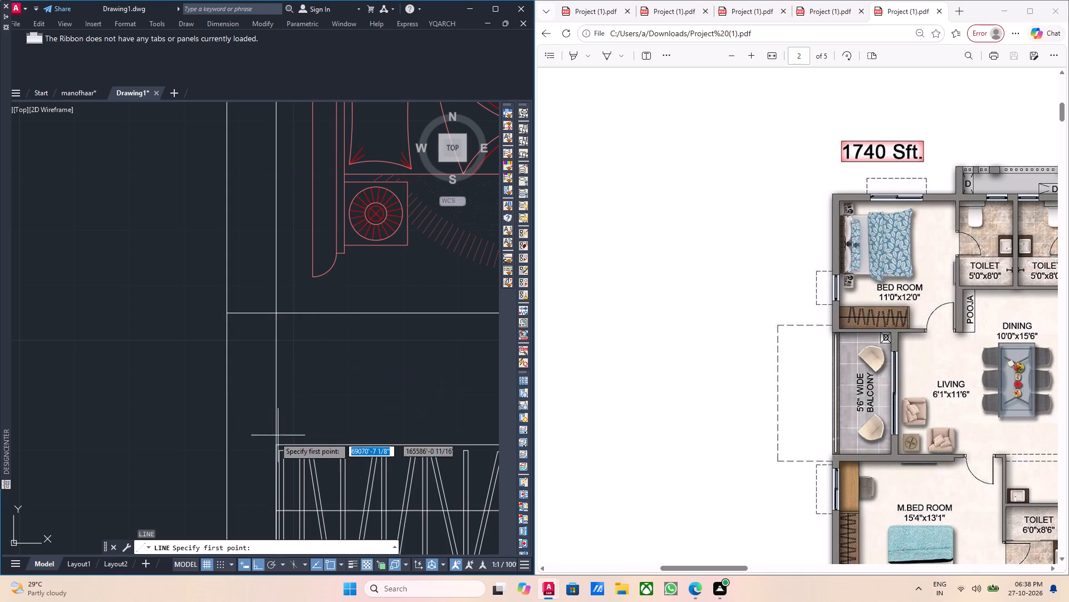
click(274, 445)
click(224, 443)
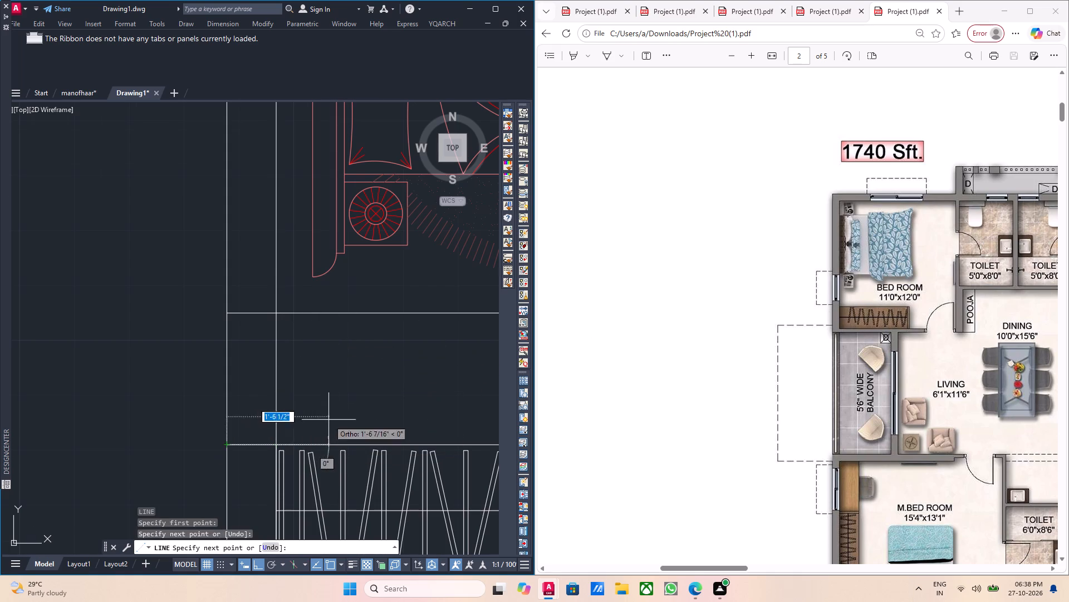
key(Escape)
Offset the line across the west wall 6" to the north.
scroll(331, 419, down, 1)
middle_drag(332, 418, 371, 360)
scroll(329, 365, up, 3)
drag(308, 429, 303, 420)
click(283, 397)
middle_drag(528, 421, 522, 421)
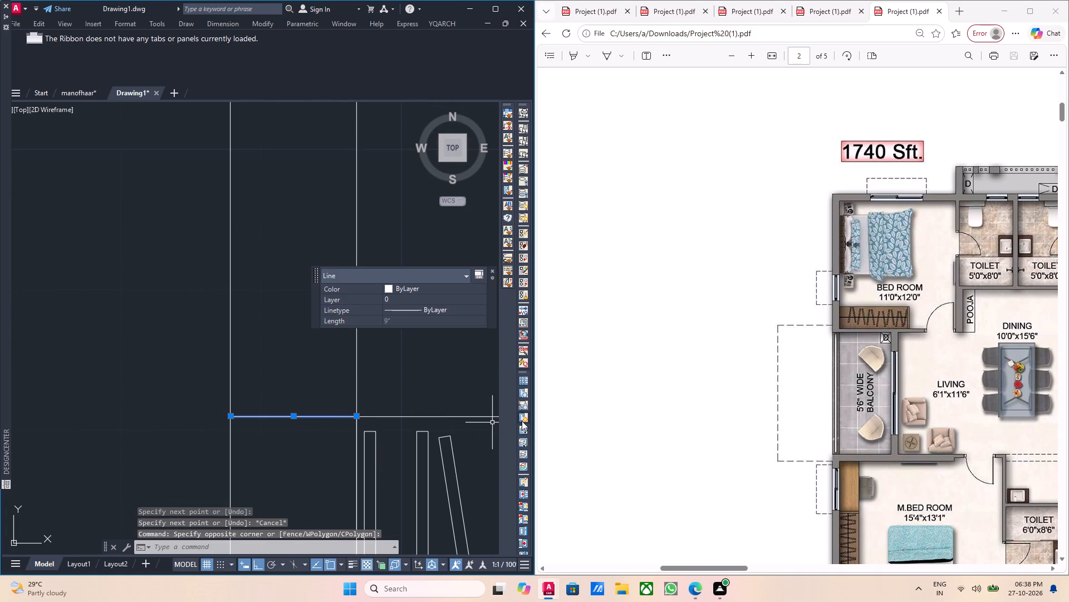
key(o)
key(Return)
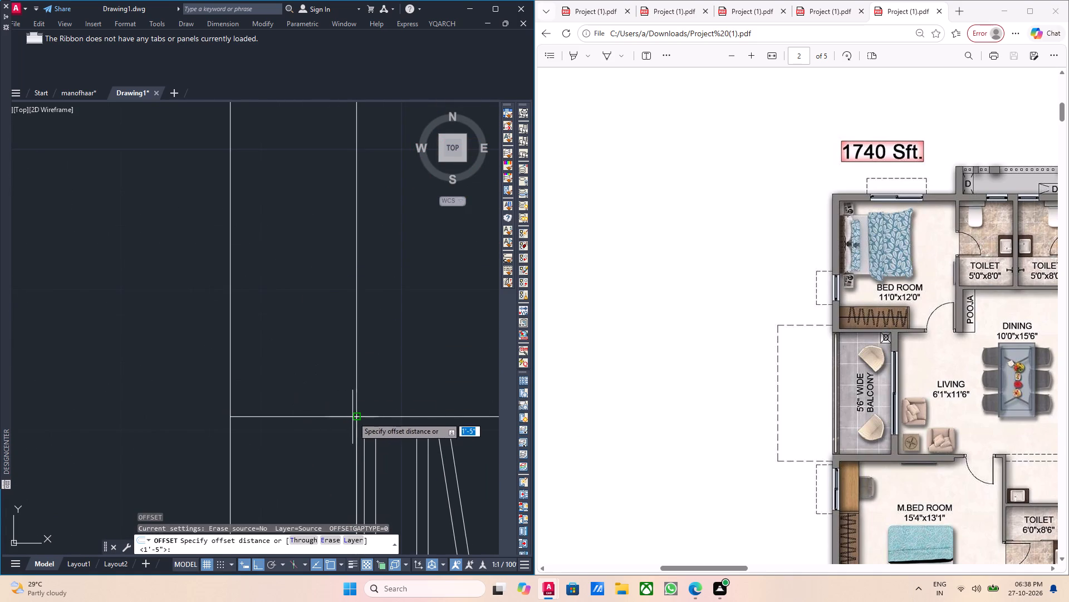
click(355, 416)
key(6)
key(Return)
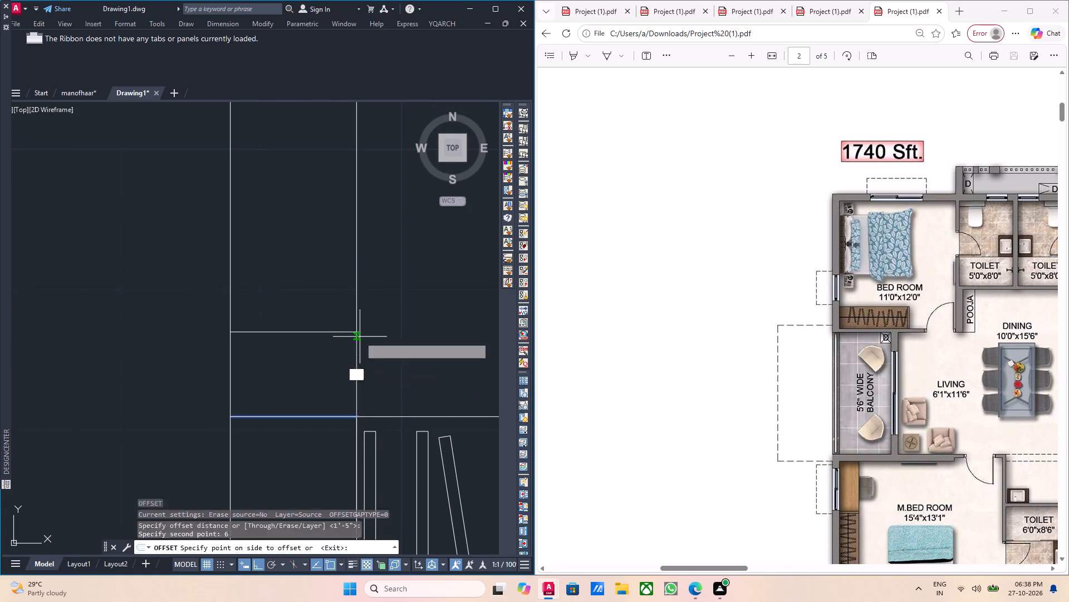
click(360, 337)
scroll(410, 319, down, 2)
key(Escape)
key(grave)
scroll(378, 339, up, 1)
key(Escape)
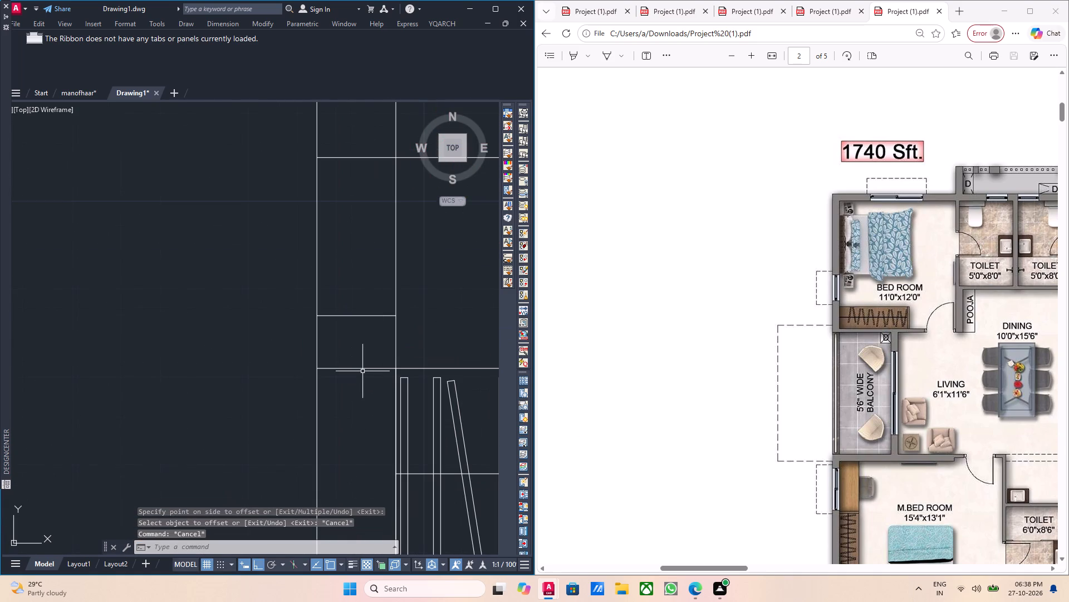
Trim away the original line across the west wall at the wardrobe's north edge.
key(r)
key(Escape)
text(tr)
key(Return)
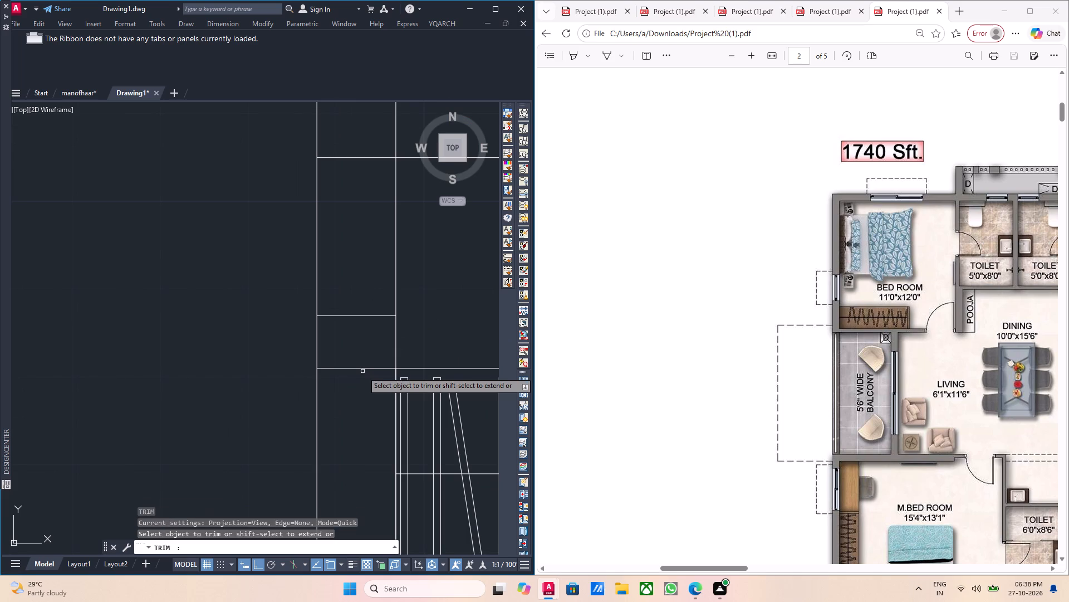
click(361, 375)
click(348, 363)
scroll(358, 359, down, 1)
key(Escape)
Offset the remaining jamb line across the west wall 2'6" to the north to mark the west window opening.
middle_drag(369, 361, 370, 420)
scroll(362, 396, up, 1)
click(362, 398)
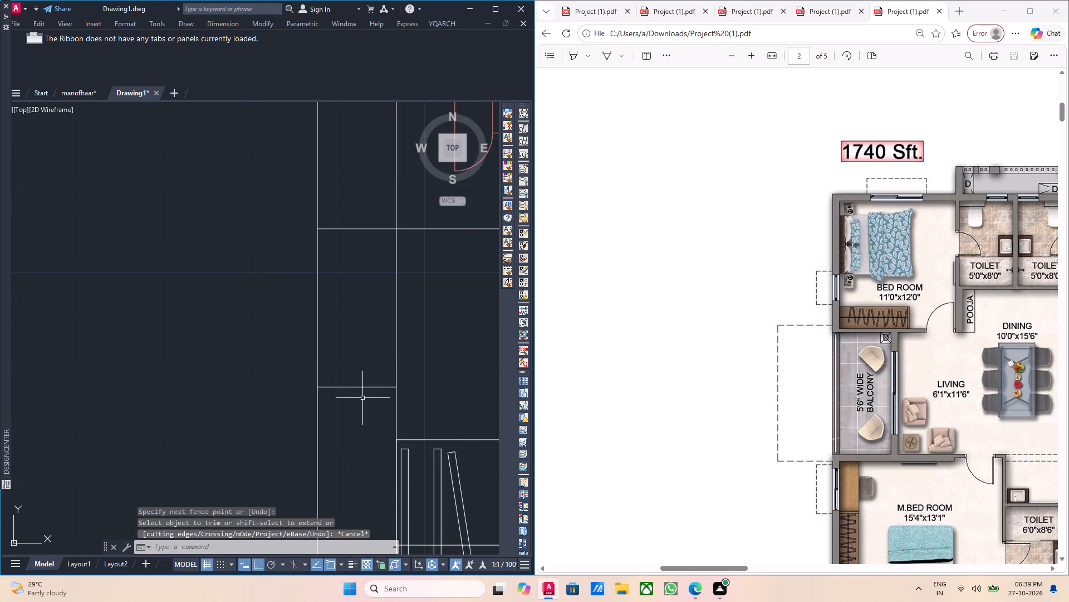
click(356, 386)
middle_click(395, 407)
key(o)
key(Return)
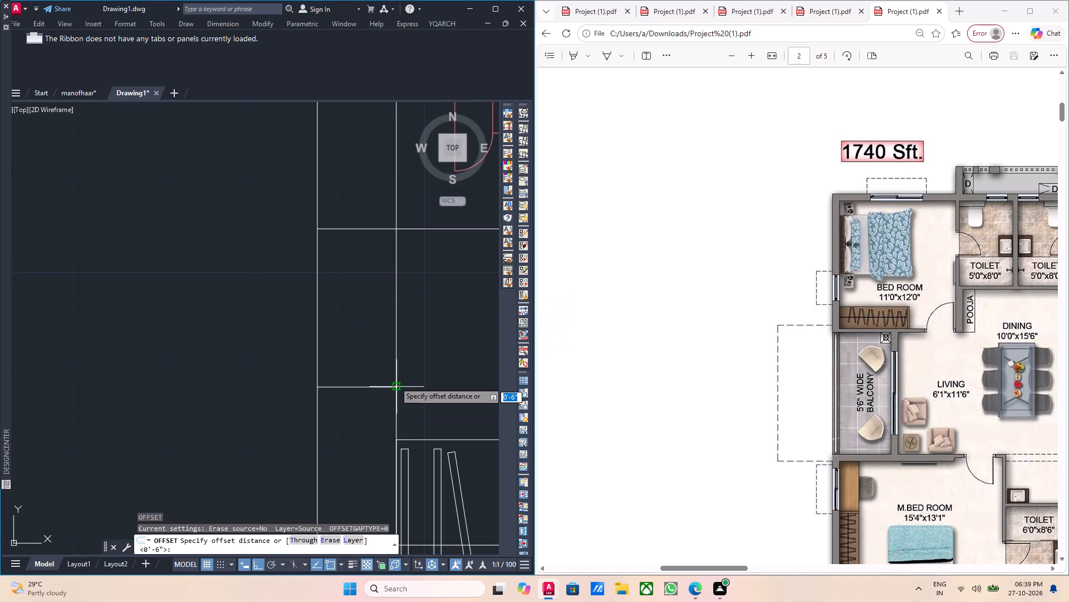
click(394, 389)
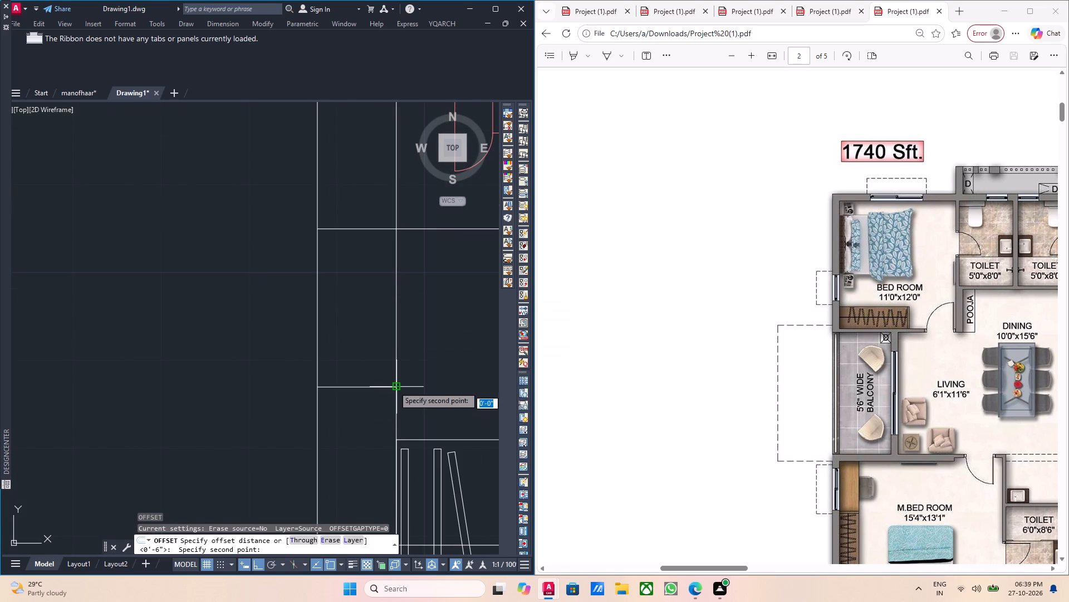
text(2'6)
key(Return)
scroll(399, 314, down, 1)
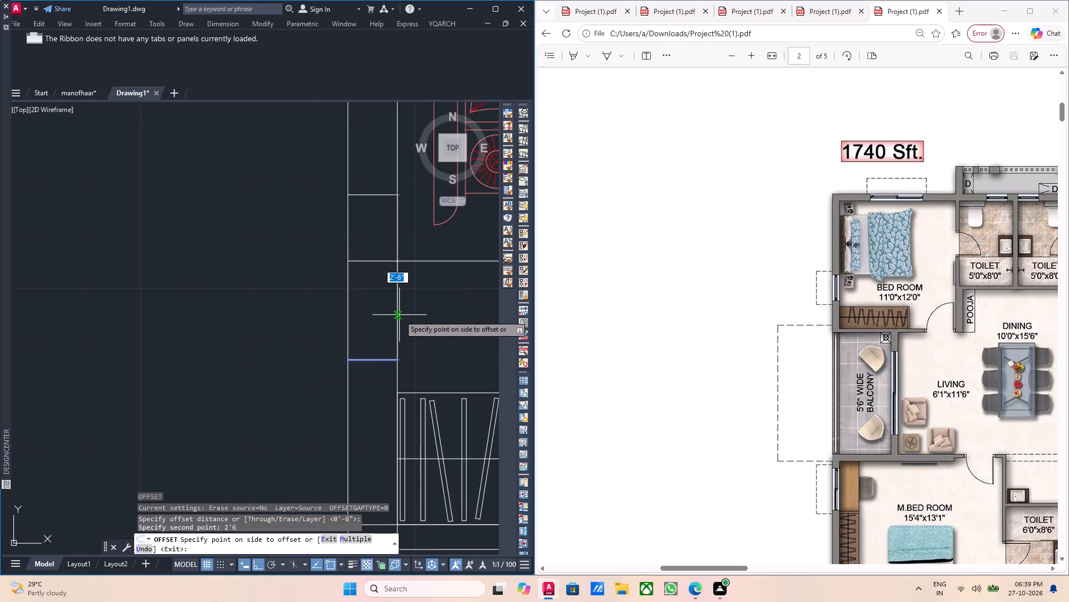
middle_drag(414, 312, 415, 387)
click(386, 313)
scroll(380, 314, down, 2)
scroll(413, 328, up, 1)
middle_drag(413, 332, 342, 344)
key(Escape)
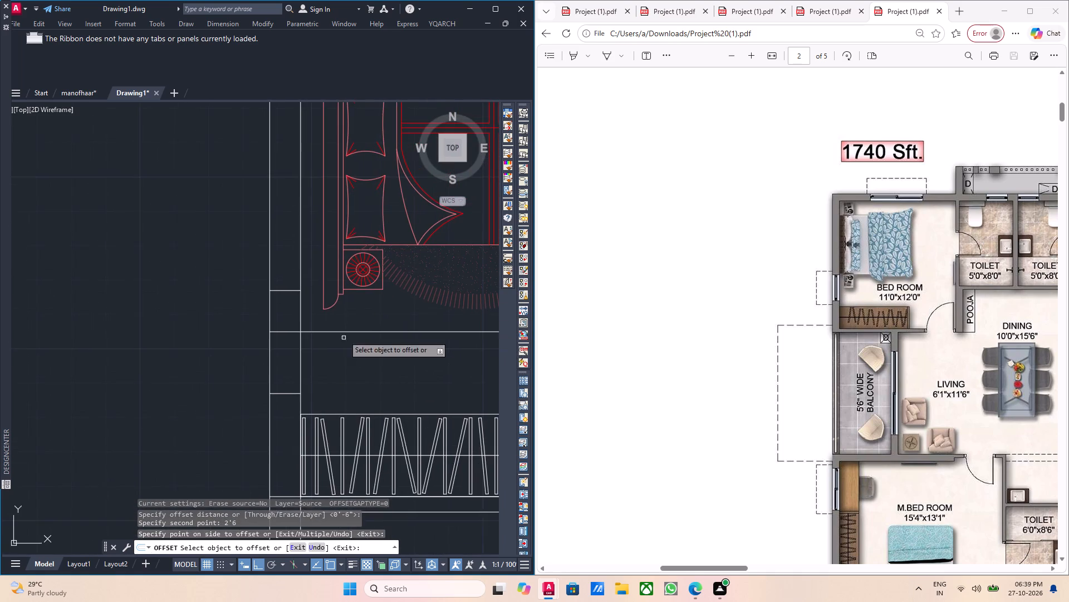
middle_drag(349, 325, 354, 346)
key(Escape)
scroll(354, 346, down, 3)
middle_drag(354, 350, 337, 382)
scroll(336, 372, up, 3)
key(Escape)
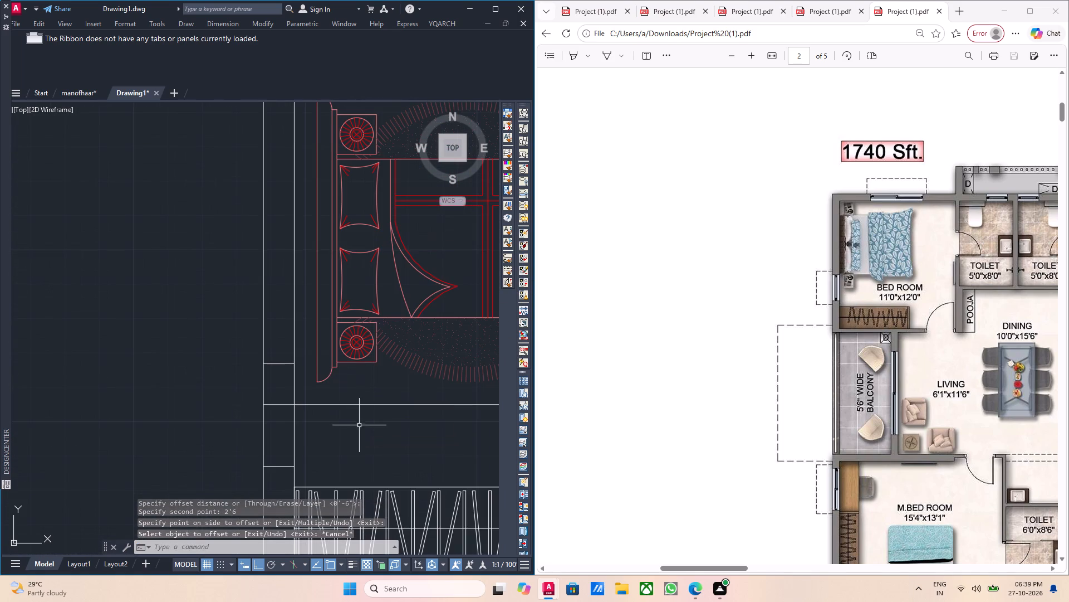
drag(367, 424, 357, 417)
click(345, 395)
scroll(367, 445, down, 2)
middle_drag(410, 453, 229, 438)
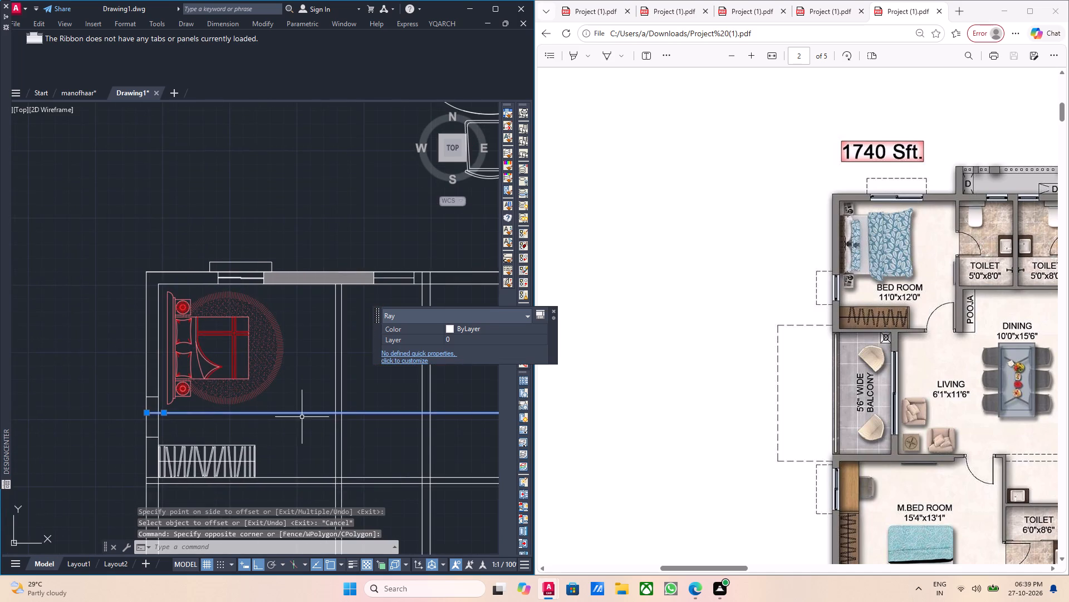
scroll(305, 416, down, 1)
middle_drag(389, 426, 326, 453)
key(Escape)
Stretch the start of the horizontal ray between the bed and wardrobe from the west wall to the bedroom-toilet partition's west face.
middle_drag(277, 443, 372, 442)
scroll(342, 448, up, 4)
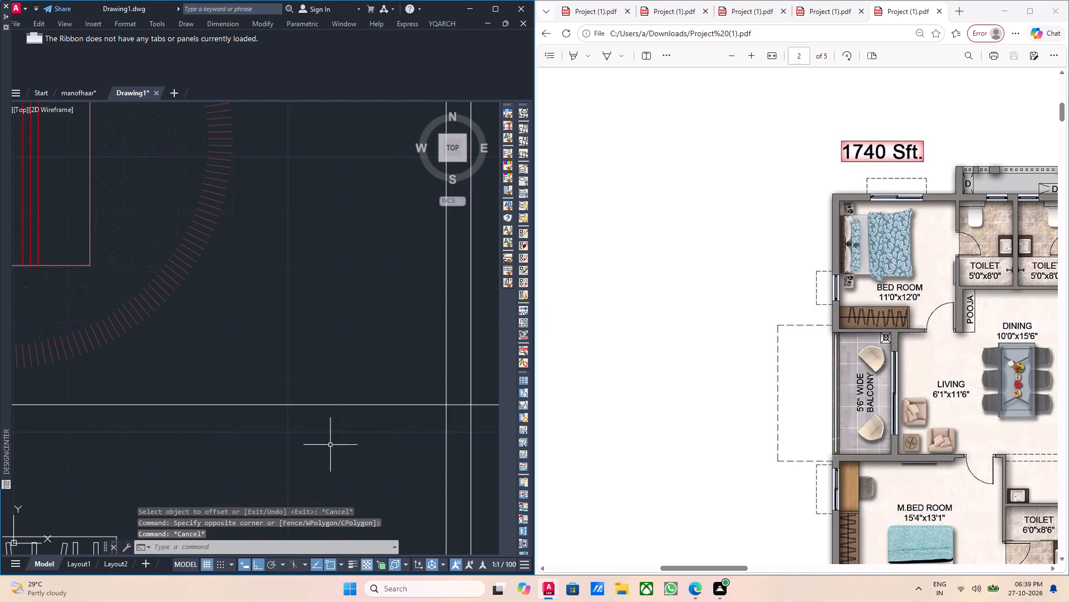
drag(325, 432, 302, 405)
click(267, 368)
scroll(281, 407, down, 2)
middle_drag(247, 408, 399, 400)
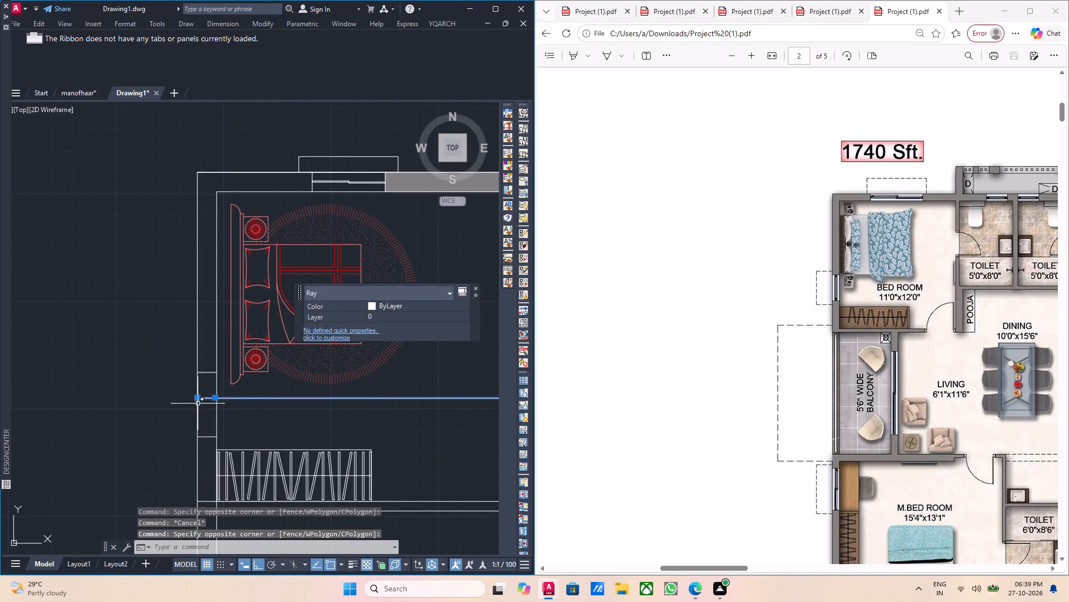
click(196, 399)
middle_drag(267, 412, 495, 446)
scroll(369, 437, down, 3)
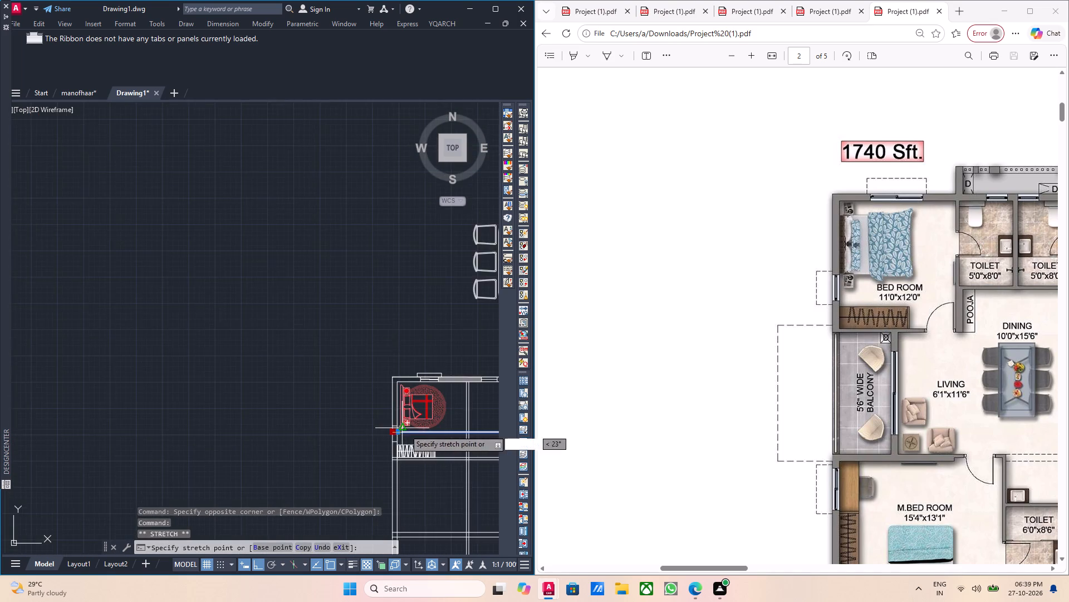
middle_drag(405, 430, 264, 409)
scroll(314, 399, up, 4)
click(390, 488)
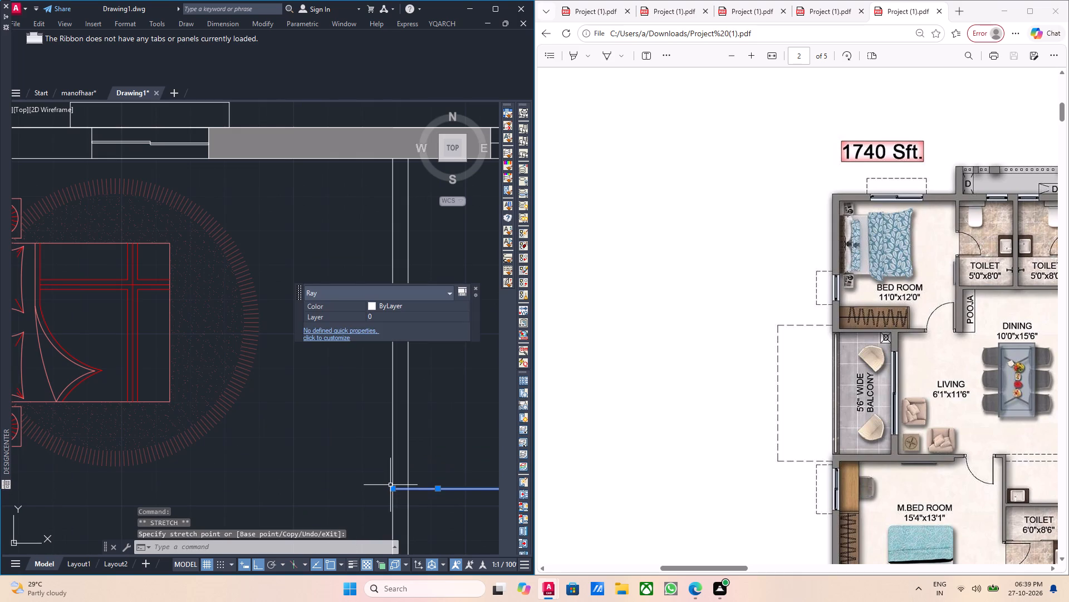
key(Escape)
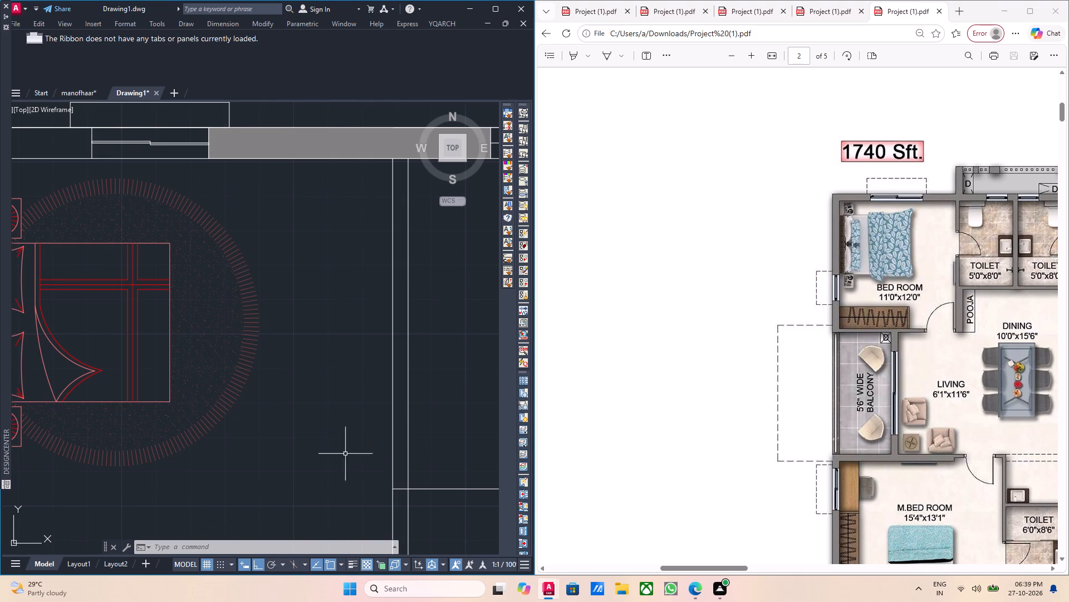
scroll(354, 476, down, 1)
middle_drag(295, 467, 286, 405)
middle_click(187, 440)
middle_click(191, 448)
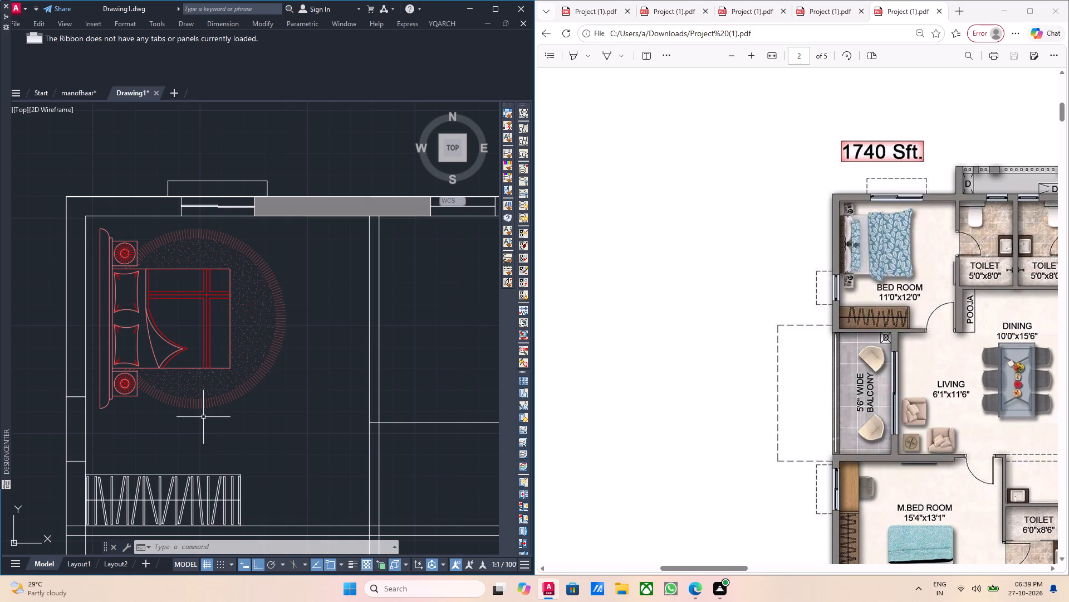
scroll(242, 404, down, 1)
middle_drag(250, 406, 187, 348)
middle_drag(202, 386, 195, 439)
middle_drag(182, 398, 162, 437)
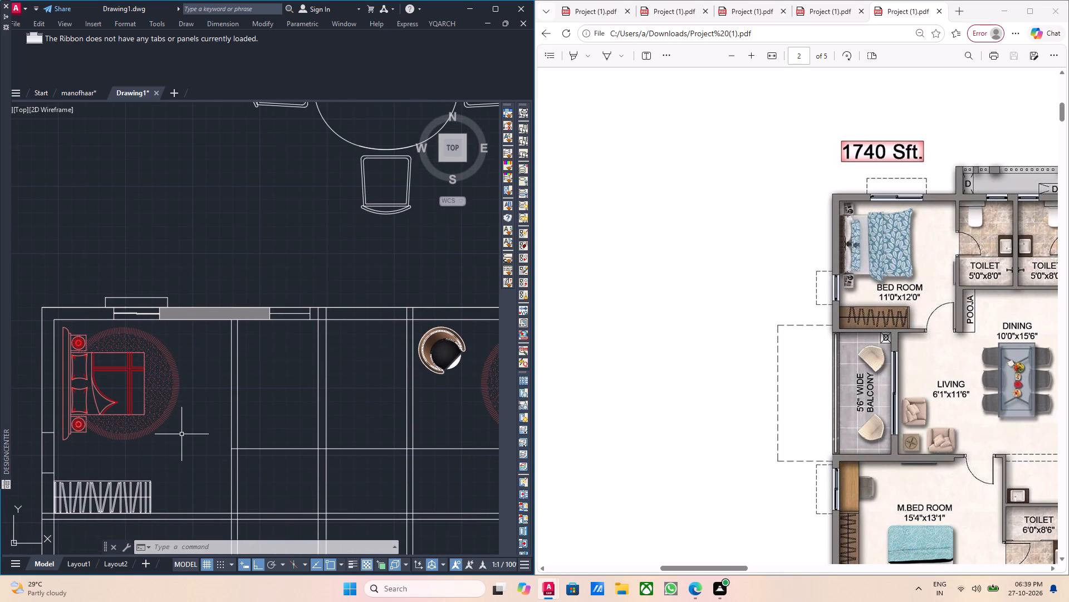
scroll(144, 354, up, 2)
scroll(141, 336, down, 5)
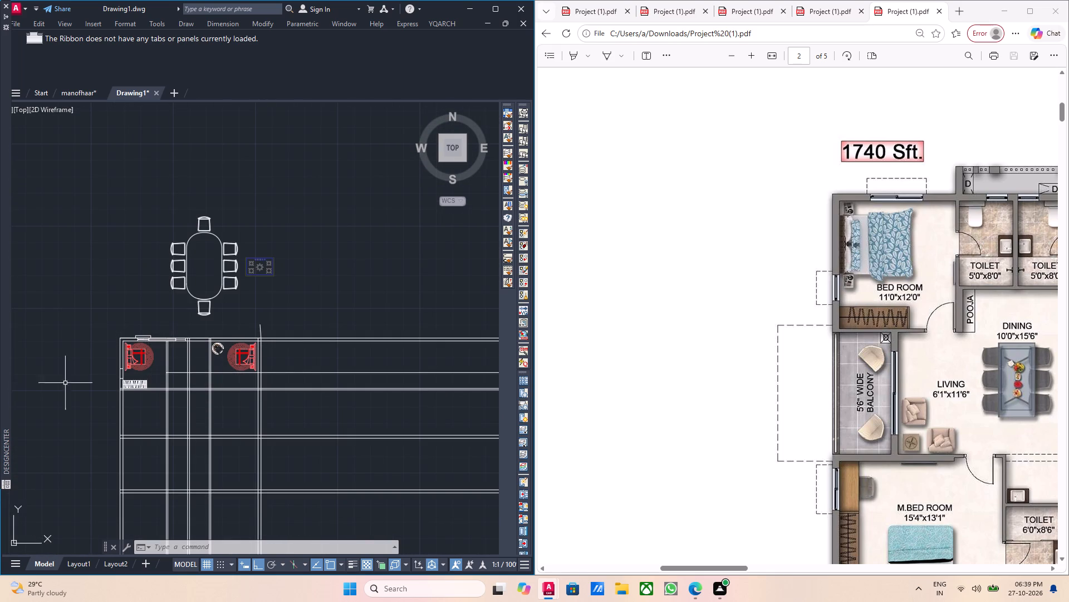
Draw the west window's centre line between the midpoints of its two jamb lines in the west wall.
scroll(122, 364, up, 5)
middle_click(106, 416)
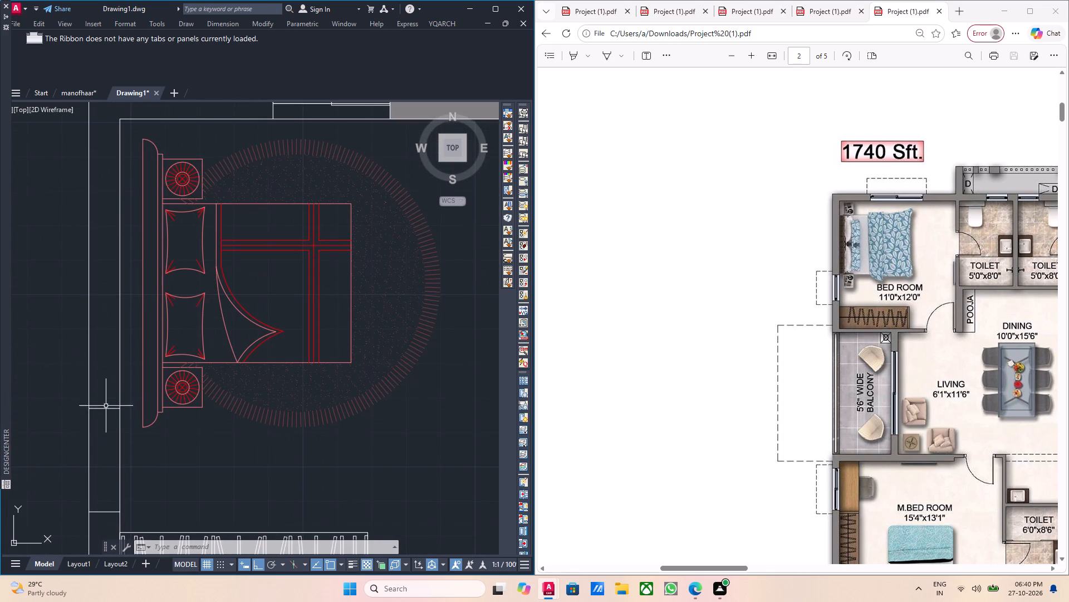
scroll(104, 408, down, 1)
middle_drag(100, 420, 117, 397)
key(l)
key(Return)
scroll(100, 437, up, 2)
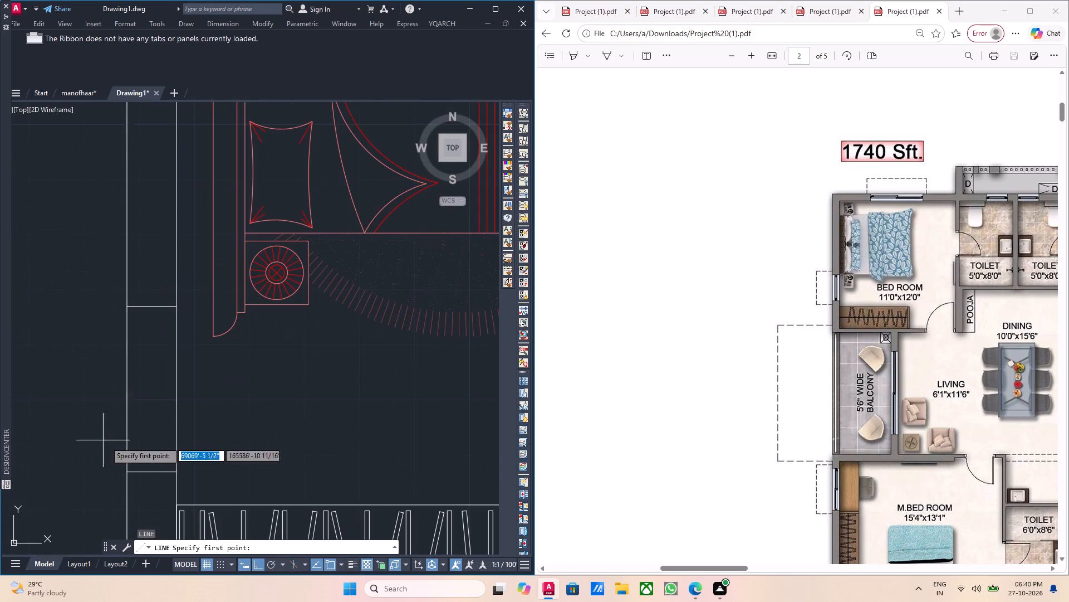
click(148, 473)
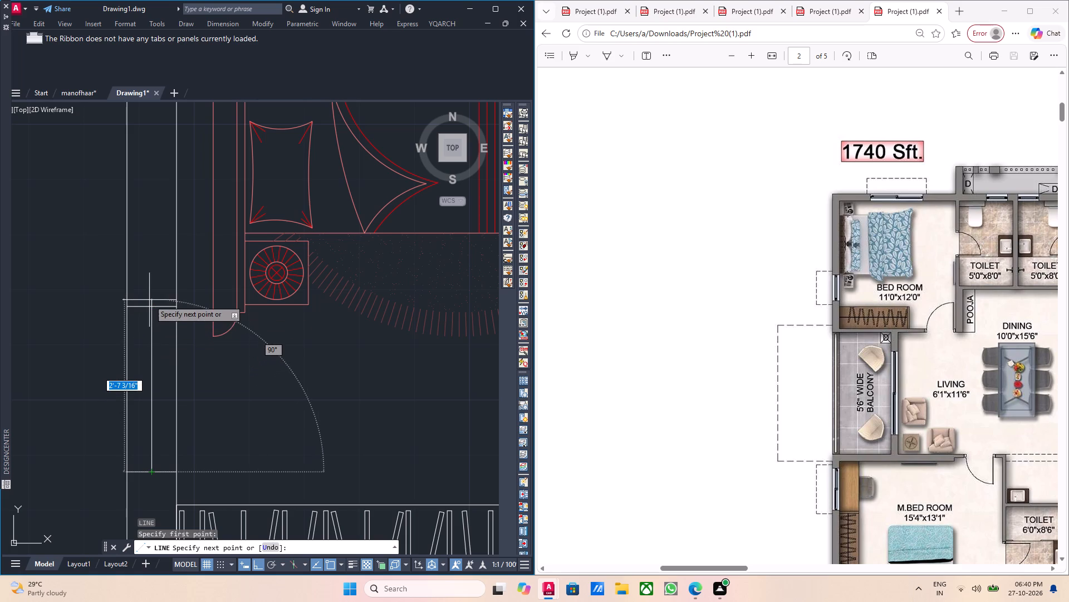
click(149, 308)
scroll(149, 308, down, 2)
key(Escape)
Hatch the L-shaped wall at the bedroom's north-west corner, from the west window around to the north window.
scroll(166, 372, up, 1)
middle_drag(163, 369, 141, 351)
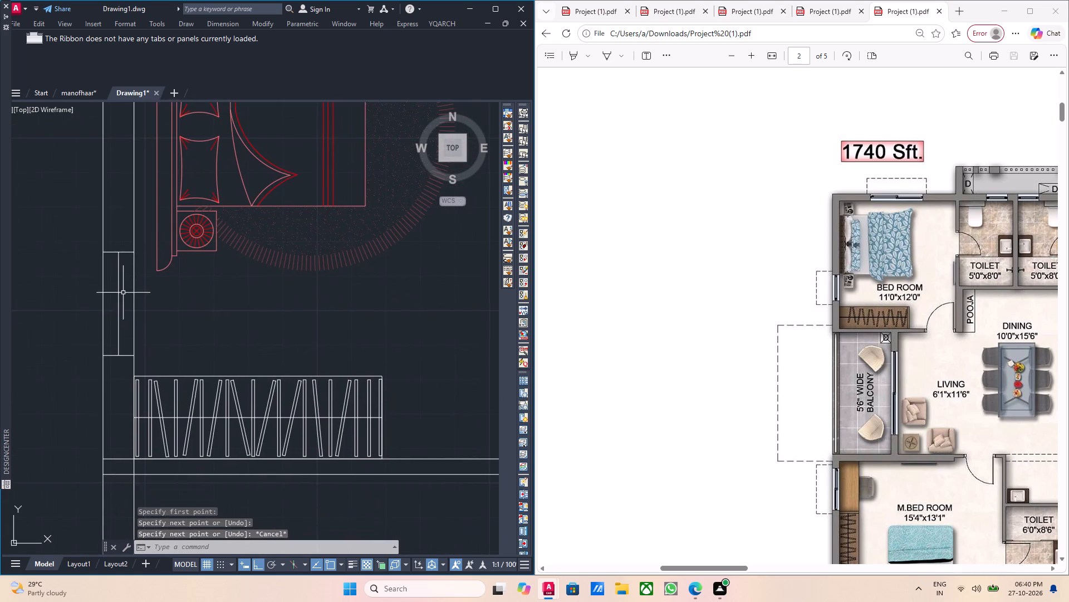
middle_drag(122, 292, 120, 364)
scroll(149, 321, down, 1)
middle_drag(149, 327, 149, 361)
middle_drag(160, 326, 156, 336)
key(h)
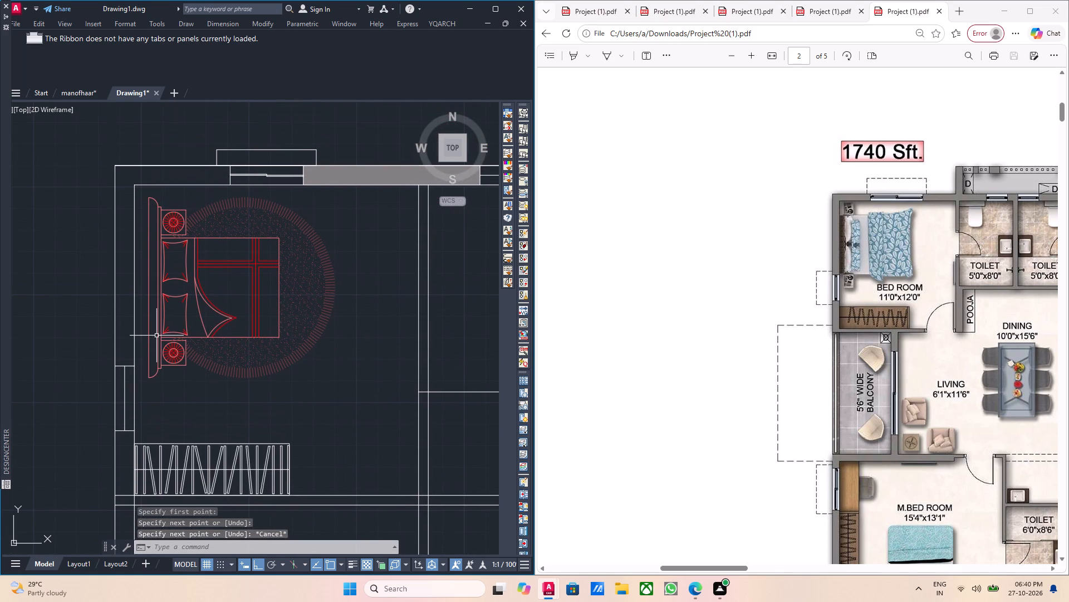
key(Return)
click(129, 310)
key(grave)
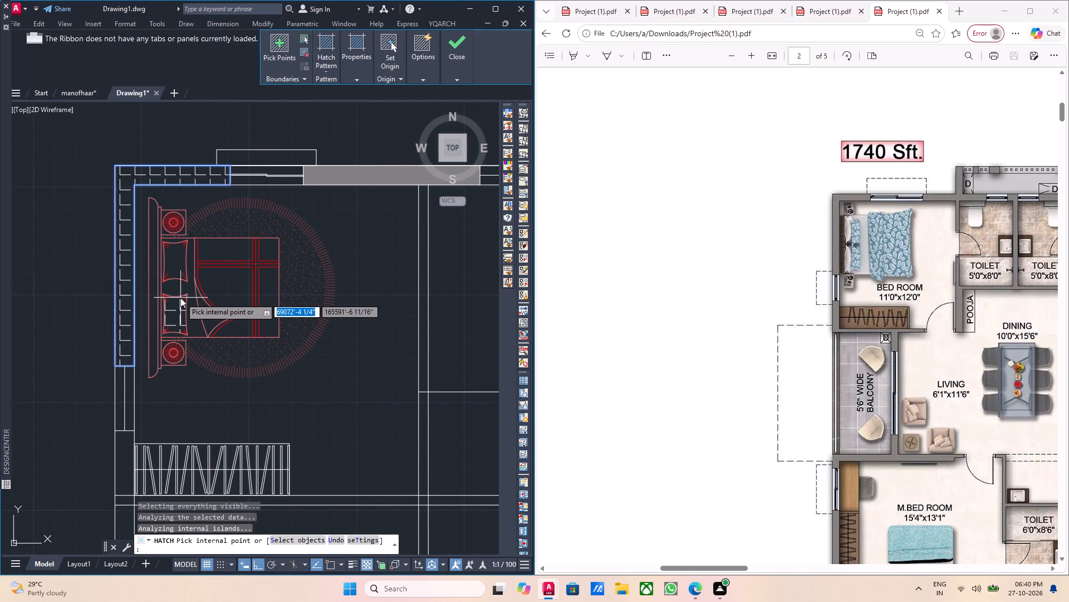
key(Escape)
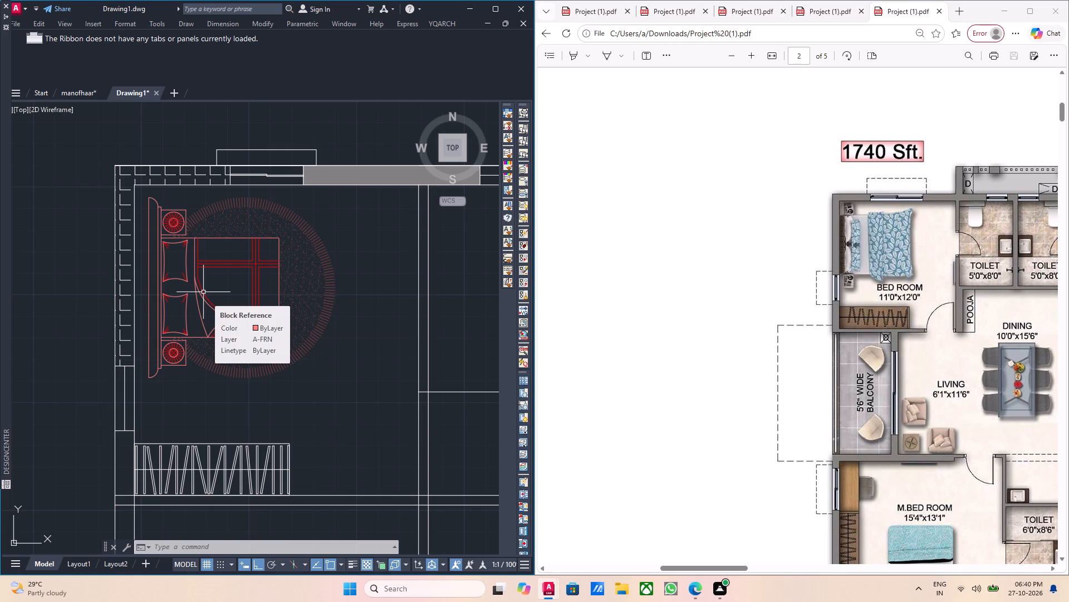
Match the north-west corner wall's hatch to the solid grey fill of the north wall east of the window.
text(ma)
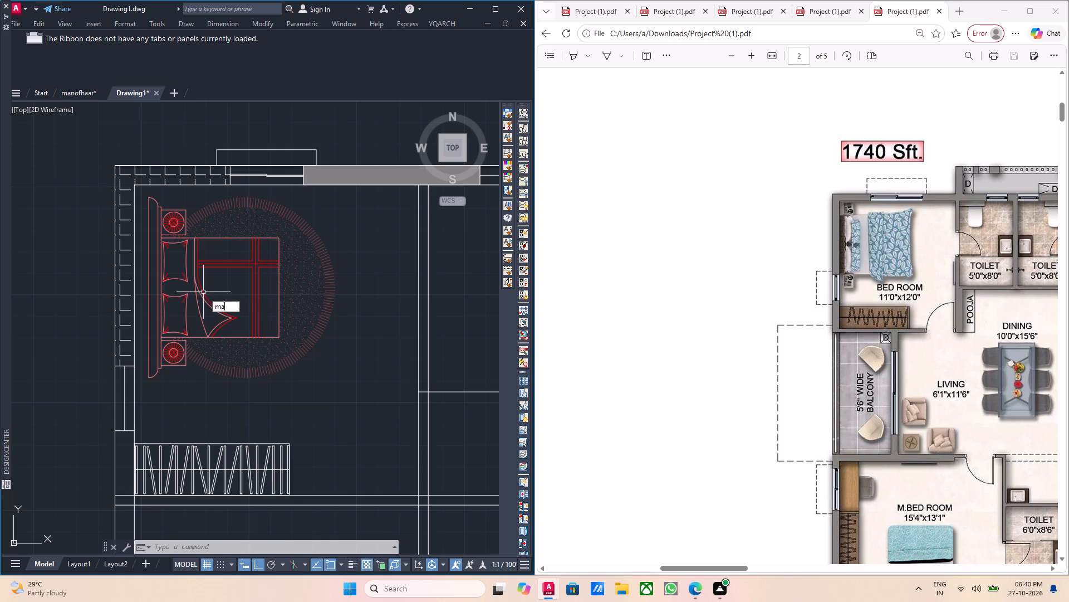
key(Return)
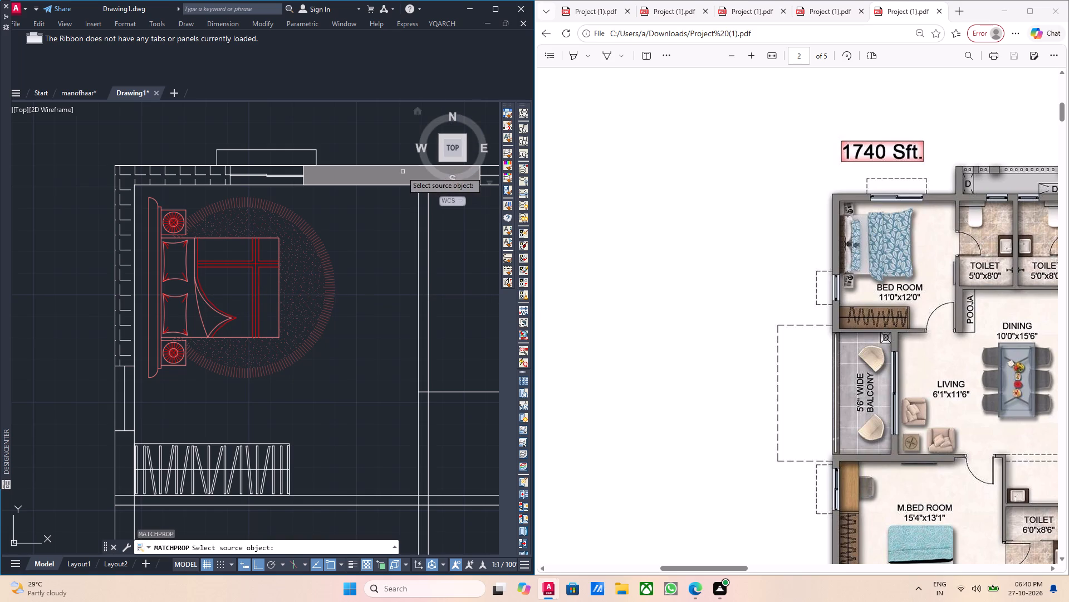
click(382, 171)
click(125, 234)
key(grave)
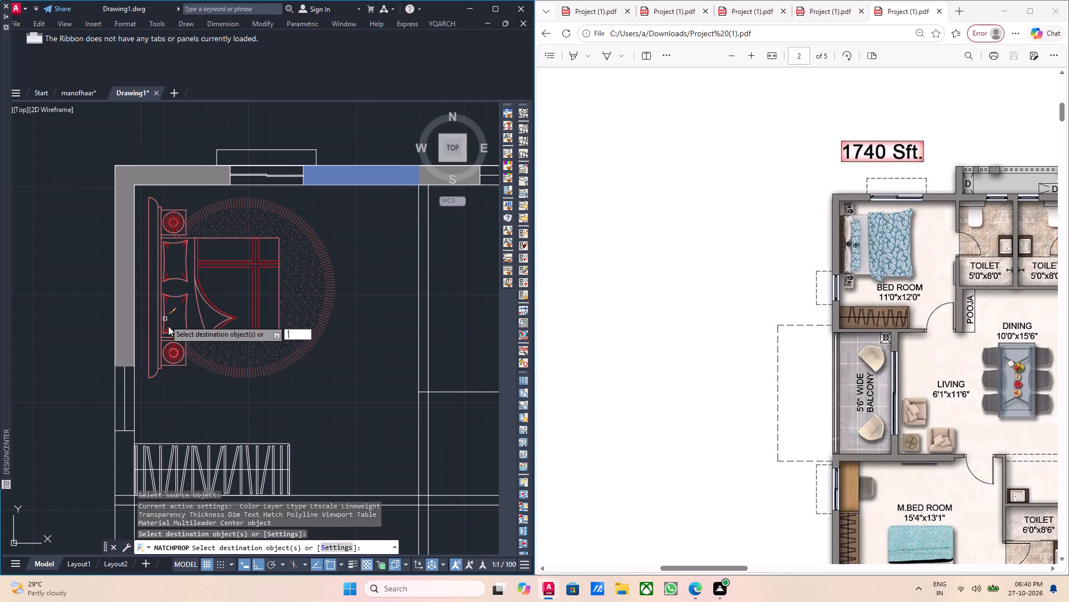
key(Escape)
Hatch the short west wall section beside the wardrobe, south of the west window.
middle_drag(173, 371, 164, 345)
middle_drag(214, 411, 139, 435)
scroll(140, 435, down, 1)
middle_drag(194, 386, 188, 390)
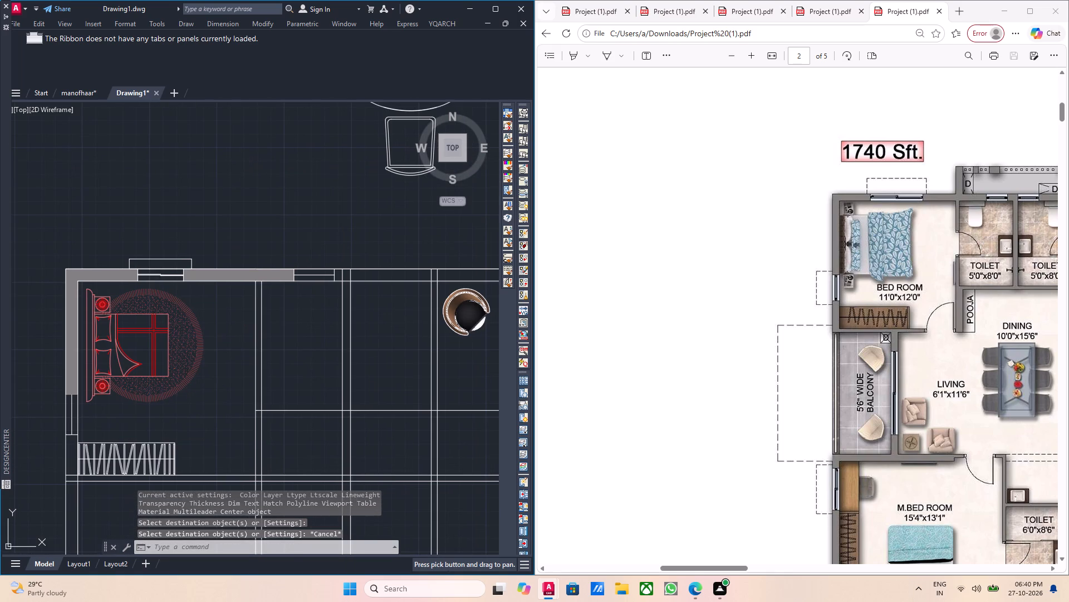
middle_drag(177, 394, 149, 415)
middle_drag(155, 416, 167, 371)
middle_drag(156, 427, 155, 380)
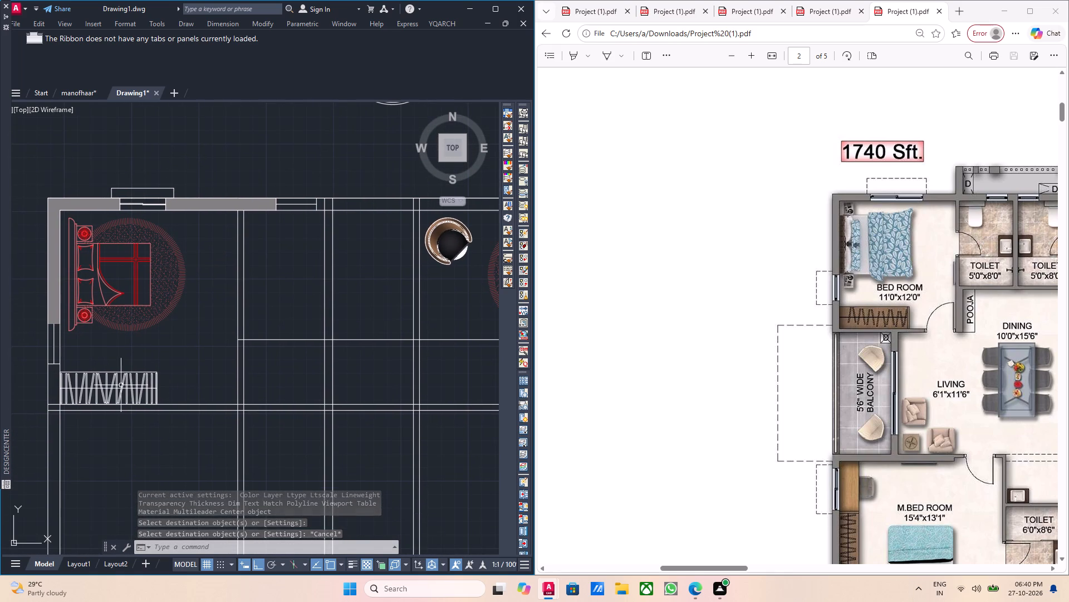
middle_click(121, 385)
key(h)
key(Return)
scroll(68, 419, up, 2)
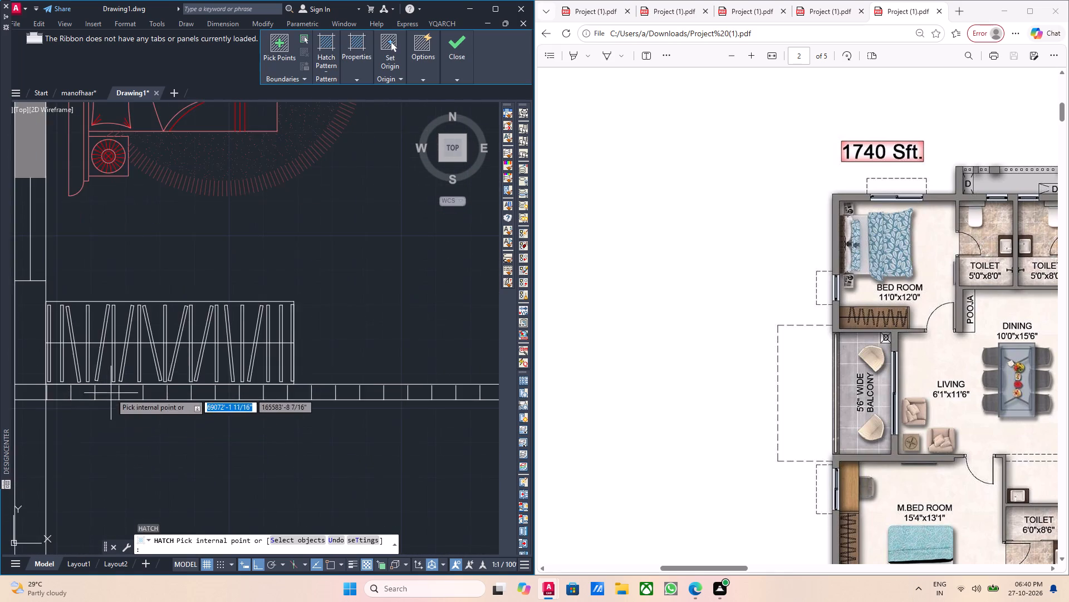
middle_drag(111, 393, 295, 405)
click(224, 364)
key(Escape)
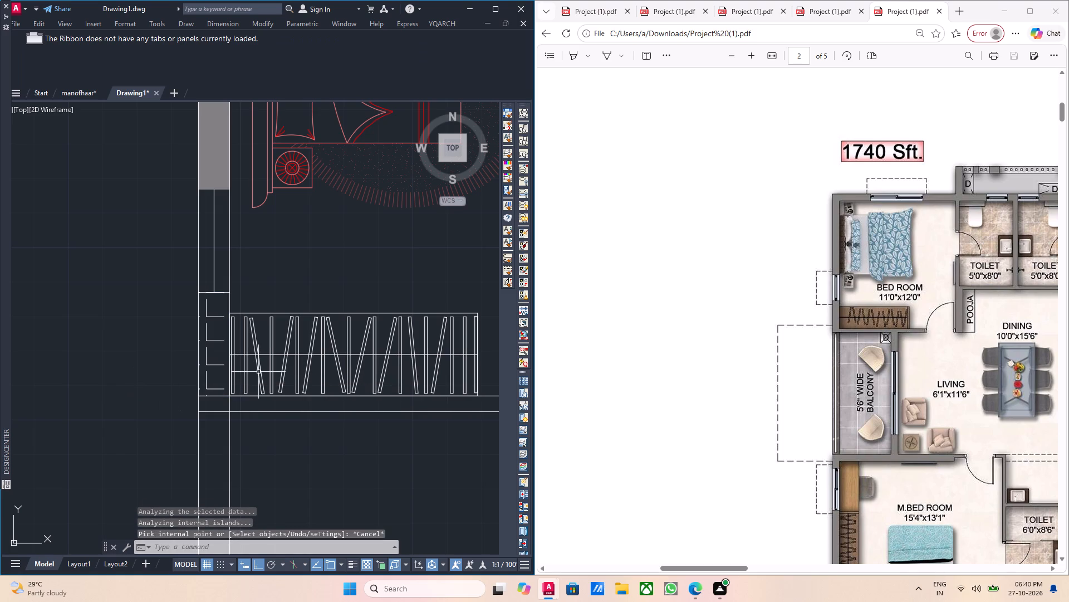
Match the hatch beside the wardrobe to the solid grey fill of the west wall north of the window.
text(ma)
key(Return)
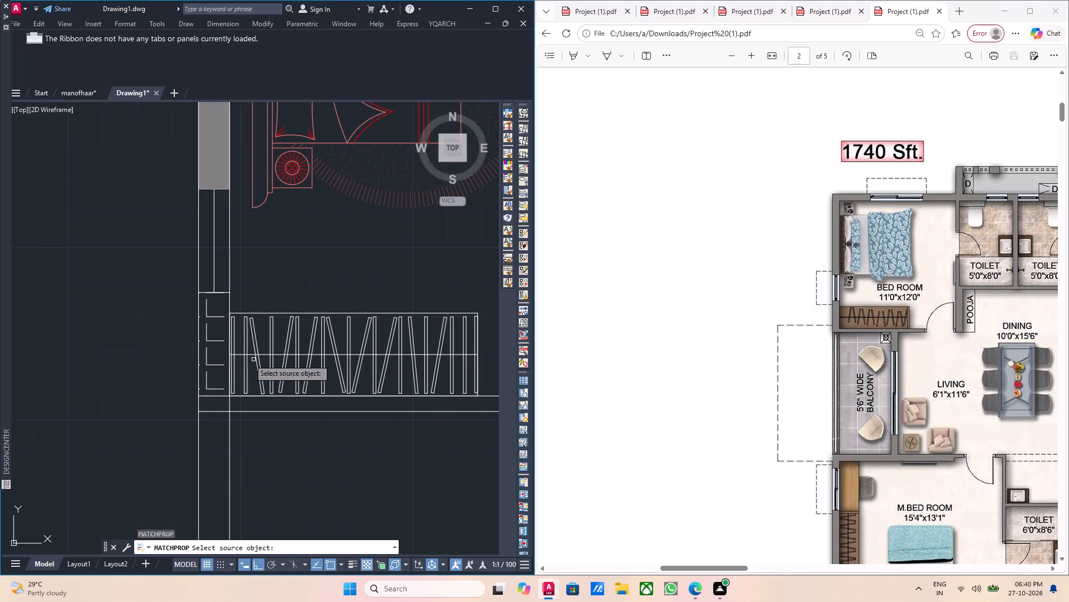
scroll(230, 325, down, 1)
middle_drag(252, 266, 244, 317)
click(208, 255)
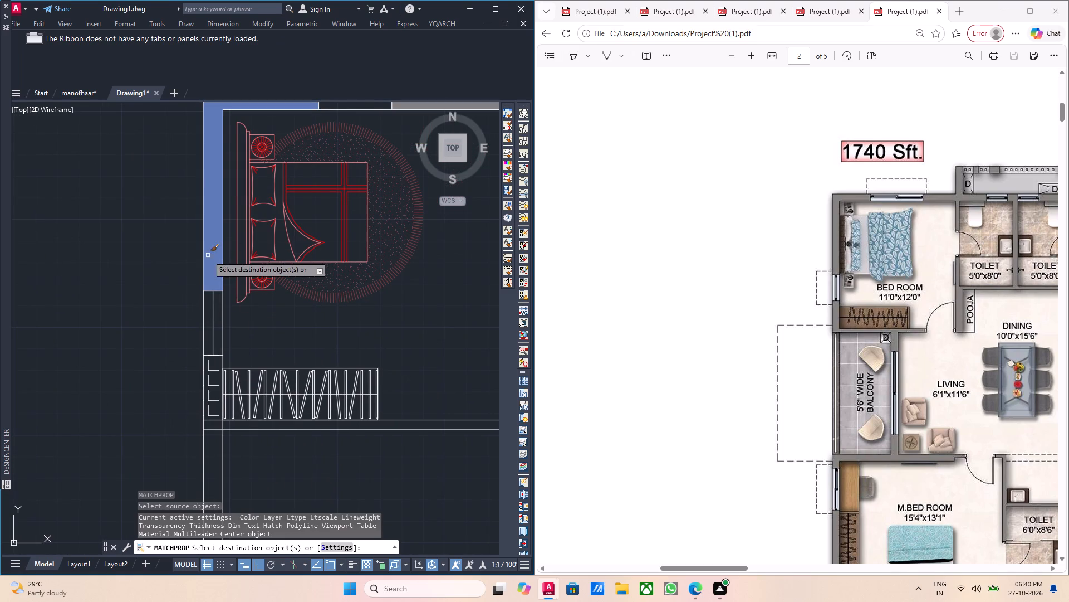
click(215, 387)
key(Escape)
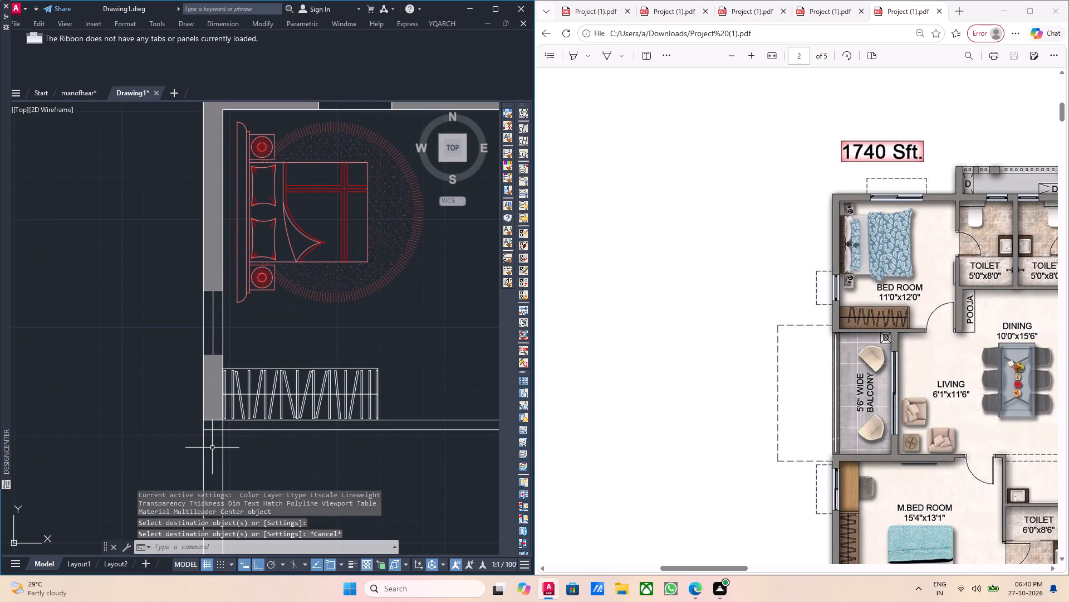
Examine the area around and south of the wardrobe in the drawing, and the balcony's dashed outline in the reference PDF.
scroll(212, 448, up, 1)
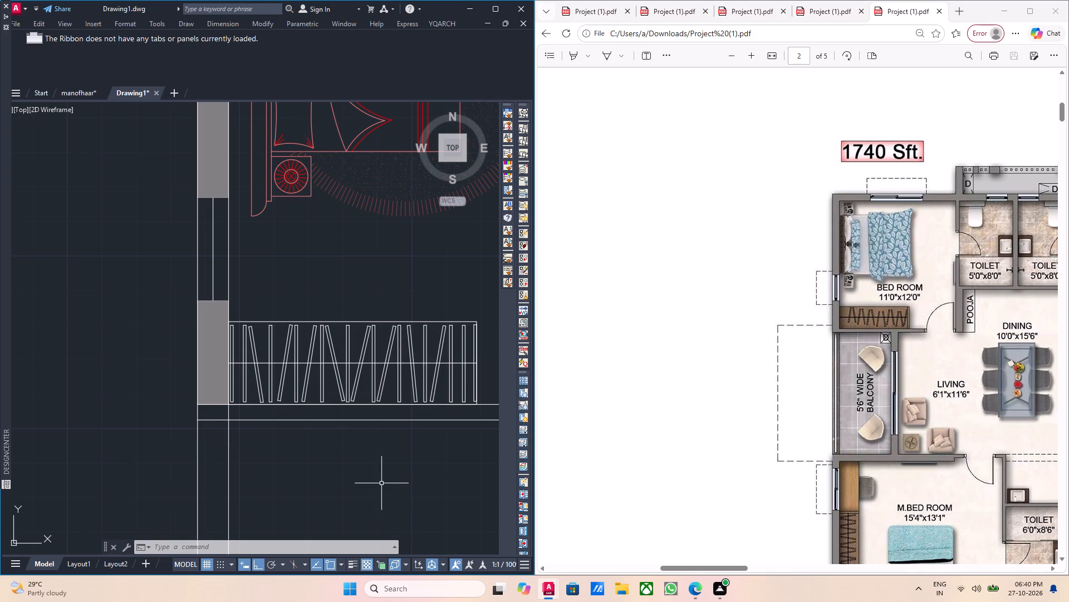
scroll(365, 470, down, 1)
middle_drag(377, 480, 228, 363)
middle_drag(280, 383, 255, 375)
middle_drag(267, 371, 221, 347)
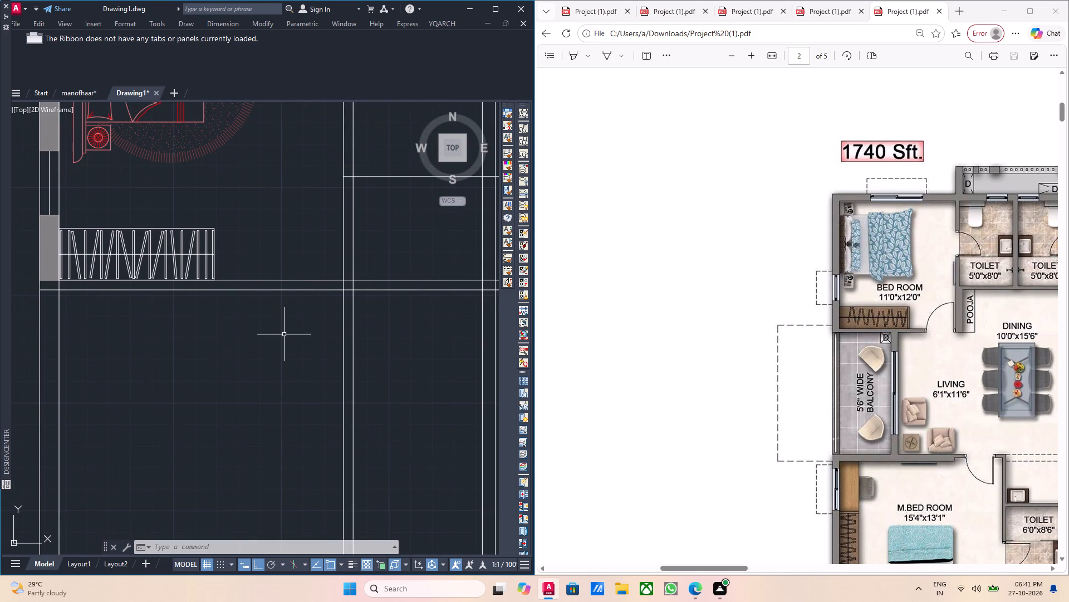
middle_drag(284, 334, 248, 313)
scroll(247, 314, down, 1)
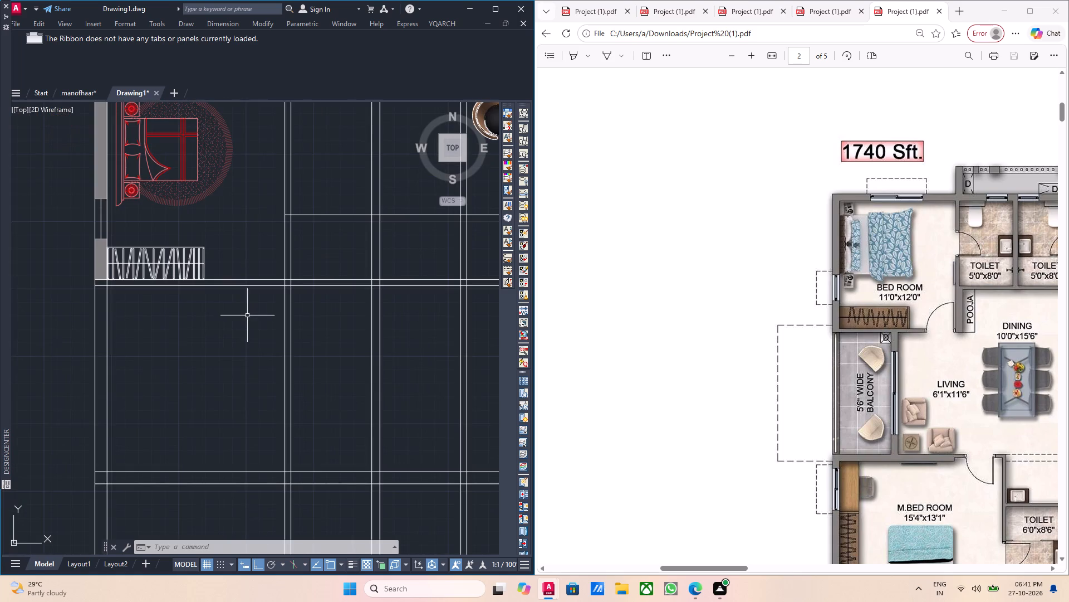
middle_drag(243, 331, 225, 376)
middle_drag(214, 371, 205, 382)
middle_drag(203, 389, 200, 407)
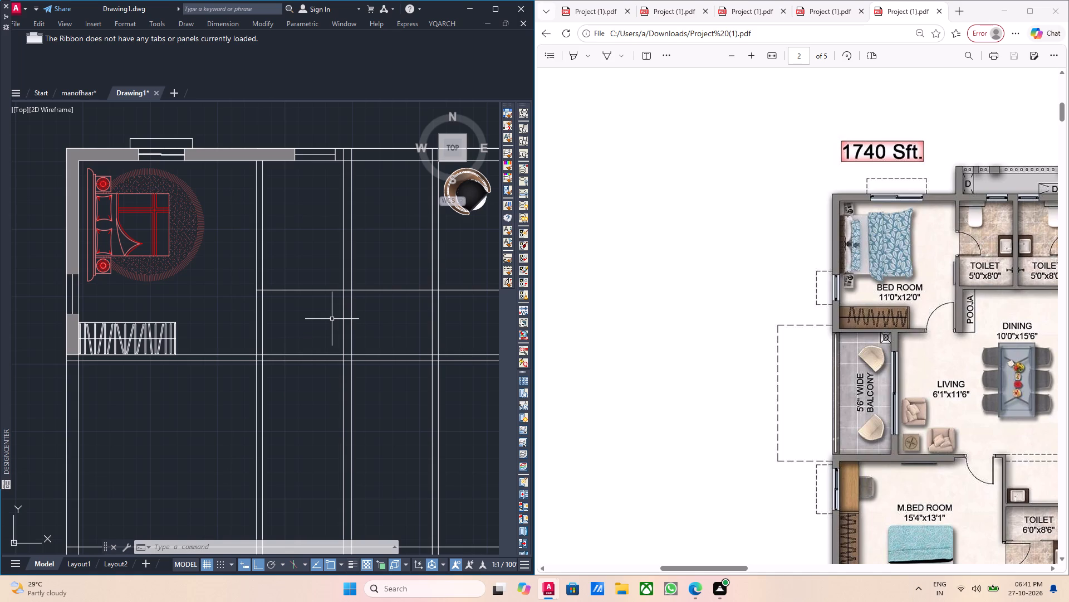
scroll(244, 343, up, 1)
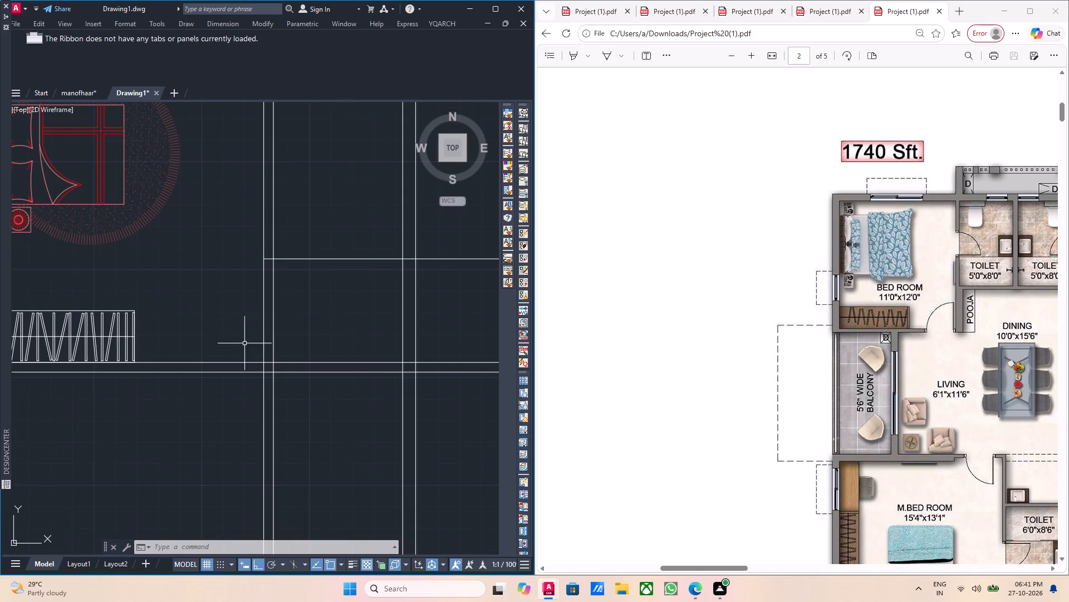
middle_drag(183, 453, 350, 453)
middle_drag(182, 386, 275, 445)
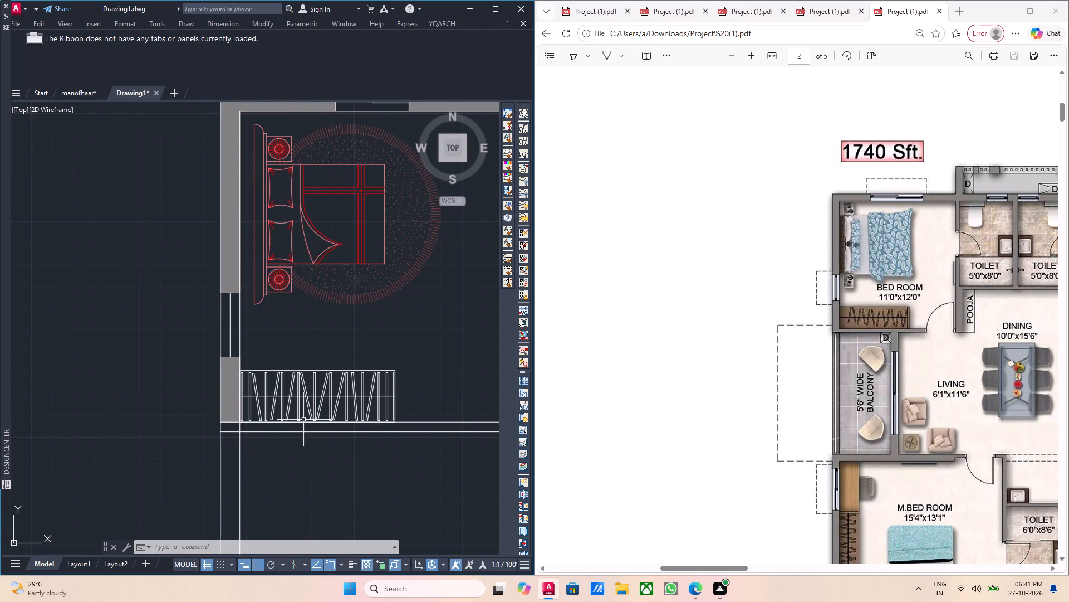
middle_drag(422, 410, 276, 387)
scroll(276, 387, up, 1)
scroll(791, 394, down, 1)
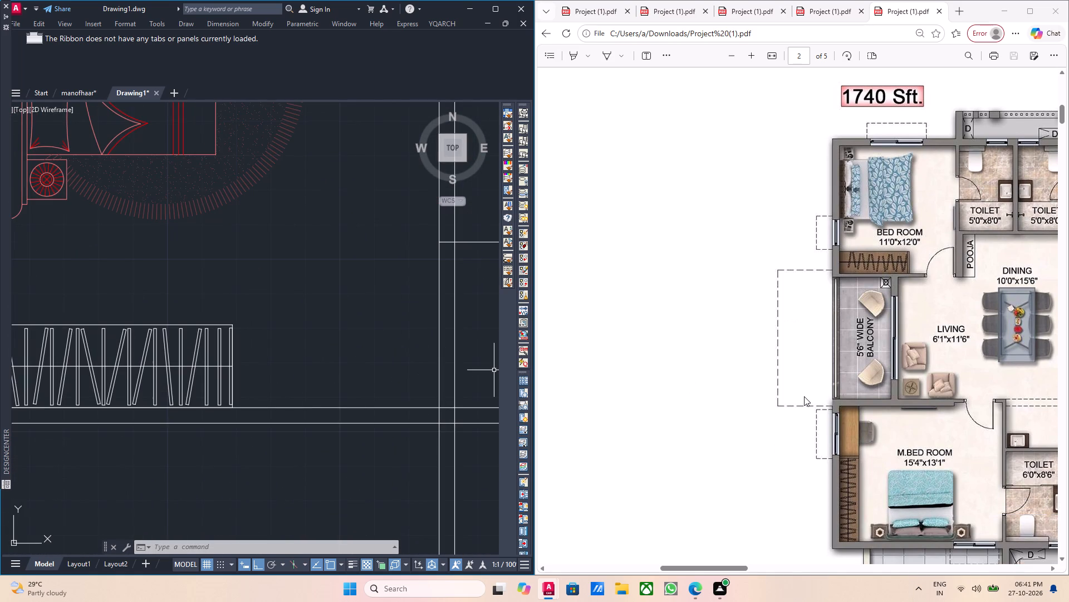
Draw a tall, narrow rectangle outside the west wall, from beside the wardrobe to just south of the balcony's south wall lines.
scroll(198, 373, down, 2)
middle_drag(173, 436, 267, 331)
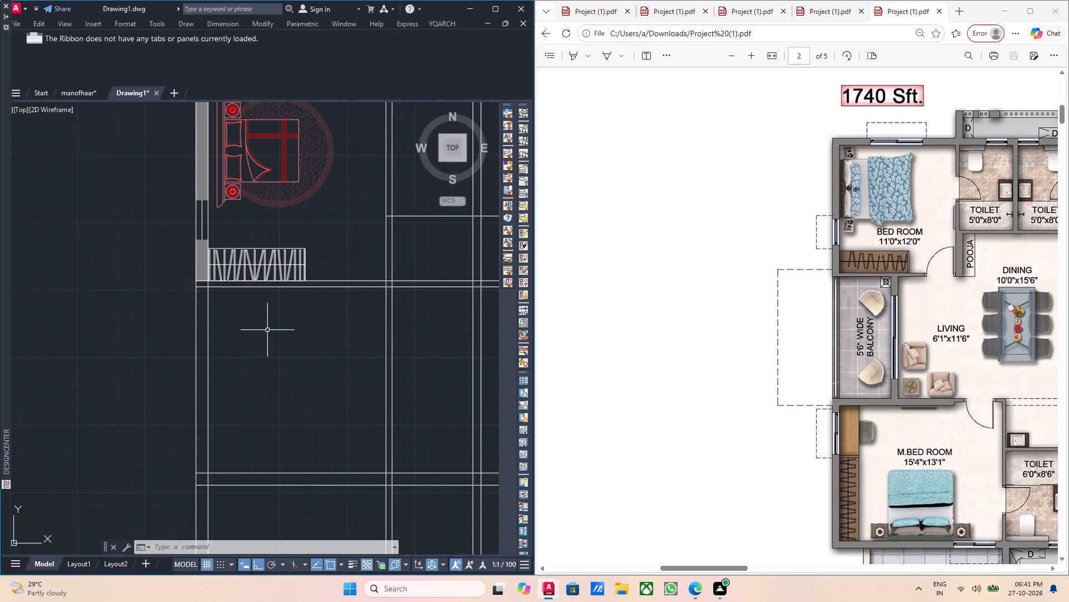
middle_drag(246, 346, 244, 373)
middle_drag(244, 356, 254, 378)
middle_drag(248, 372, 272, 381)
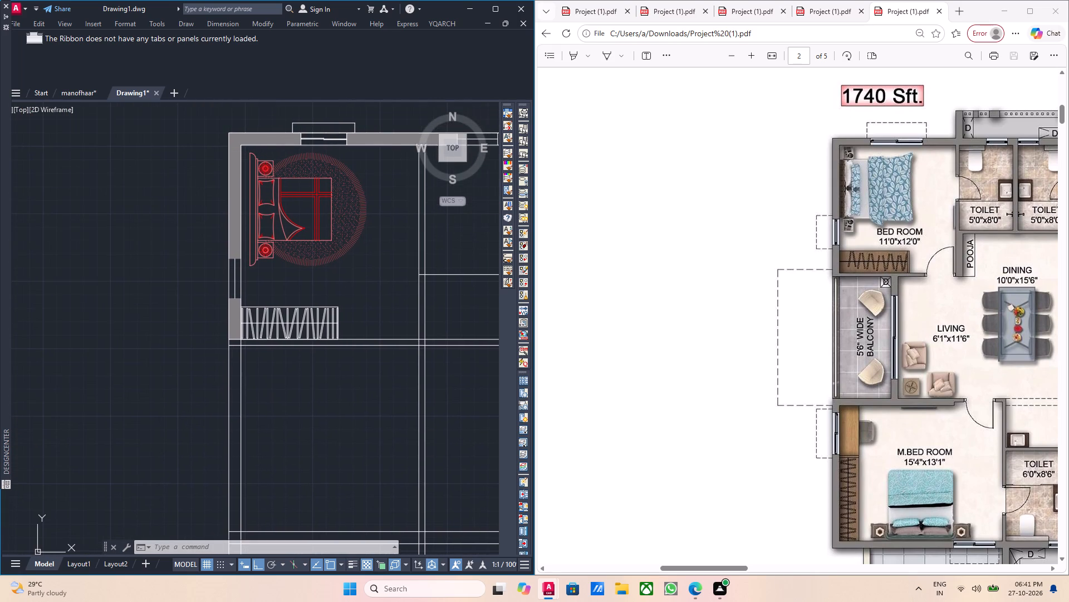
text(rec)
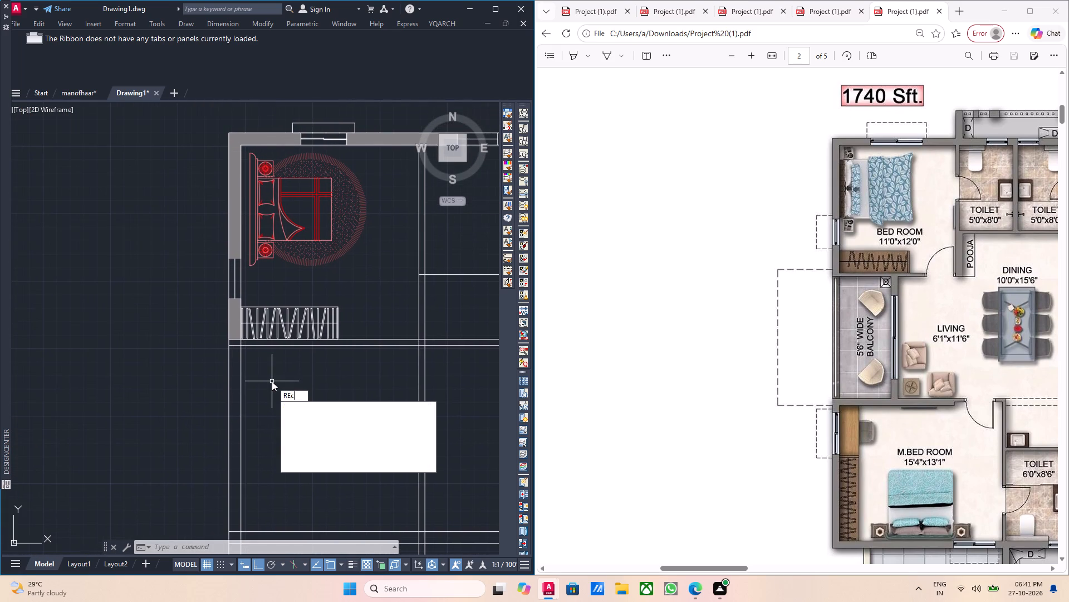
key(Return)
scroll(204, 341, up, 2)
click(263, 310)
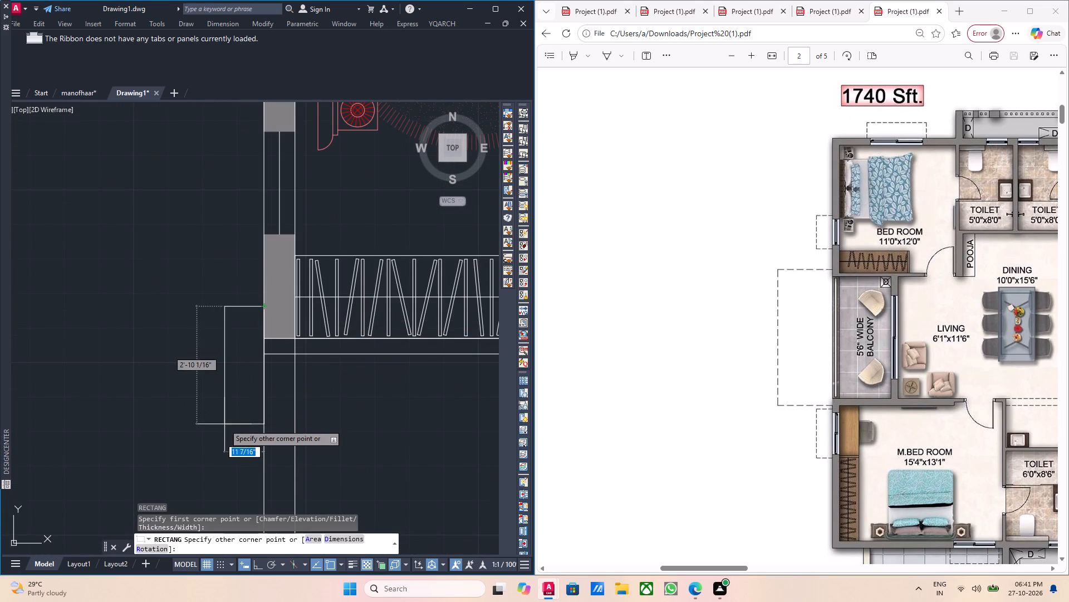
middle_drag(223, 424, 153, 357)
scroll(149, 349, down, 1)
middle_drag(185, 452, 135, 295)
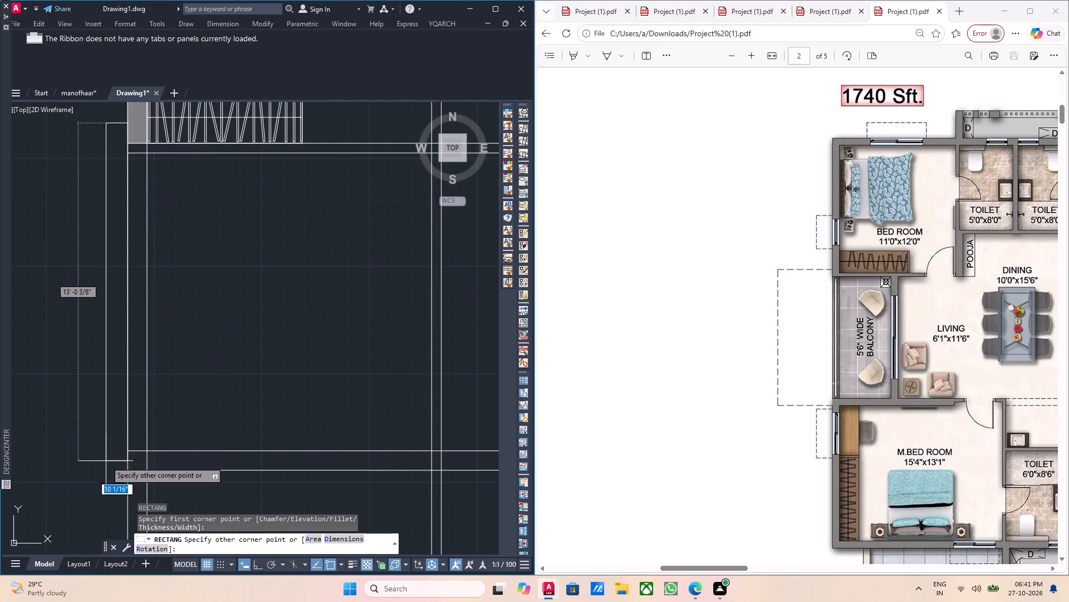
click(87, 495)
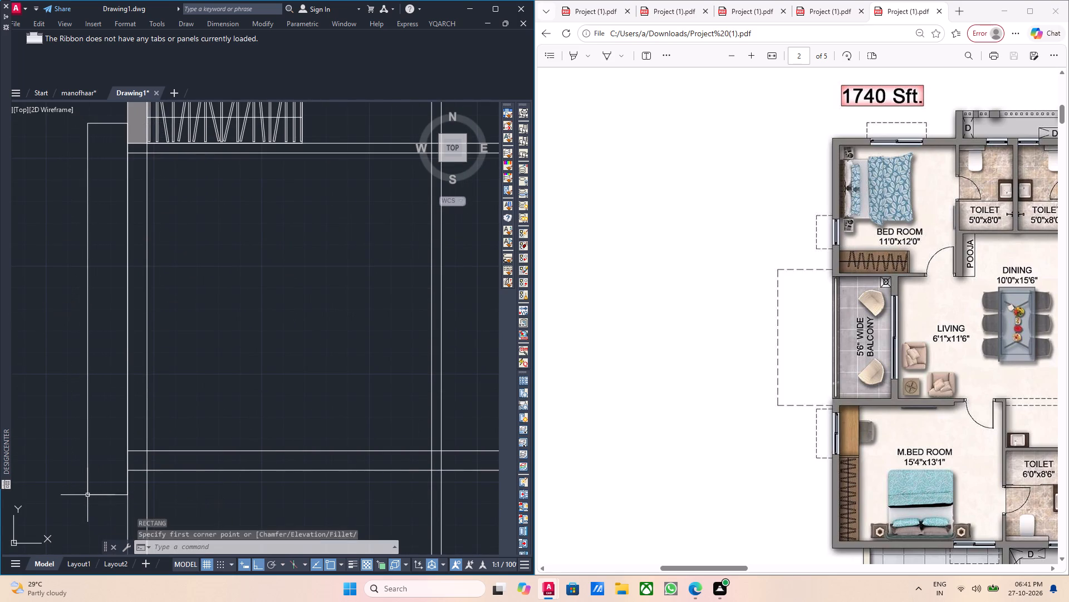
Stretch the west edge of the balcony outline rectangle farther west, to roughly two and a half times its drawn width.
middle_click(80, 446)
scroll(91, 440, down, 1)
middle_drag(94, 415, 114, 451)
drag(112, 420, 102, 417)
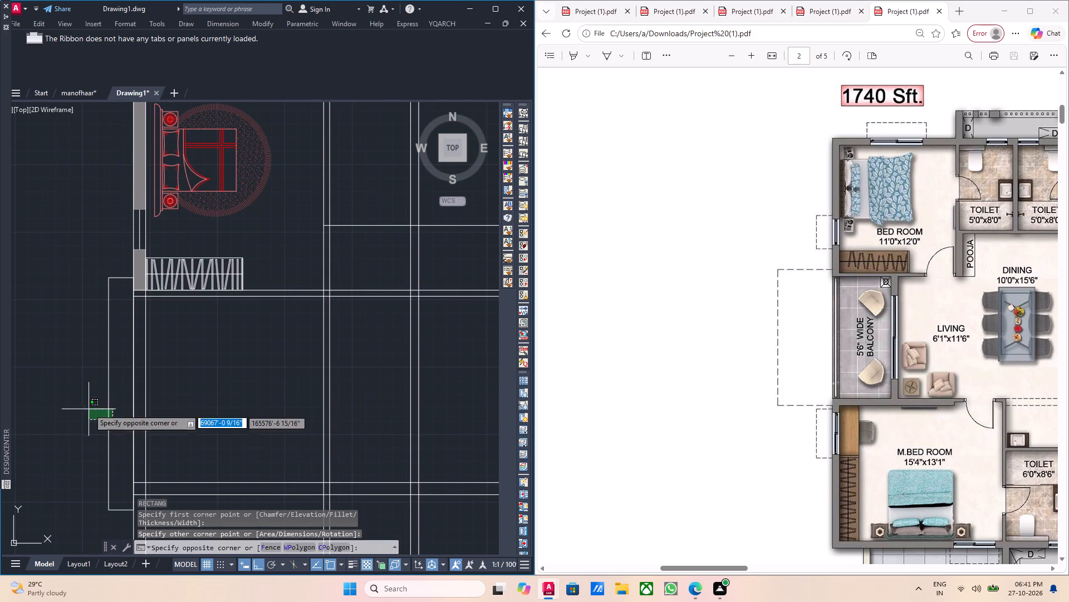
click(89, 409)
click(106, 396)
click(72, 394)
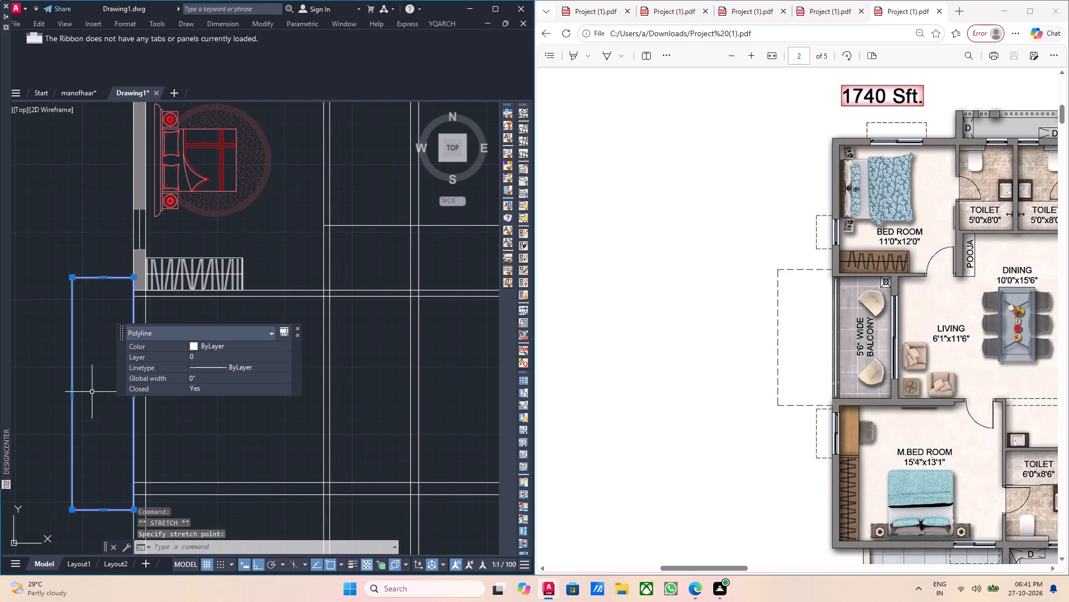
Examine the west wall south of the balcony outline, comparing it with the dashed outlines in the reference PDF.
scroll(92, 392, down, 1)
key(Escape)
middle_drag(183, 396, 150, 384)
middle_drag(157, 384, 161, 377)
middle_drag(86, 361, 215, 331)
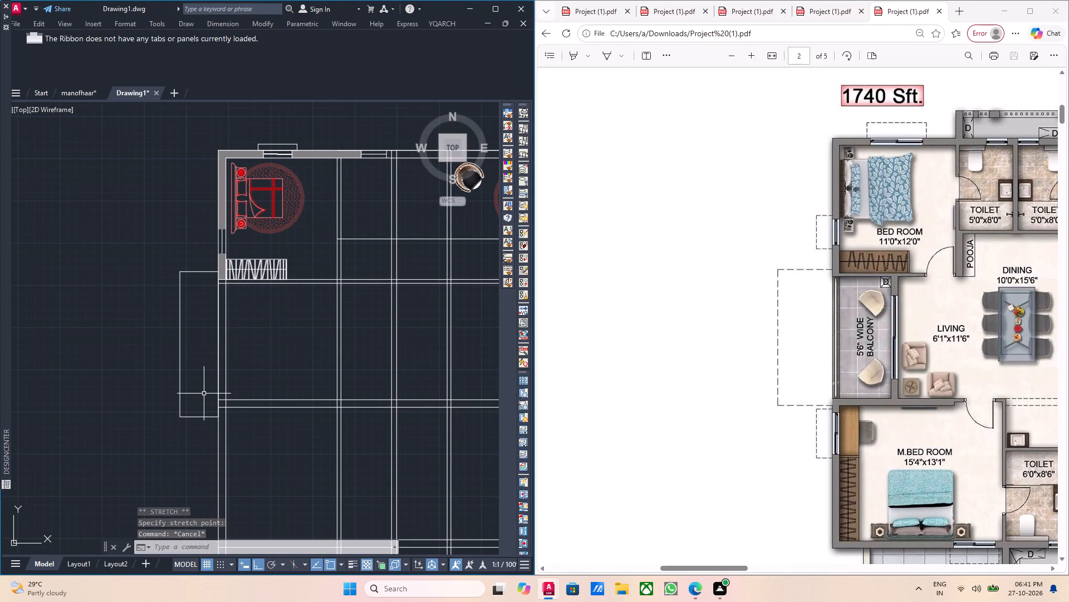
middle_click(210, 392)
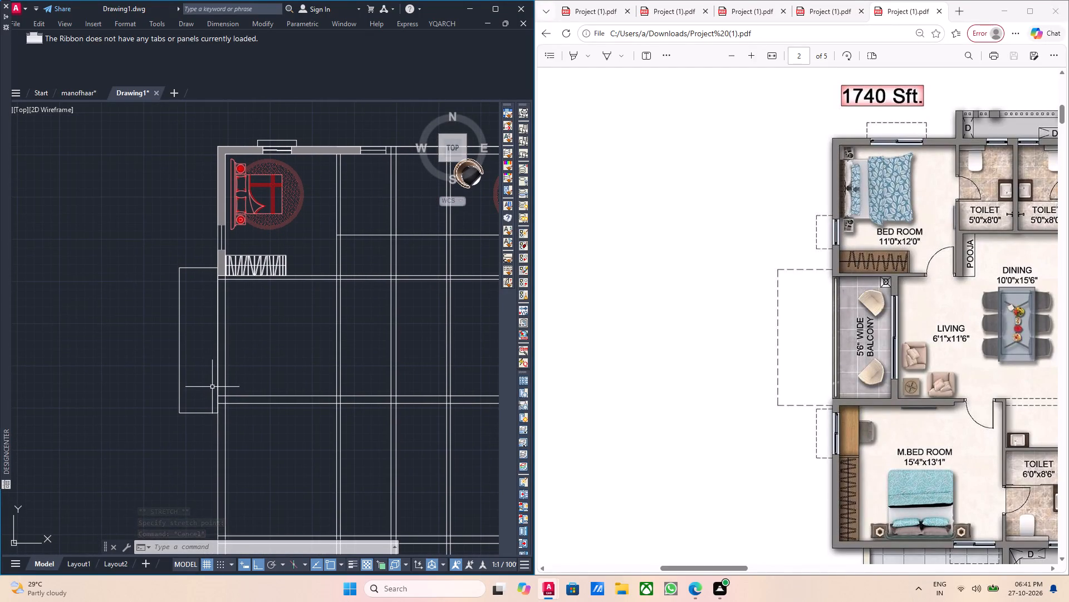
middle_drag(212, 387, 199, 361)
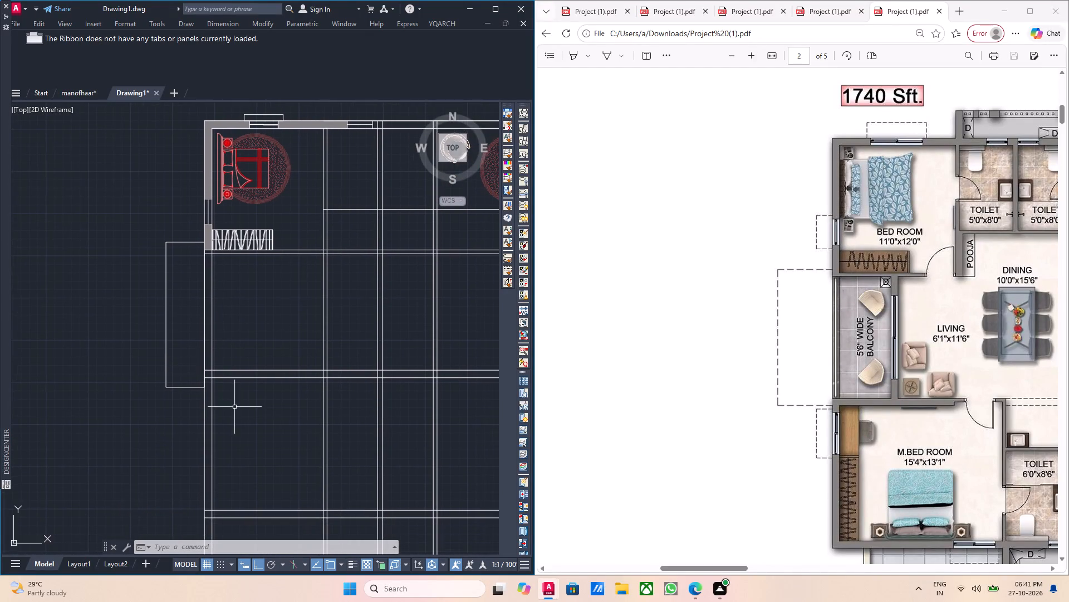
middle_drag(236, 410, 232, 397)
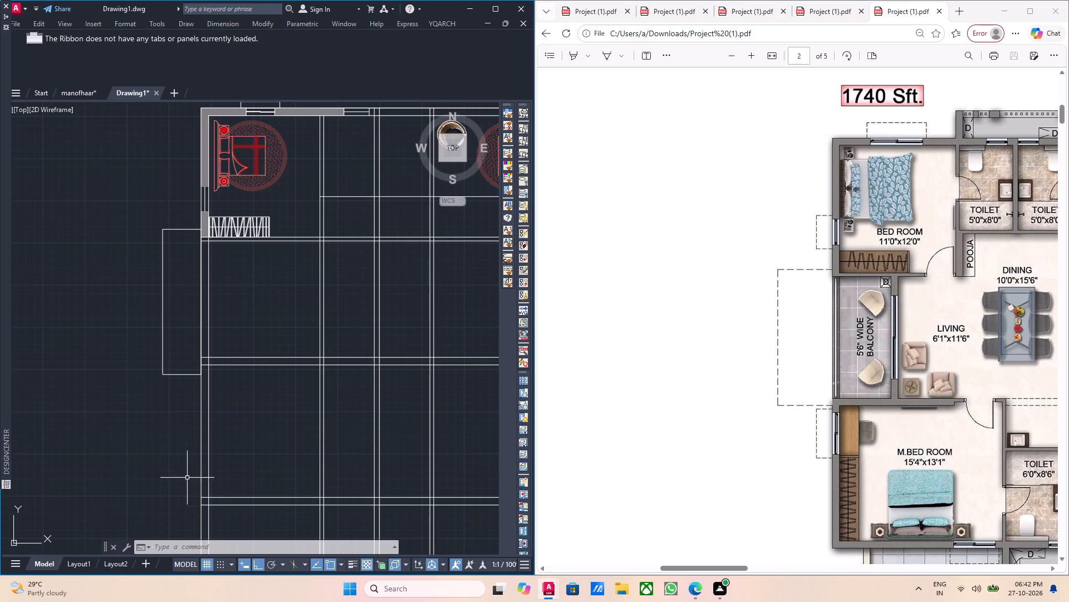
middle_drag(197, 449, 187, 427)
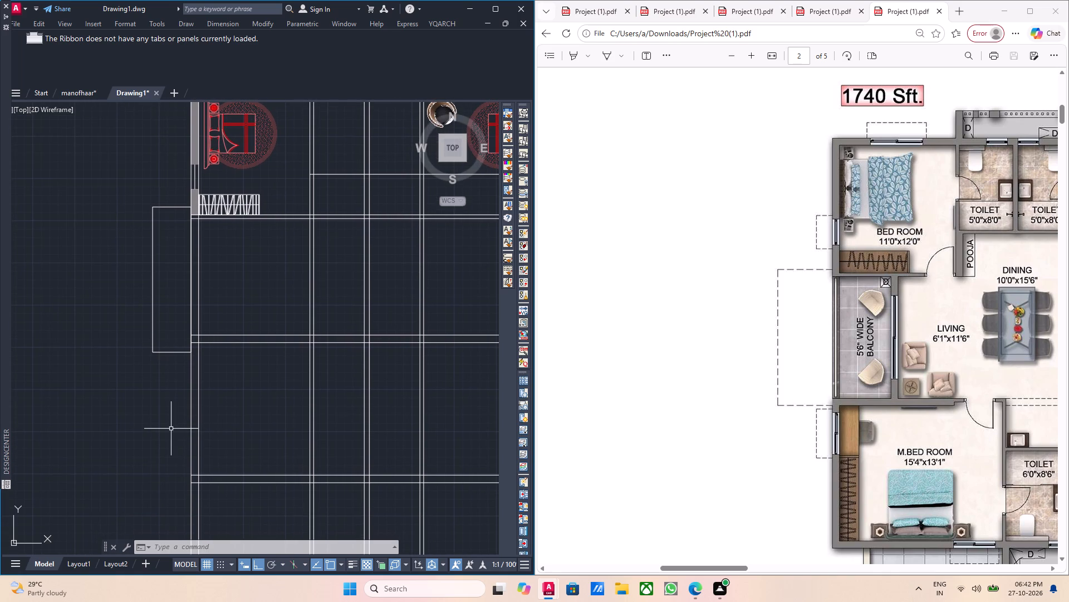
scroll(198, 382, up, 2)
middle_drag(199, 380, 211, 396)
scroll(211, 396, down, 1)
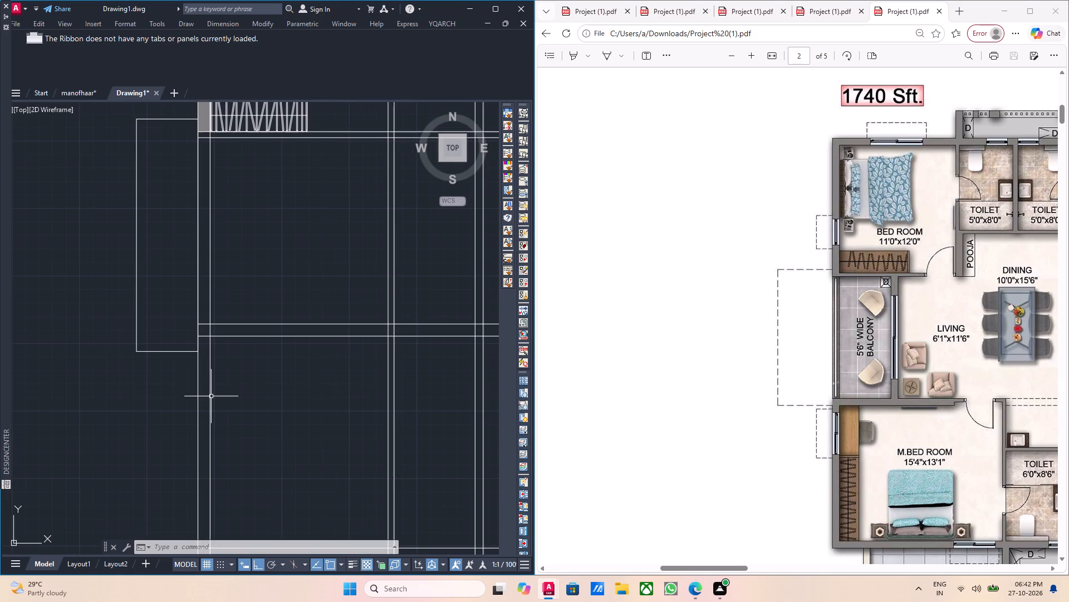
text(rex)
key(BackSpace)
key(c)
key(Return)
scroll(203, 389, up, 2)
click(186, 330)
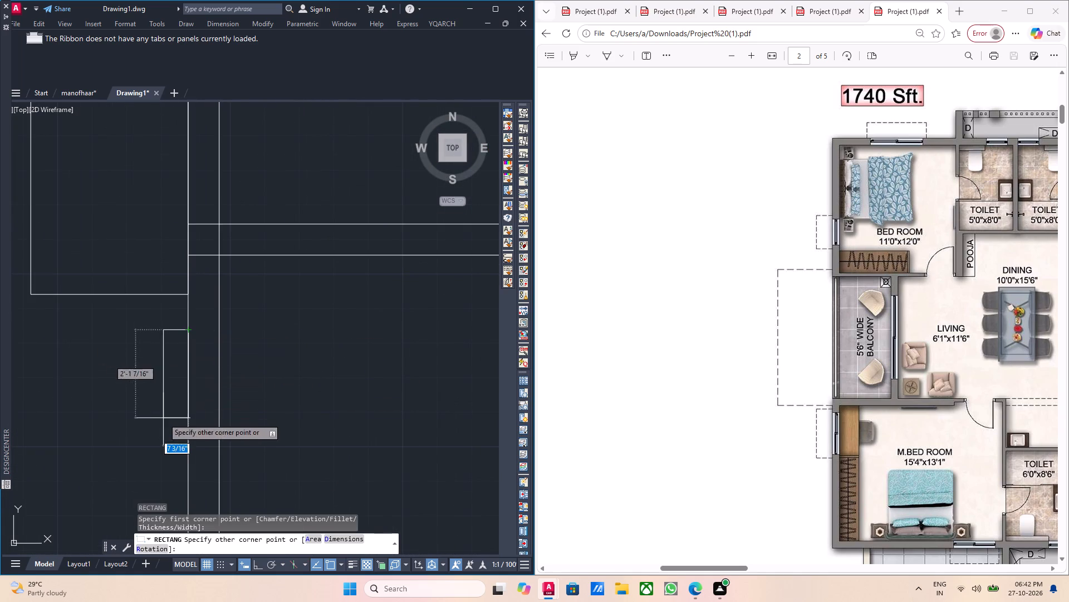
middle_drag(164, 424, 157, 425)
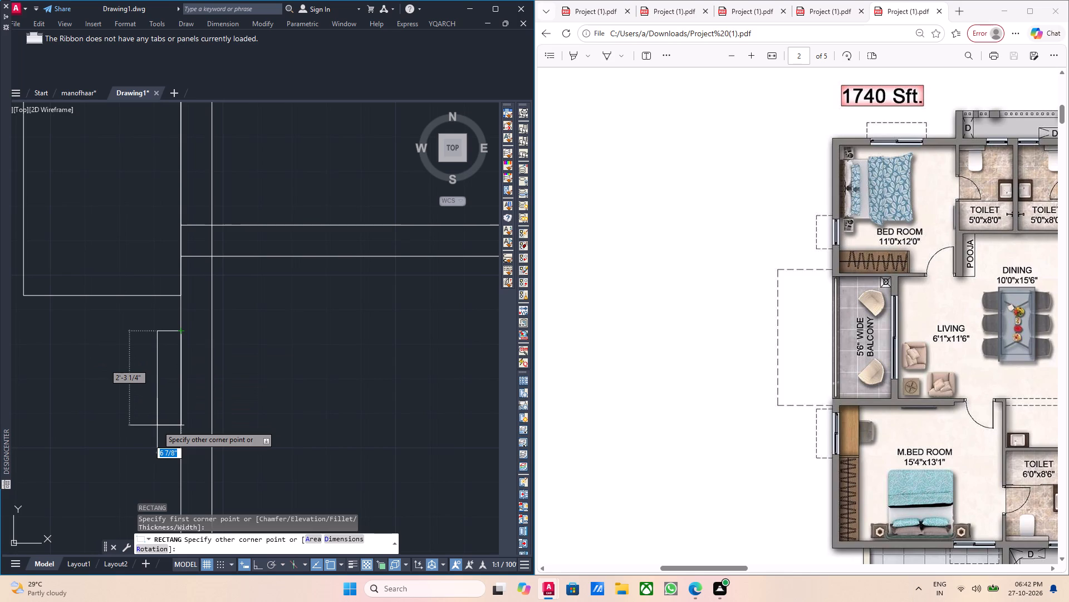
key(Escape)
Examine the balcony outline and the wall lines around and south of it, comparing them with the reference PDF.
middle_drag(178, 381, 183, 469)
middle_drag(189, 396, 201, 430)
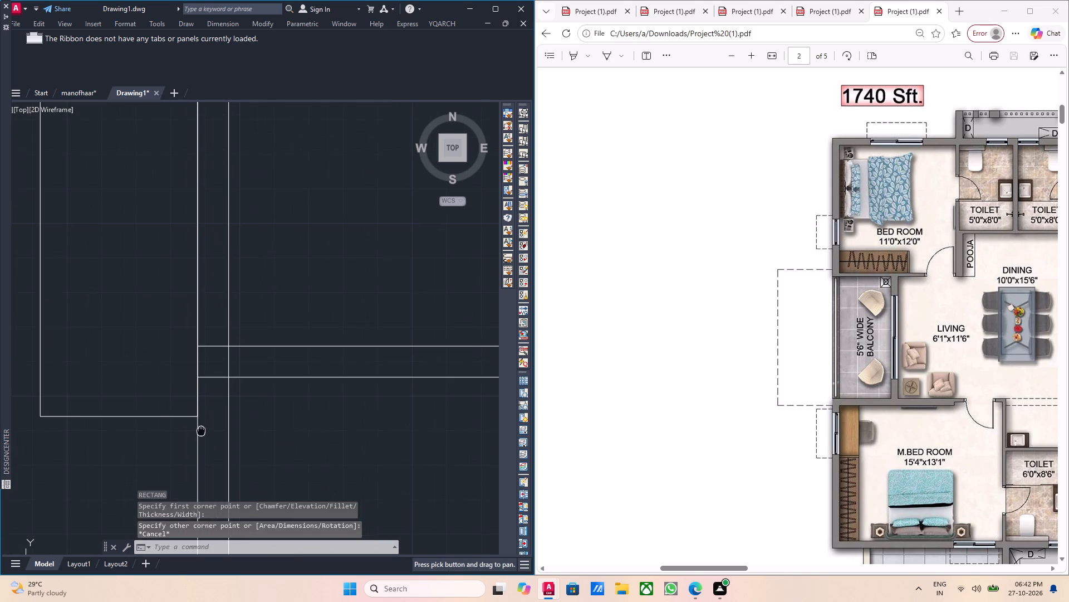
middle_drag(187, 414, 194, 467)
middle_click(179, 438)
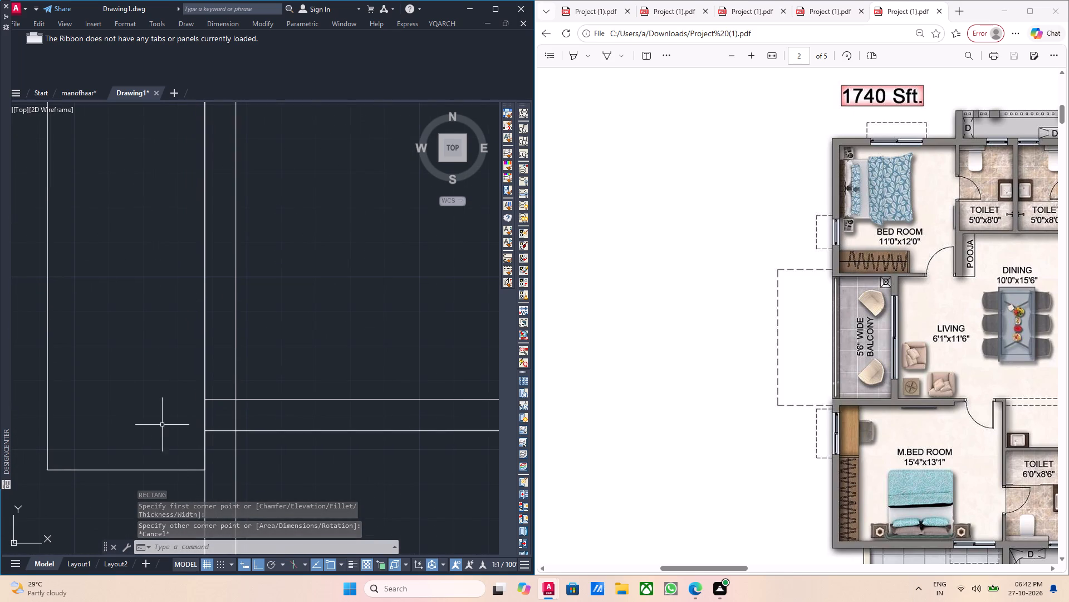
middle_drag(162, 423, 190, 338)
scroll(190, 337, down, 1)
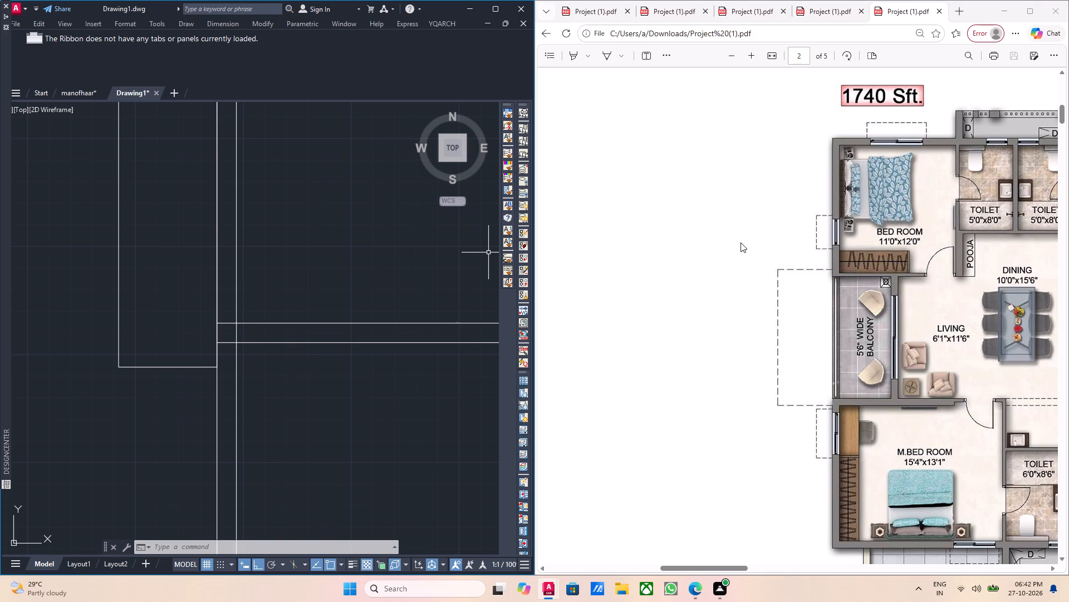
scroll(232, 442, down, 3)
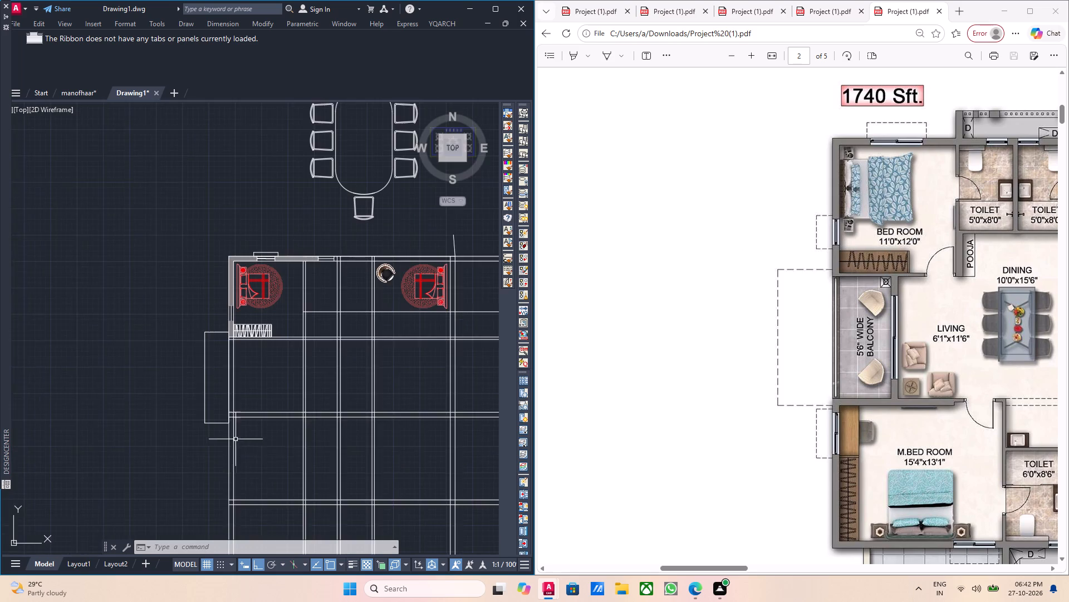
middle_drag(259, 447, 222, 407)
middle_click(220, 407)
scroll(236, 400, up, 1)
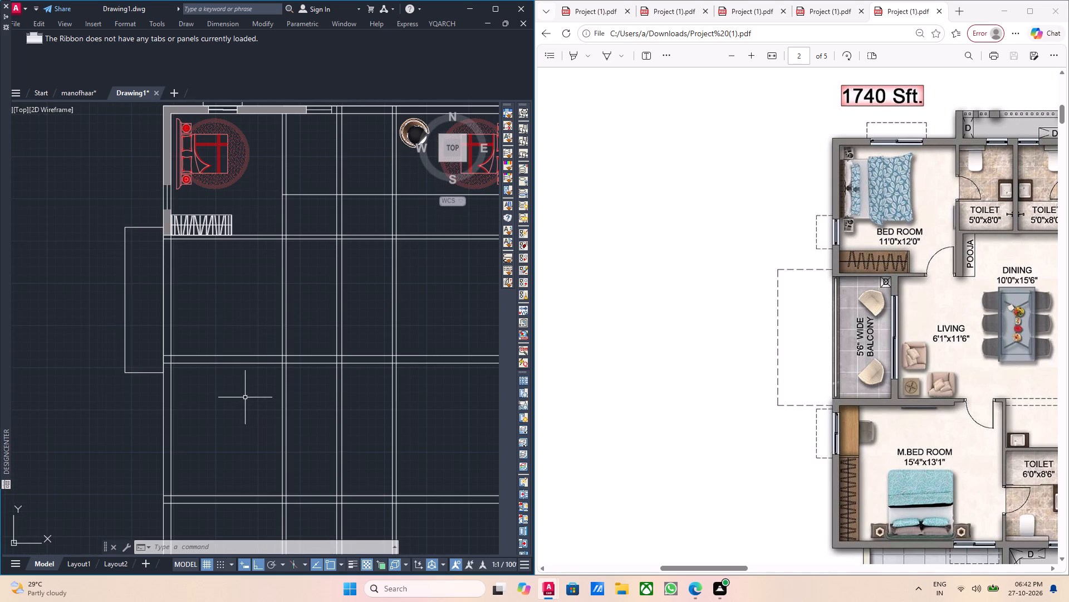
scroll(167, 365, up, 1)
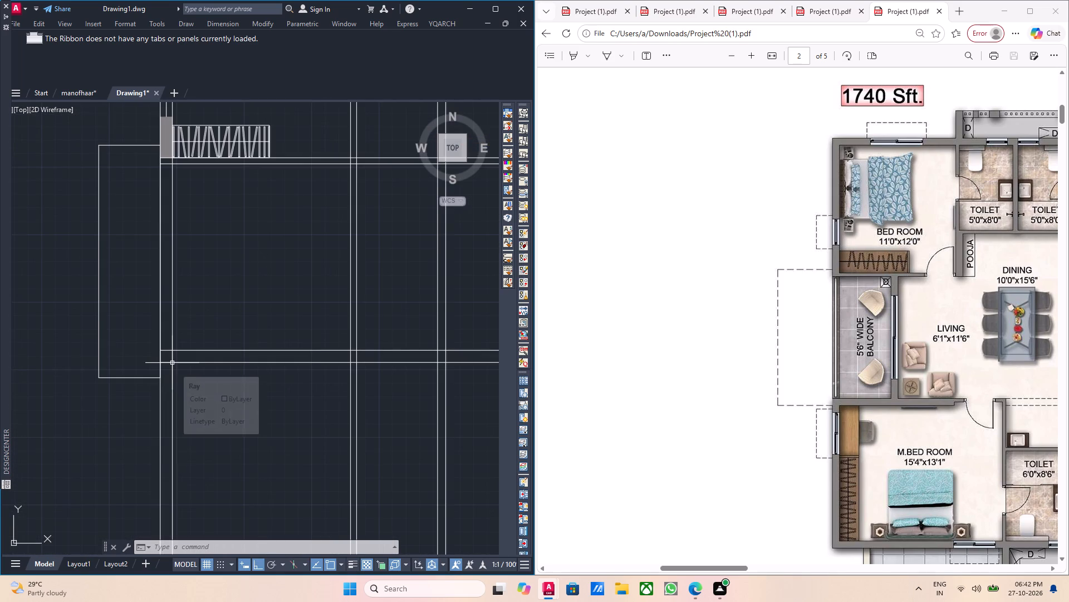
scroll(158, 367, down, 2)
scroll(170, 367, up, 1)
middle_drag(172, 367, 161, 382)
middle_drag(219, 392, 202, 400)
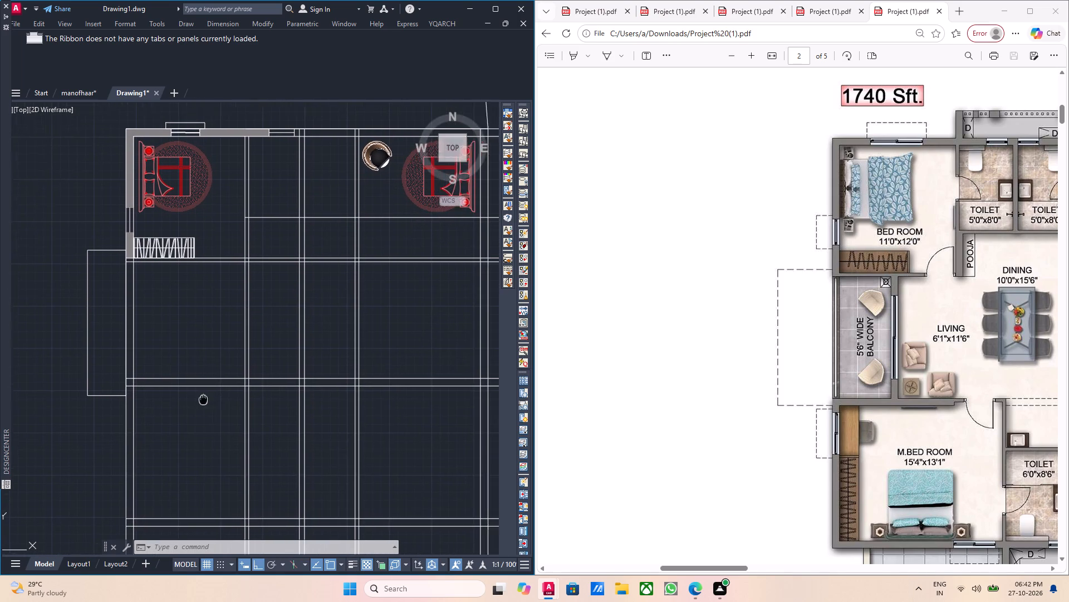
middle_drag(202, 400, 197, 404)
scroll(205, 402, down, 1)
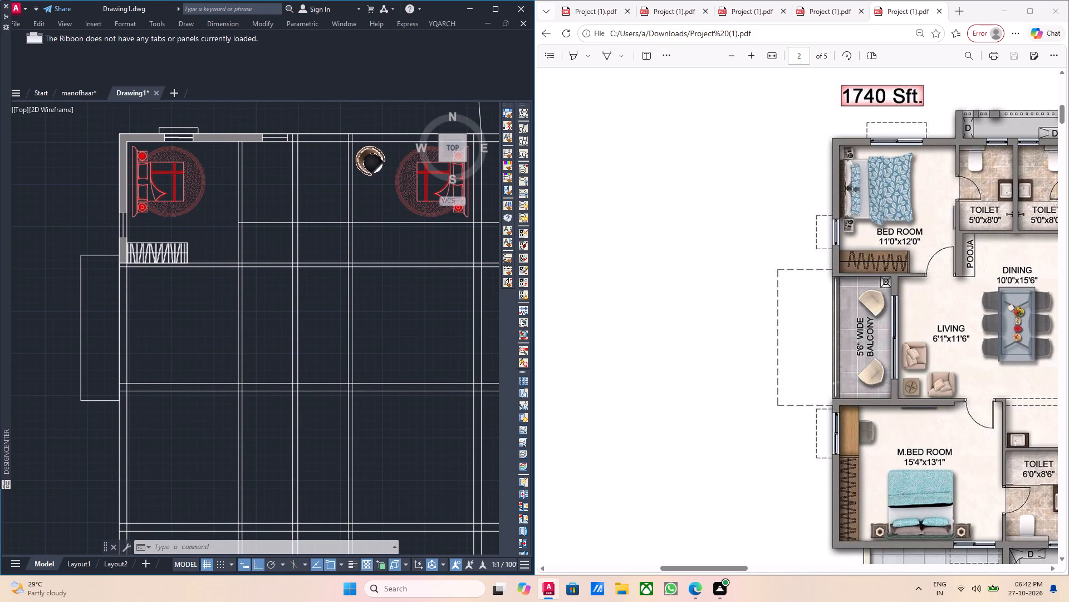
middle_drag(247, 406, 193, 416)
middle_drag(255, 409, 236, 415)
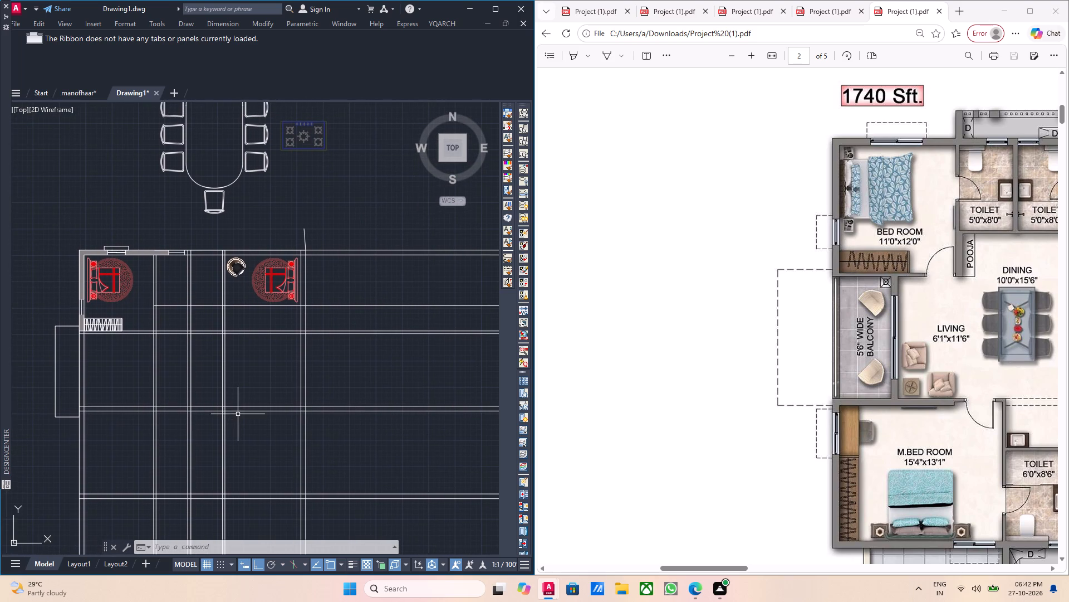
middle_drag(188, 393, 222, 408)
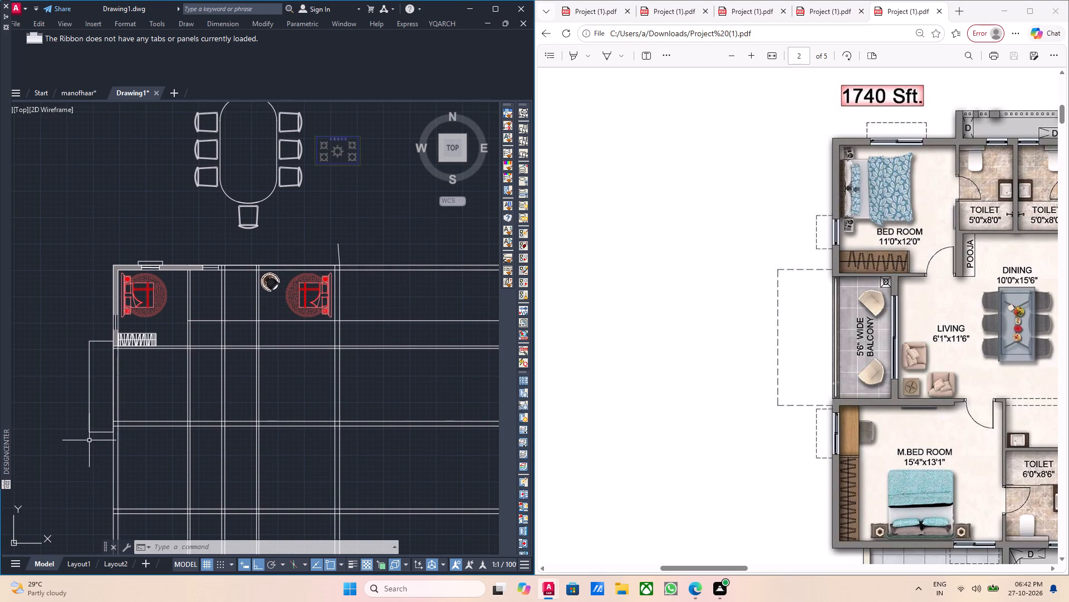
scroll(89, 440, up, 2)
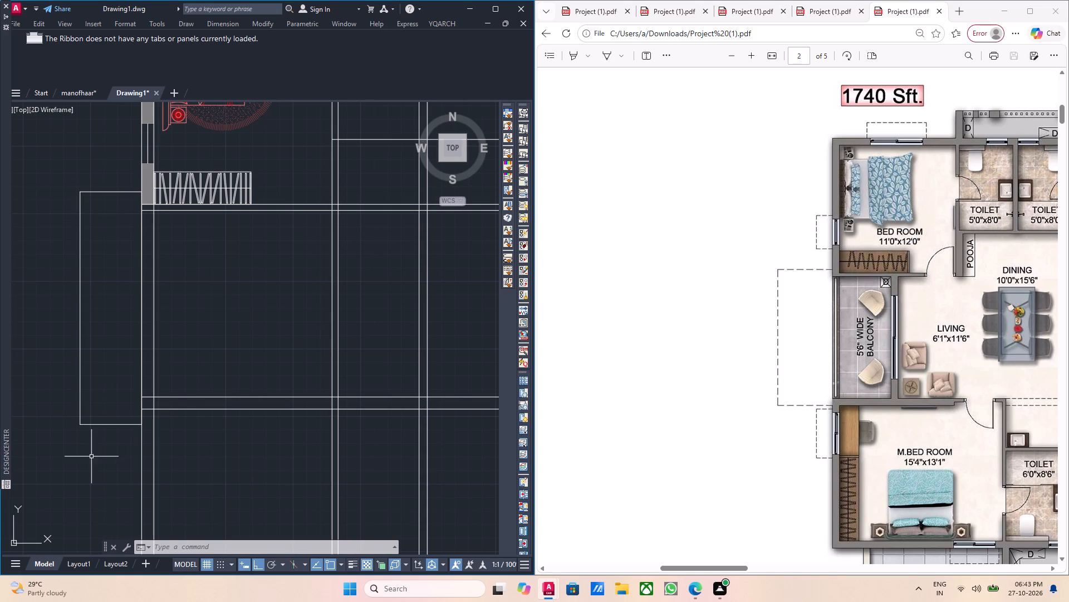
Stretch the south edge of the balcony outline rectangle slightly north, closer to the balcony's south wall lines.
middle_drag(111, 454, 106, 433)
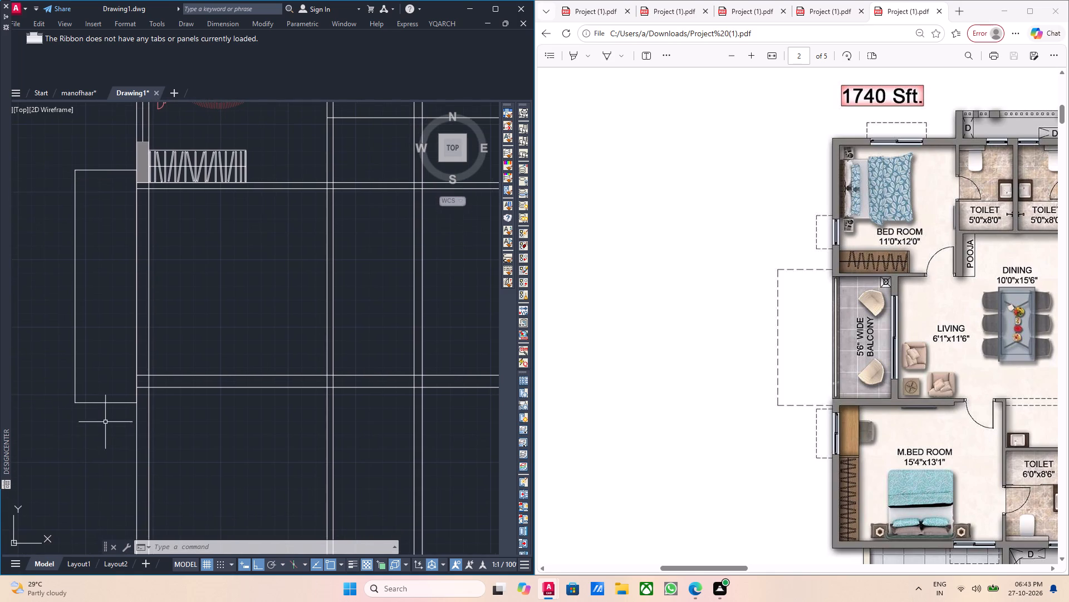
scroll(106, 416, up, 1)
drag(111, 401, 109, 395)
click(103, 390)
click(105, 398)
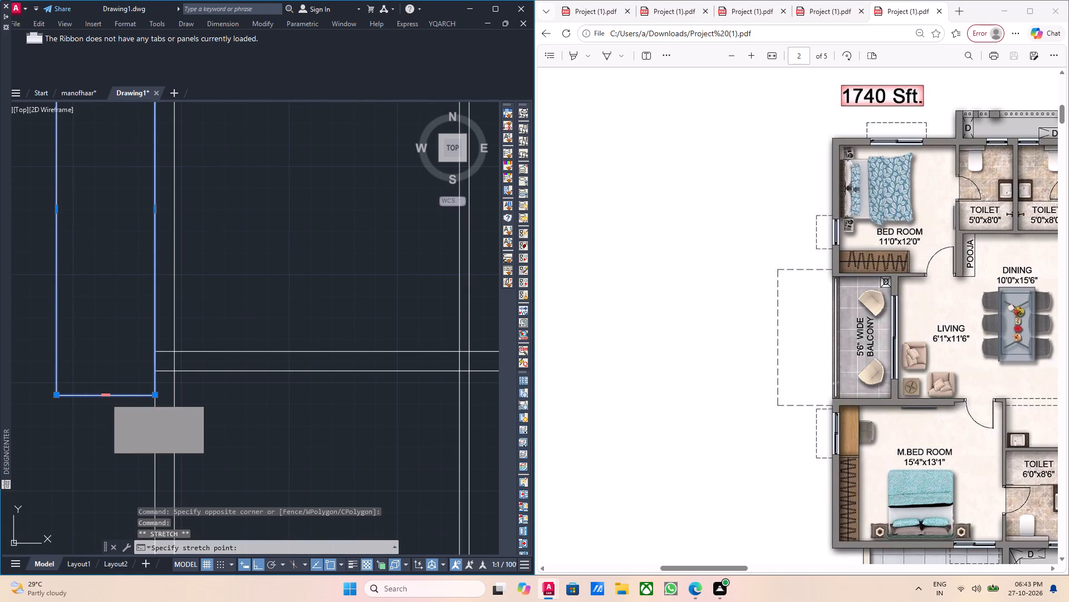
click(102, 390)
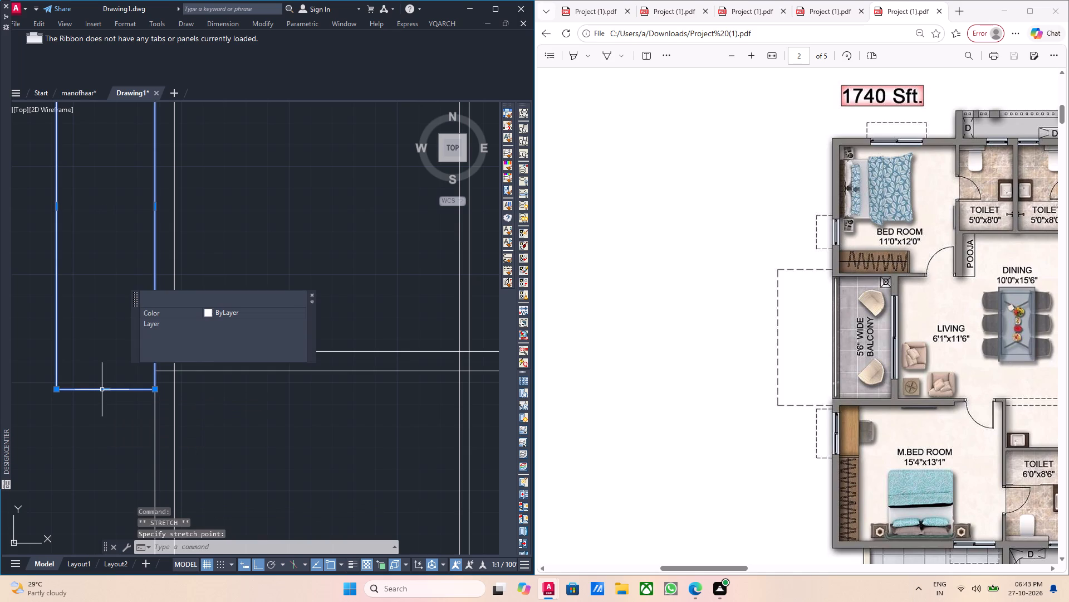
key(Escape)
key(Escape)
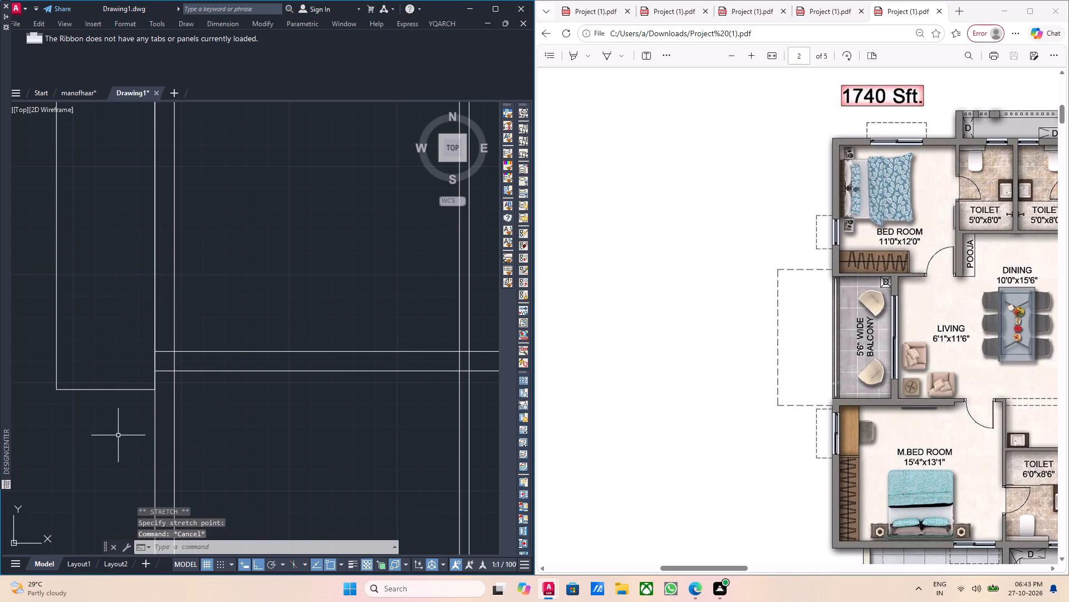
Examine the shortened balcony outline and the wall lines of the rooms south of it against the reference plan.
middle_drag(107, 423, 91, 381)
scroll(91, 377, down, 3)
middle_drag(91, 382, 115, 375)
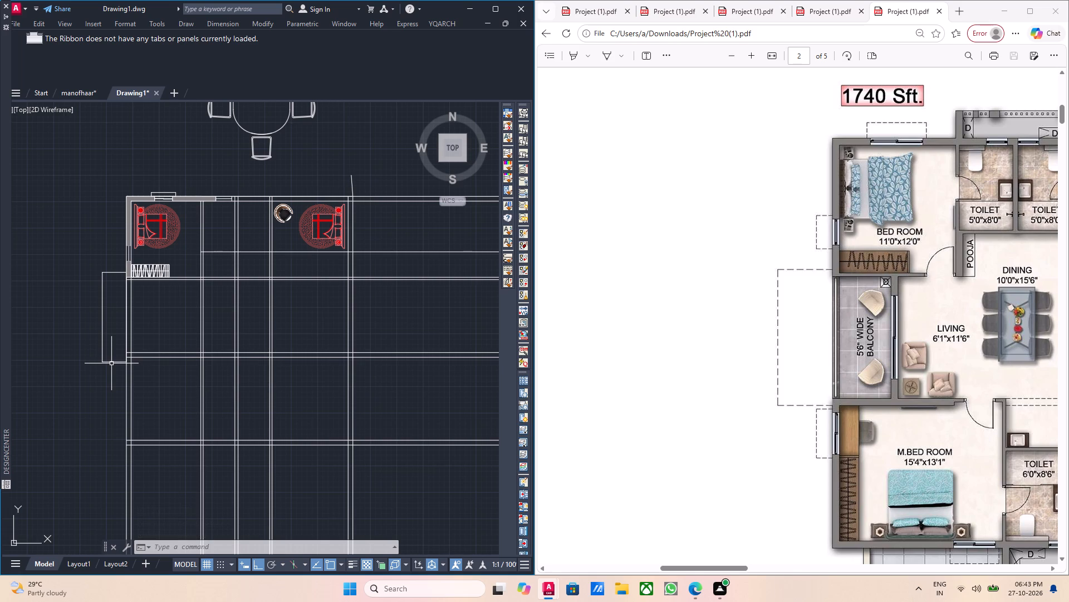
scroll(116, 364, down, 1)
middle_drag(125, 377, 137, 367)
scroll(128, 367, up, 1)
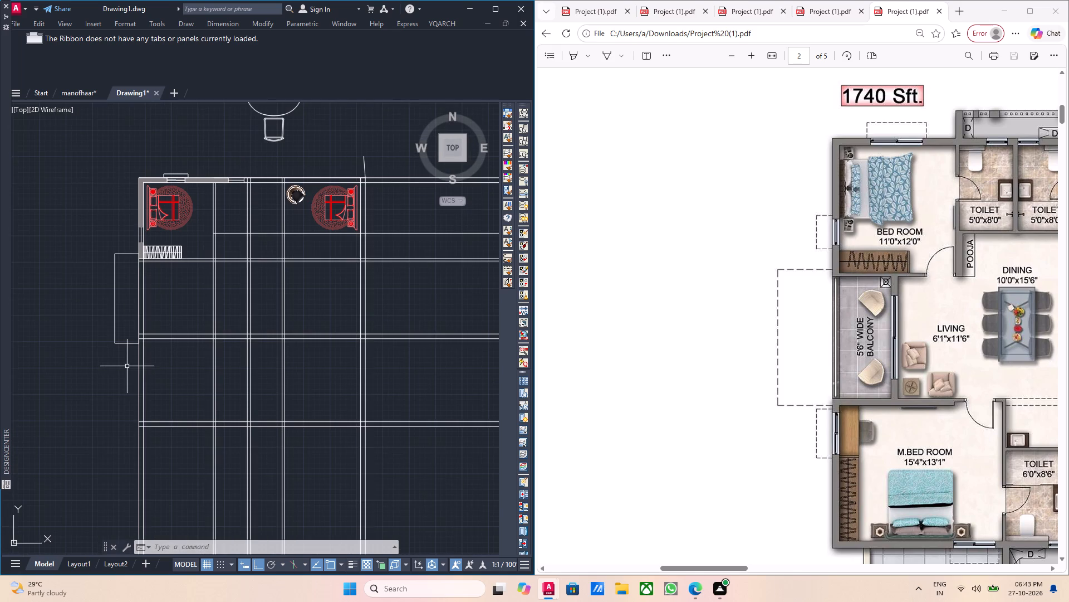
middle_drag(129, 366, 135, 381)
middle_click(174, 342)
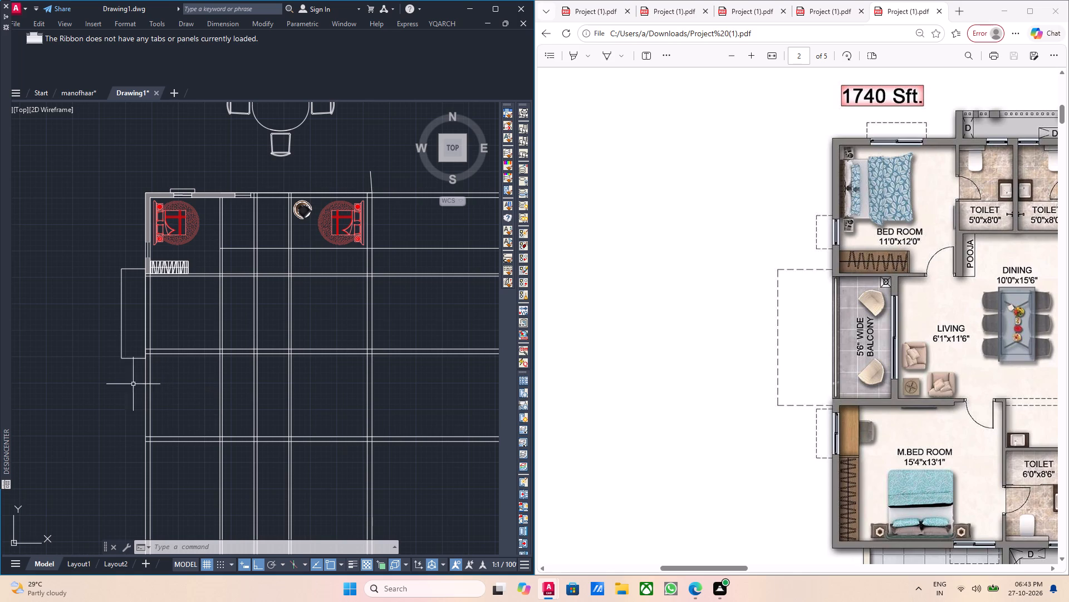
Offset the southern line of the balcony's south wall 6 inches to the south.
scroll(202, 414, up, 1)
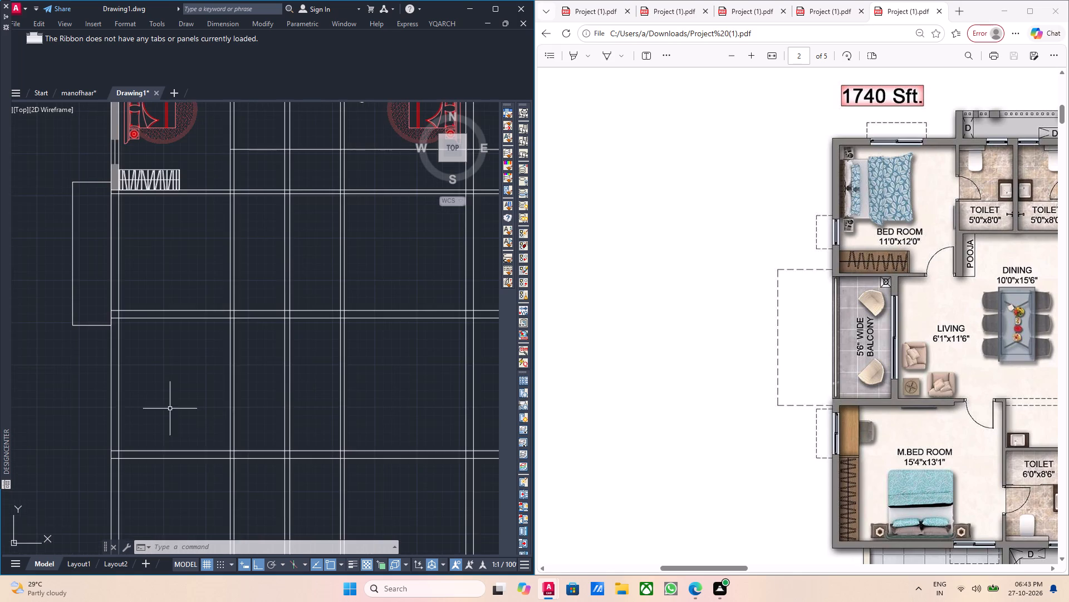
middle_drag(159, 405, 178, 419)
middle_drag(165, 389, 182, 412)
middle_drag(167, 404, 169, 409)
scroll(119, 383, up, 2)
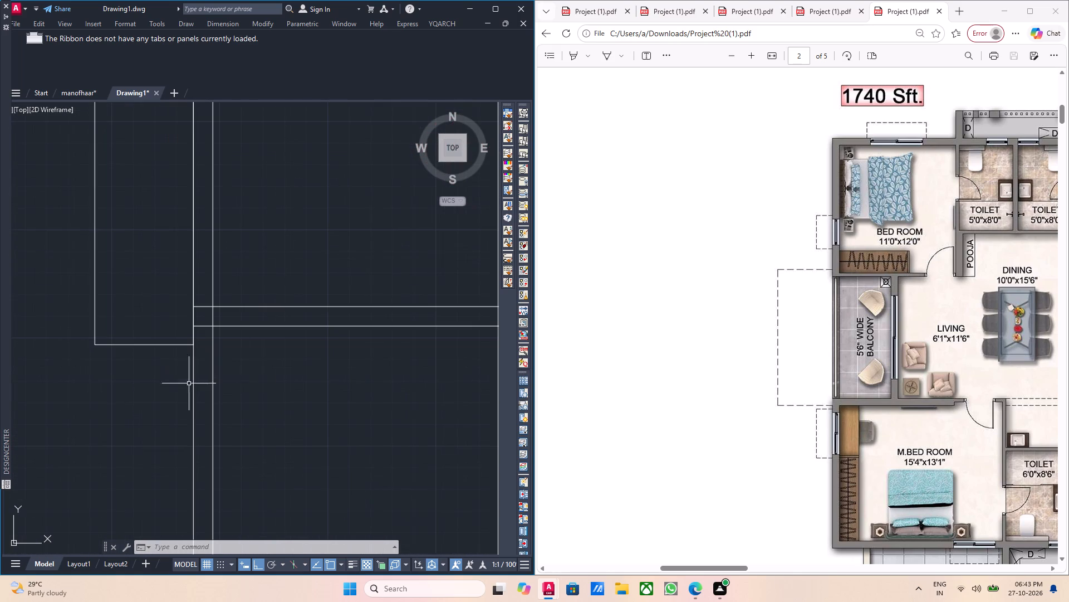
click(257, 337)
click(247, 327)
drag(271, 343, 260, 336)
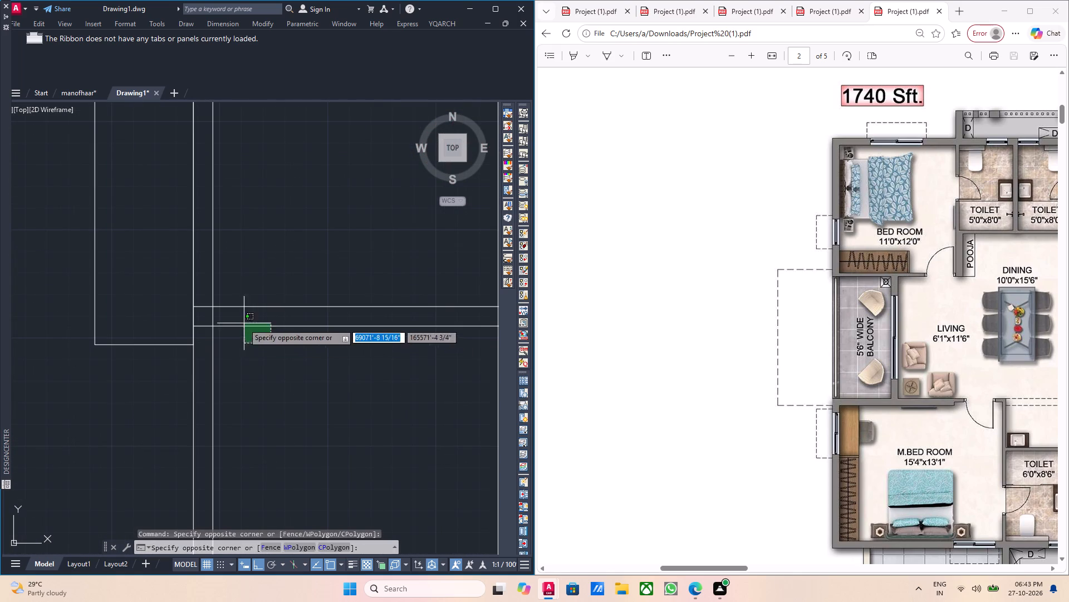
click(243, 323)
middle_drag(335, 414, 307, 412)
key(i)
key(BackSpace)
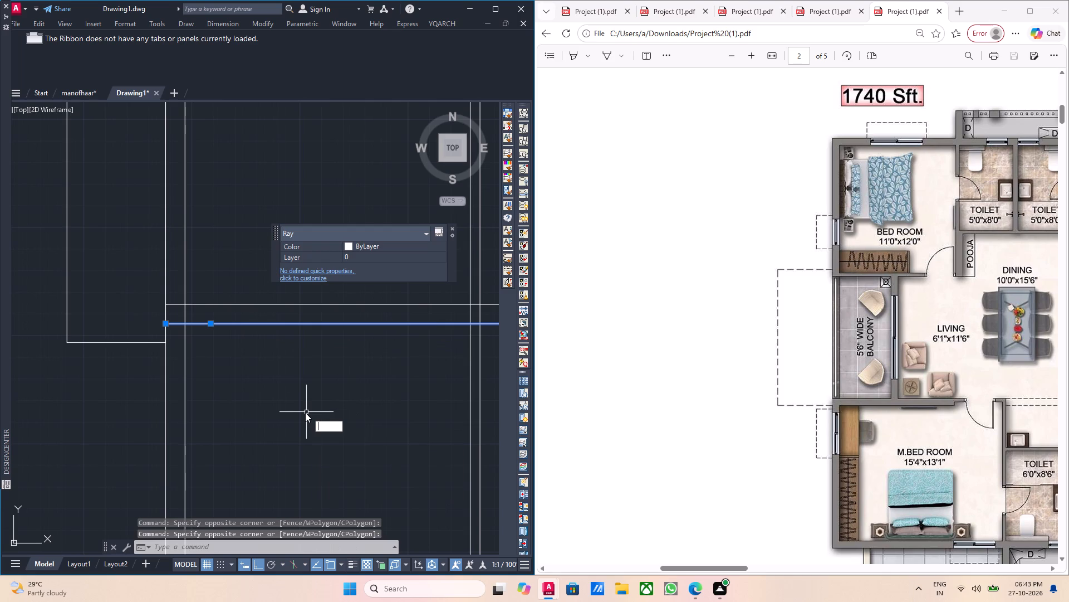
key(o)
key(Return)
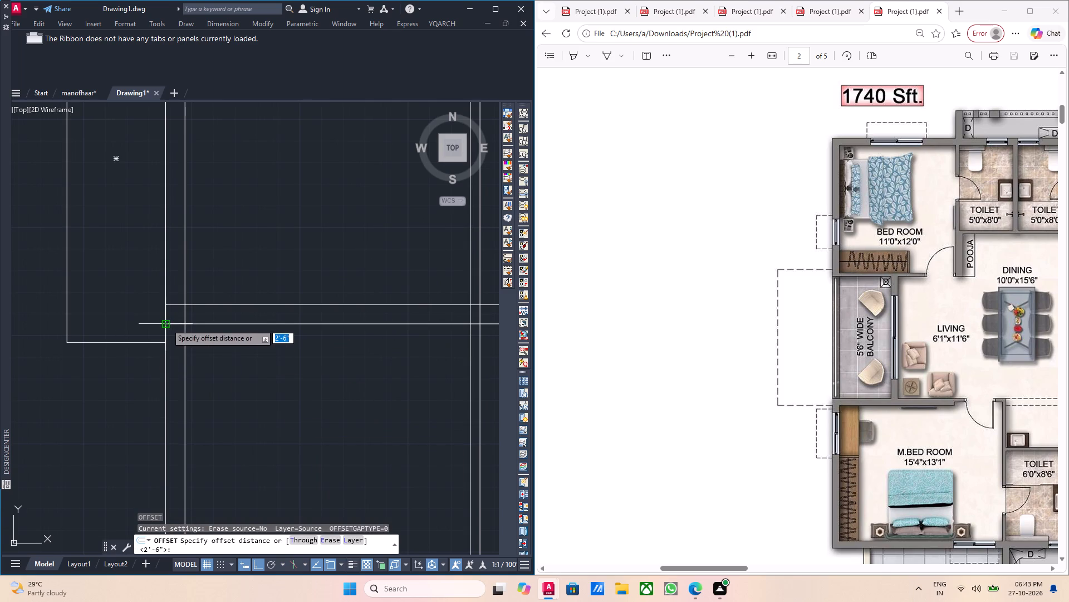
click(166, 324)
key(6)
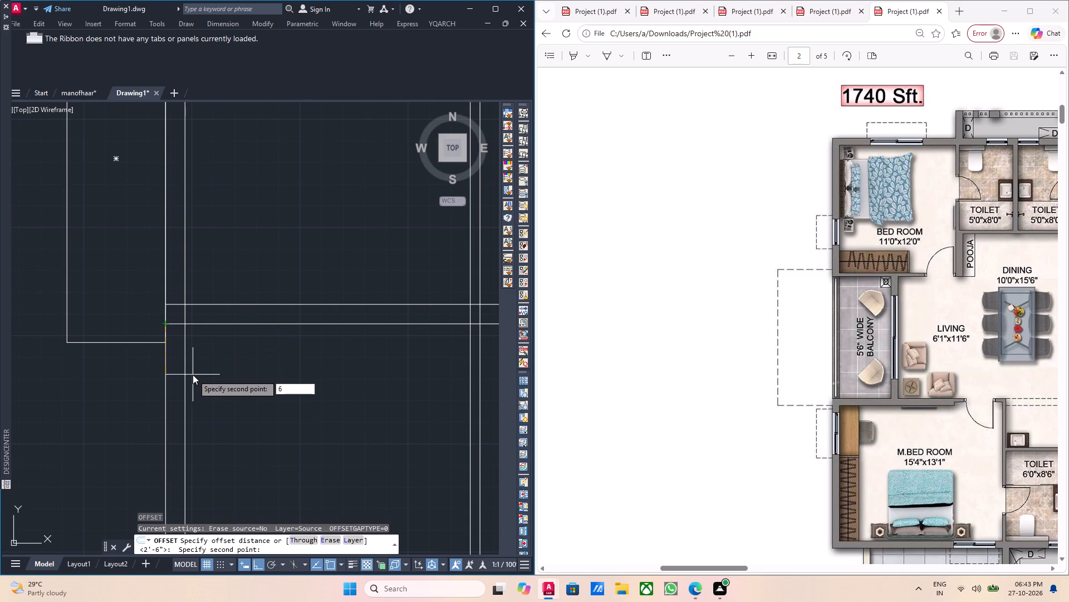
key(Return)
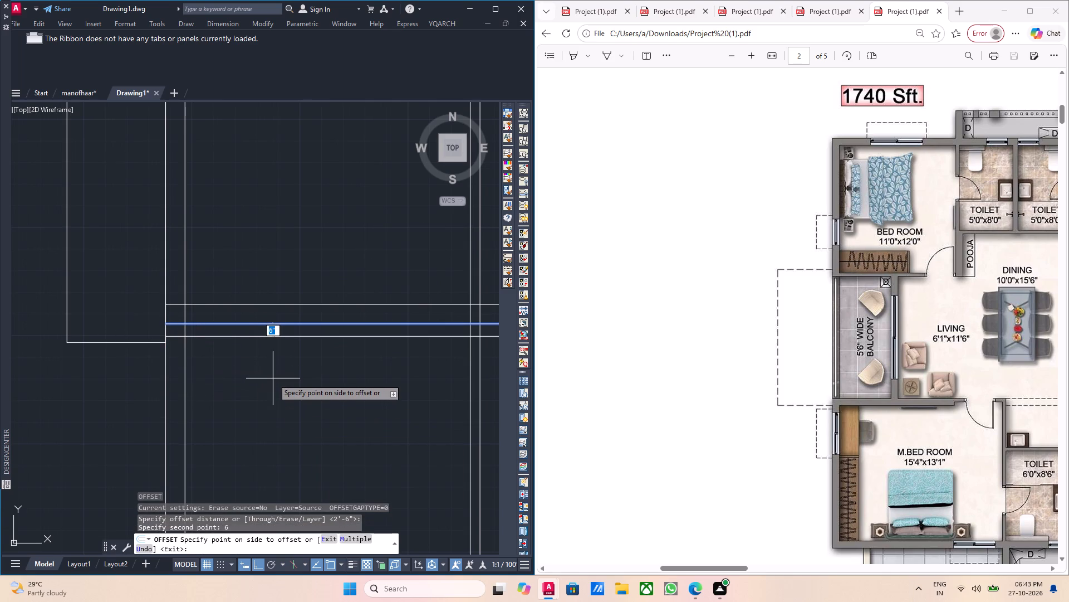
click(273, 378)
scroll(87, 351, up, 2)
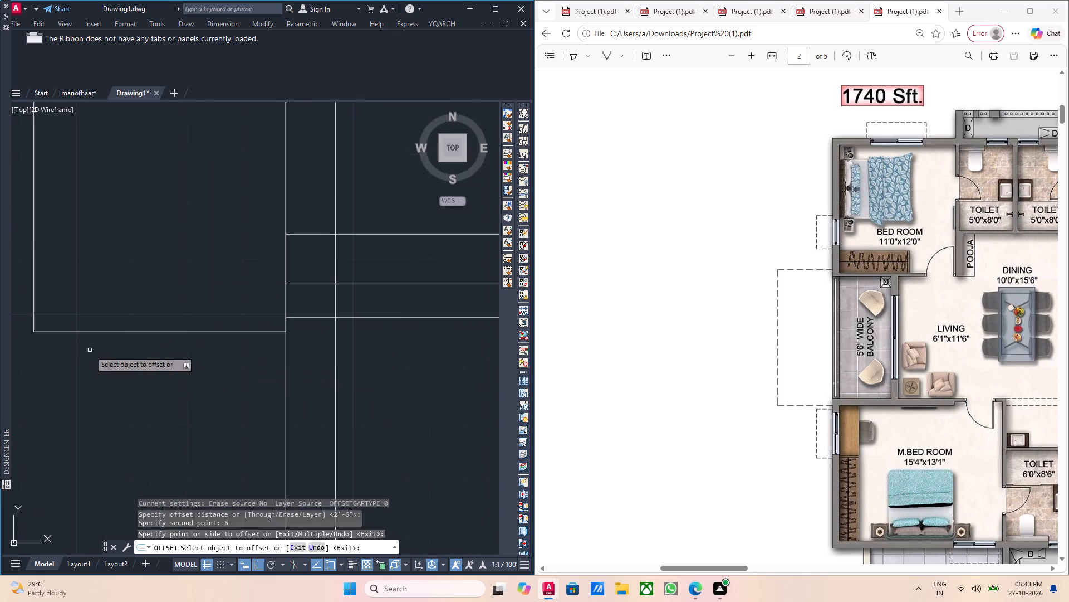
Stretch the balcony outline rectangle's south edge north to align with the southern line of the balcony's south wall.
middle_drag(135, 342, 138, 352)
key(Escape)
drag(177, 355, 169, 348)
click(153, 338)
key(Escape)
drag(168, 351, 161, 346)
click(153, 336)
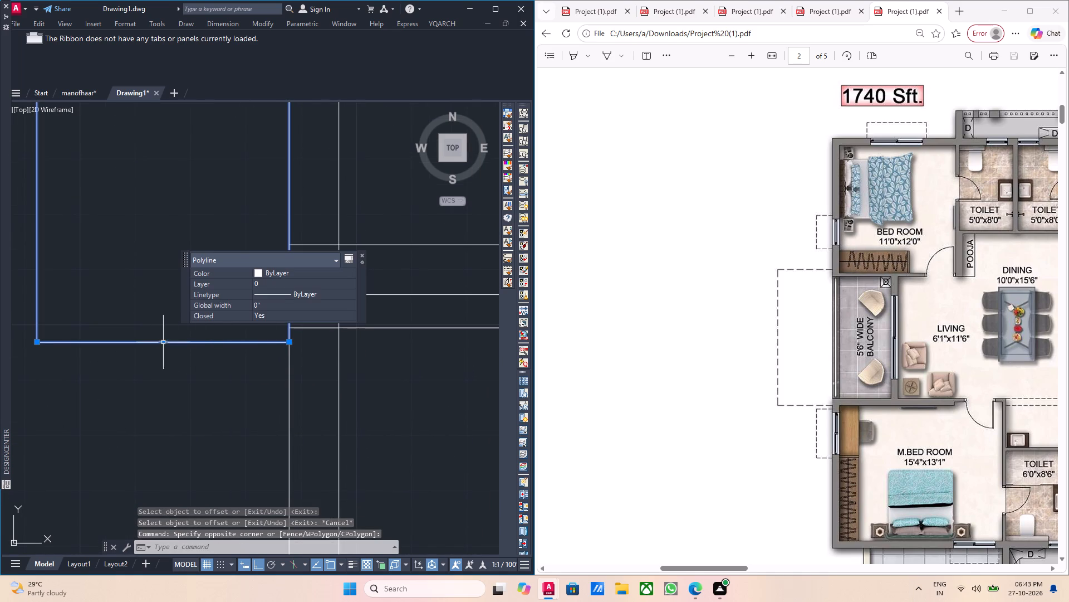
click(164, 345)
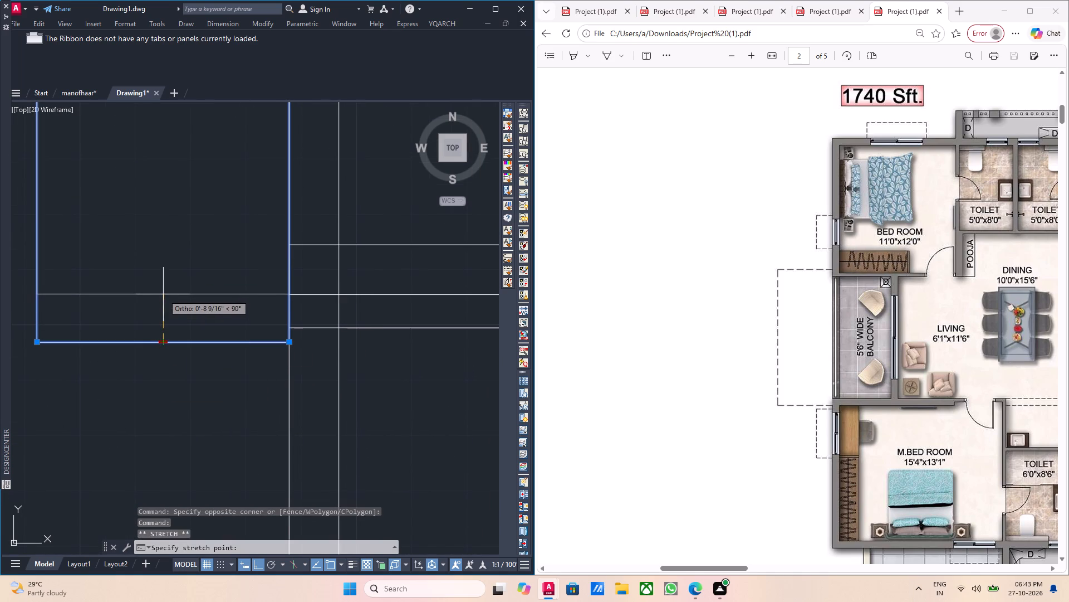
click(163, 294)
key(Escape)
scroll(208, 351, down, 4)
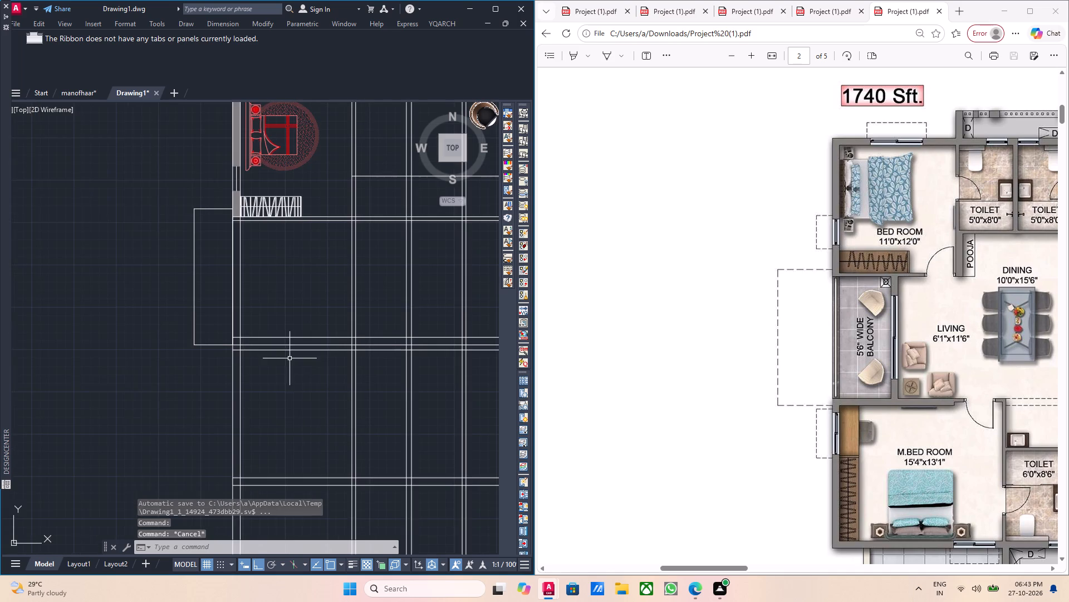
Offset the line just south of the balcony's south wall 3' further south to set the window opening's length.
middle_drag(286, 360, 263, 363)
middle_click(265, 364)
scroll(241, 360, up, 3)
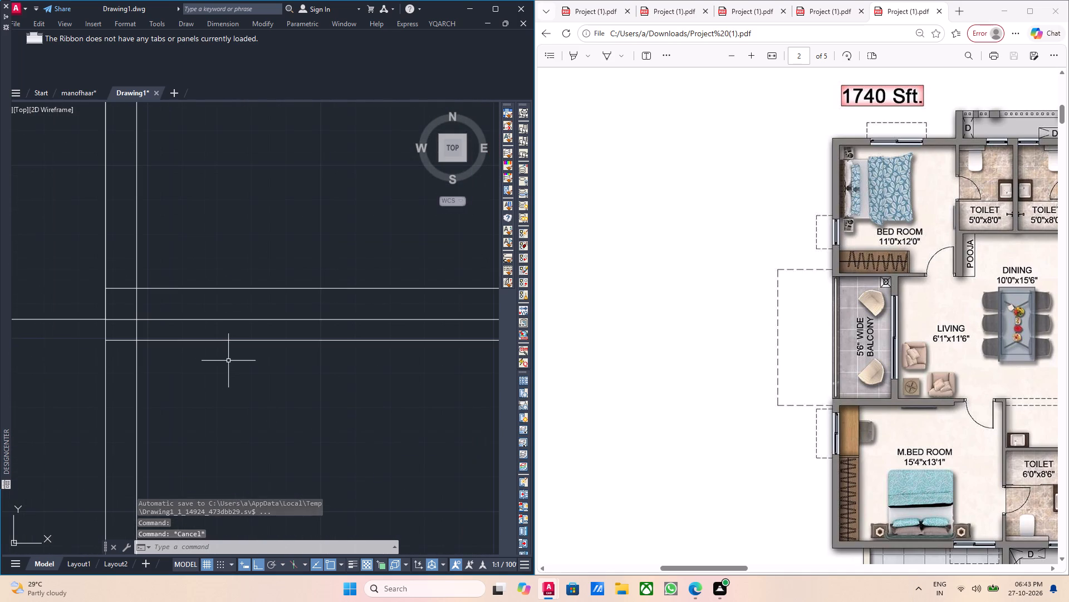
click(184, 356)
click(170, 338)
middle_drag(237, 396, 225, 396)
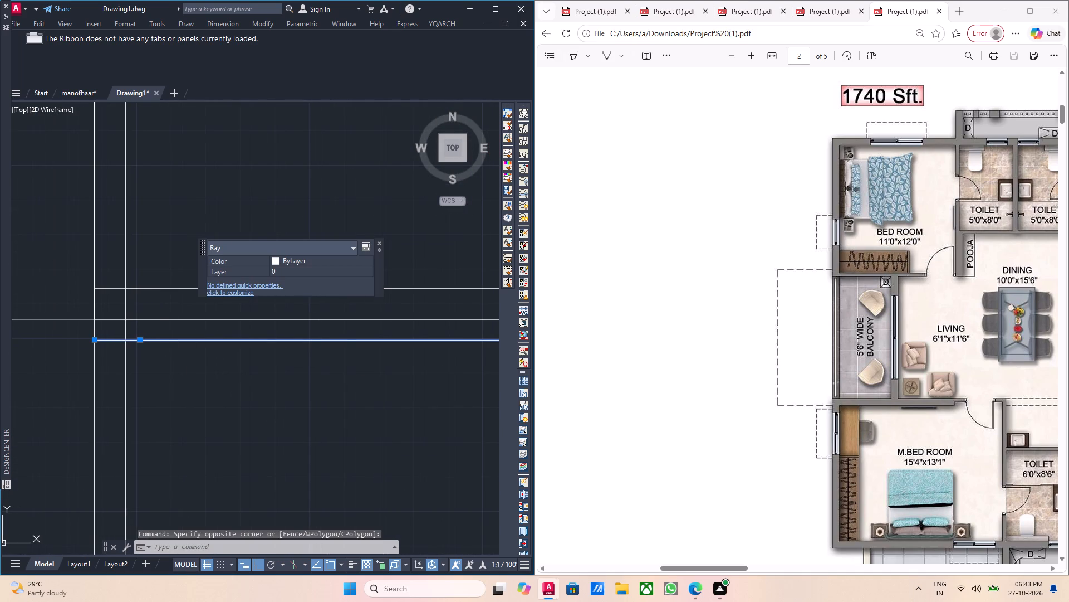
key(o)
key(Return)
click(125, 343)
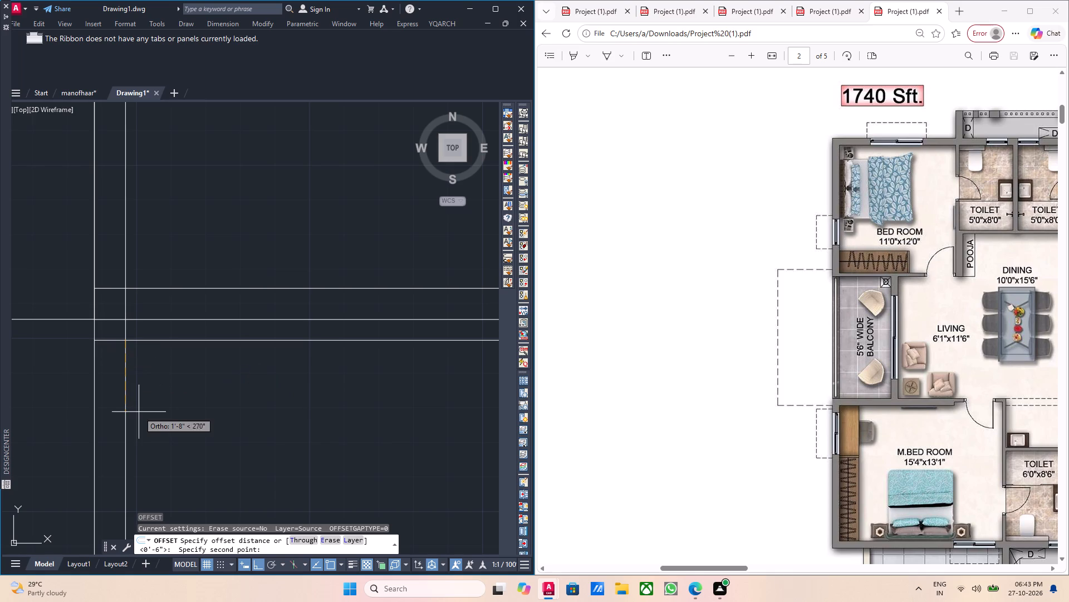
text(3')
key(Return)
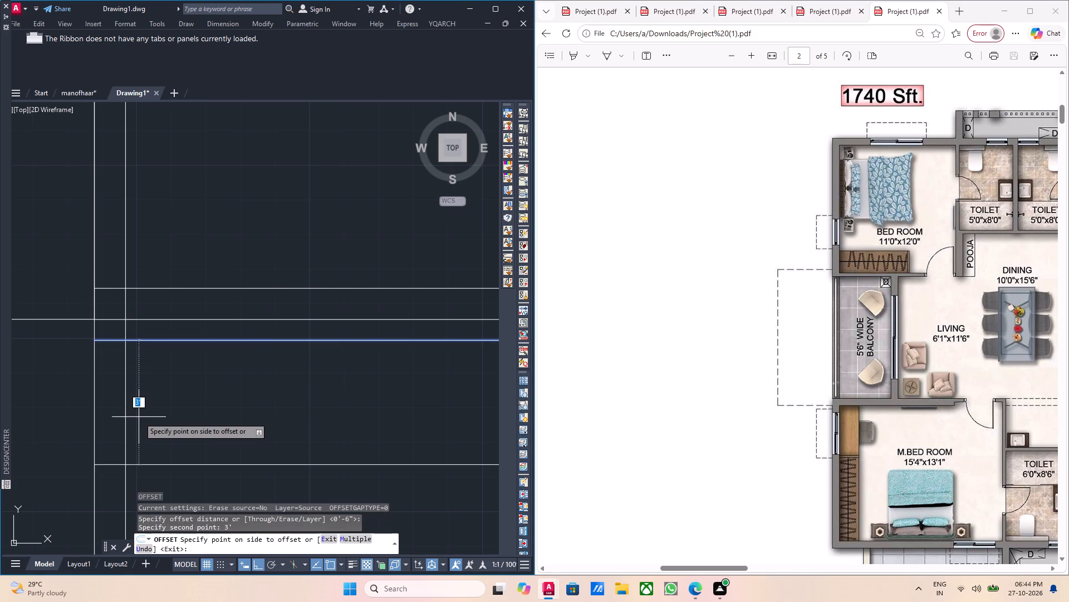
click(164, 411)
key(Escape)
Trim the two window opening lines back to the inner face of the west wall, leaving only short jamb lines across its thickness.
middle_drag(164, 409, 129, 373)
middle_drag(197, 368, 184, 388)
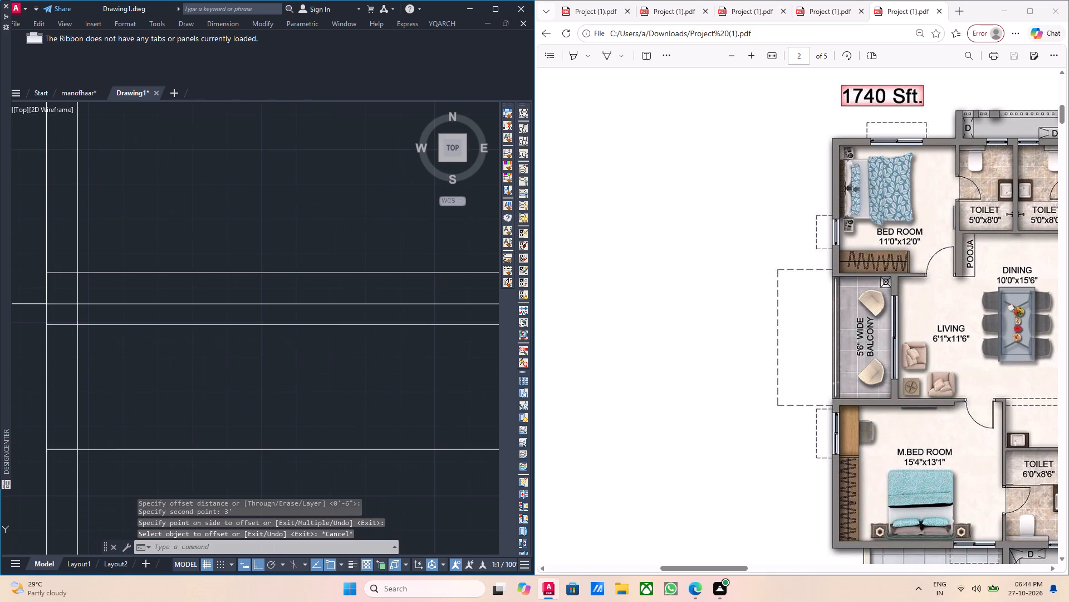
text(tr)
key(Return)
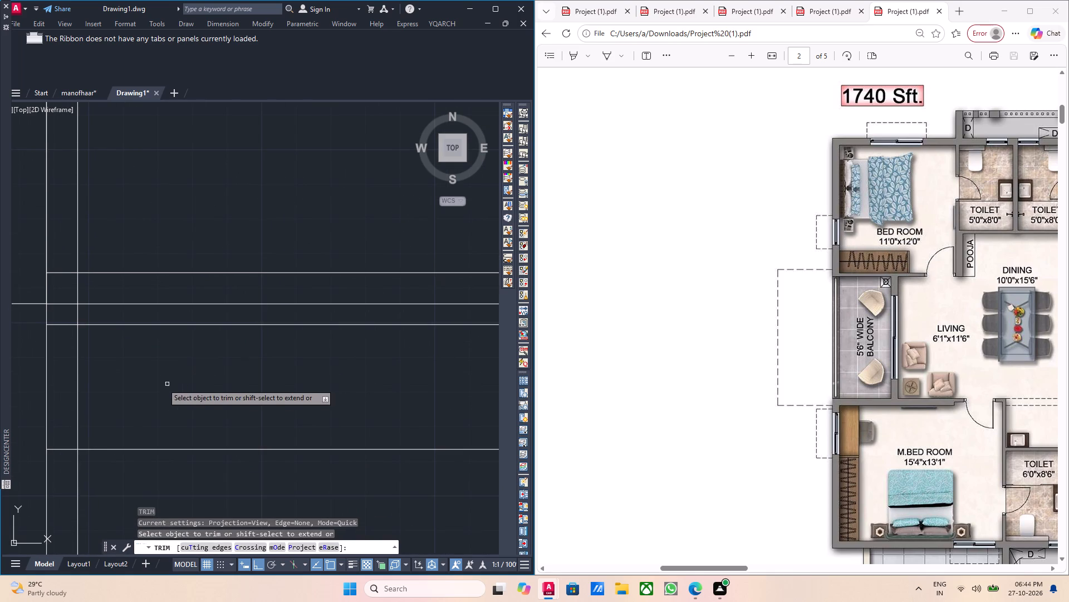
scroll(124, 341, up, 1)
click(121, 320)
click(102, 303)
scroll(187, 361, down, 1)
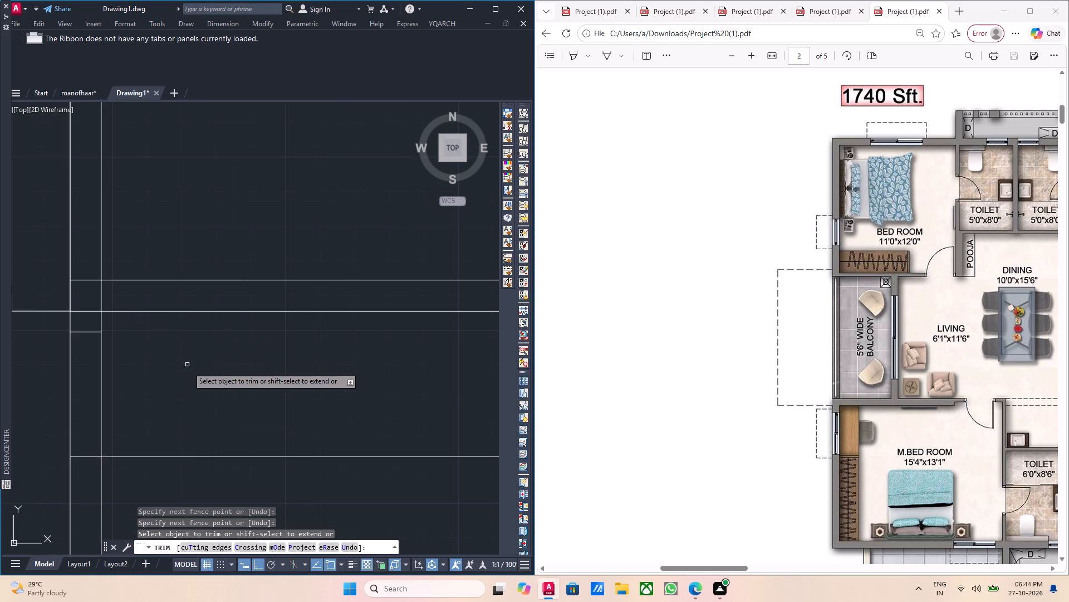
middle_drag(203, 424, 158, 365)
drag(209, 405, 202, 396)
click(190, 378)
scroll(192, 377, down, 1)
key(Escape)
Draw a window centreline inside the west wall between the midpoints of the north and south jamb lines.
middle_drag(150, 365, 161, 382)
middle_drag(125, 364, 148, 377)
key(l)
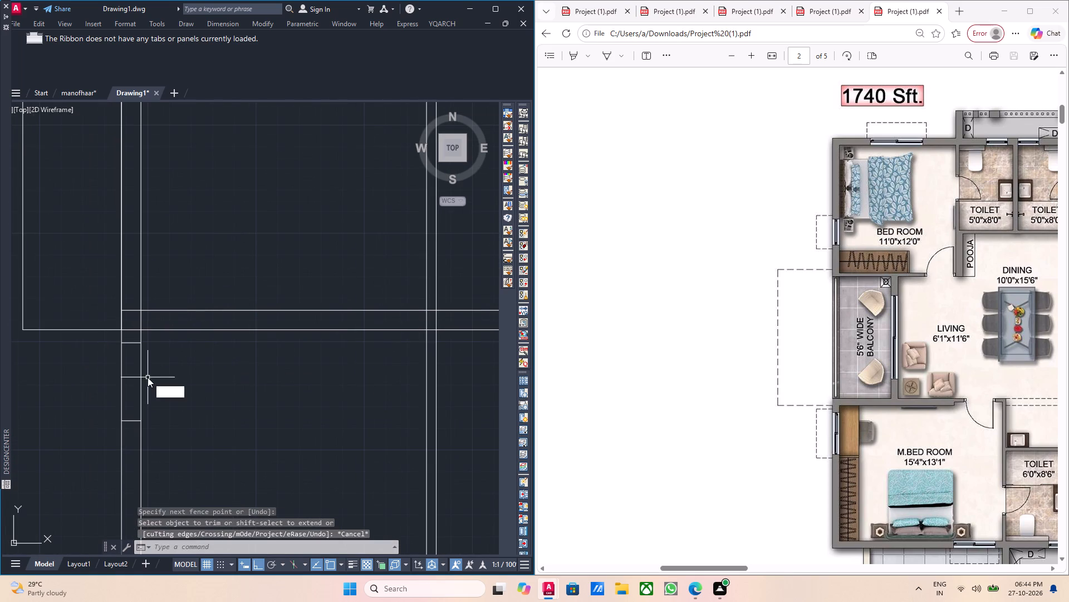
key(Return)
scroll(133, 375, up, 2)
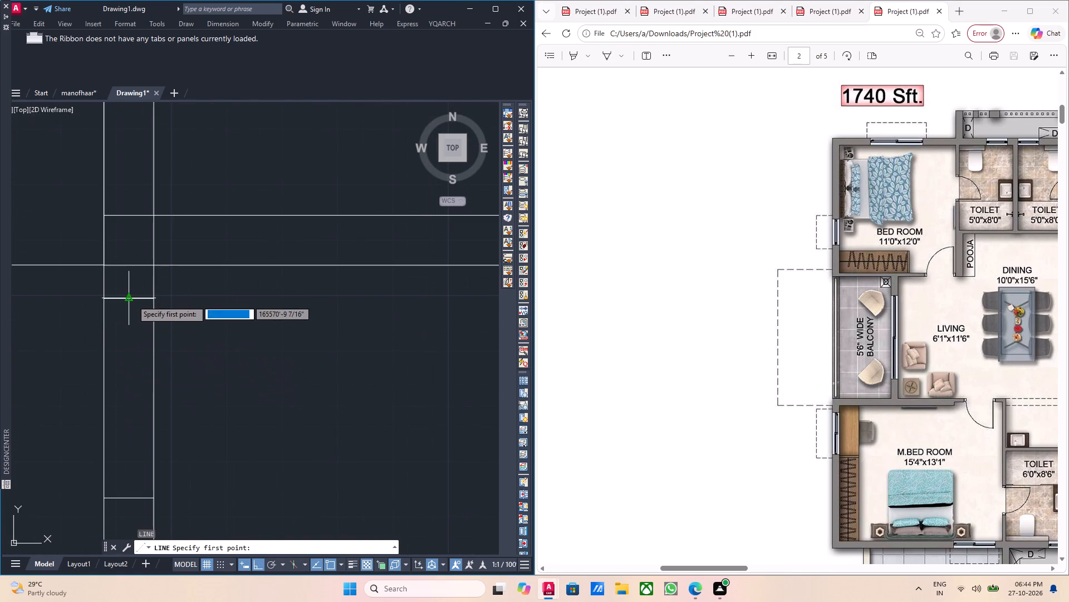
click(132, 300)
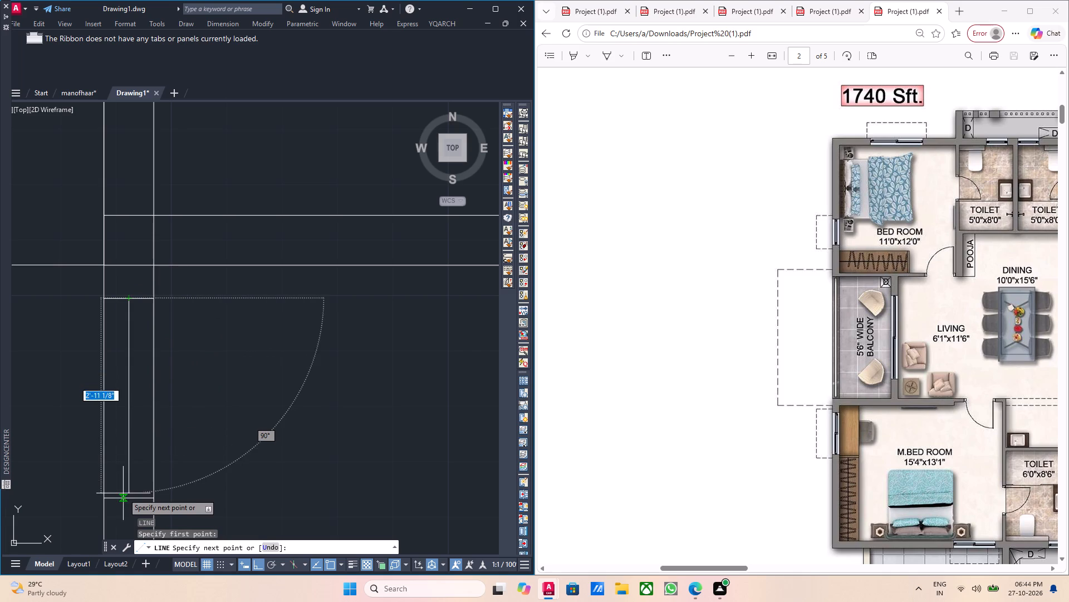
click(126, 499)
key(Escape)
Draw a window panel rectangle about 2 11/16" by 1'-6" from the centreline's north end, on its east side.
middle_click(133, 490)
scroll(128, 348, up, 1)
middle_drag(128, 363, 132, 389)
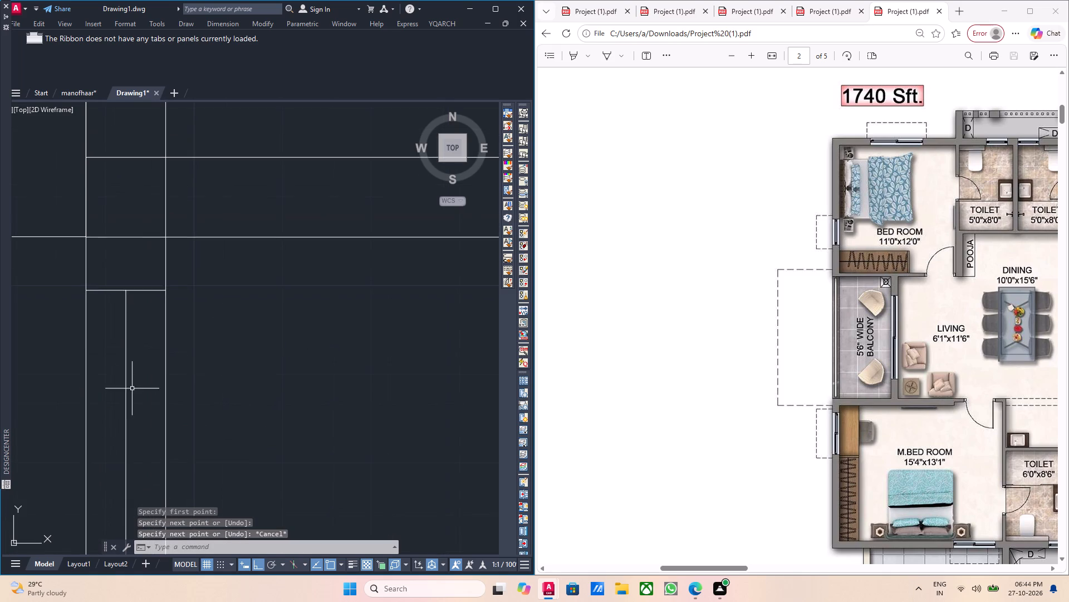
middle_drag(138, 371, 138, 363)
text(re)
key(c)
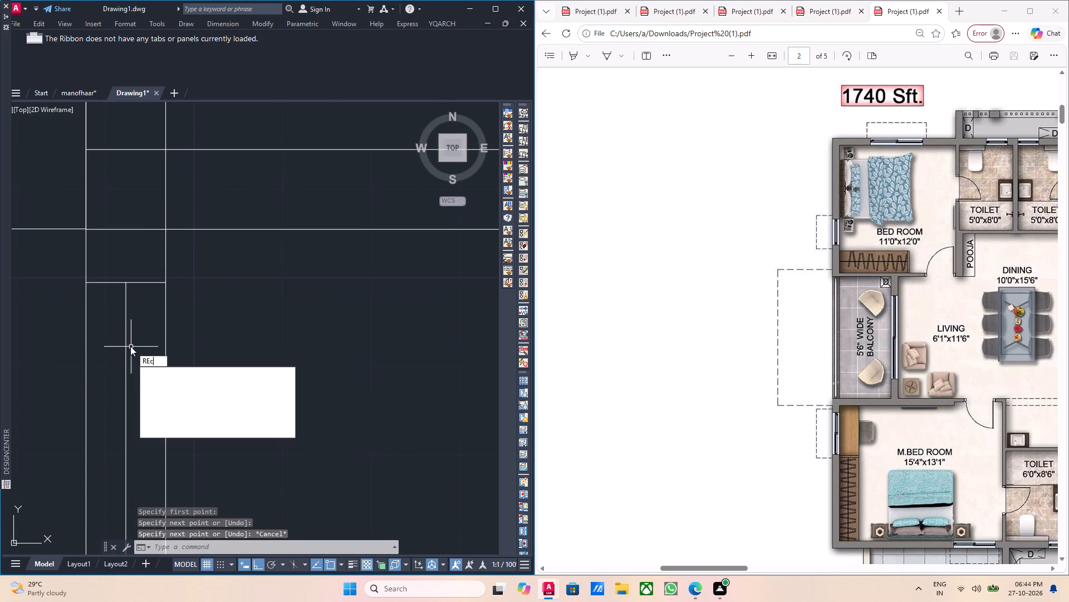
key(Return)
scroll(121, 318, up, 2)
click(129, 233)
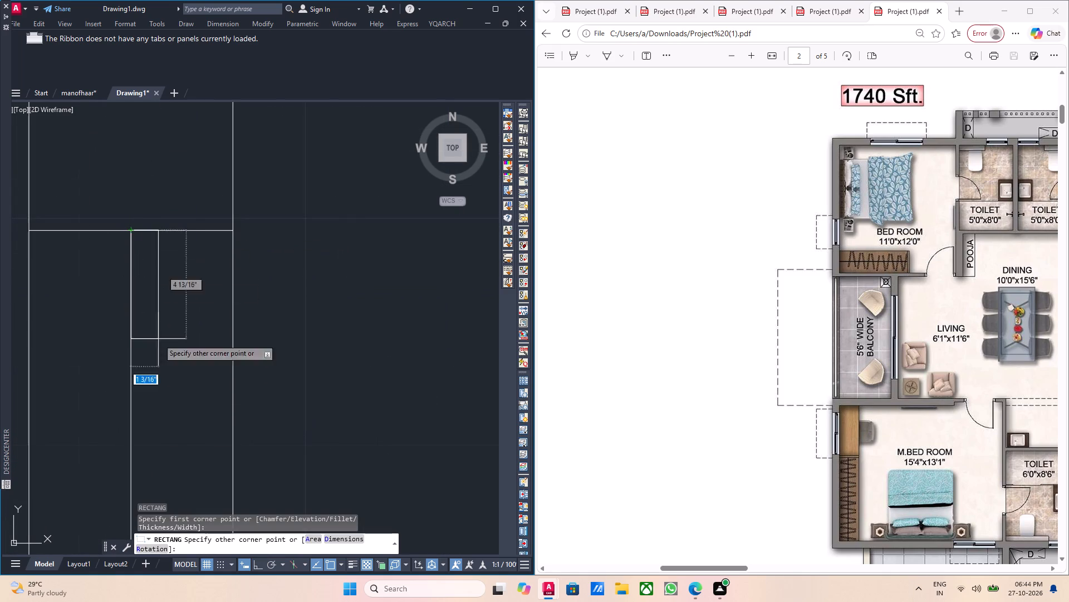
middle_drag(151, 463, 144, 365)
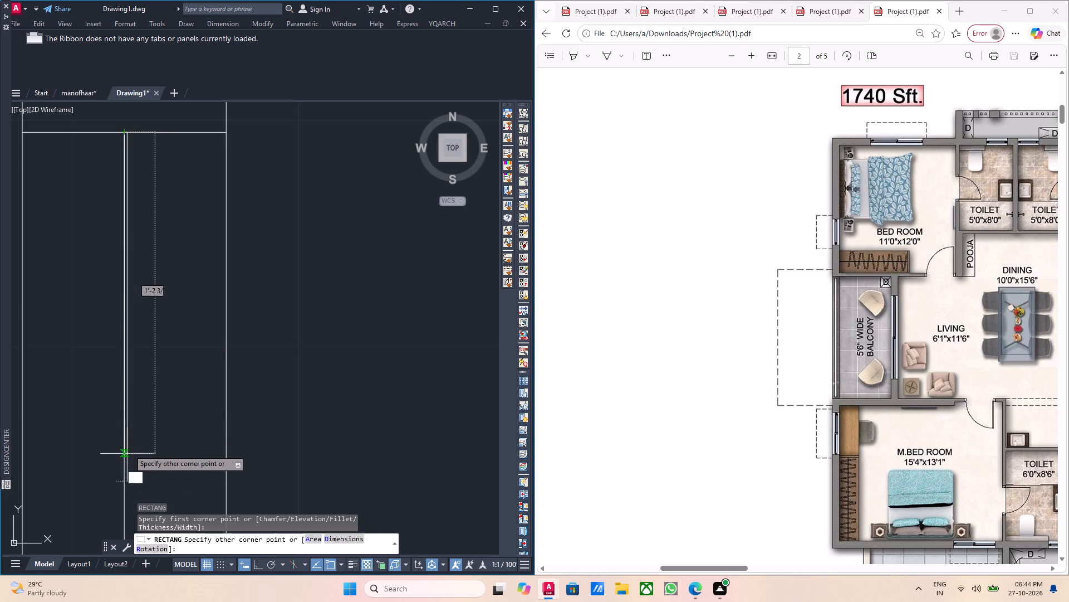
scroll(129, 449, down, 1)
middle_drag(132, 446, 117, 348)
scroll(122, 367, down, 3)
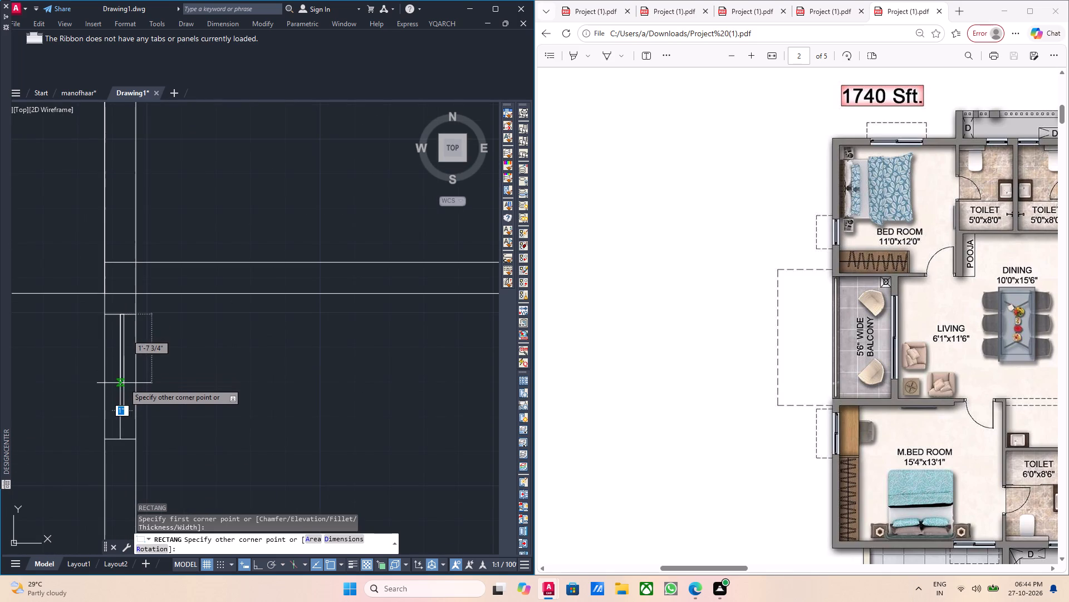
scroll(129, 377, up, 2)
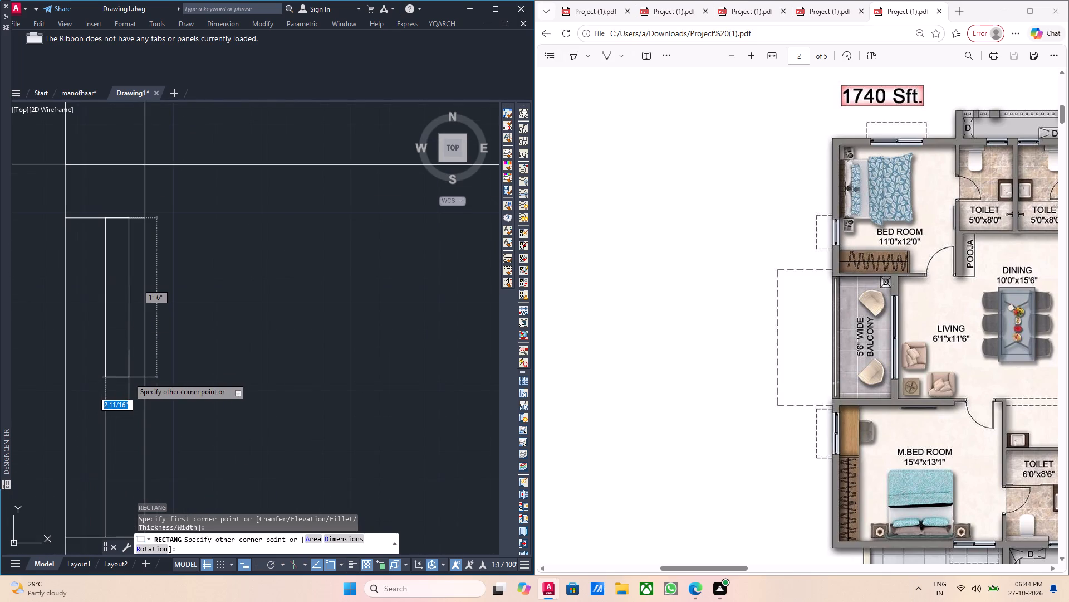
click(129, 378)
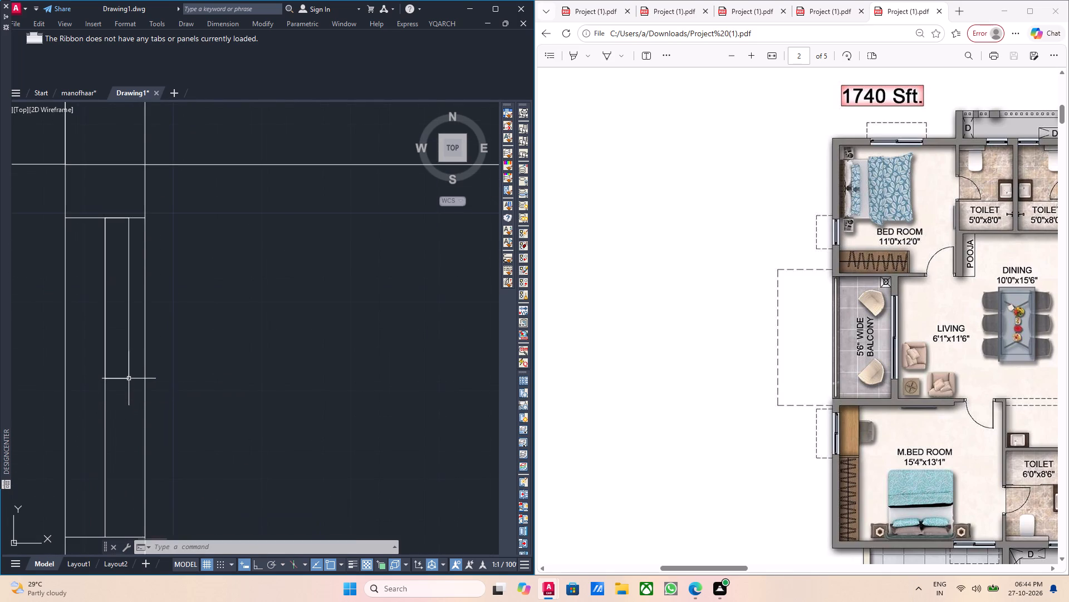
key(Escape)
Mirror the window panel rectangle southward about its south edge, keeping the original.
click(131, 383)
click(121, 378)
middle_drag(138, 388, 125, 375)
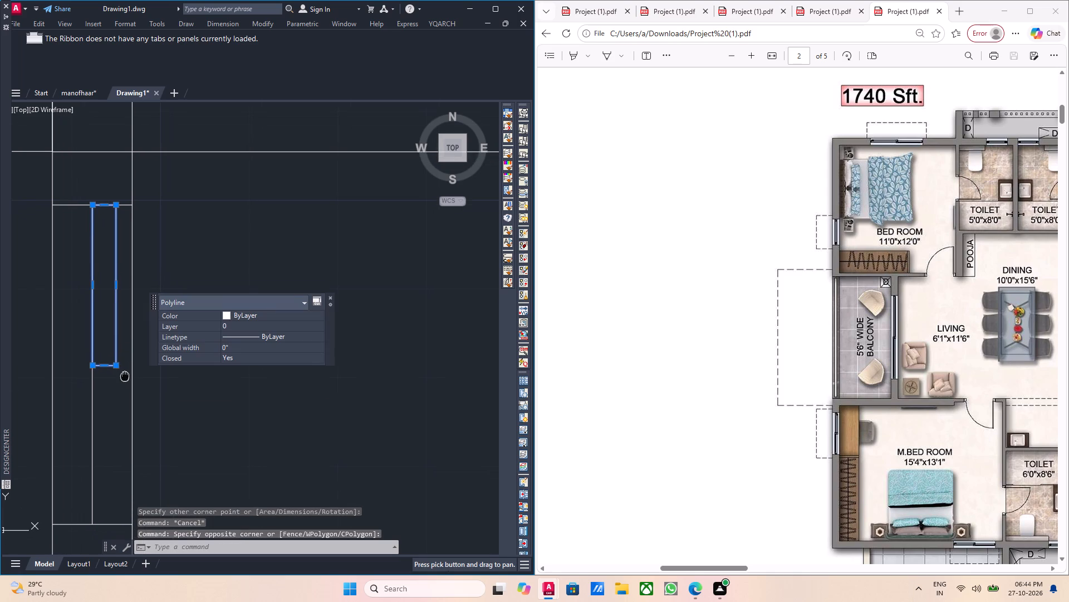
text(mi)
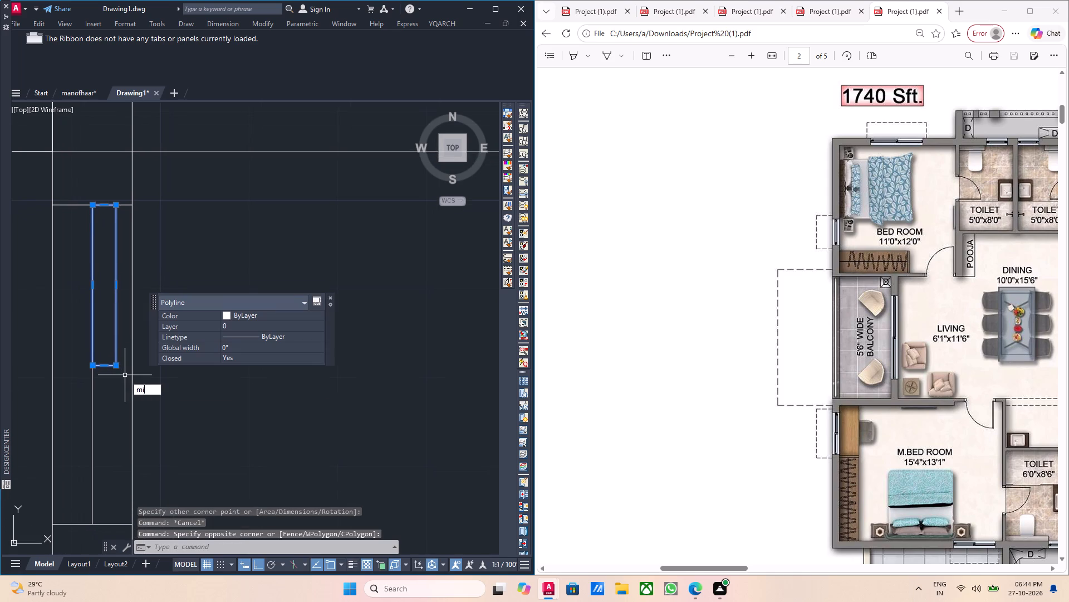
key(Return)
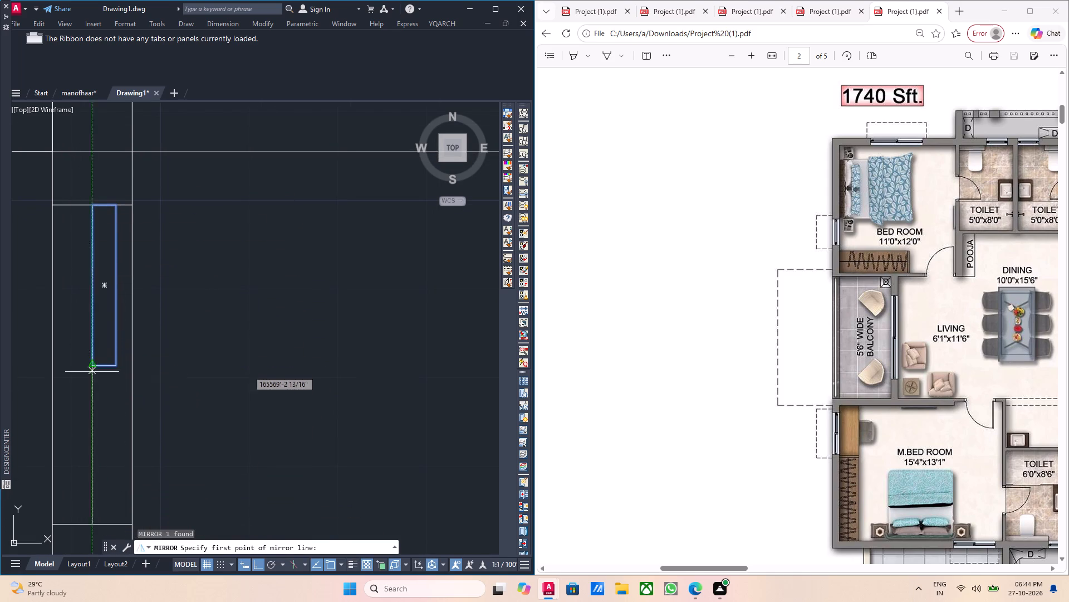
click(92, 365)
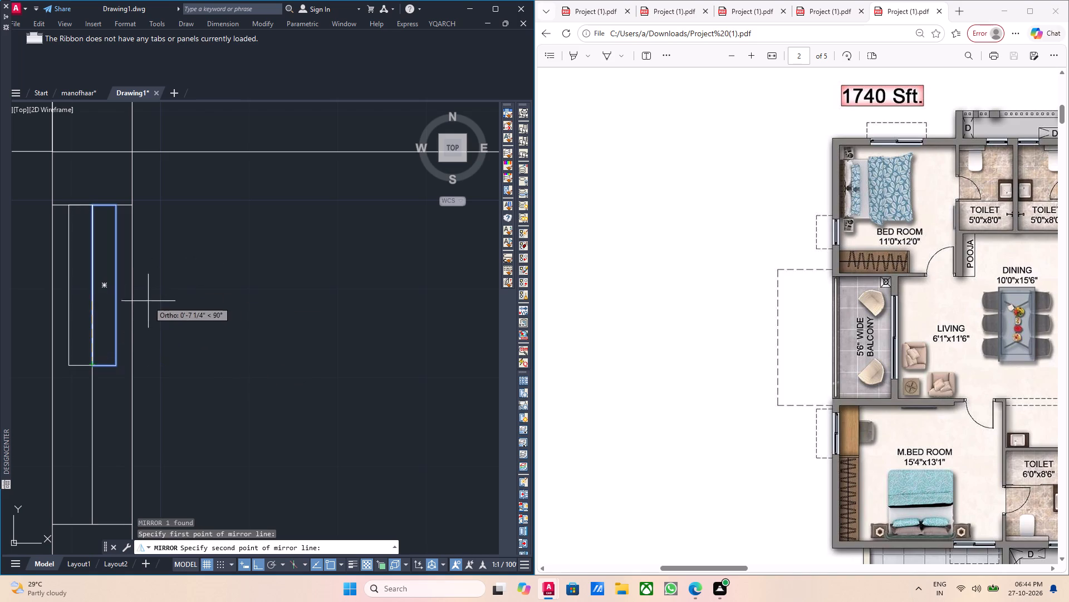
click(185, 357)
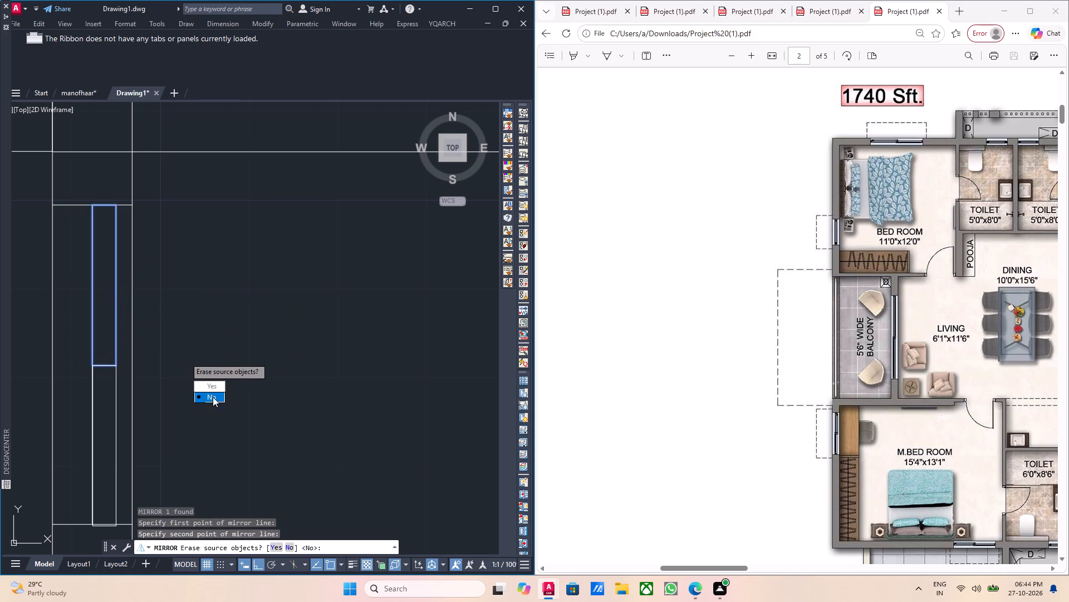
drag(213, 394, 185, 358)
Move the mirrored panel to the west side of the centreline, with its southeast corner at the centreline's south end.
scroll(129, 417, up, 2)
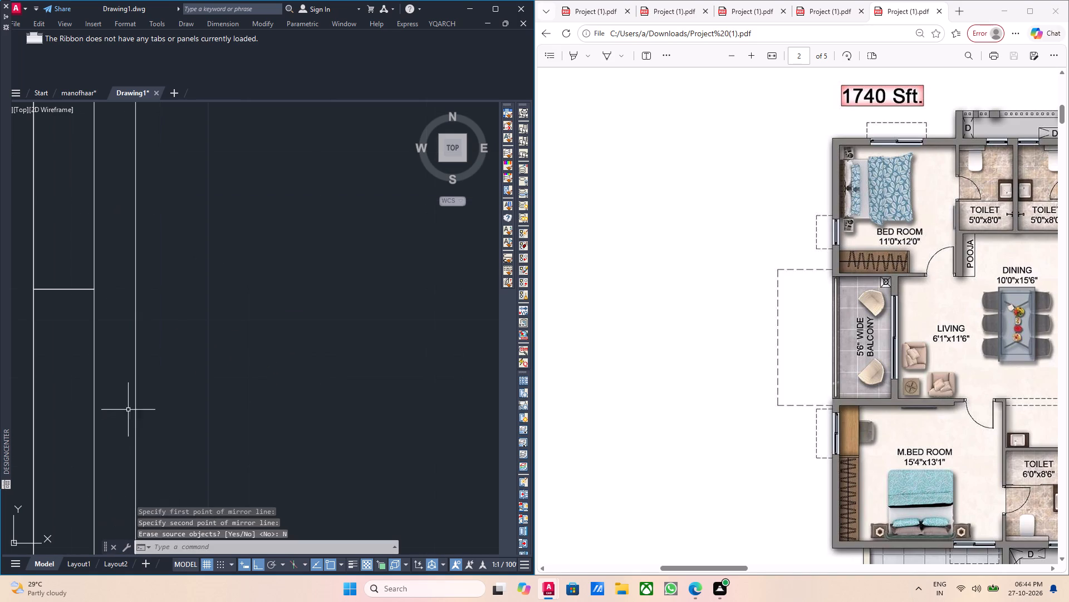
drag(116, 418, 101, 418)
click(73, 415)
middle_drag(118, 420, 168, 287)
middle_drag(173, 360, 87, 244)
scroll(111, 430, down, 1)
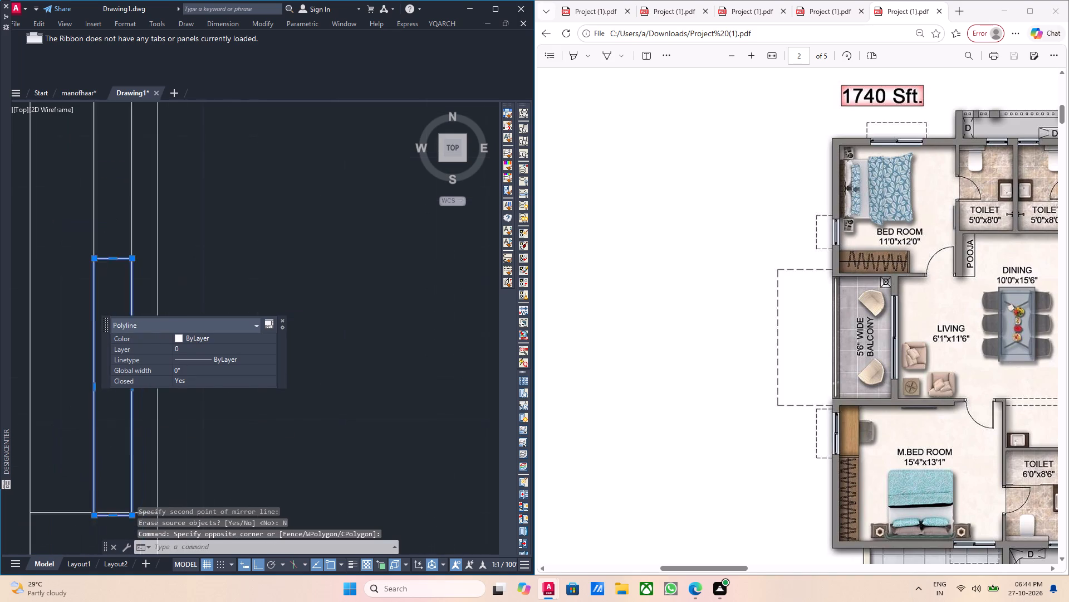
scroll(111, 430, down, 1)
middle_drag(141, 464, 119, 403)
key(m)
key(Return)
scroll(134, 428, up, 2)
middle_drag(127, 410, 185, 378)
scroll(185, 378, down, 1)
scroll(113, 383, up, 2)
click(185, 396)
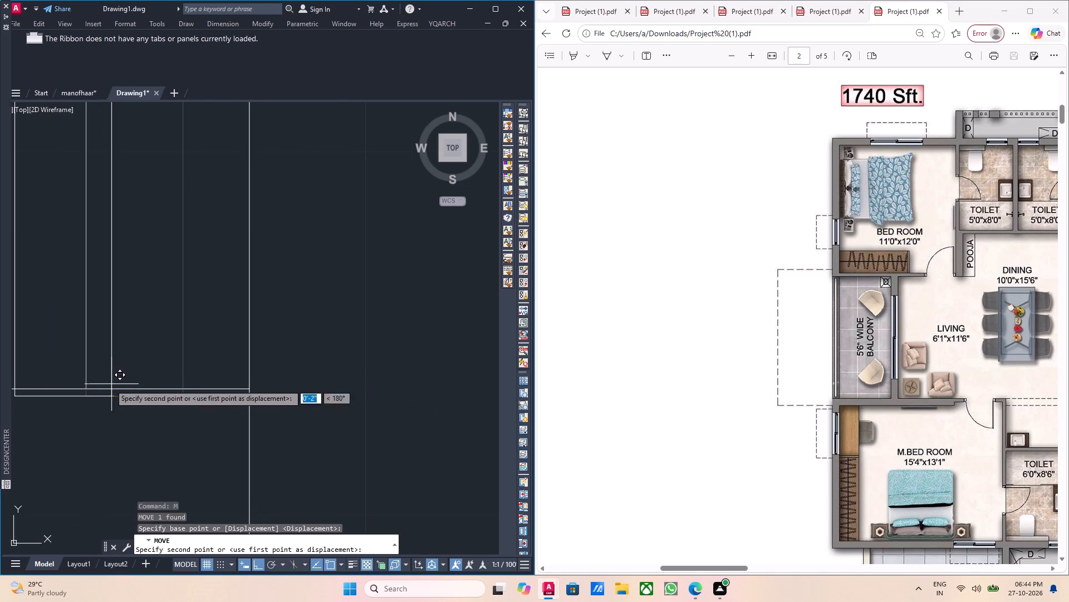
click(83, 387)
scroll(84, 387, down, 4)
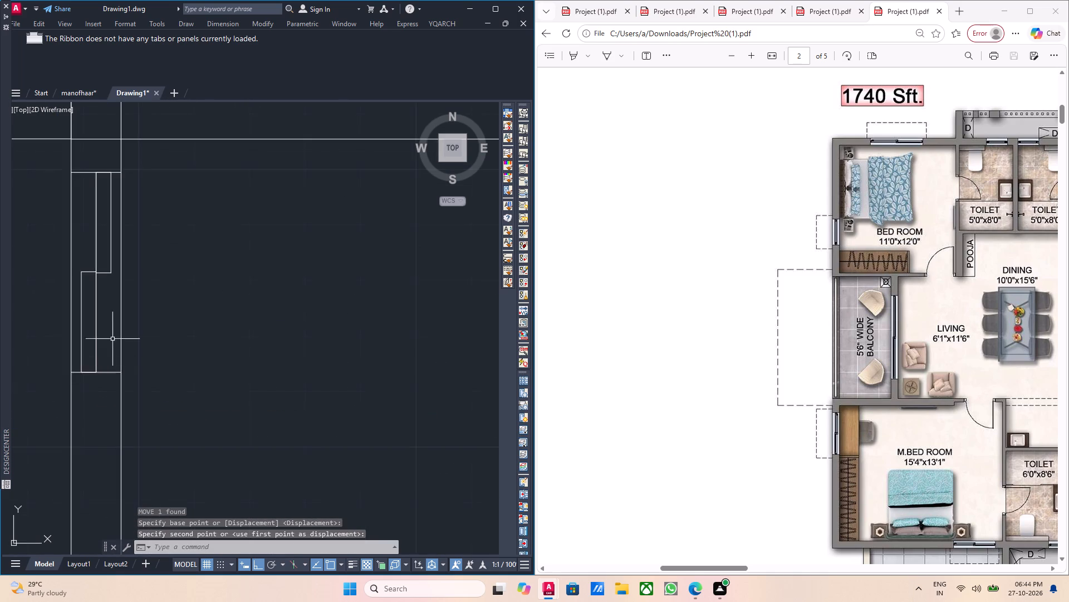
Stretch the southern panel's north edge slightly south to align with the northern panel's south edge.
middle_drag(117, 360, 119, 377)
scroll(88, 298, up, 3)
key(Escape)
middle_drag(157, 288, 153, 346)
scroll(92, 332, up, 2)
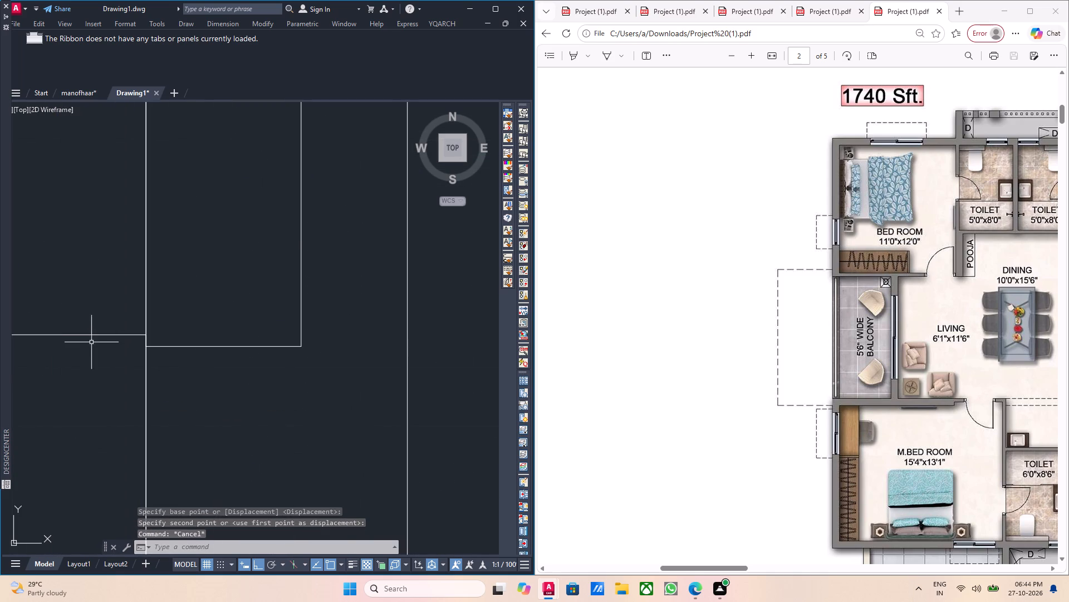
drag(91, 342, 90, 336)
click(84, 327)
middle_drag(112, 343, 143, 342)
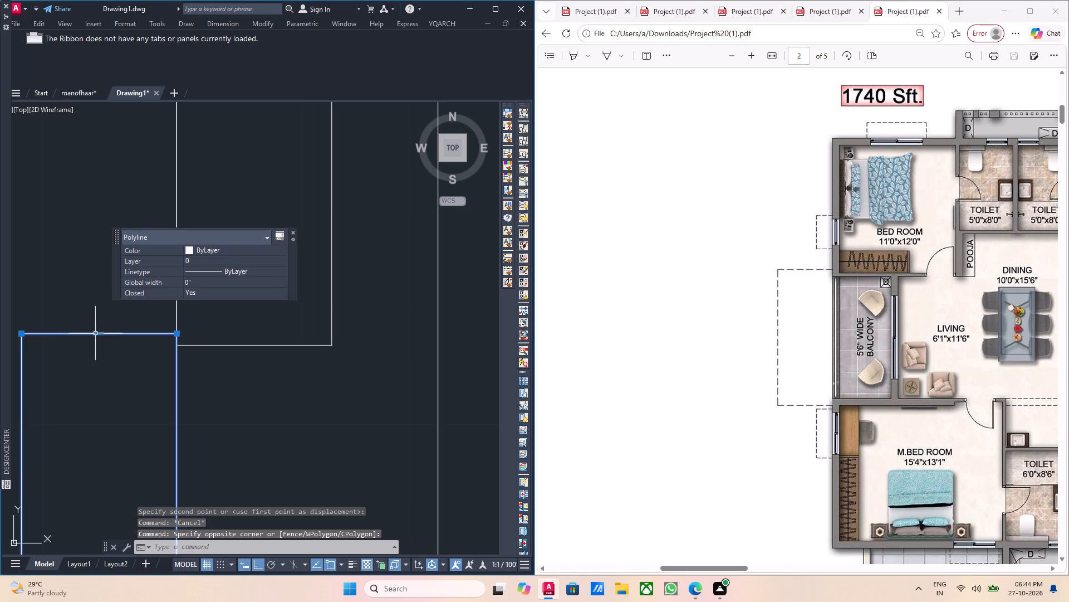
click(101, 334)
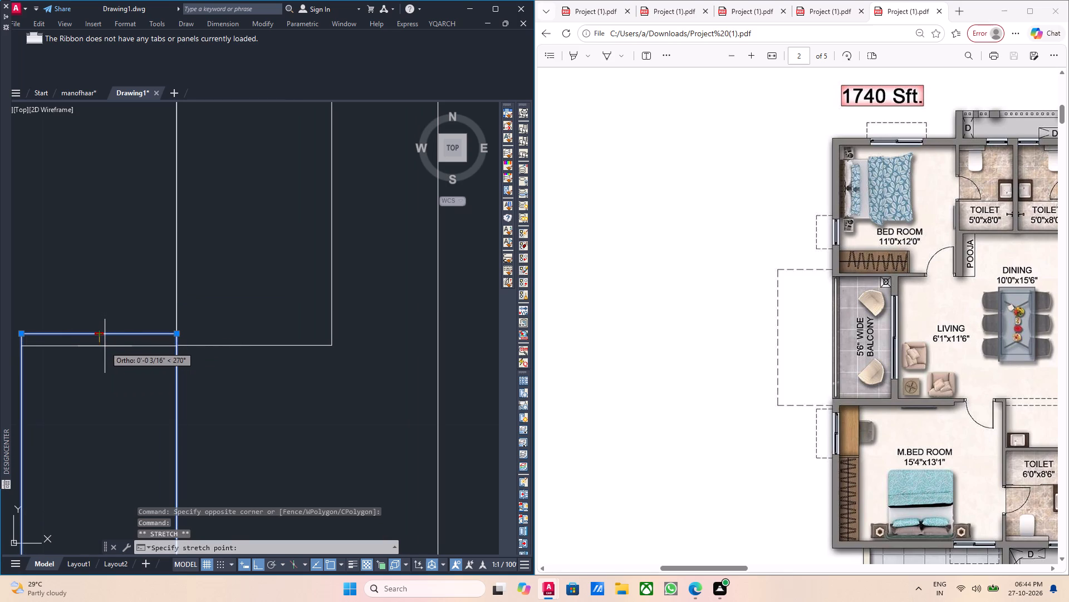
click(105, 346)
key(Escape)
Examine the two-panel window in the west wall and its place in the overall plan against the reference.
scroll(105, 346, down, 5)
middle_drag(140, 346, 128, 383)
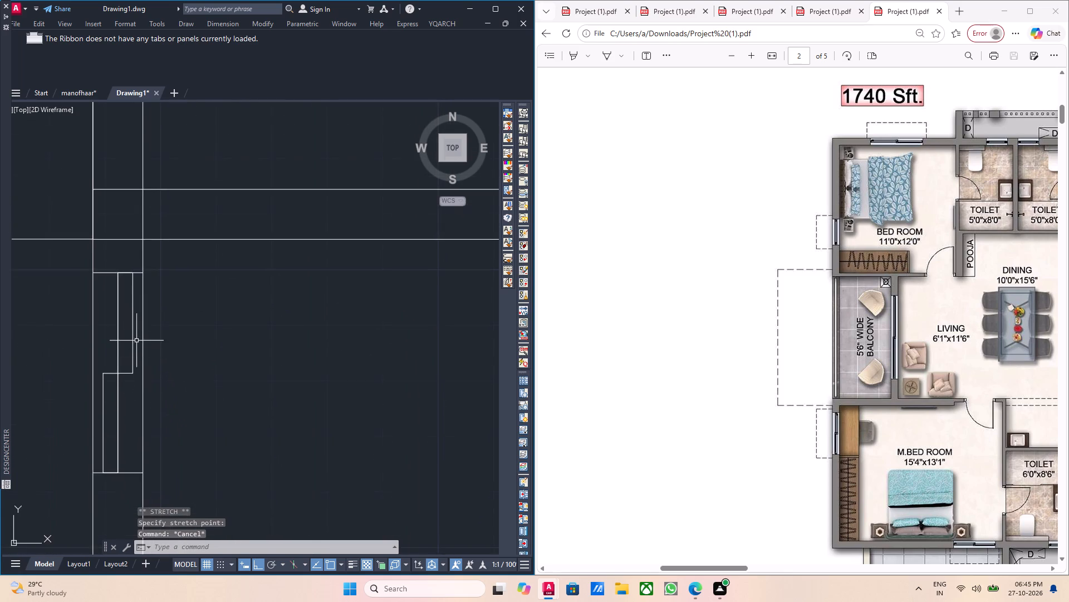
middle_drag(136, 339, 134, 367)
middle_drag(131, 329, 131, 340)
middle_drag(132, 340, 117, 333)
middle_drag(162, 356, 153, 357)
middle_drag(155, 353, 135, 328)
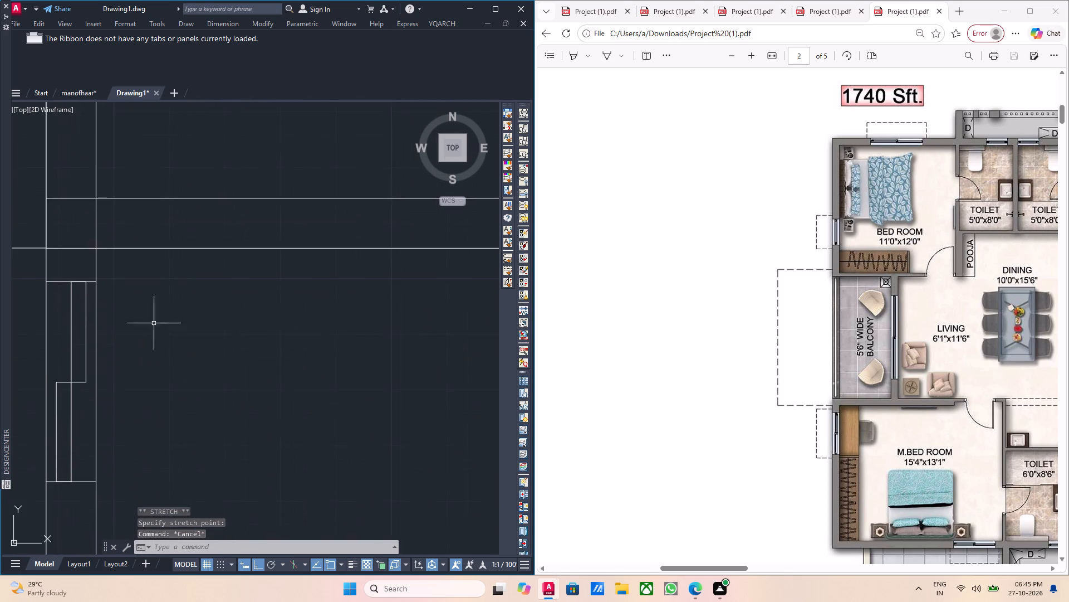
middle_drag(170, 333, 154, 332)
middle_drag(171, 333, 161, 344)
scroll(161, 344, down, 3)
middle_drag(164, 379, 183, 297)
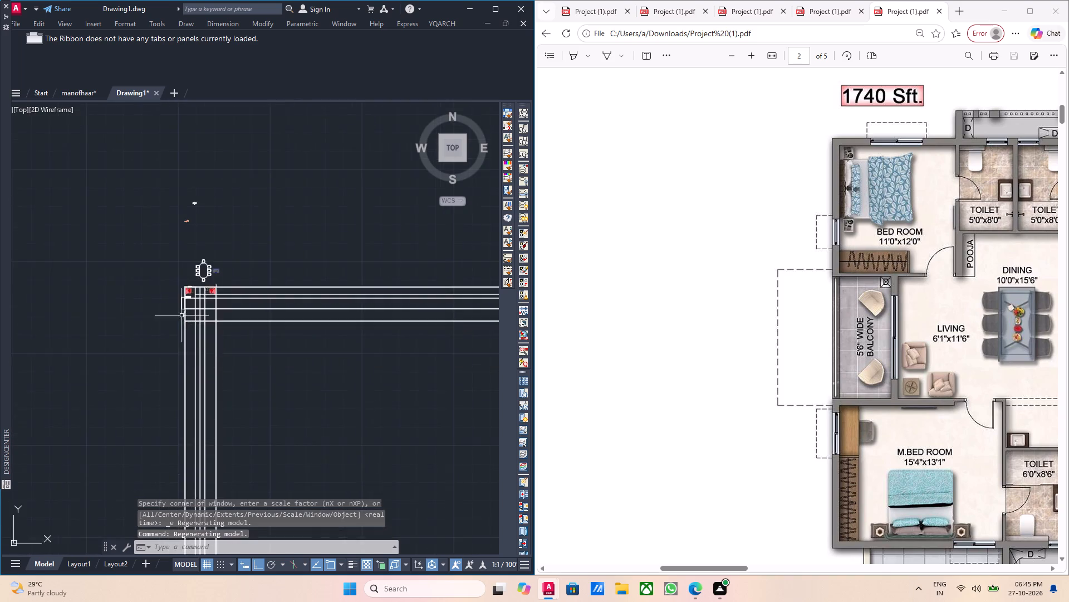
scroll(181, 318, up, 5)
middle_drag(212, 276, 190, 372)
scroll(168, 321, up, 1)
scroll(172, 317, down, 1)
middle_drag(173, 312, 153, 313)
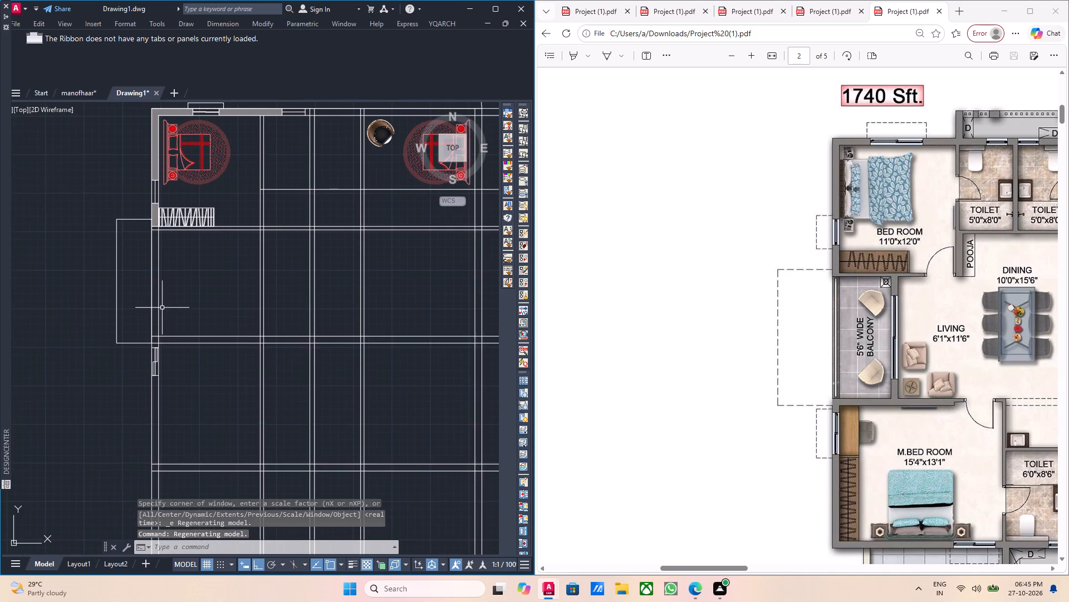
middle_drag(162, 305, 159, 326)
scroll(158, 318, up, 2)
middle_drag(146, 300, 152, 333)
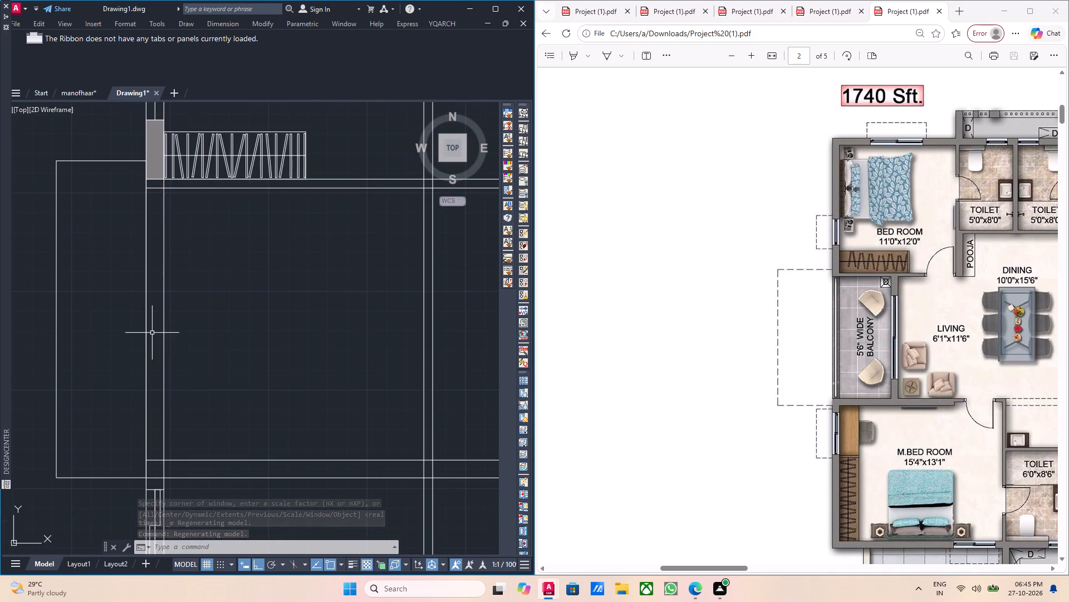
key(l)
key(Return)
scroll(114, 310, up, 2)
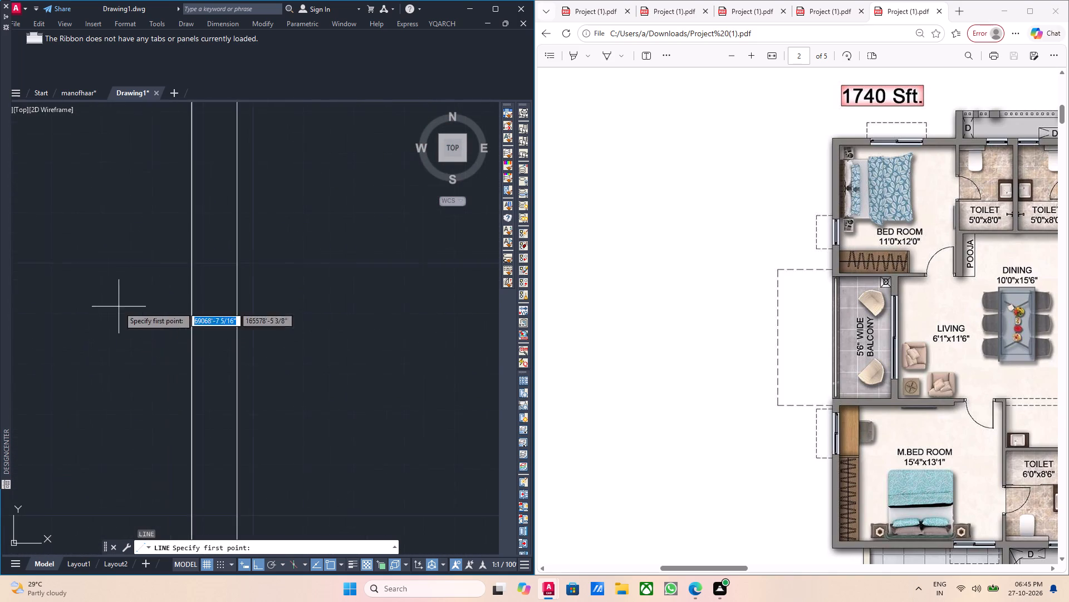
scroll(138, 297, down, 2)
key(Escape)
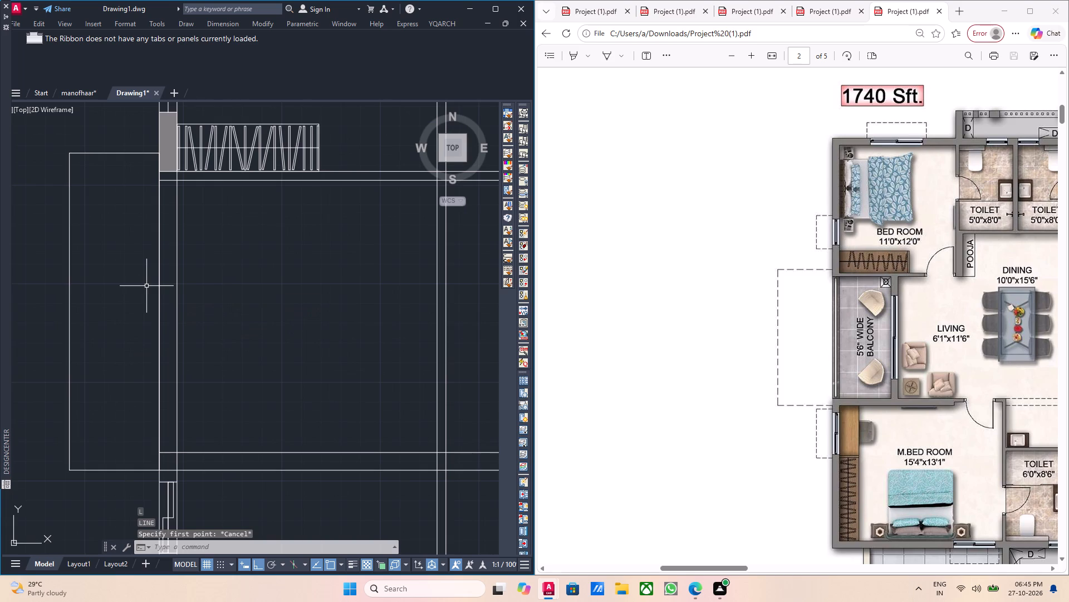
Draw a narrow rectangle about 4 7/16" wide and 11'-3" long inside the west wall along the balcony.
text(rec)
key(Return)
scroll(143, 224, up, 2)
middle_drag(264, 244, 265, 257)
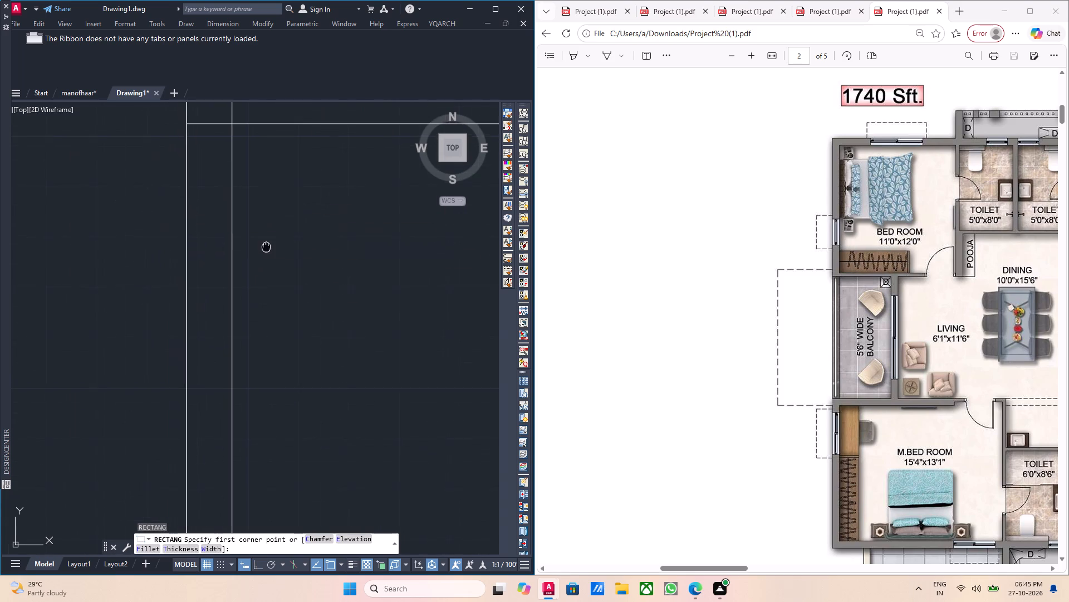
middle_drag(265, 257, 257, 276)
scroll(180, 181, down, 2)
scroll(190, 191, up, 3)
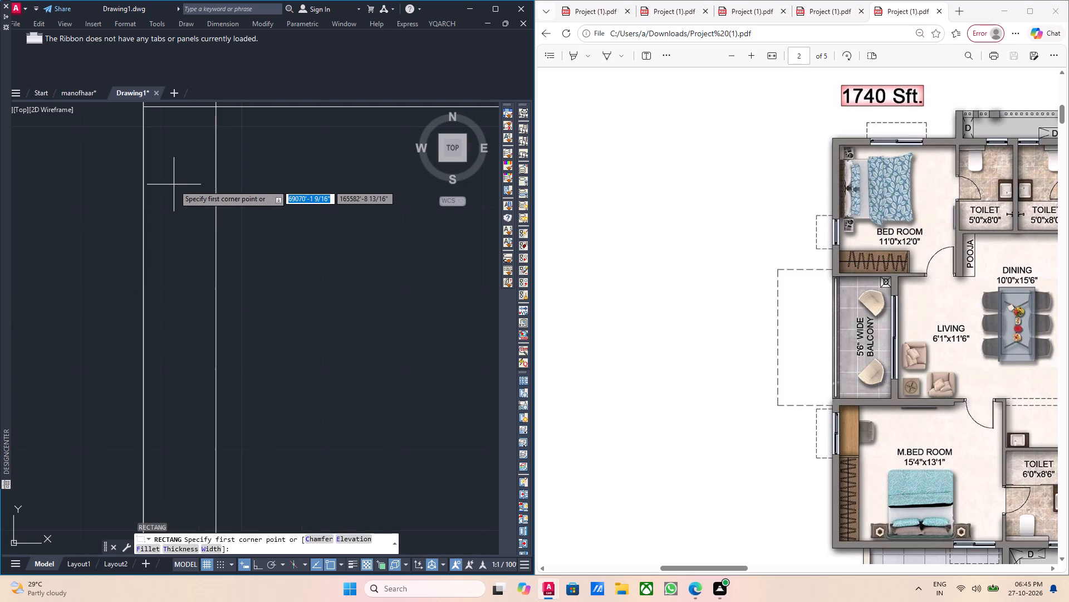
scroll(174, 185, up, 2)
scroll(182, 164, down, 2)
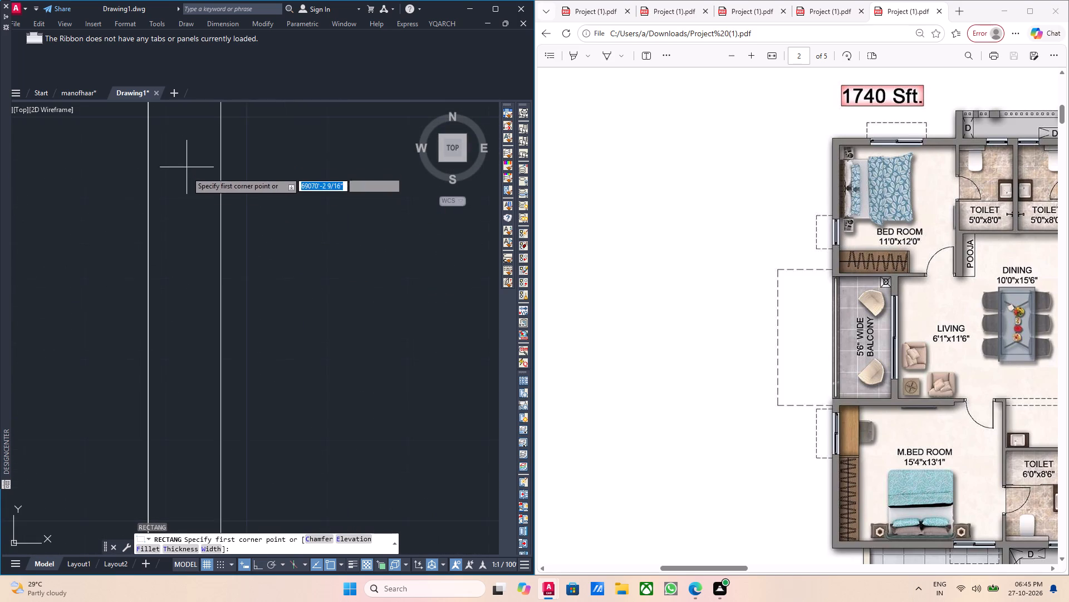
middle_drag(187, 213, 189, 231)
click(170, 128)
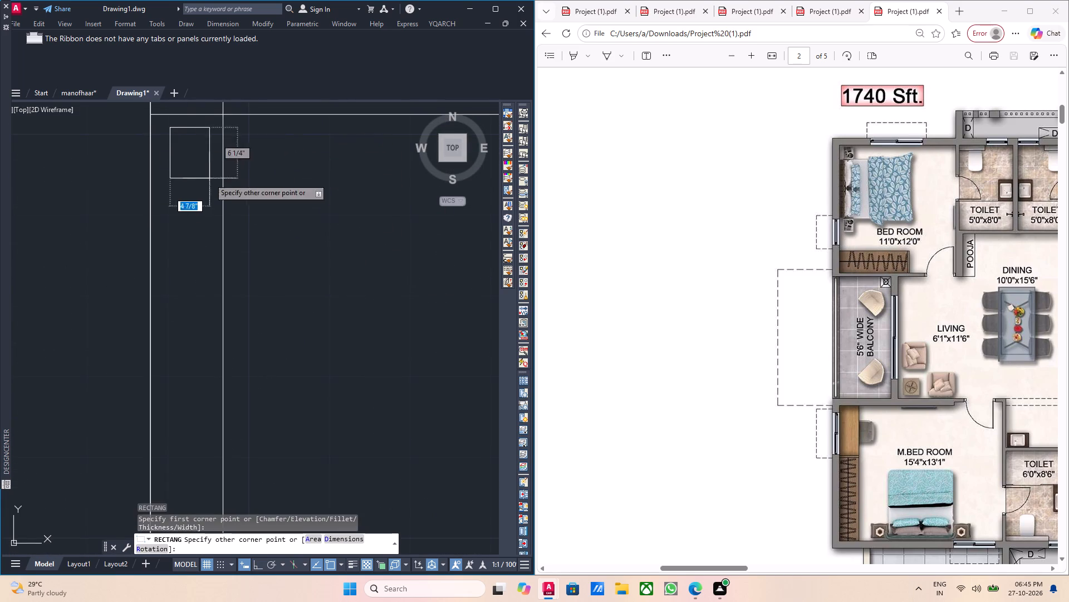
scroll(197, 259, down, 1)
middle_drag(199, 315, 179, 173)
scroll(189, 292, down, 1)
middle_drag(185, 346, 178, 236)
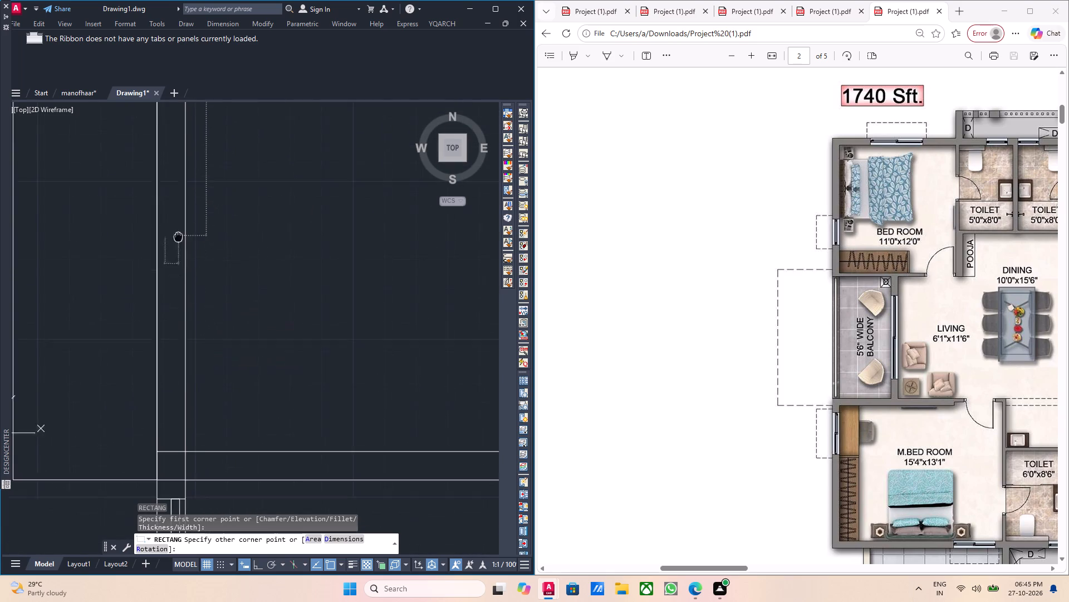
middle_drag(178, 236, 178, 230)
middle_drag(176, 368, 180, 340)
scroll(188, 410, up, 2)
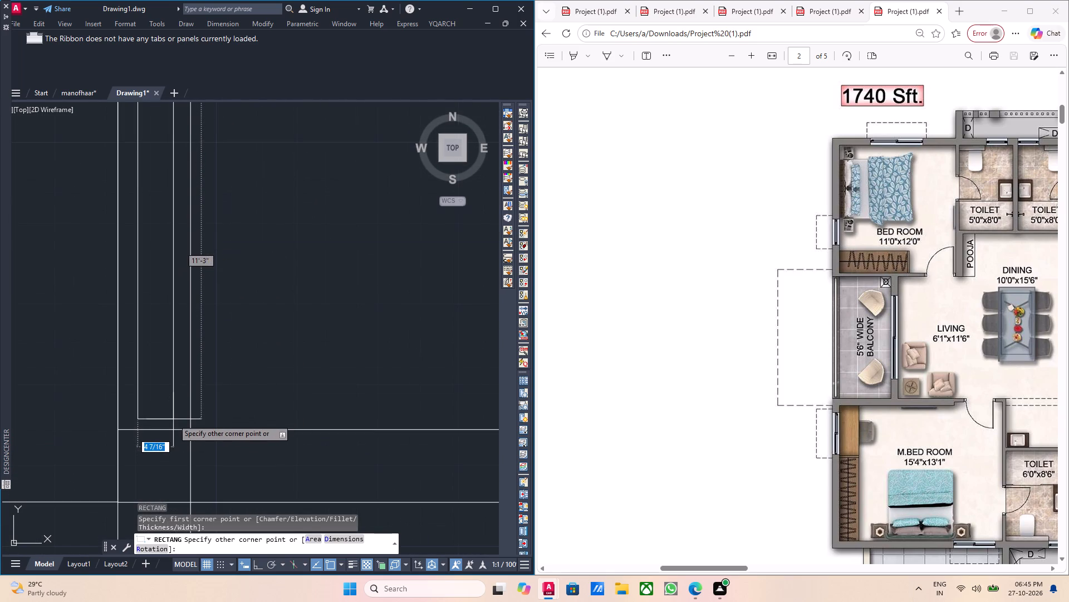
click(173, 419)
key(Escape)
Examine the balcony's west-wall rectangle and the surrounding room layout against the reference plan.
scroll(165, 395, down, 2)
middle_drag(167, 373, 171, 438)
middle_drag(149, 249, 149, 333)
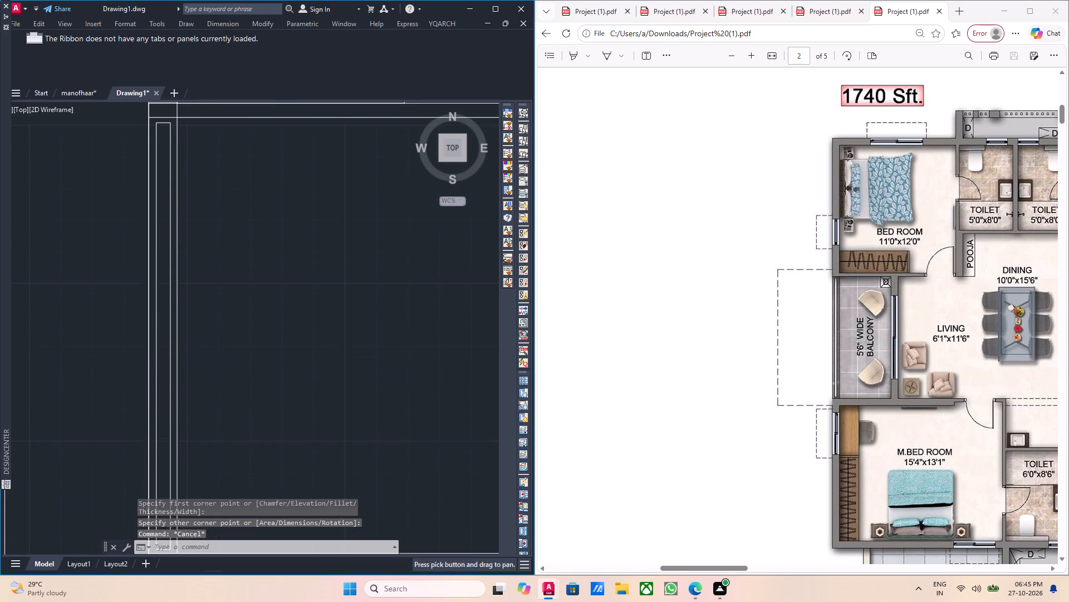
scroll(151, 302, down, 2)
middle_drag(148, 280, 152, 306)
scroll(161, 288, up, 3)
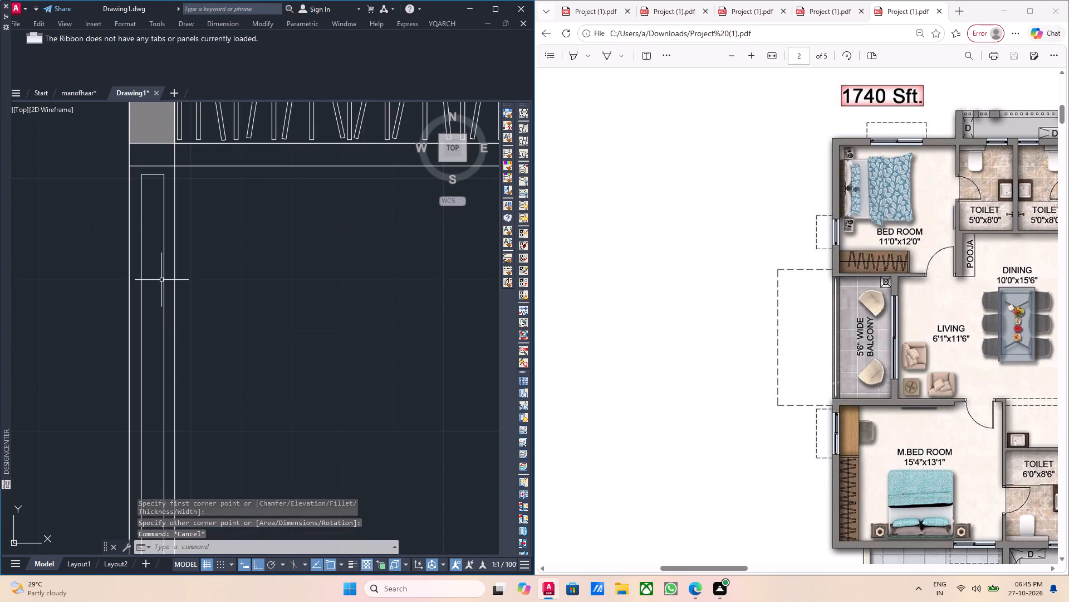
scroll(161, 280, down, 2)
middle_drag(194, 324, 171, 322)
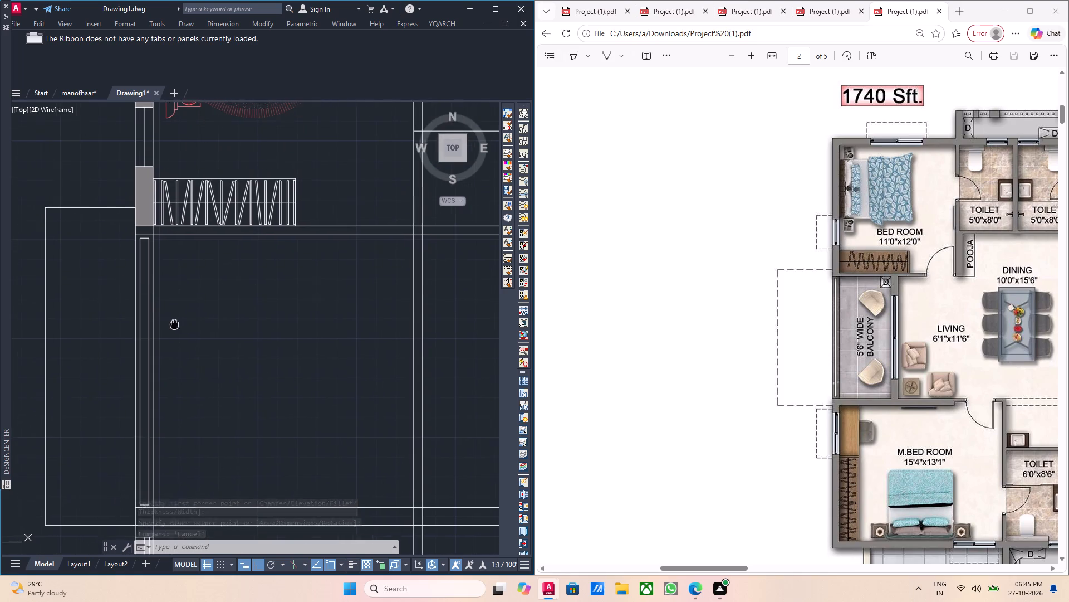
middle_drag(171, 322, 170, 321)
middle_drag(187, 346, 175, 344)
middle_drag(222, 333, 189, 324)
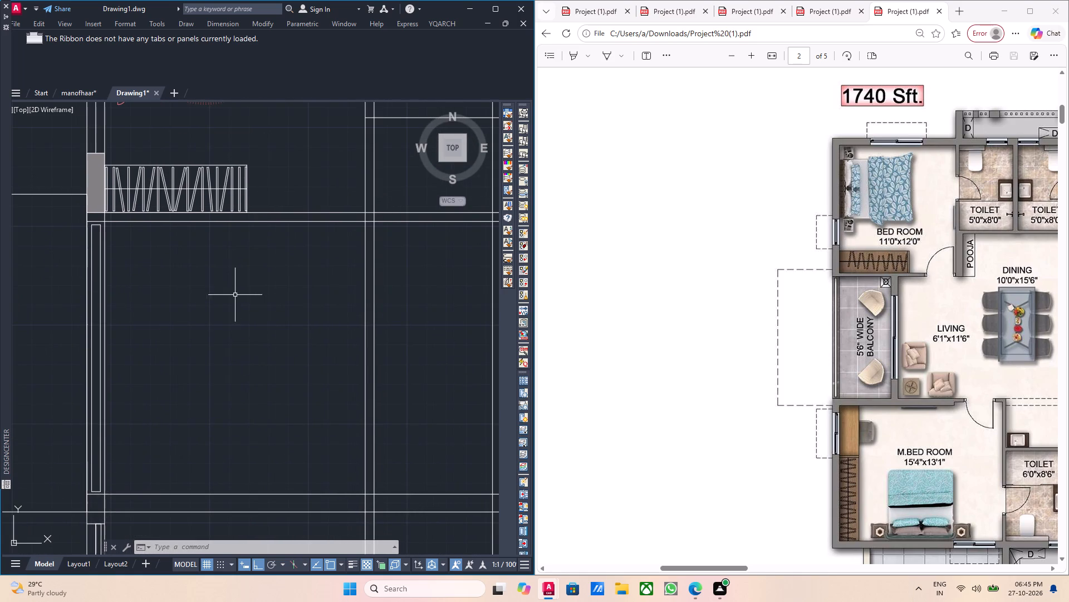
middle_drag(233, 295, 216, 293)
middle_drag(235, 289, 131, 279)
middle_drag(174, 282, 153, 295)
scroll(168, 298, down, 2)
middle_drag(193, 290, 184, 291)
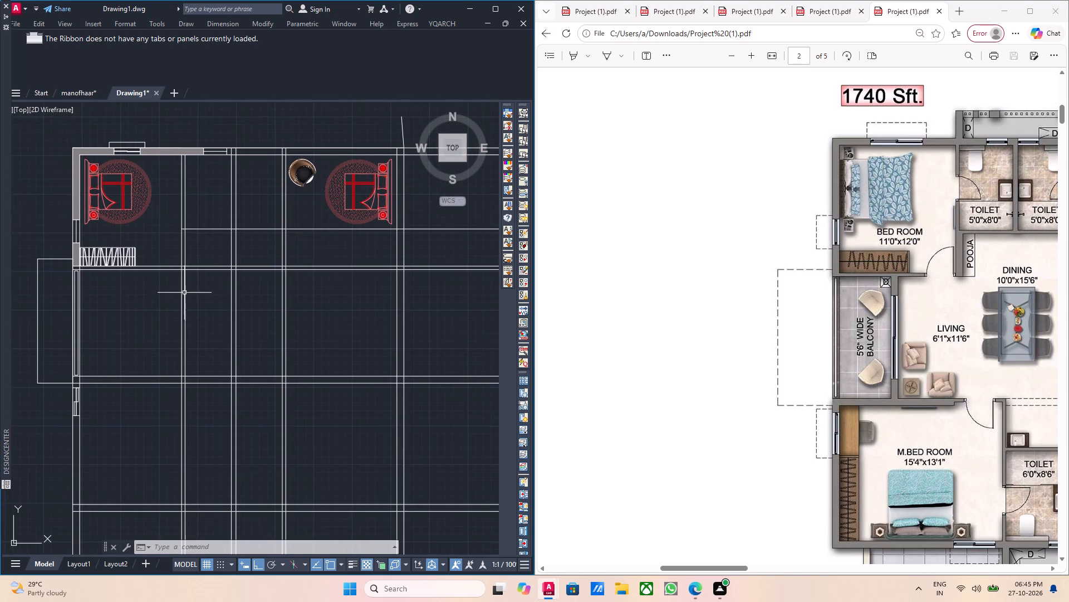
middle_drag(205, 280, 188, 270)
middle_drag(193, 279, 161, 260)
scroll(167, 266, up, 1)
middle_click(166, 266)
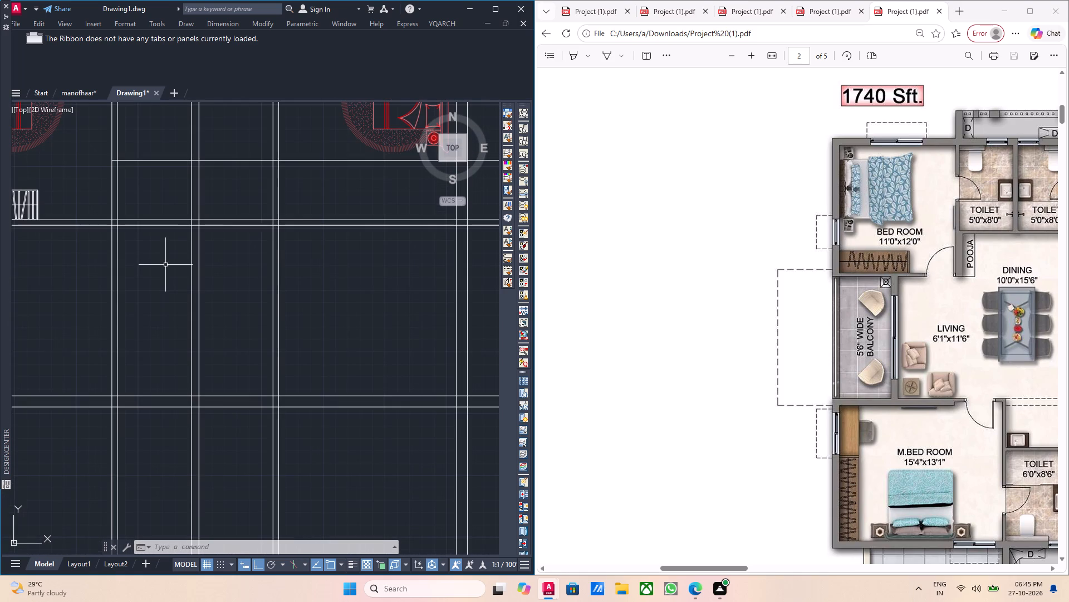
scroll(112, 254, down, 2)
middle_drag(82, 265, 144, 259)
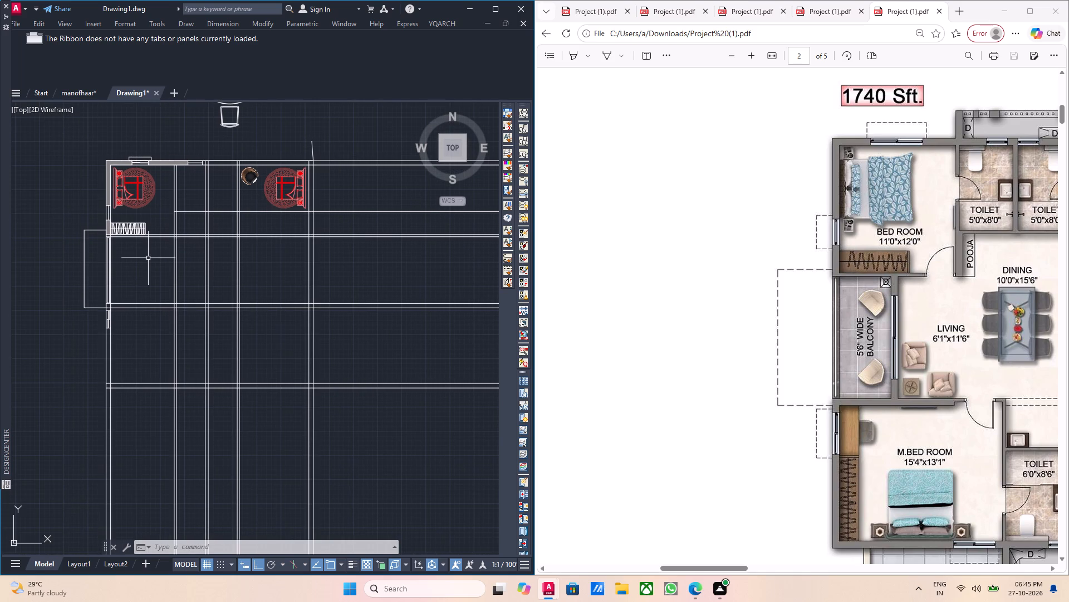
middle_drag(149, 258, 140, 252)
middle_drag(137, 252, 176, 270)
Draw a line about 11'-6" long along the west wall's inner face, between the balcony's north and south walls.
scroll(154, 264, up, 5)
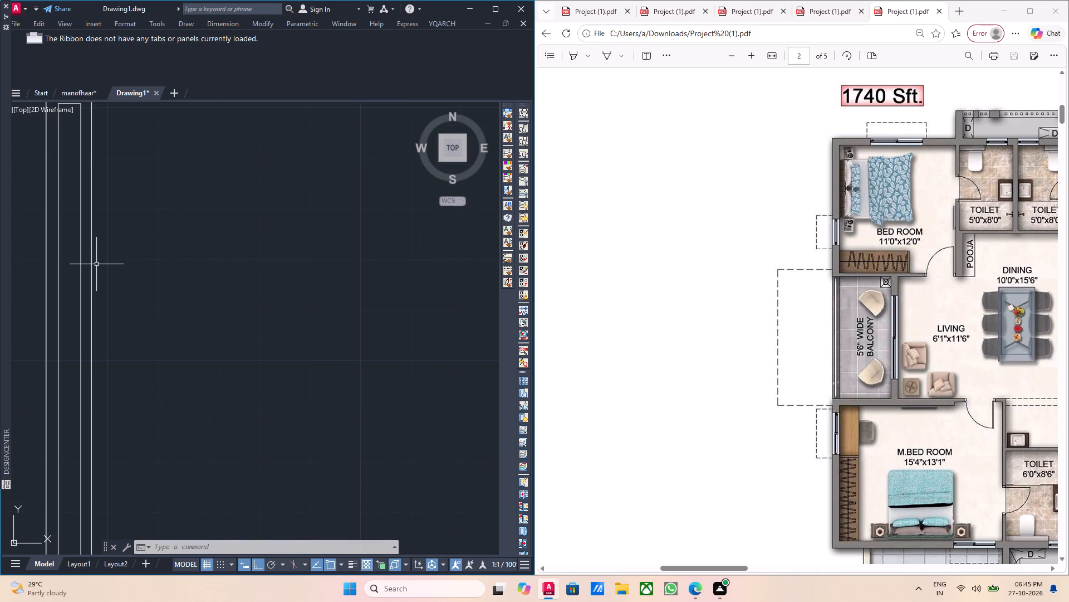
scroll(97, 264, down, 2)
key(l)
key(Return)
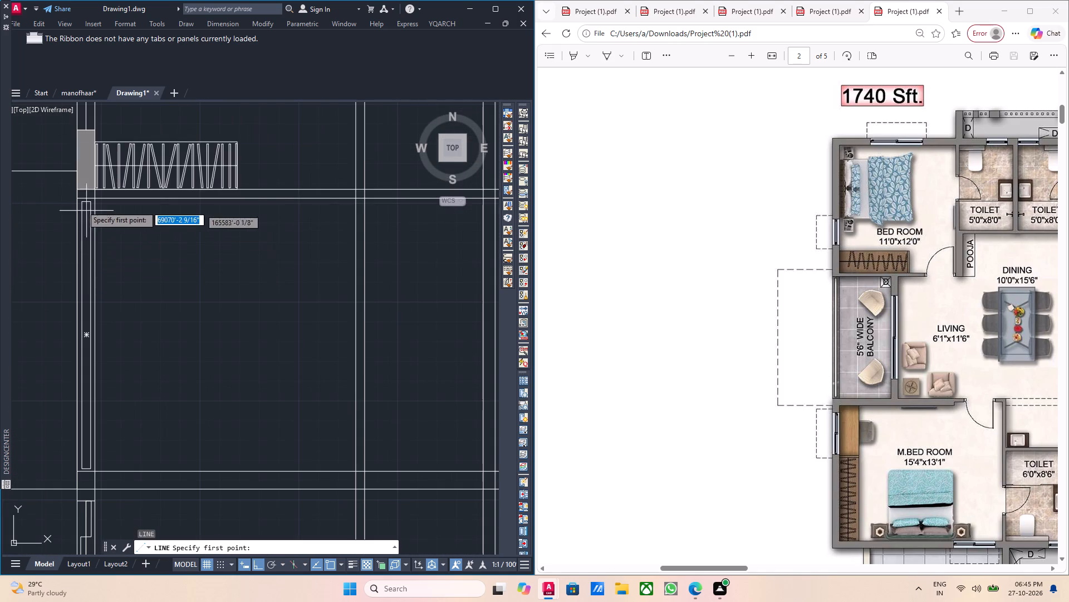
click(95, 201)
middle_drag(97, 454, 86, 390)
scroll(87, 399, up, 3)
click(72, 438)
key(Escape)
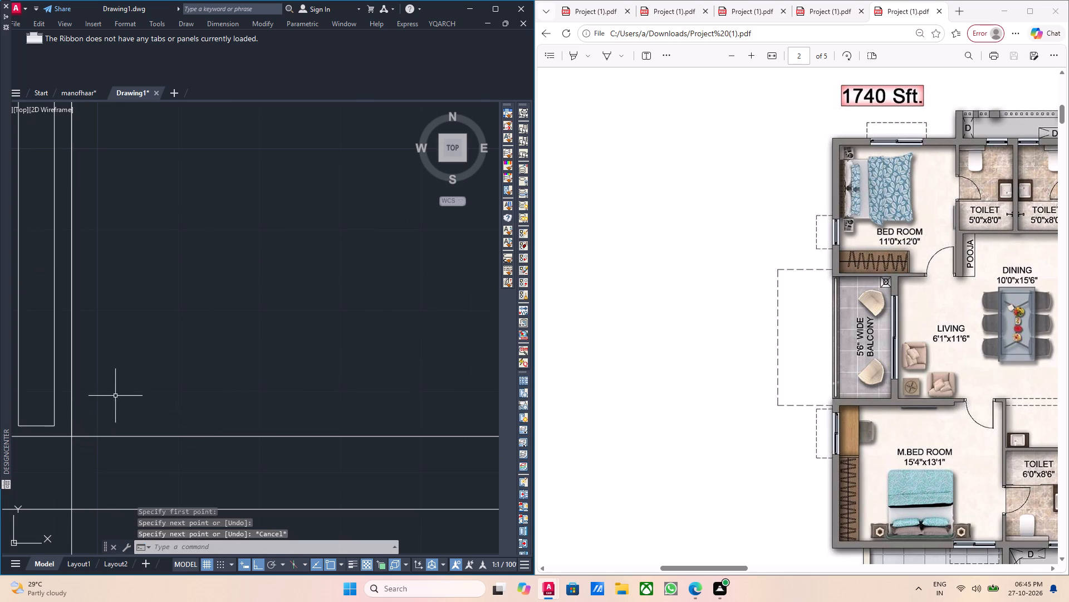
Offset the balcony's west-wall inner line 5'6" to the east for the balcony's inner boundary.
click(71, 329)
scroll(157, 347, down, 2)
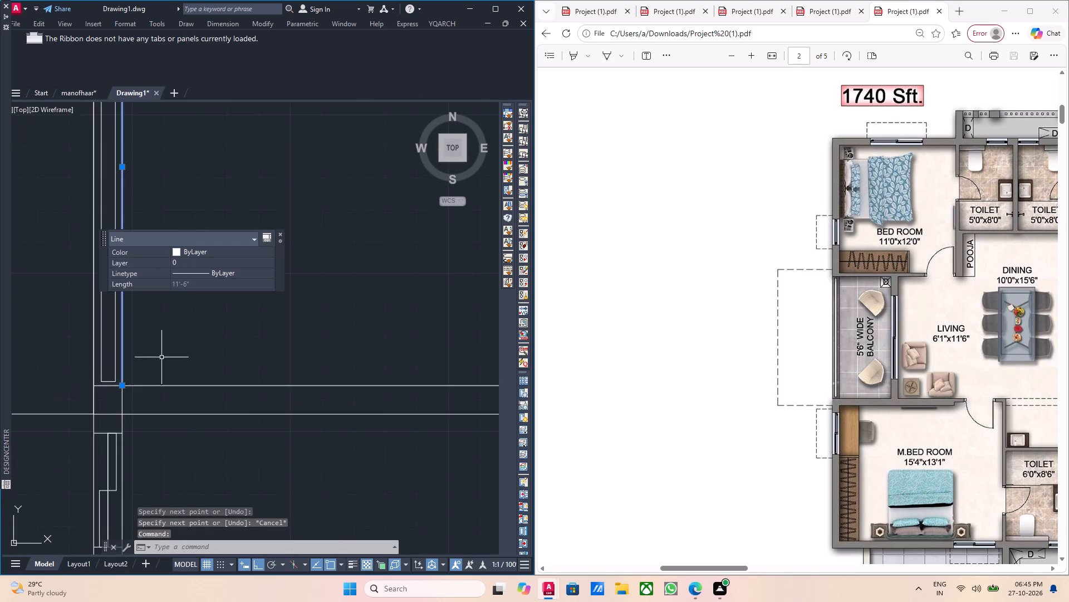
middle_drag(182, 351, 128, 394)
middle_drag(156, 379, 110, 386)
key(o)
key(Return)
scroll(124, 243, down, 2)
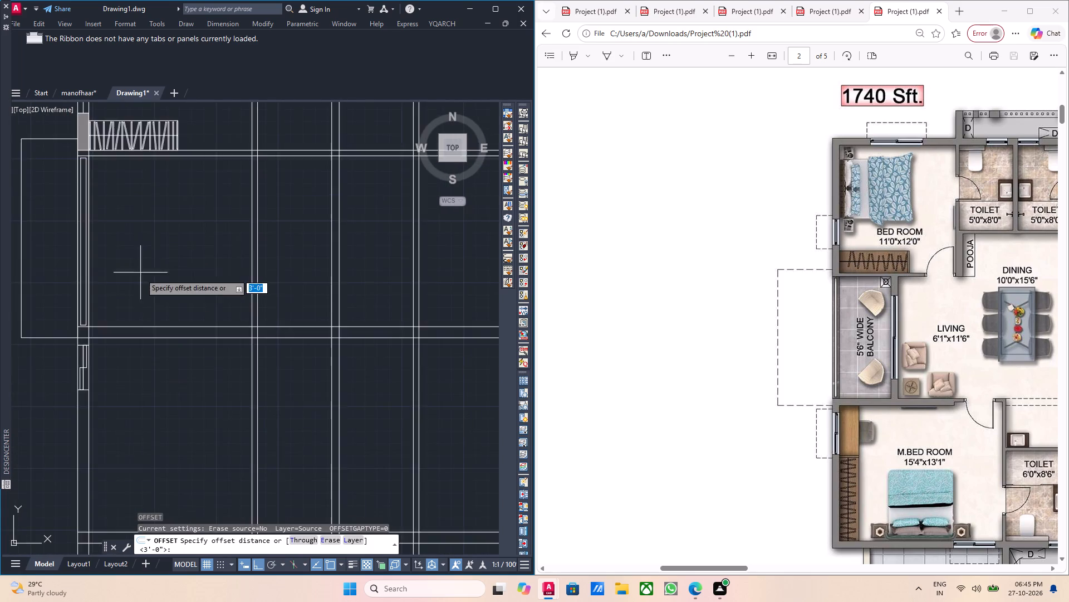
middle_drag(147, 269, 161, 324)
scroll(121, 240, up, 3)
middle_drag(130, 268, 173, 349)
click(82, 201)
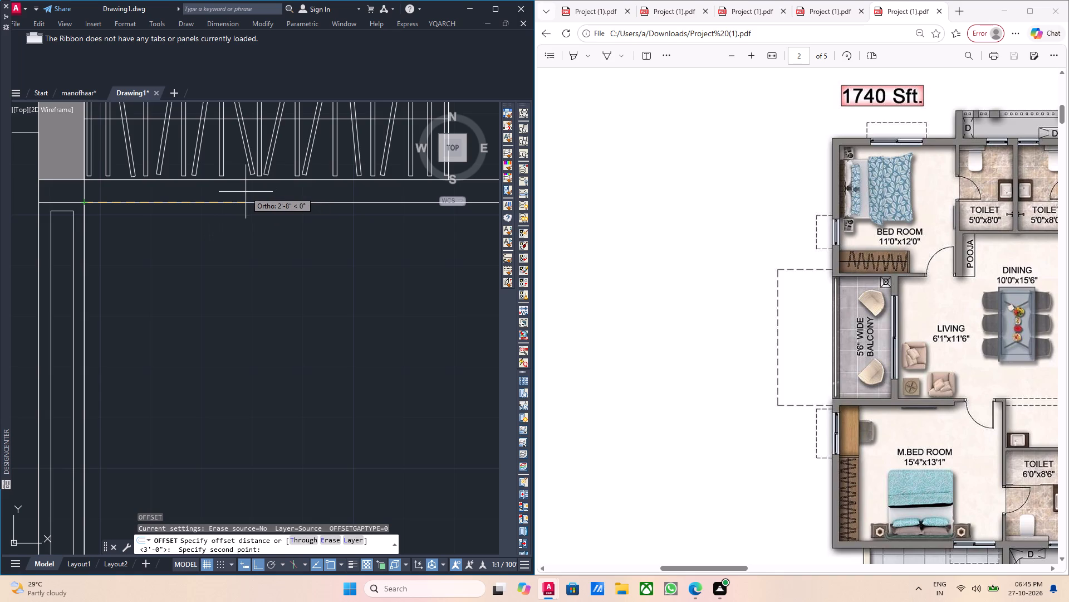
text(5'6)
key(Return)
scroll(223, 253, down, 1)
click(236, 281)
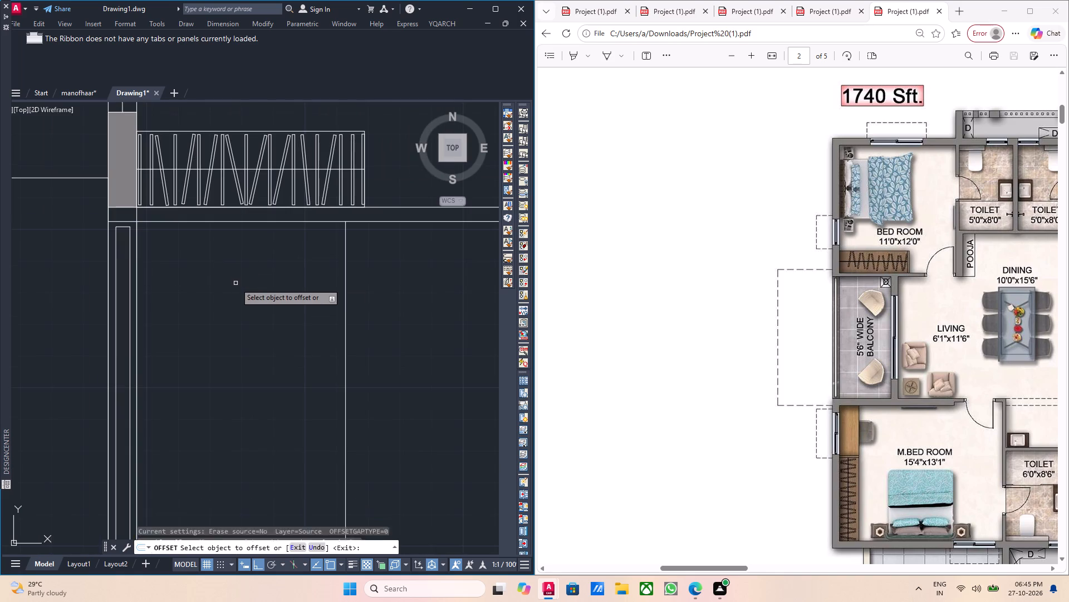
key(Escape)
Offset the balcony's east boundary line 9" farther east for the wall between balcony and living room.
middle_drag(239, 288, 165, 292)
middle_drag(194, 297, 179, 301)
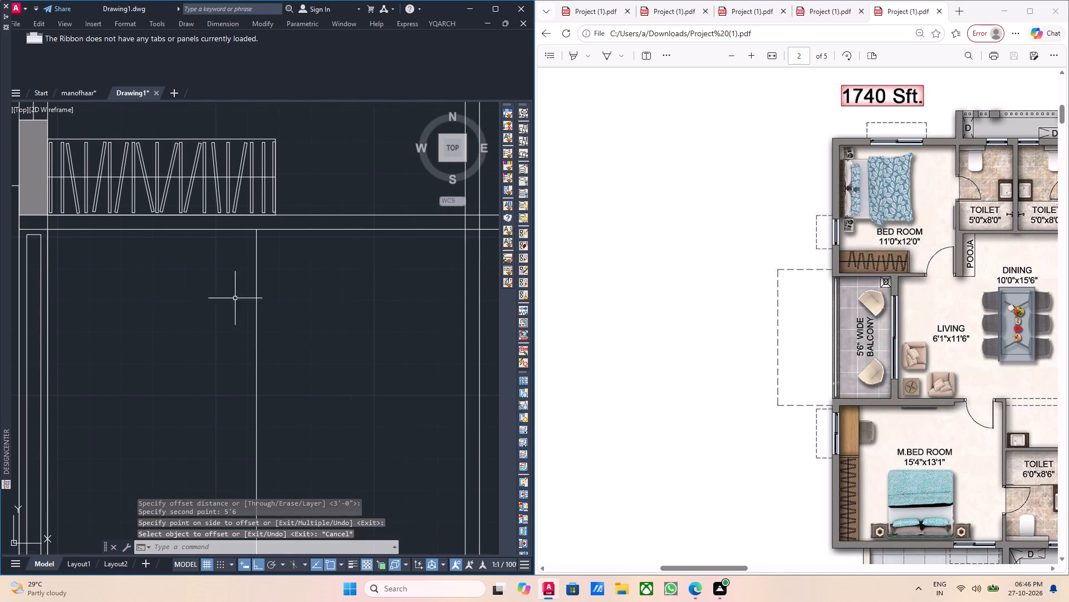
middle_drag(231, 299, 210, 304)
key(Escape)
drag(276, 323, 256, 323)
click(215, 314)
middle_drag(306, 319, 291, 324)
key(o)
key(Return)
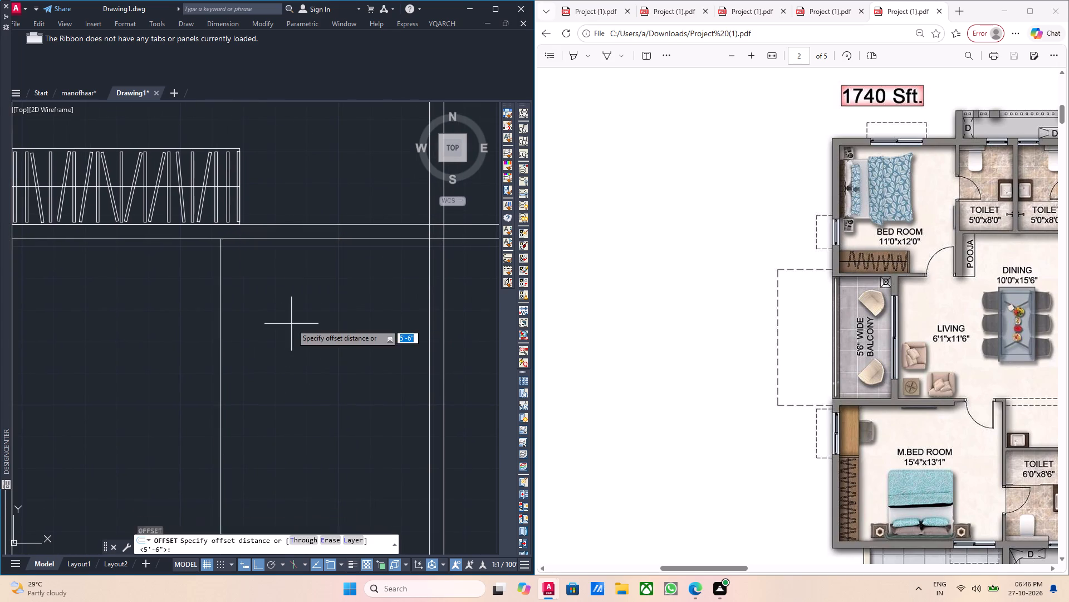
click(221, 240)
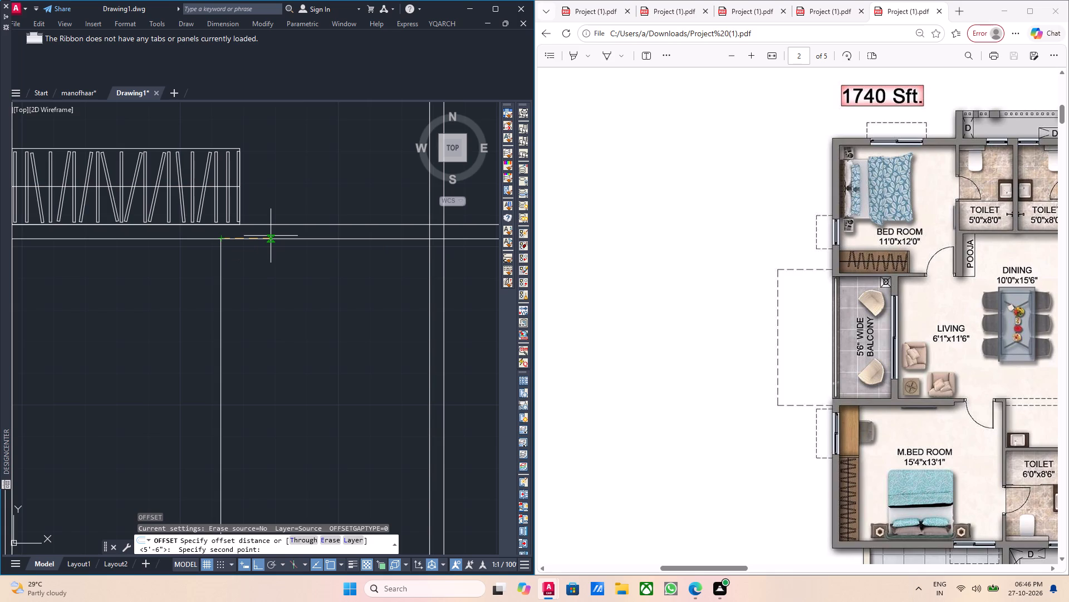
key(9)
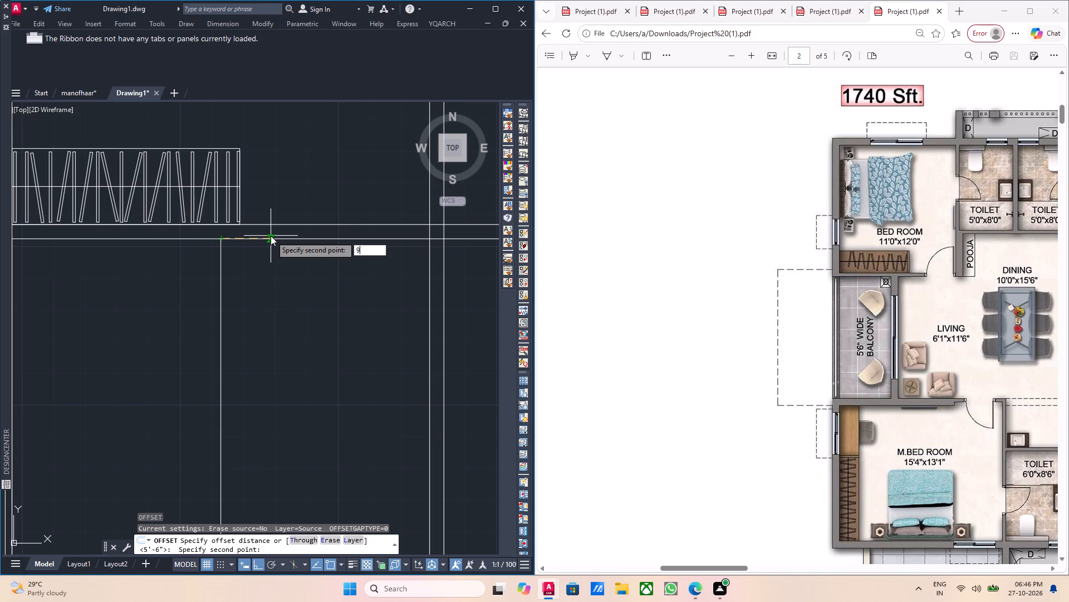
key(shift+quotedbl)
key(Return)
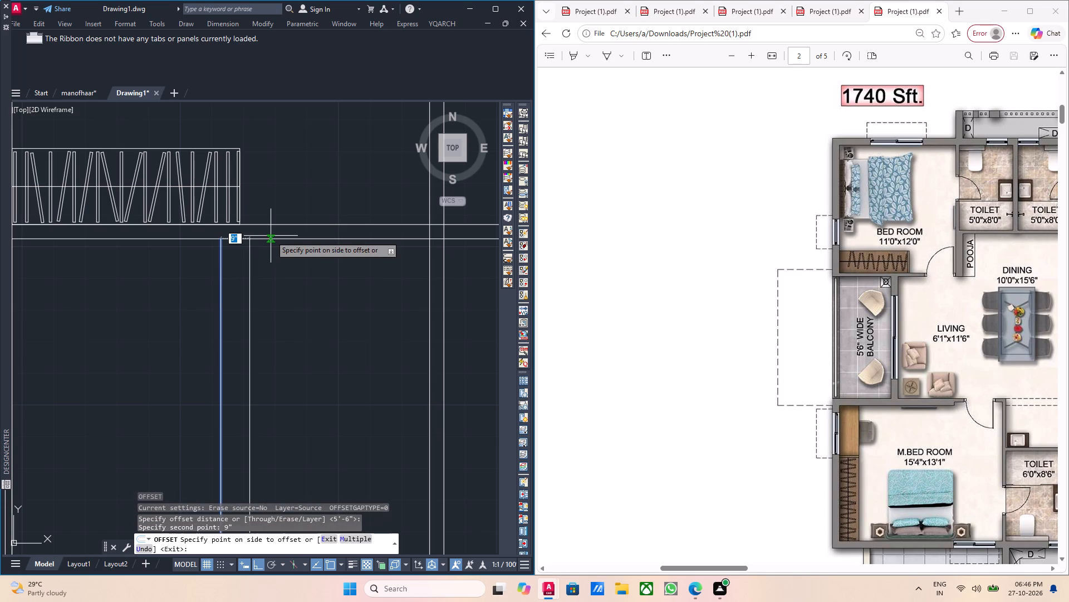
click(266, 289)
scroll(263, 290, down, 1)
middle_drag(258, 305, 257, 305)
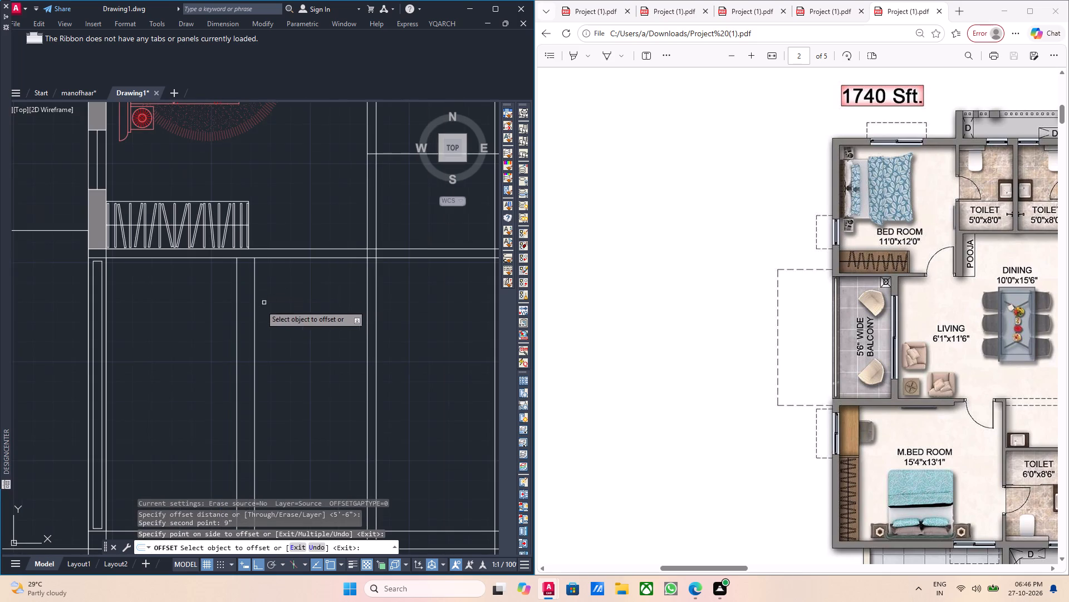
middle_drag(257, 305, 227, 277)
key(Escape)
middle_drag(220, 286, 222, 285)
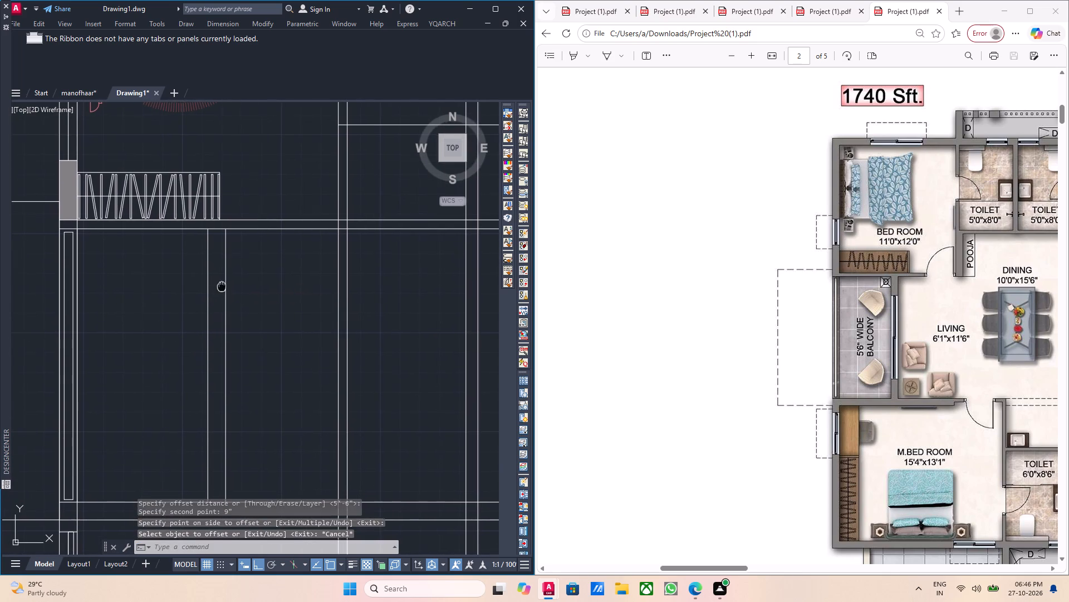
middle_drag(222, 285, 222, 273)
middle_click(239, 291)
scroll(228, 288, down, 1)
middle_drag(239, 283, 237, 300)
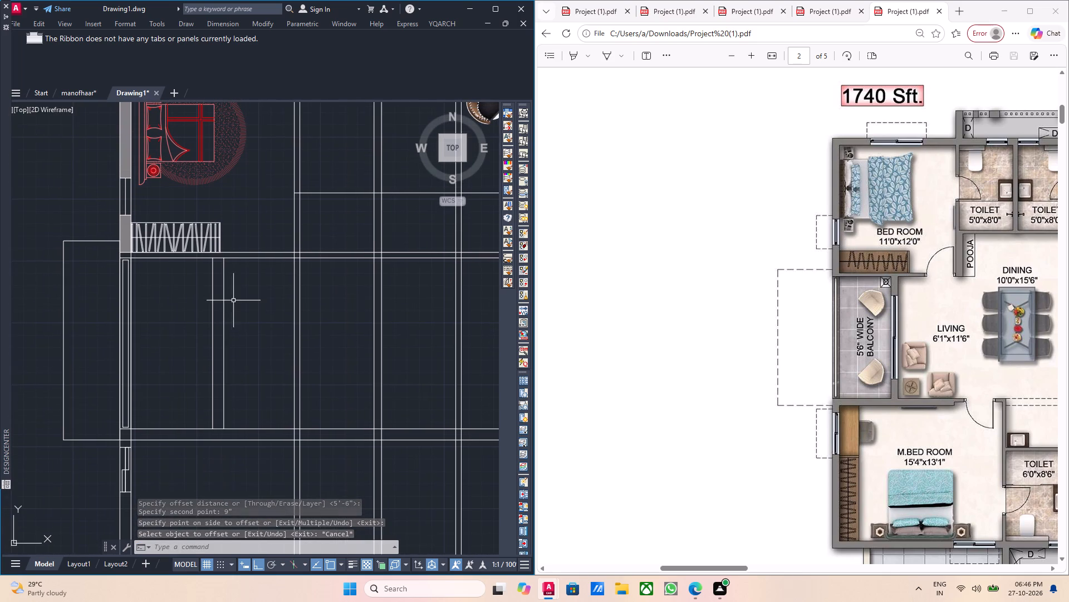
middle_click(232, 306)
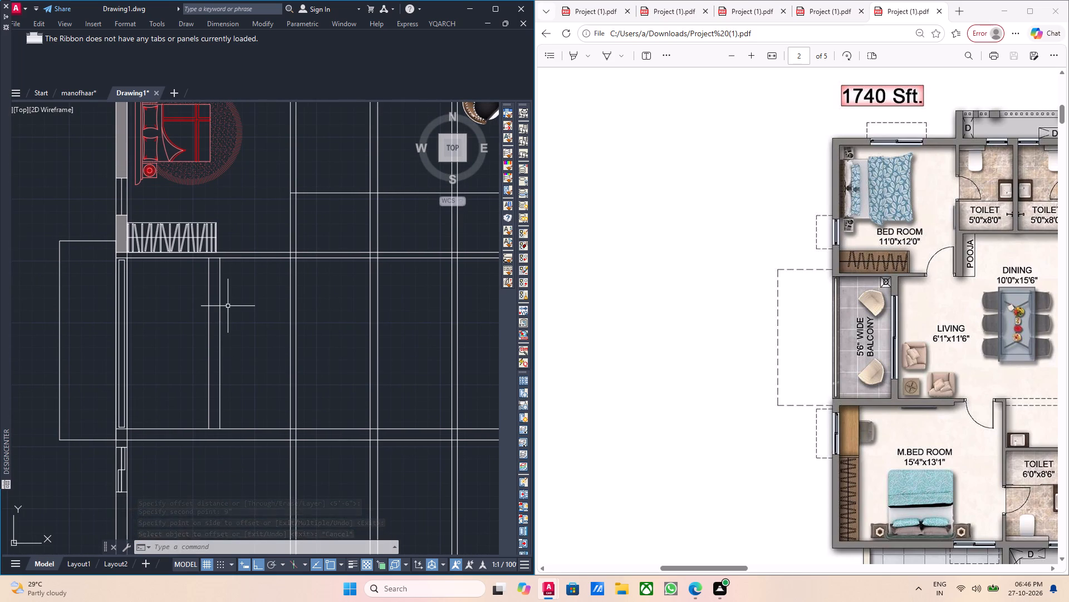
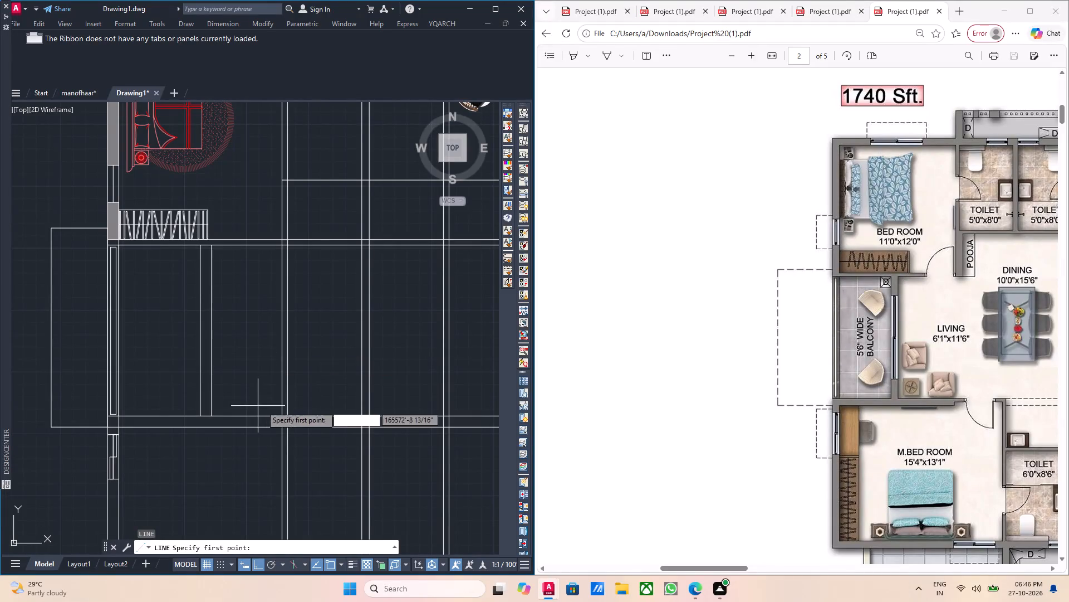
Draw a line 1' and another 2' north up the balcony's east wall from its south end, ending with a 9" line across the wall.
scroll(215, 404, up, 2)
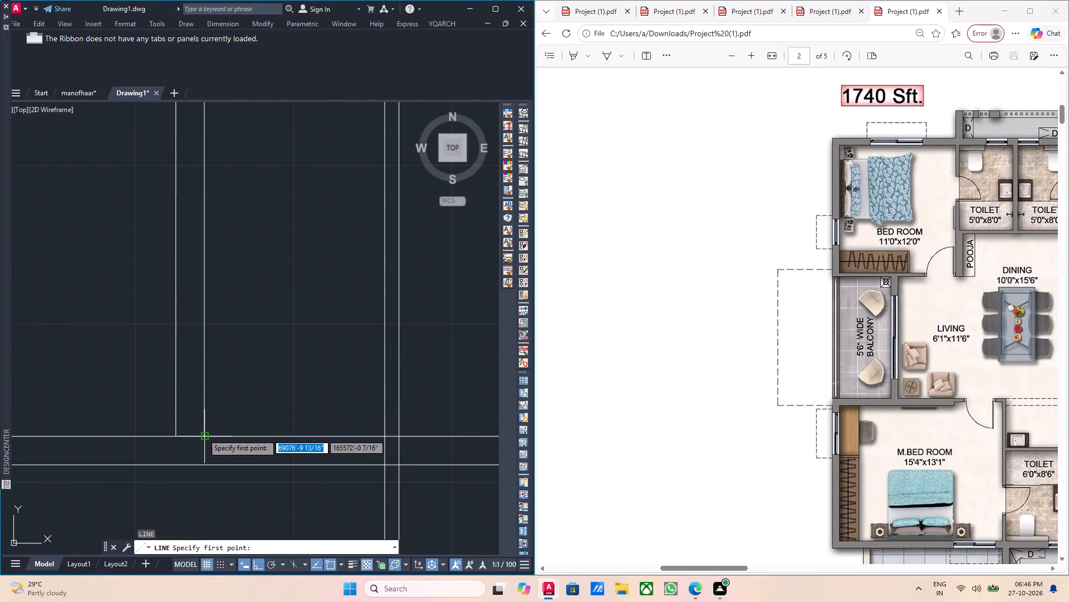
drag(204, 434, 205, 428)
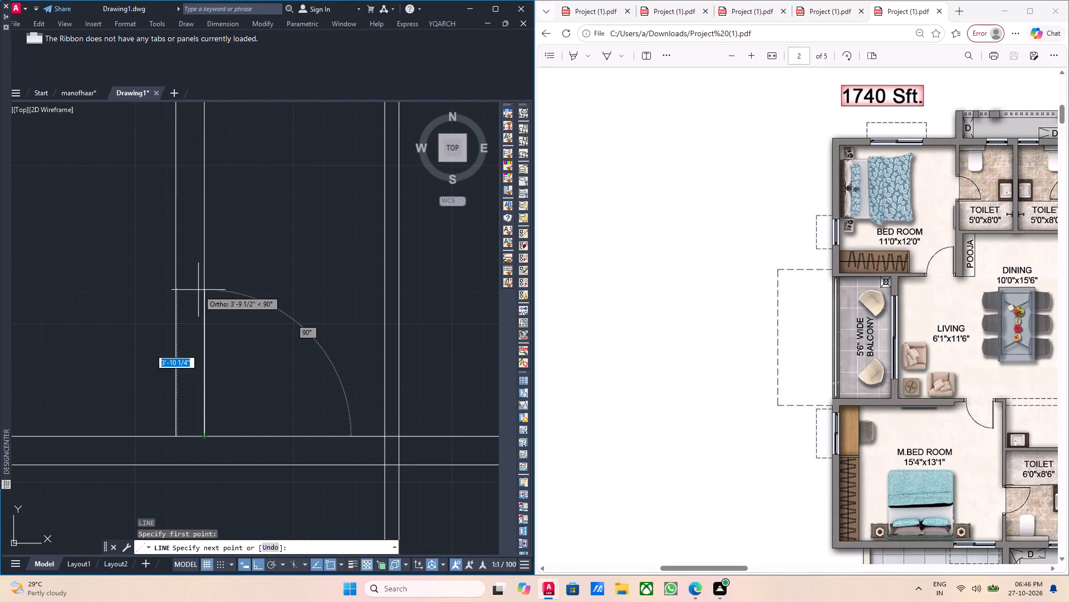
text(1')
key(Return)
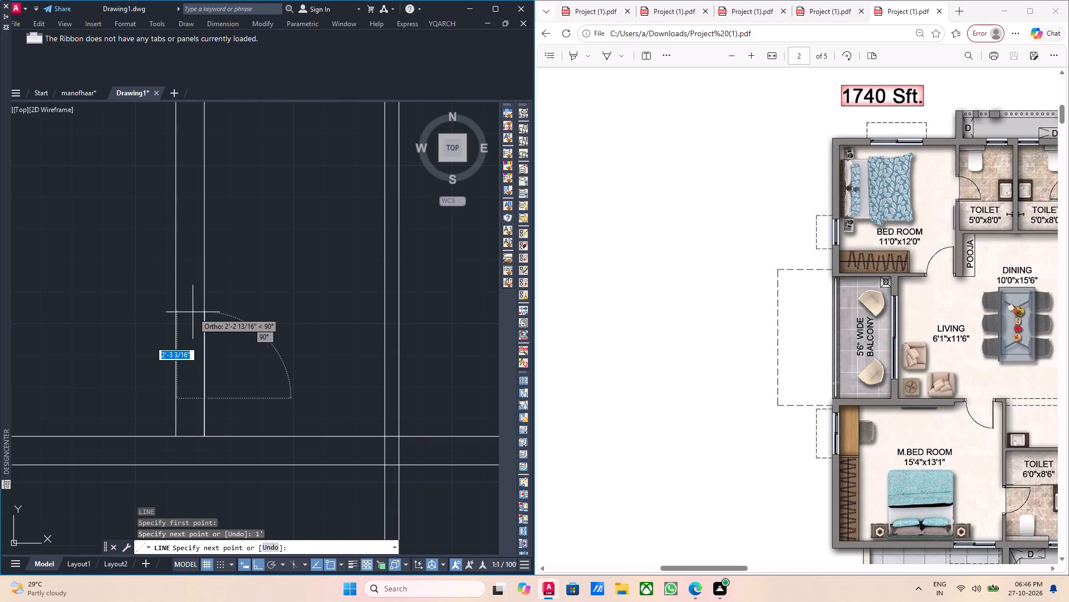
text(2')
key(Return)
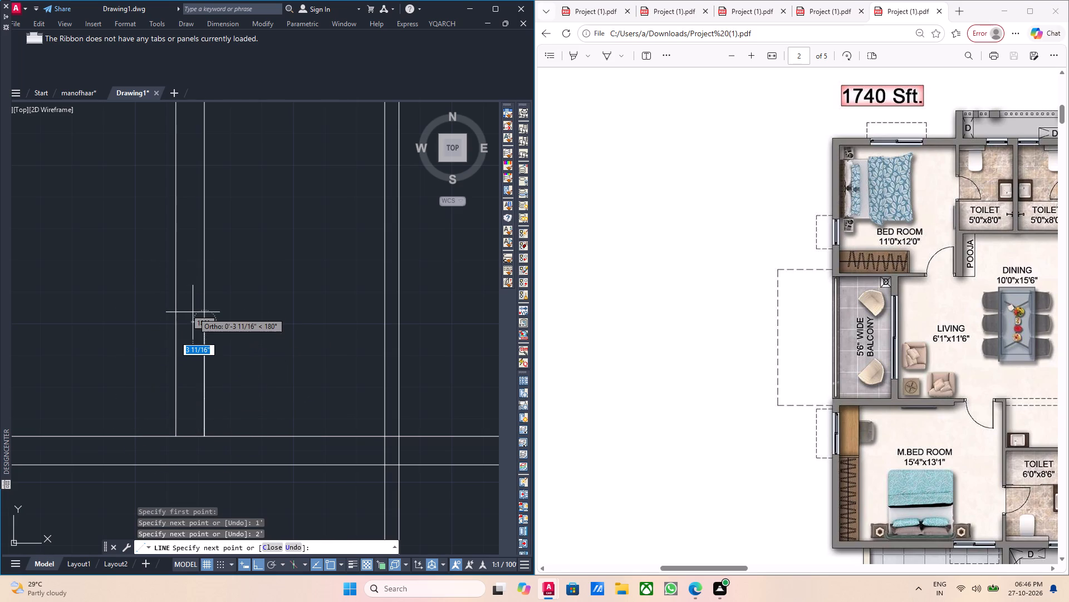
click(174, 321)
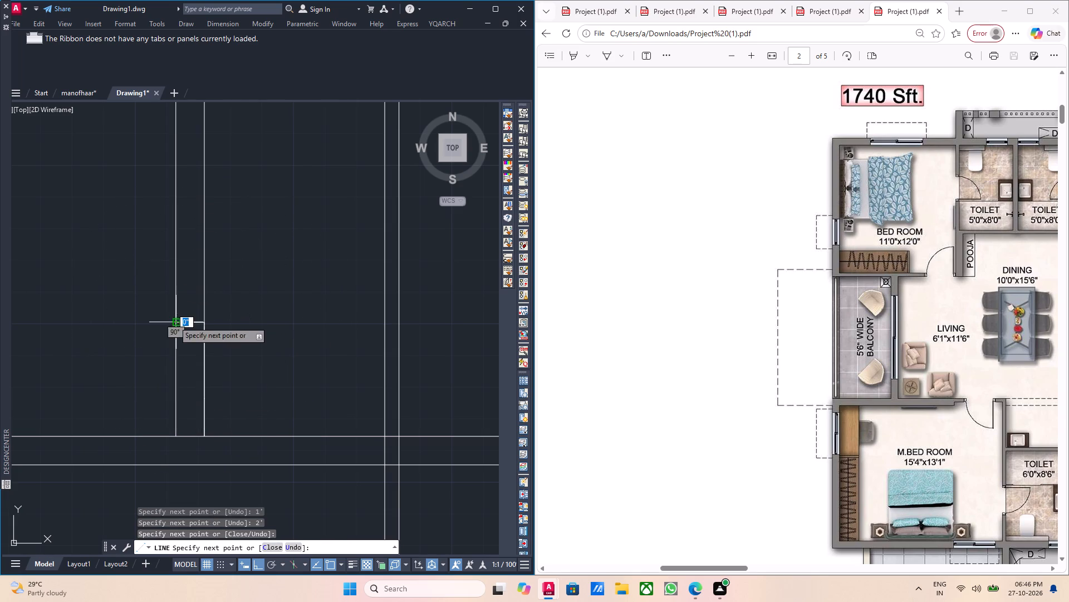
scroll(193, 268, down, 1)
key(Escape)
Mirror the 9" jamb line about the balcony east wall's midpoint to the north side, keeping the original.
scroll(194, 270, down, 1)
middle_drag(222, 238, 222, 342)
scroll(190, 381, up, 2)
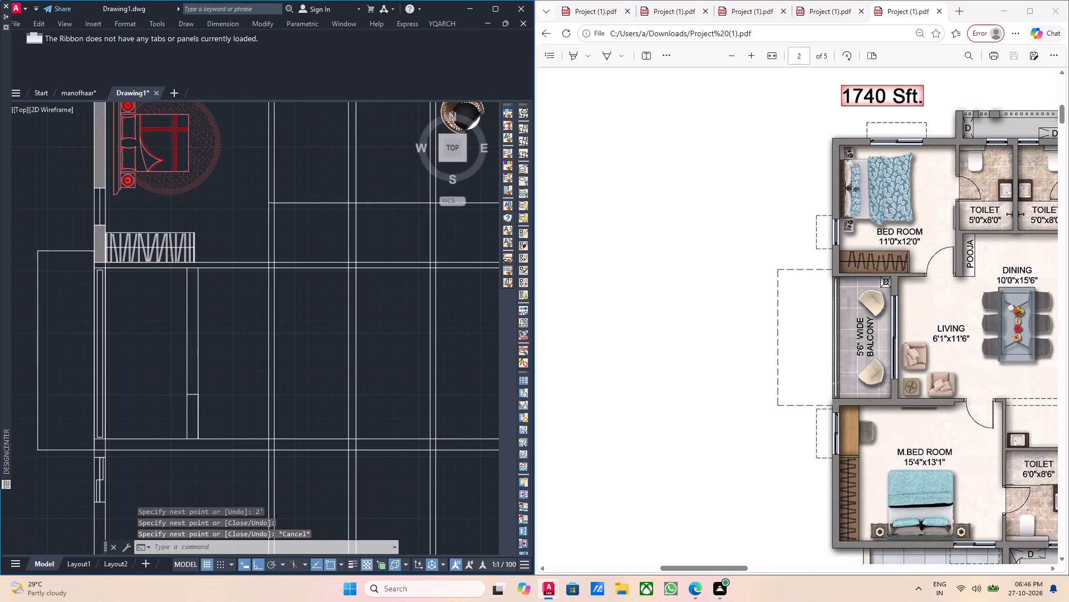
drag(200, 427, 193, 418)
click(186, 399)
middle_drag(254, 422, 241, 420)
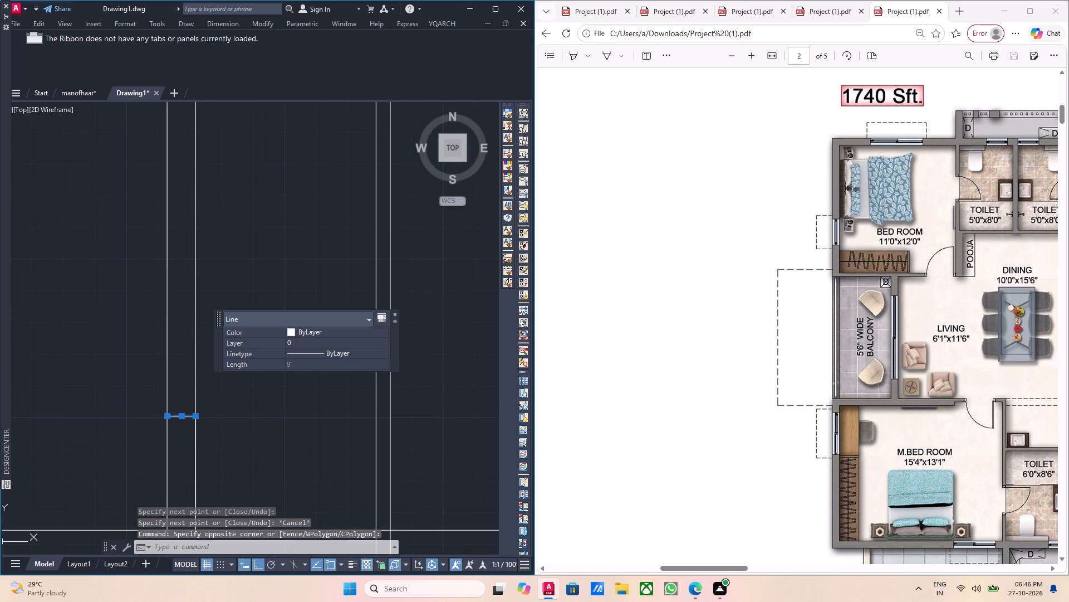
text(mi)
key(Return)
scroll(138, 297, down, 2)
middle_drag(146, 298, 156, 329)
scroll(175, 250, up, 3)
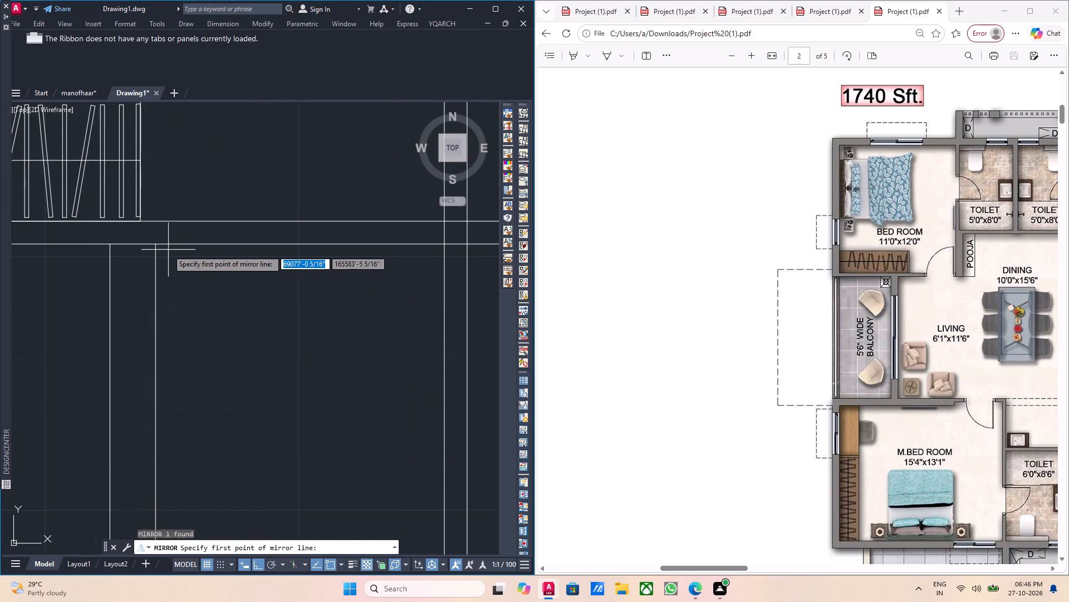
scroll(150, 348, down, 1)
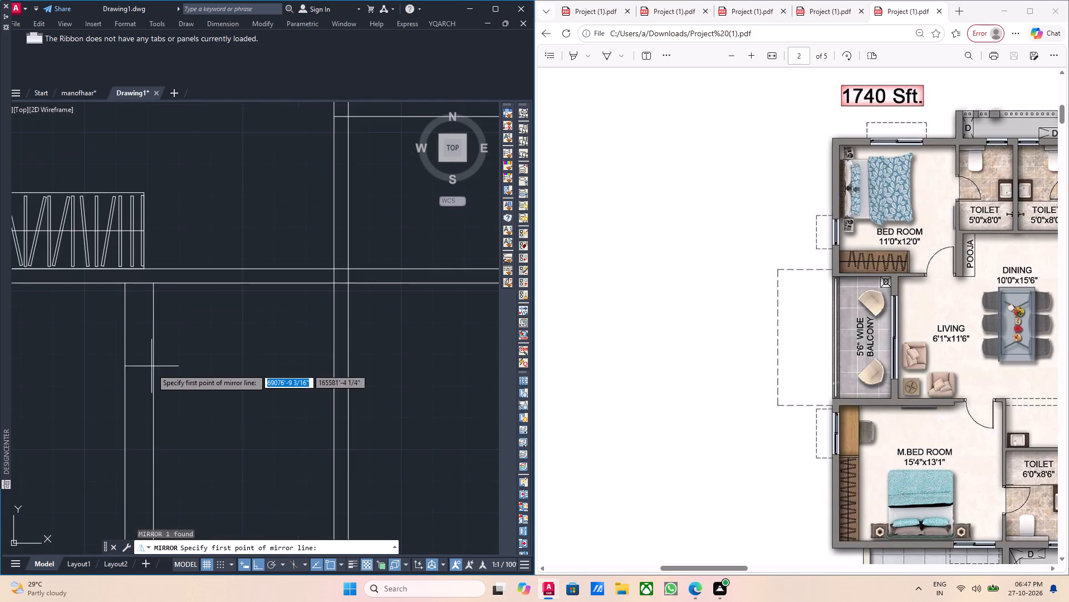
middle_drag(141, 459, 121, 328)
click(135, 371)
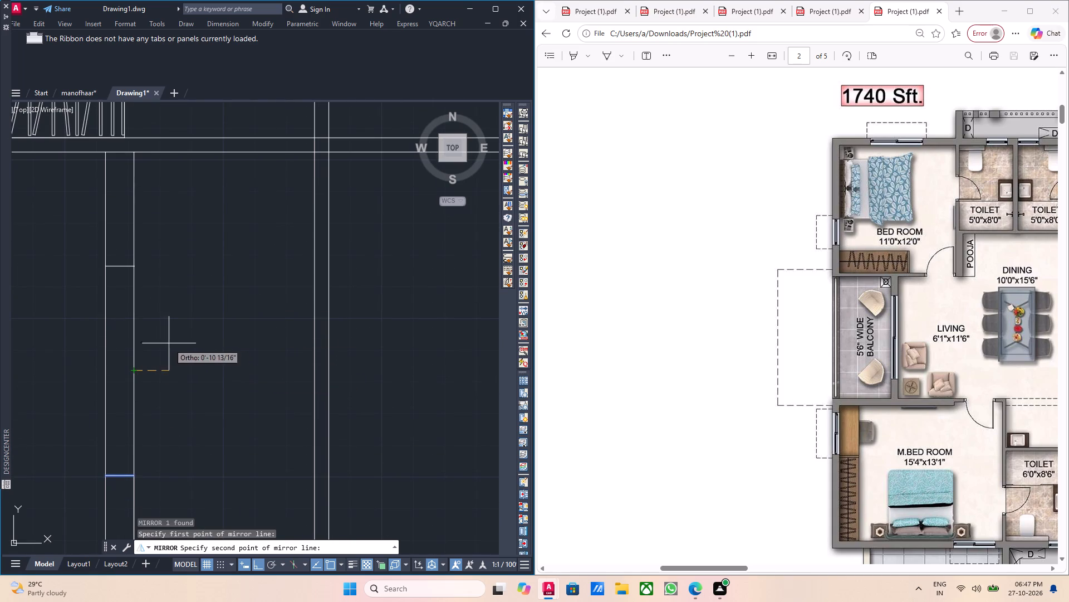
click(169, 343)
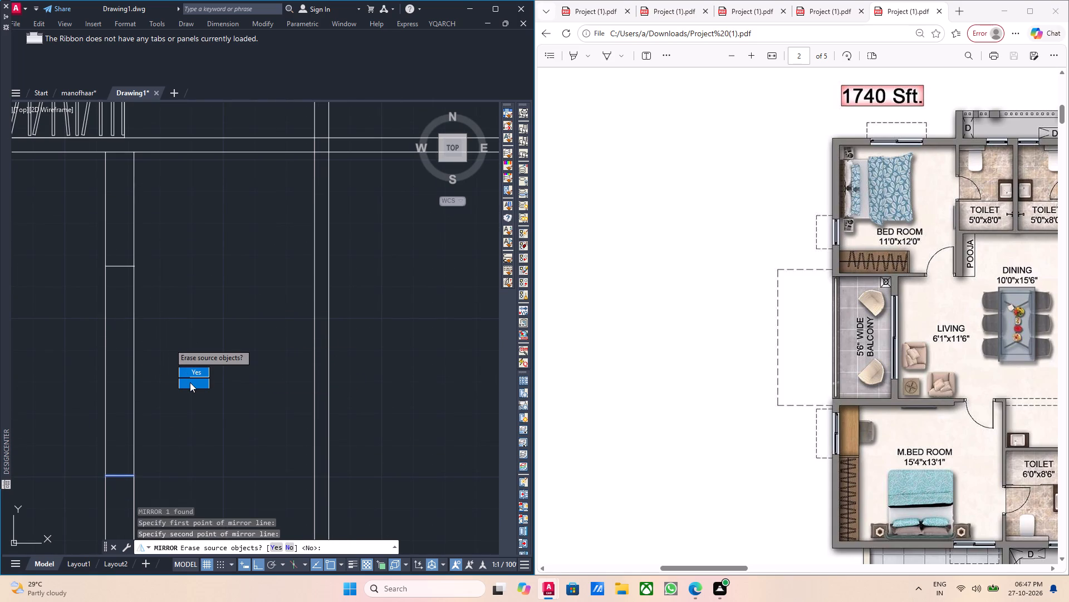
drag(190, 382, 169, 343)
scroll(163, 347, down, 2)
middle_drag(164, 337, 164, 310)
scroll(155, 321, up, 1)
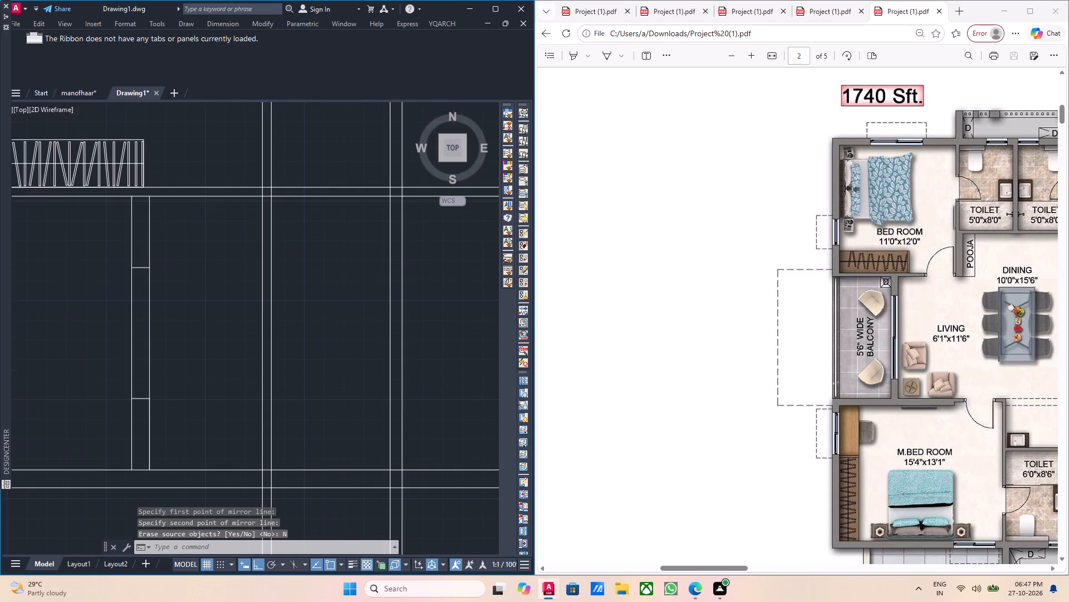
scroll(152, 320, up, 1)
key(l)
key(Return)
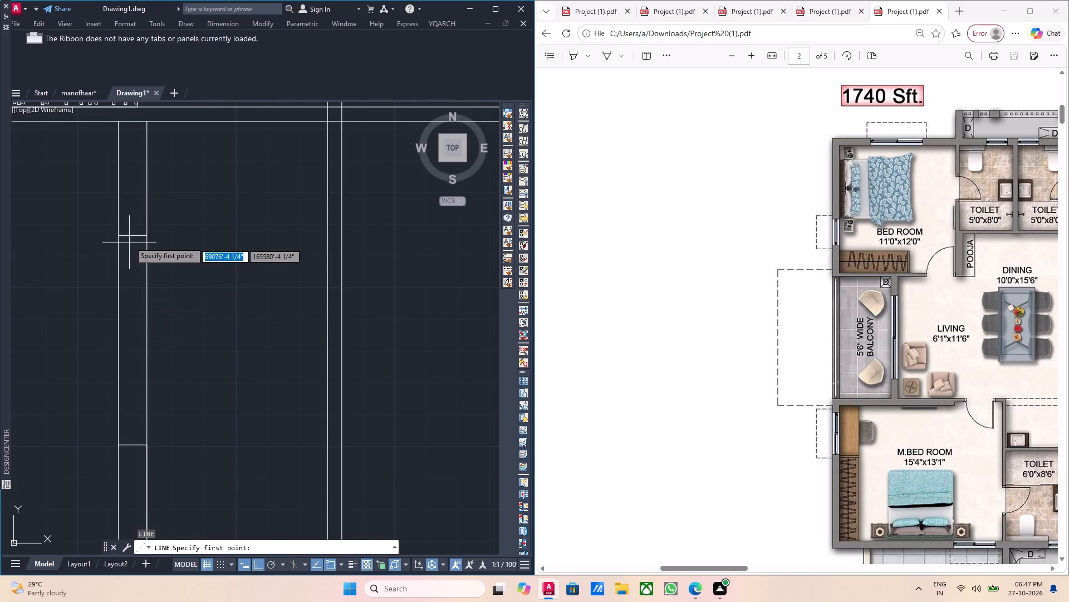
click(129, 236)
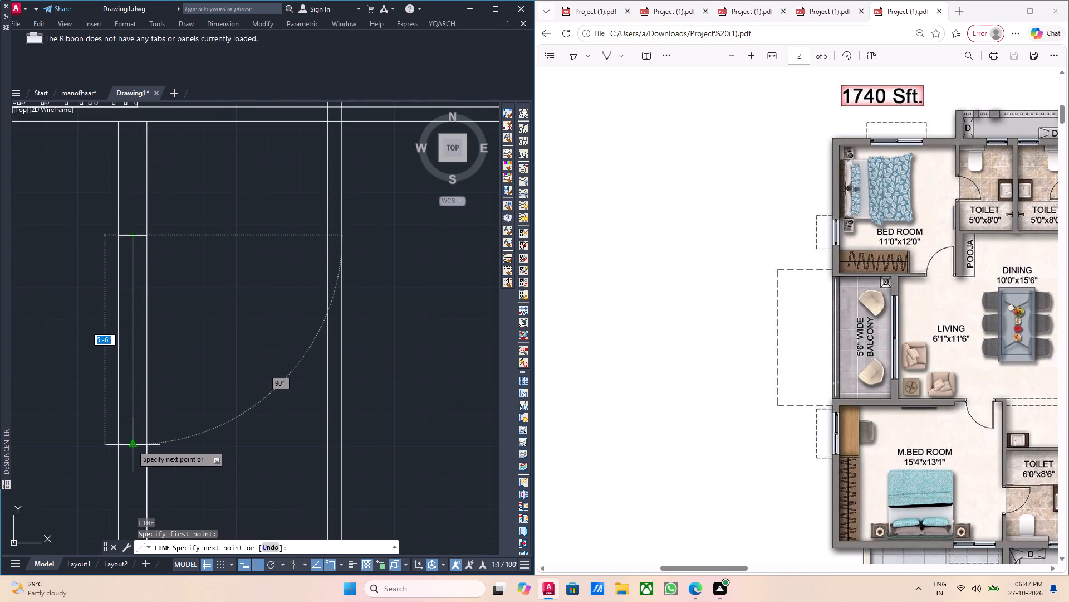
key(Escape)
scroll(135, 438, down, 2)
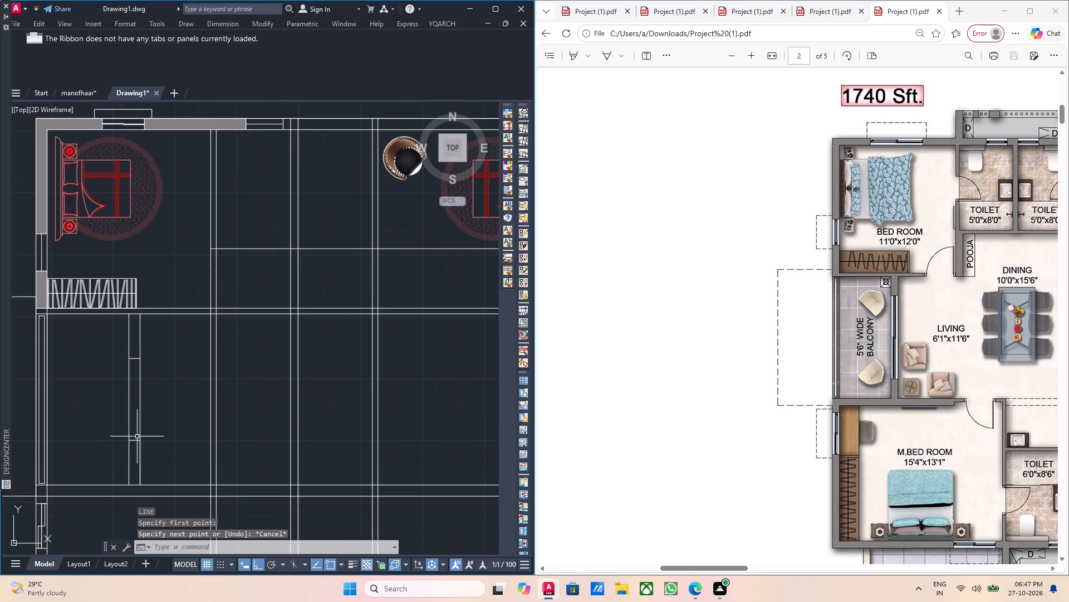
Draw a 5'-6" centre line between the midpoints of the two jamb lines in the balcony's east wall.
middle_drag(132, 424, 166, 411)
scroll(165, 357, up, 3)
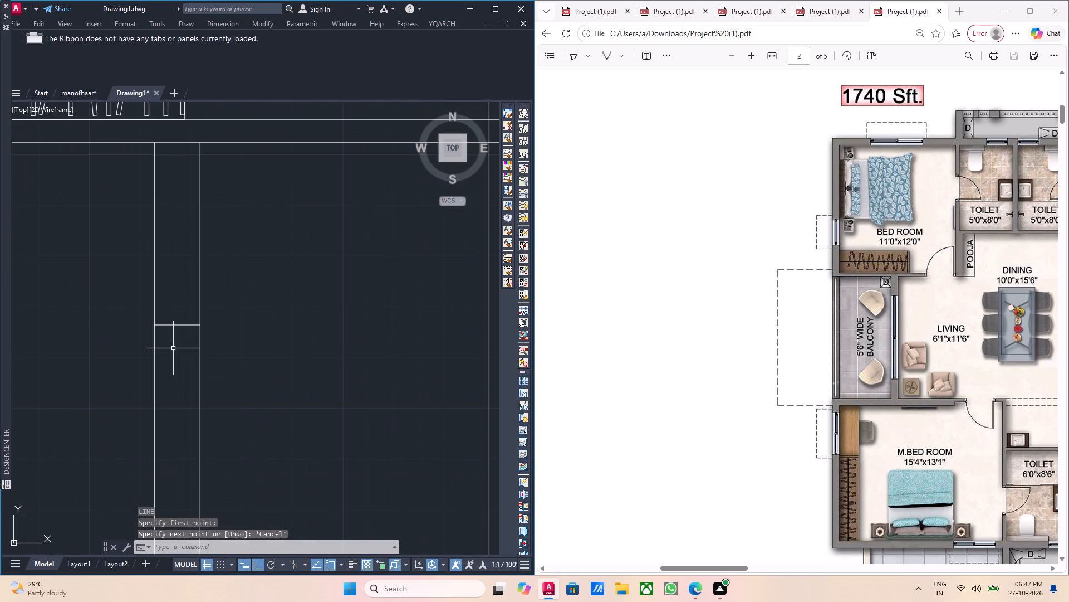
key(l)
key(Return)
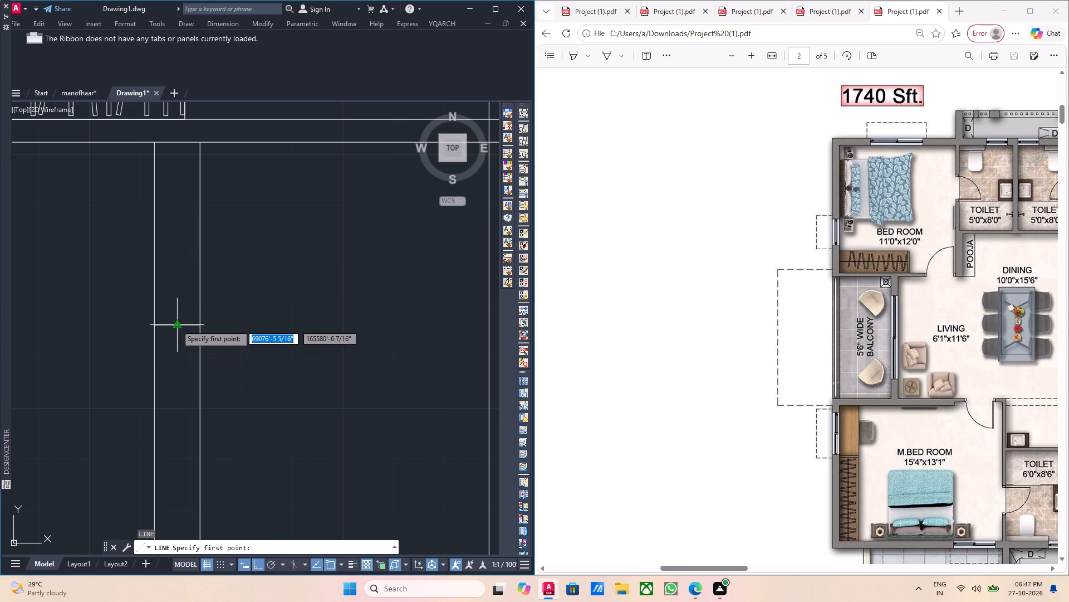
click(176, 325)
middle_drag(179, 426, 163, 293)
middle_drag(158, 488, 159, 391)
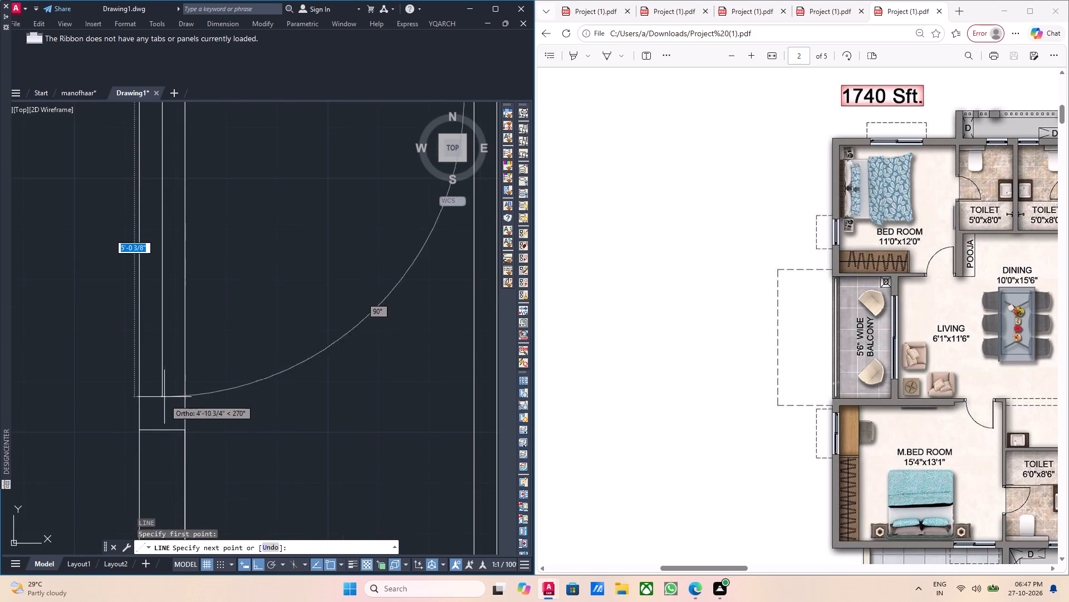
click(162, 429)
key(Escape)
Draw a 4 1/2" line from the midpoint of the opening's centre line east to the wall's outer face.
scroll(192, 285, down, 3)
middle_drag(191, 284, 225, 360)
scroll(212, 307, up, 4)
middle_drag(218, 366, 195, 336)
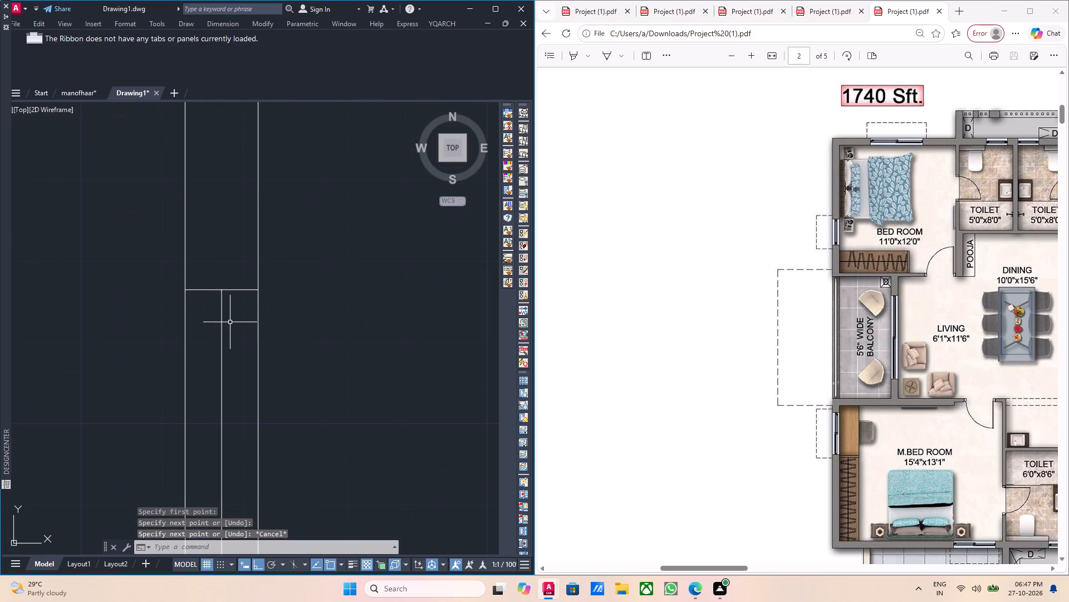
middle_drag(216, 389, 167, 269)
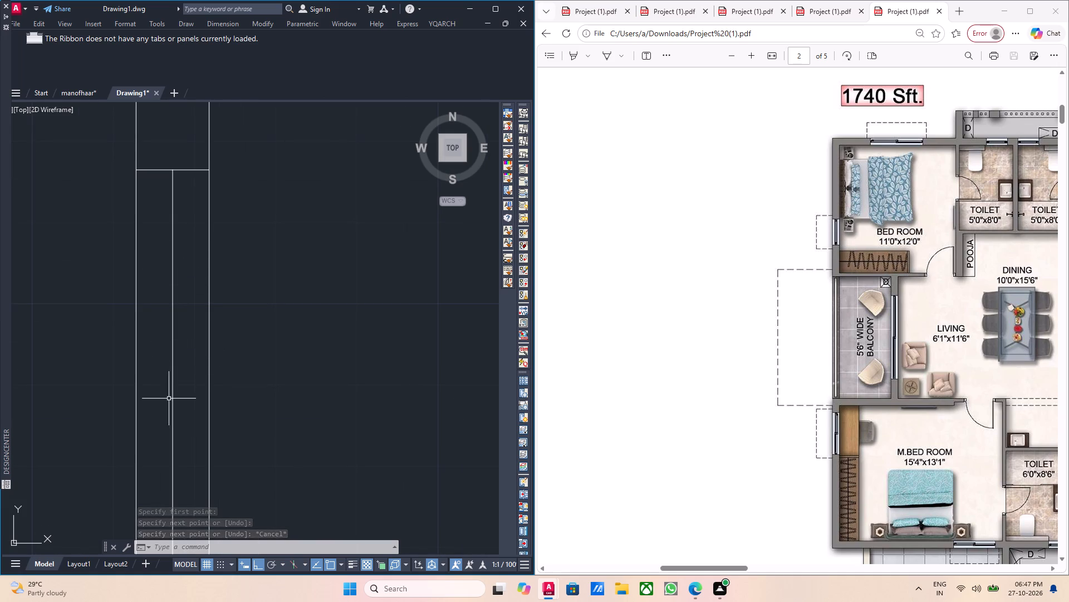
key(l)
key(Return)
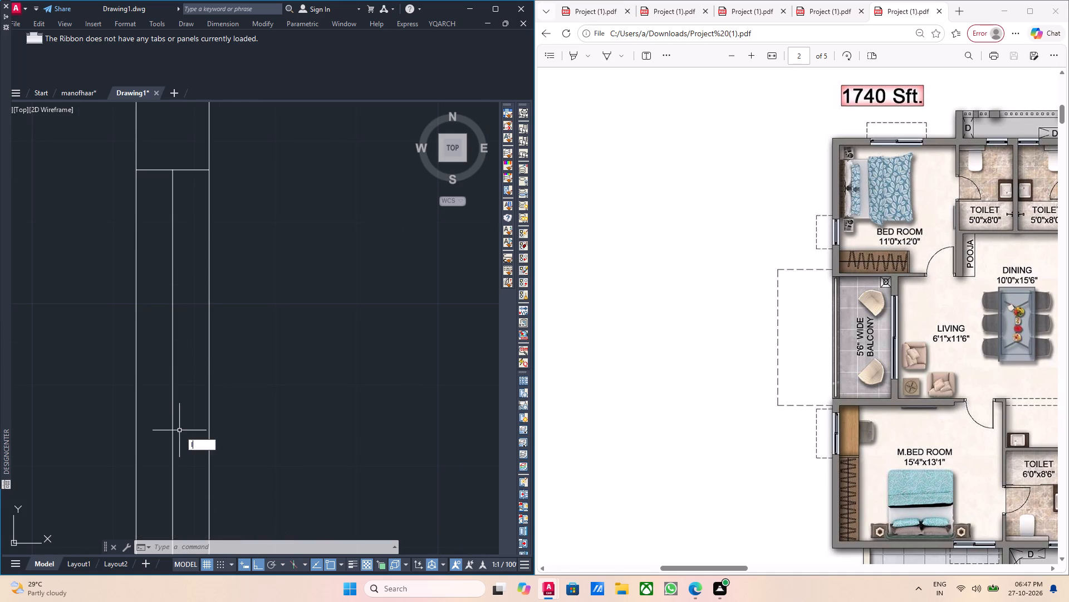
scroll(173, 440, down, 2)
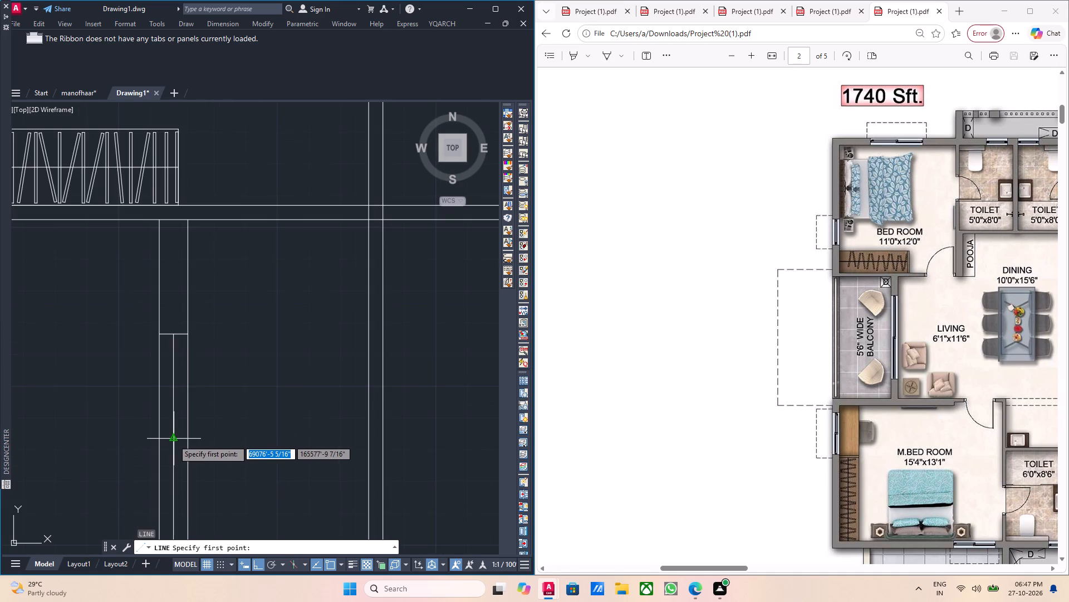
click(172, 442)
scroll(190, 441, up, 2)
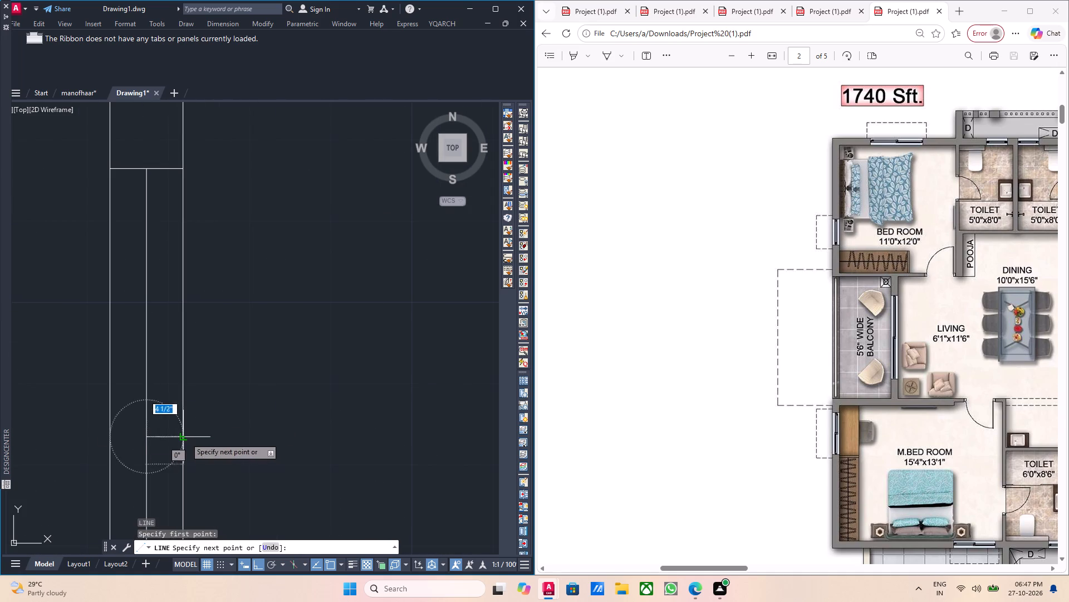
click(184, 436)
key(Escape)
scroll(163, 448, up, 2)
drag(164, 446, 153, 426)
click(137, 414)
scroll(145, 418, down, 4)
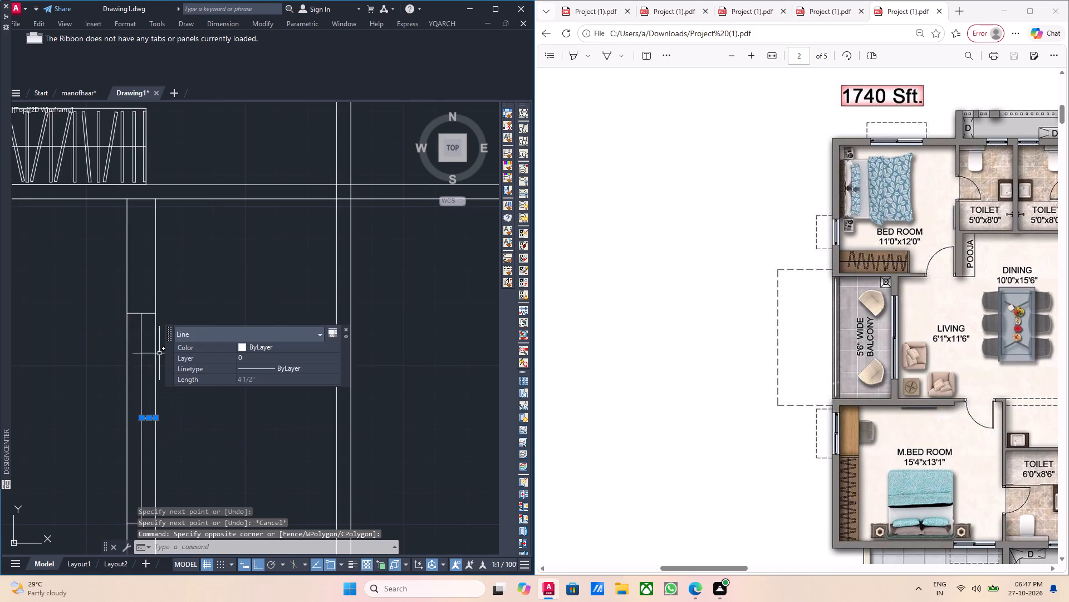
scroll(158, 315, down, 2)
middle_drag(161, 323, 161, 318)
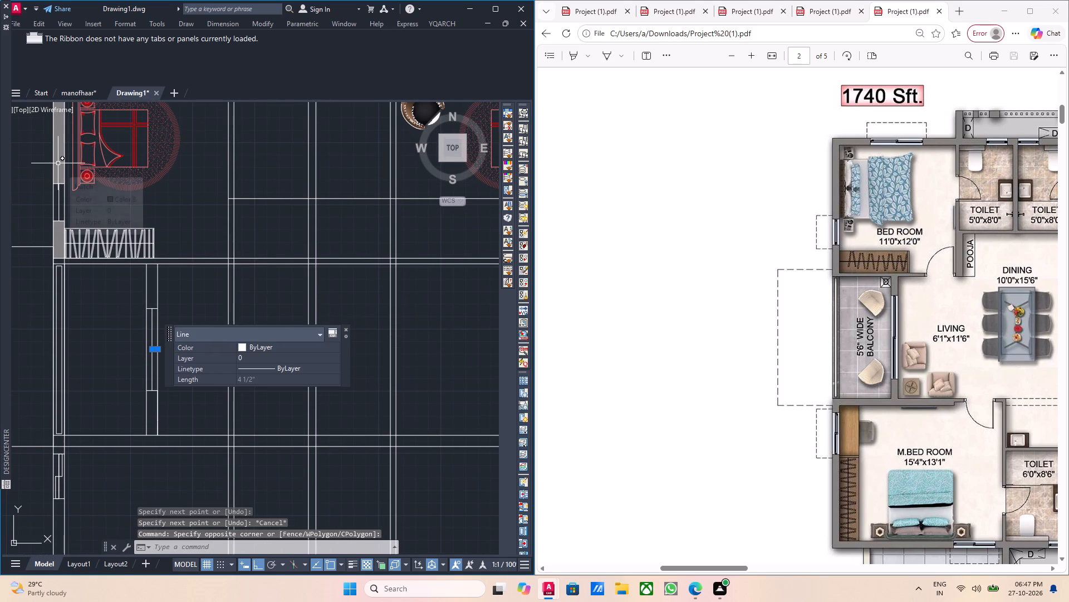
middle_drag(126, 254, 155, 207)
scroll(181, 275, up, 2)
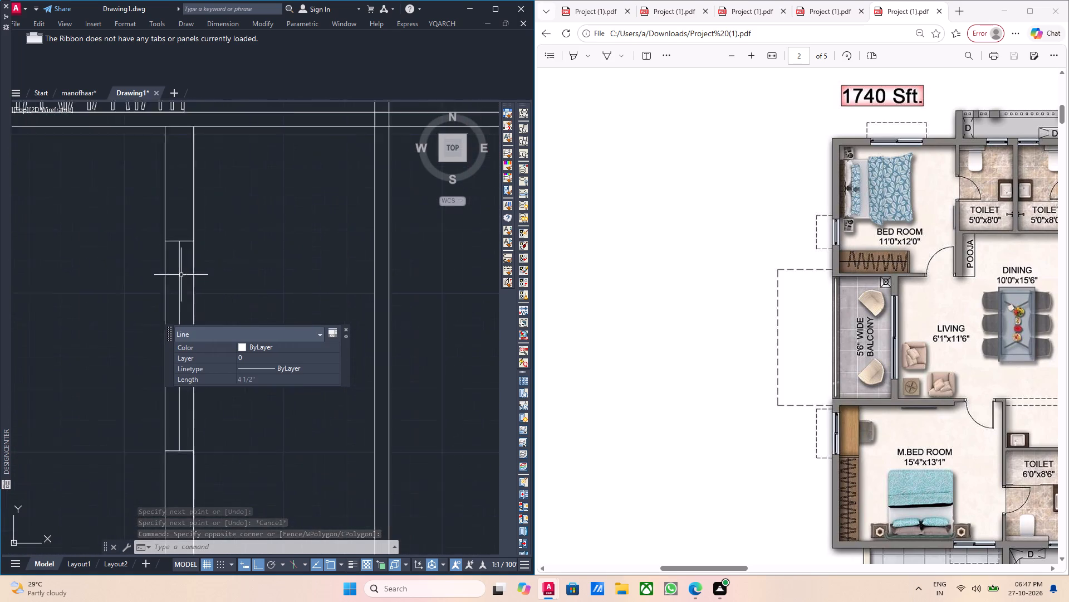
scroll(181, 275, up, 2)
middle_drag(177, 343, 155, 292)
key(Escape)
Stretch the short 4 1/2" line's west end to the wall's west face so it spans the full wall thickness.
middle_drag(169, 293, 161, 224)
scroll(143, 351, up, 3)
drag(286, 247, 284, 236)
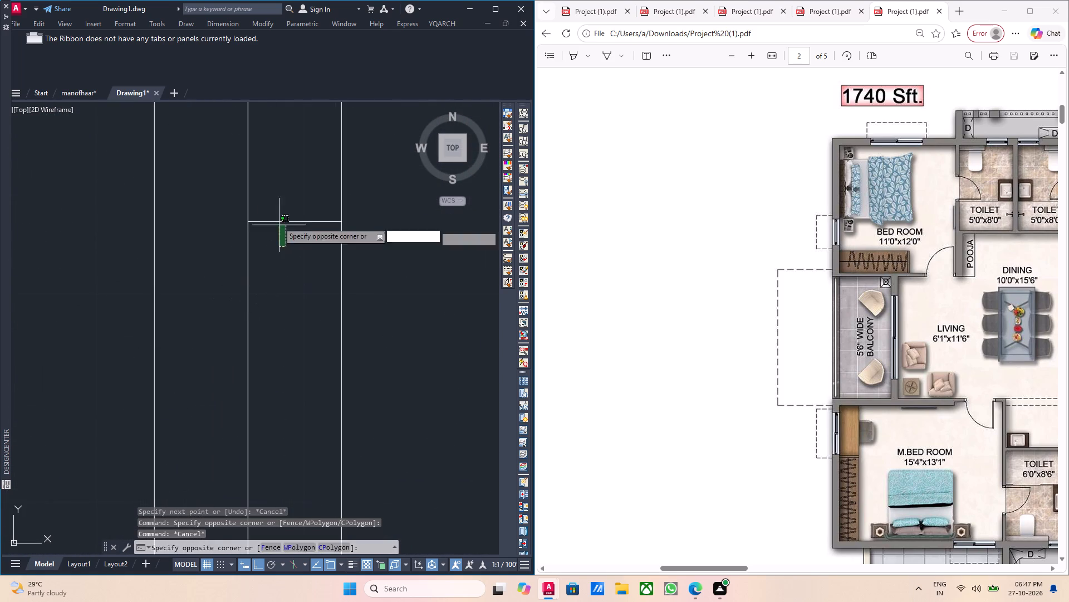
click(273, 211)
click(248, 221)
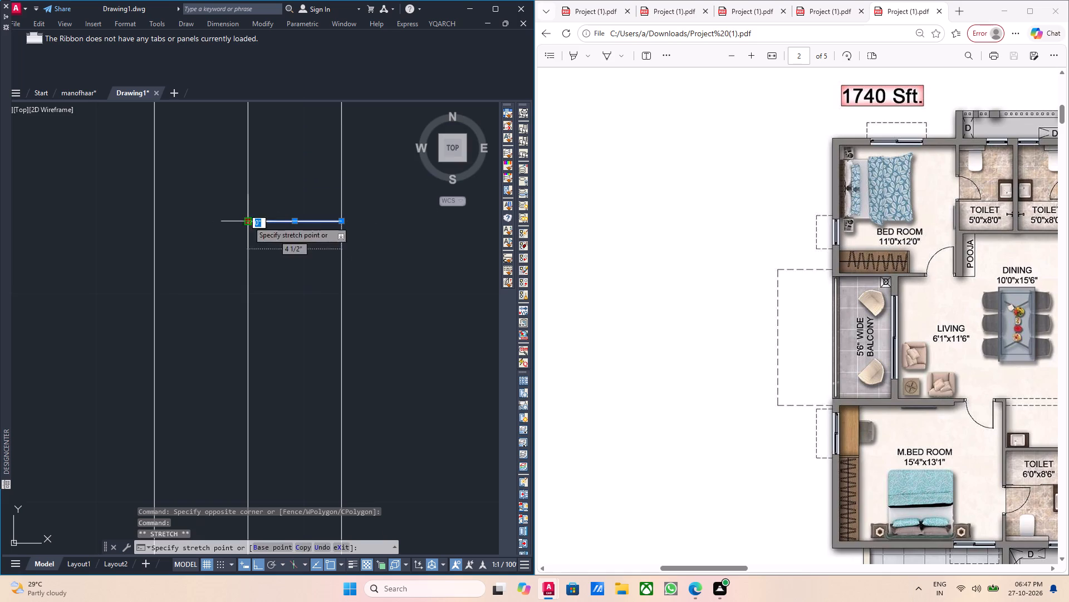
click(154, 220)
key(grave)
key(Escape)
scroll(154, 220, down, 2)
key(Escape)
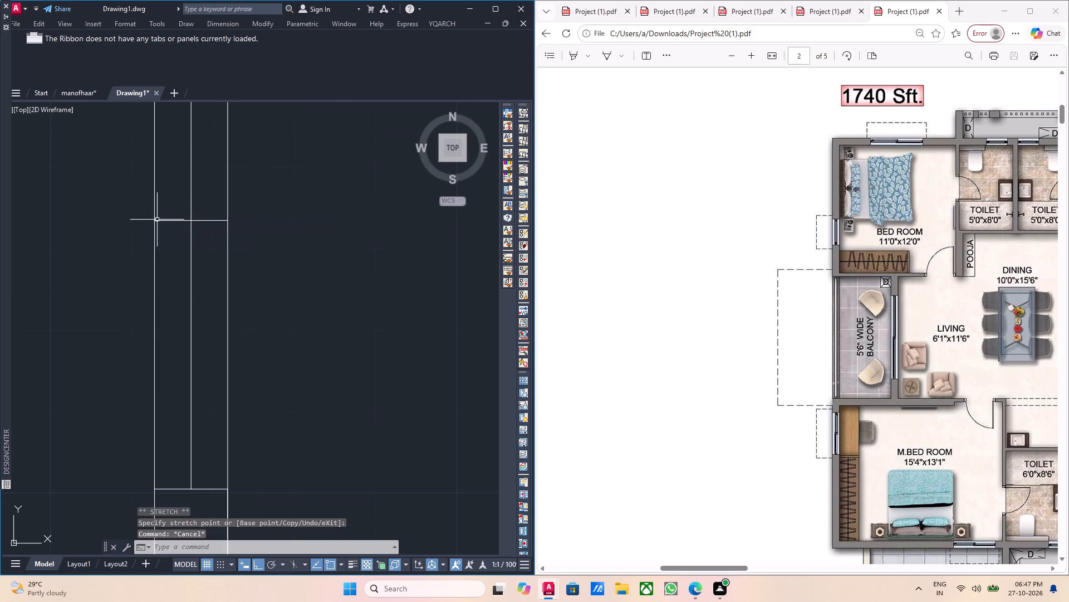
Draw a sliding-panel rectangle about 2" wide and 2'-9" long east of the centre line, from the north jamb to the opening's middle line.
middle_drag(184, 227, 148, 318)
scroll(172, 259, up, 1)
middle_drag(172, 259, 172, 304)
scroll(172, 304, down, 1)
scroll(169, 260, up, 1)
middle_drag(169, 260, 178, 316)
scroll(178, 316, down, 3)
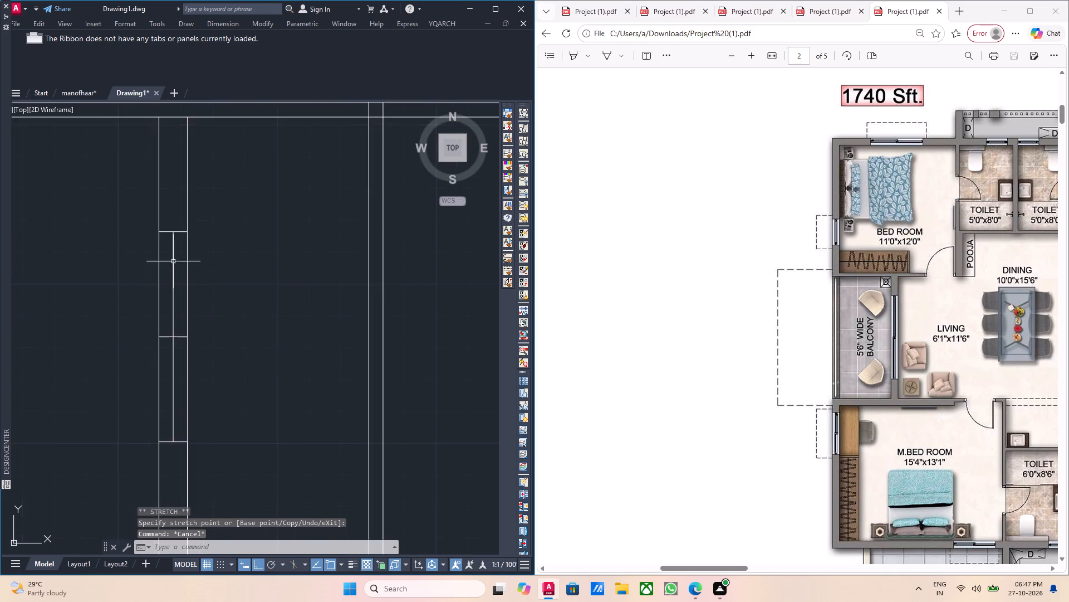
middle_drag(174, 261, 183, 294)
text(rec)
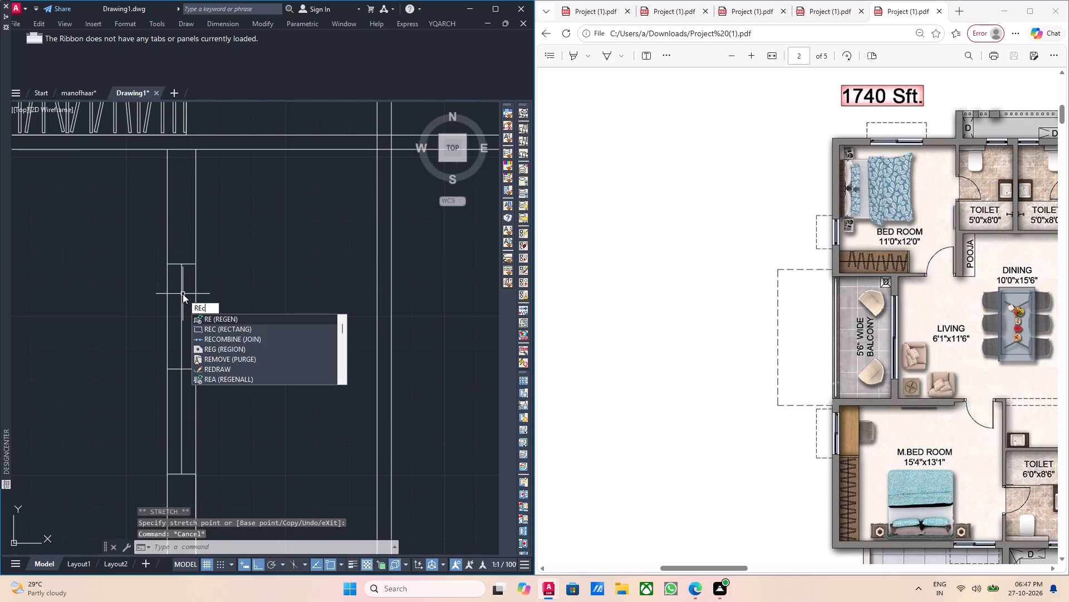
key(Return)
scroll(182, 279, up, 3)
click(174, 216)
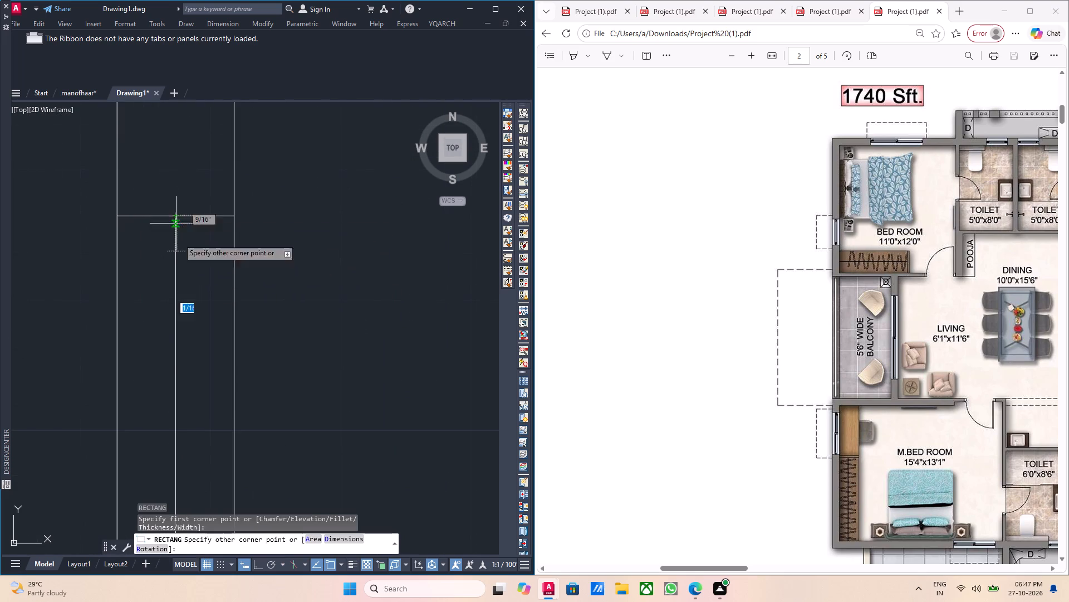
middle_drag(180, 398, 145, 272)
middle_drag(169, 474, 146, 356)
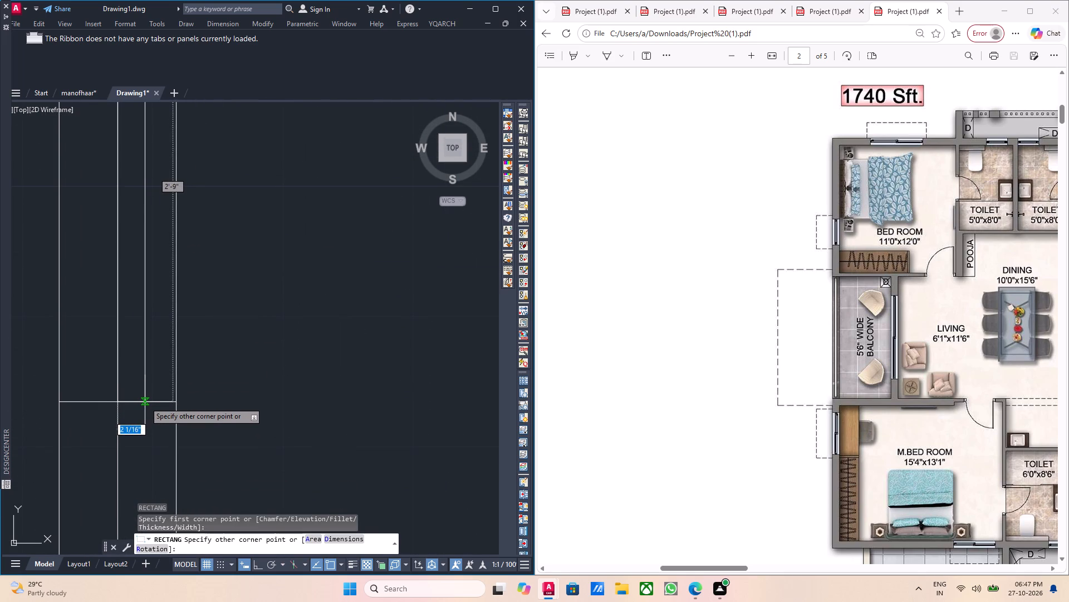
click(143, 402)
key(Escape)
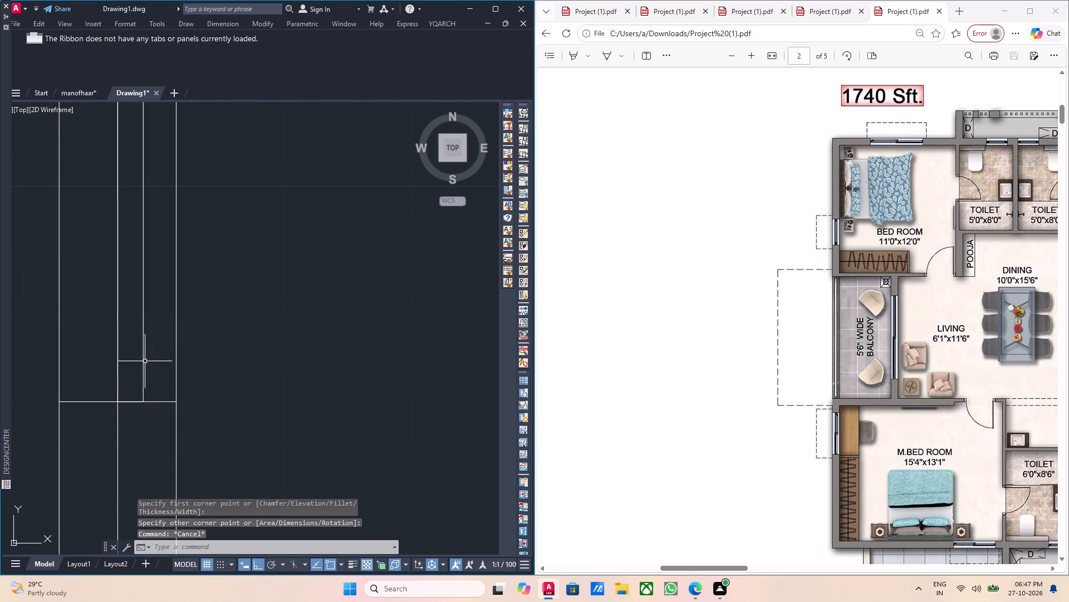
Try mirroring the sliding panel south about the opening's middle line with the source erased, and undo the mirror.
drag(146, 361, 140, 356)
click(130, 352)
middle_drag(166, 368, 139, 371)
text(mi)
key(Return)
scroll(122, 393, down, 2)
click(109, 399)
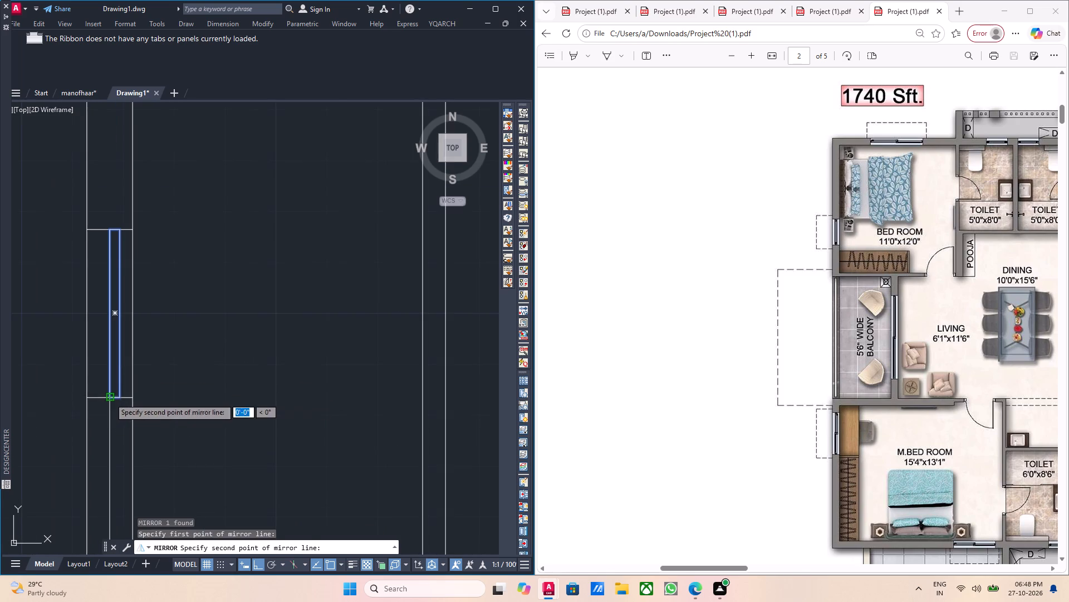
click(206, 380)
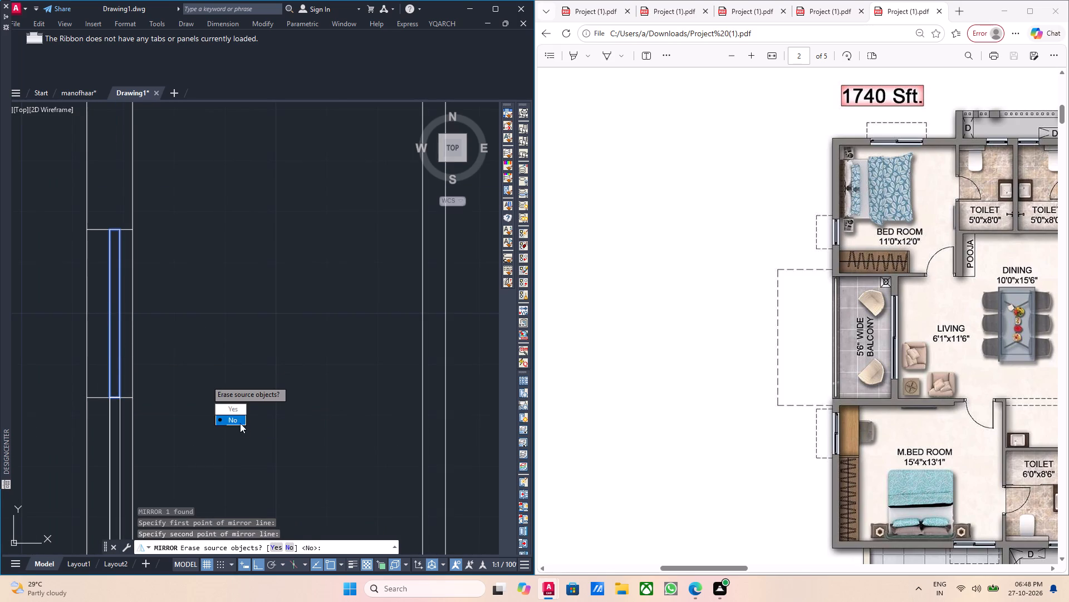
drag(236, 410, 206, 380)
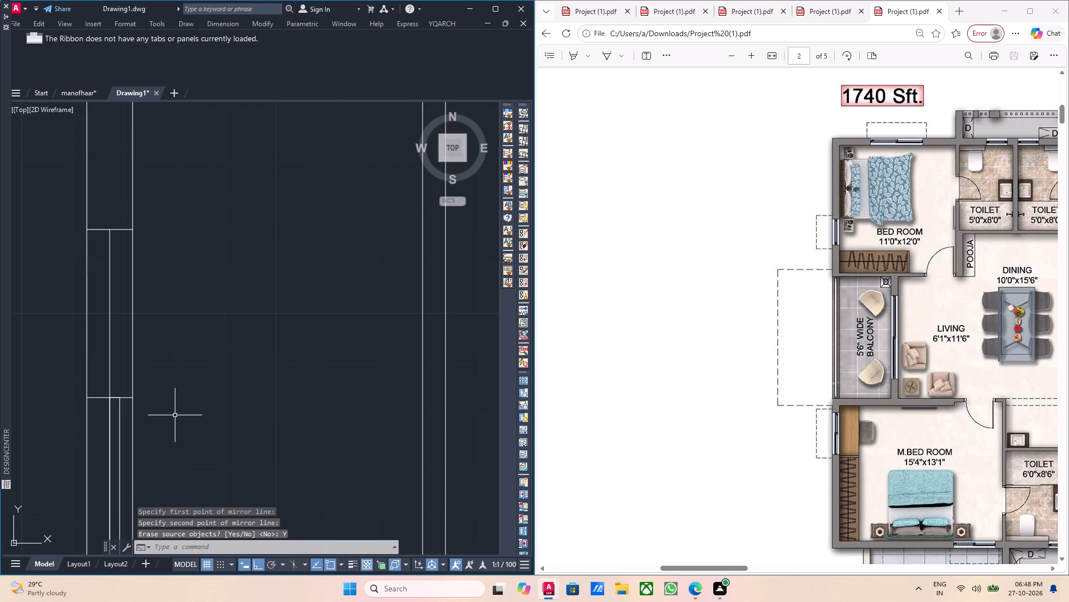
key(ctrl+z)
Mirror the sliding-panel rectangle south about the opening's middle line, keeping the source panel.
drag(124, 378, 108, 373)
click(100, 369)
middle_drag(153, 367, 140, 368)
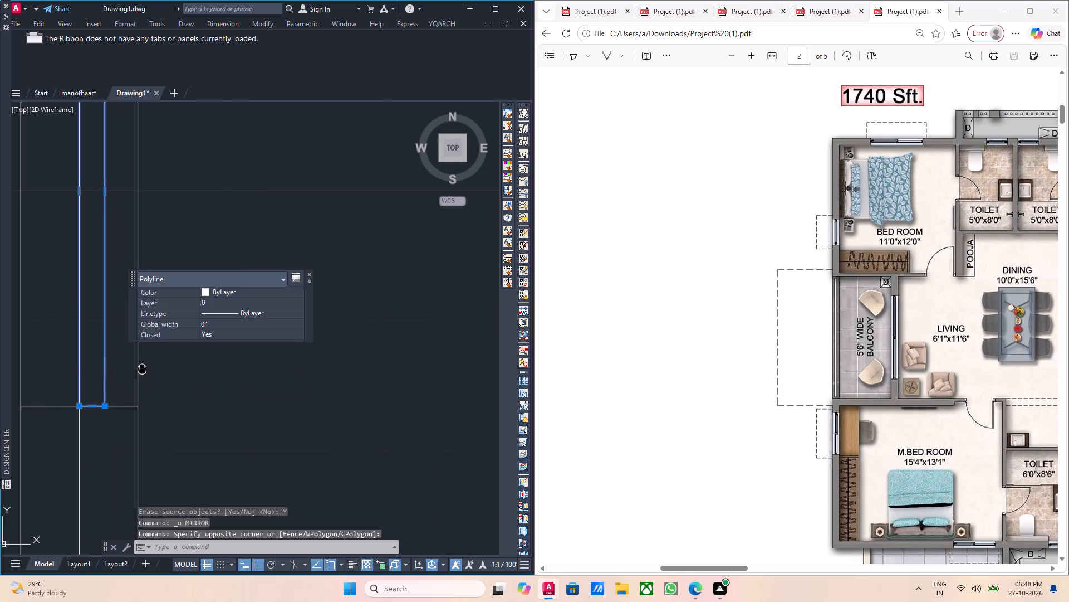
middle_drag(140, 368, 131, 363)
text(mi)
key(Return)
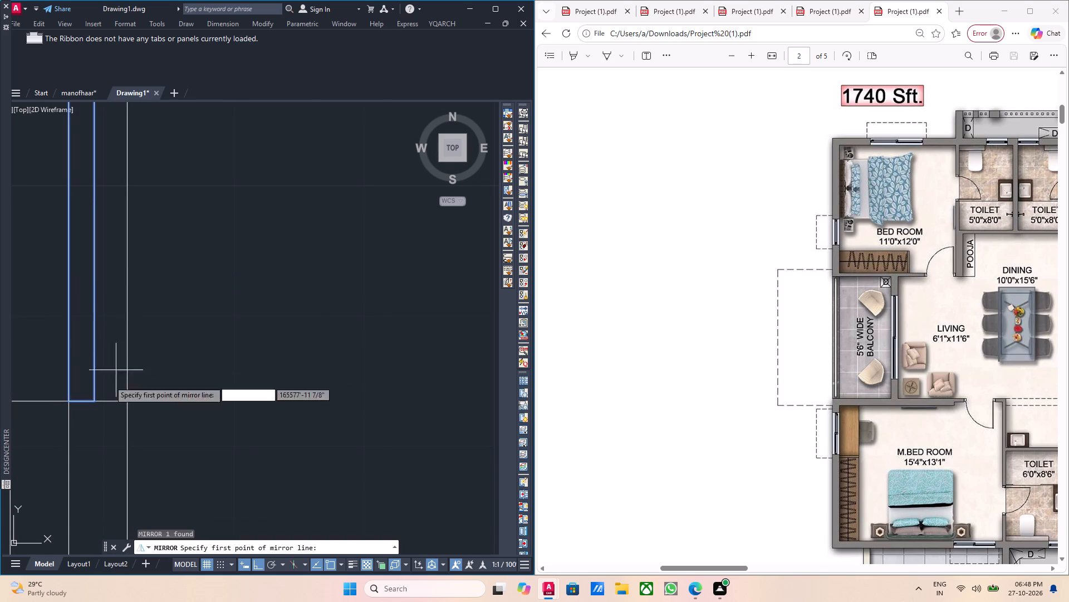
click(68, 401)
click(187, 380)
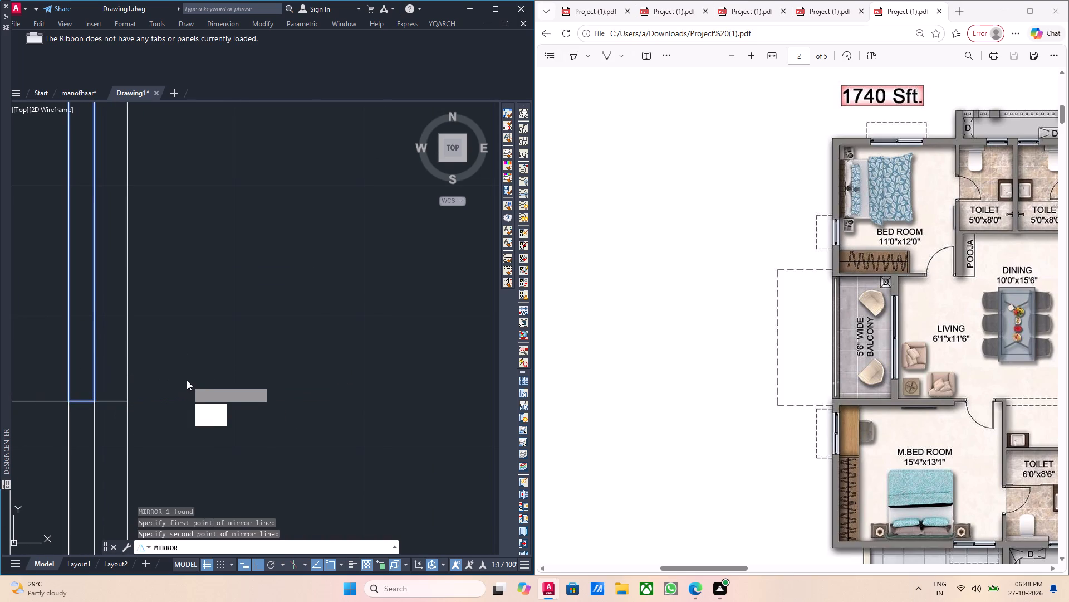
drag(207, 420, 187, 380)
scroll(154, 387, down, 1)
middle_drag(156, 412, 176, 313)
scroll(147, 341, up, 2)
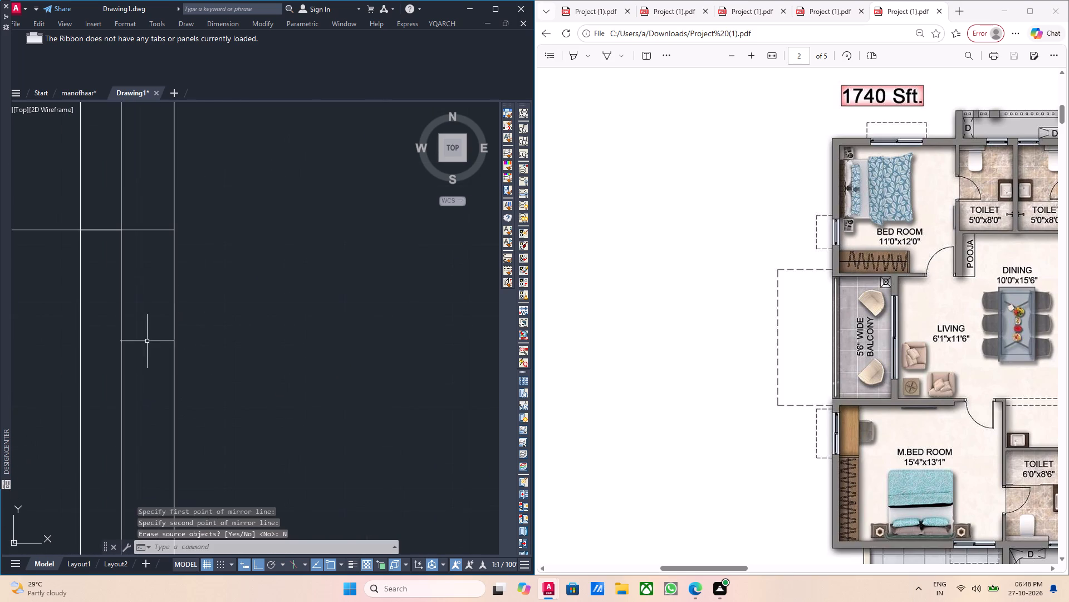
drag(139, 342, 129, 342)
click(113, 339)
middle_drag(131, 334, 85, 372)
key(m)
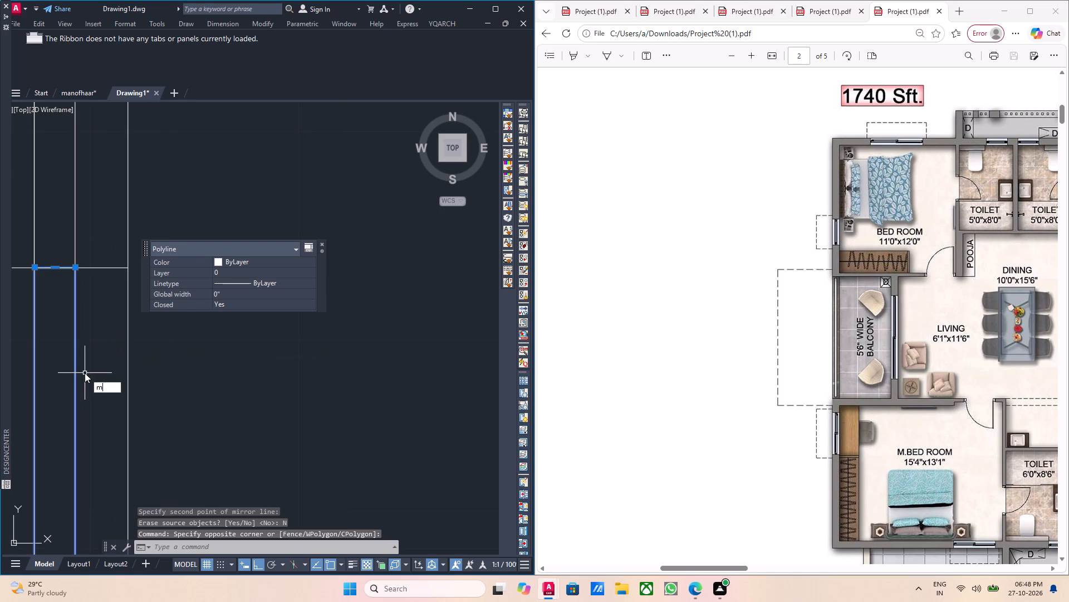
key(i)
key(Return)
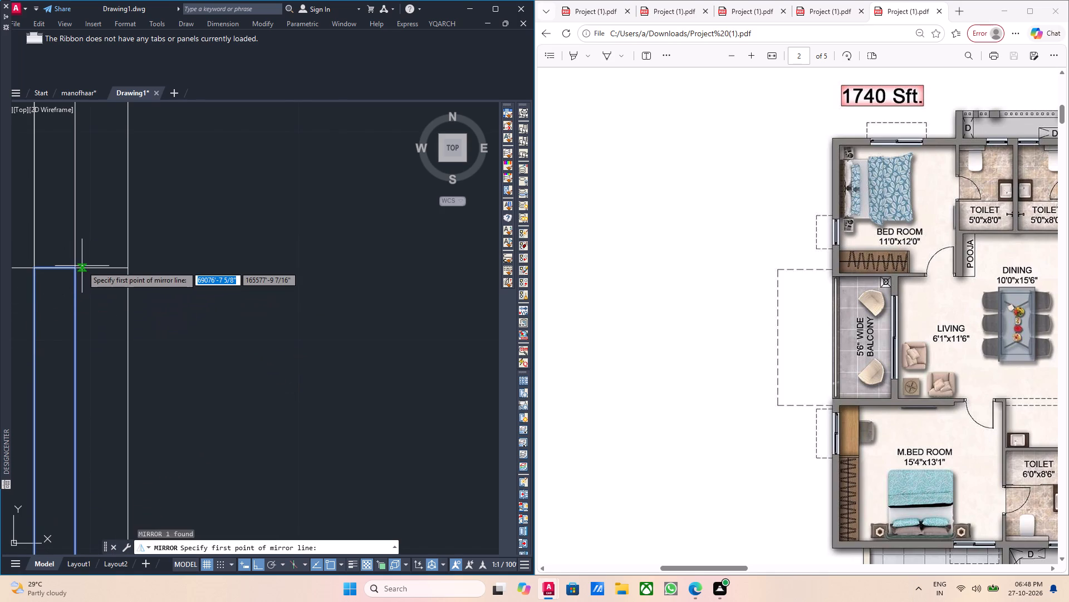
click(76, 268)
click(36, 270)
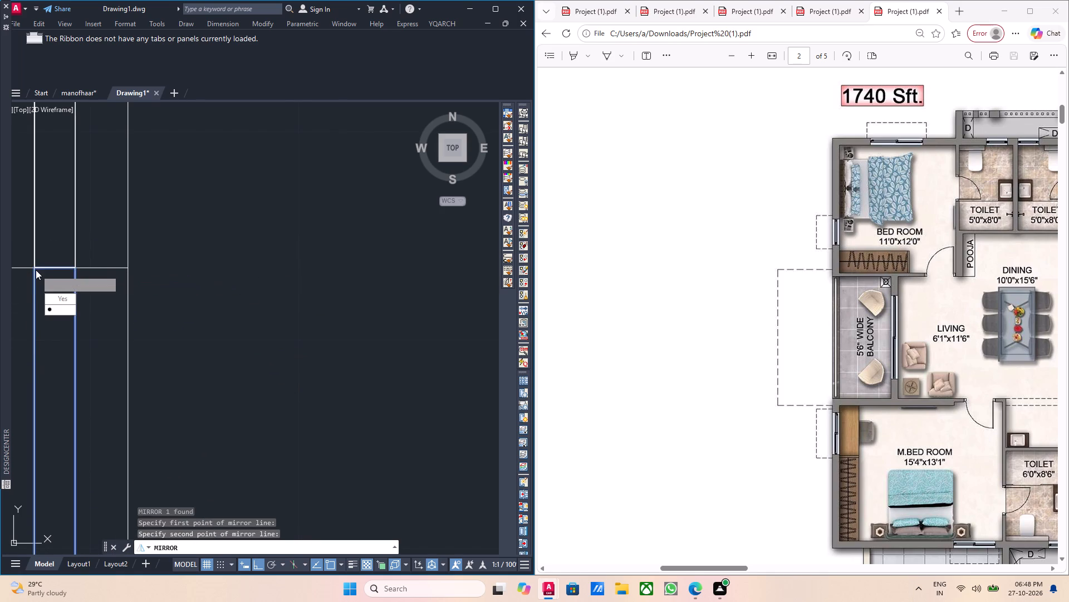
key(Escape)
Move the south sliding panel west by its own width so its east edge lies on the opening's centre line.
drag(84, 326, 68, 327)
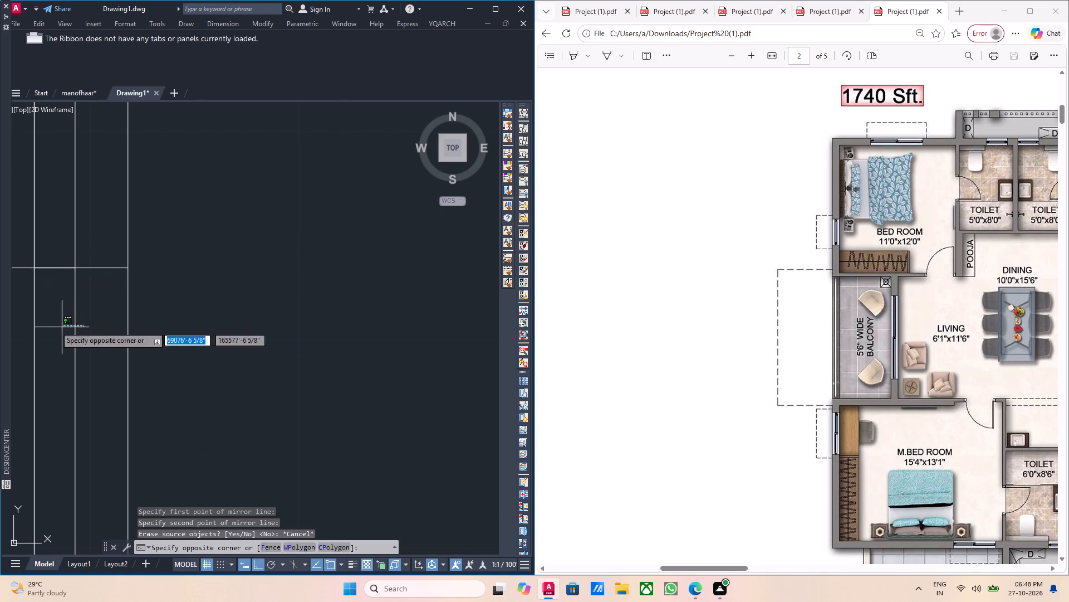
click(50, 326)
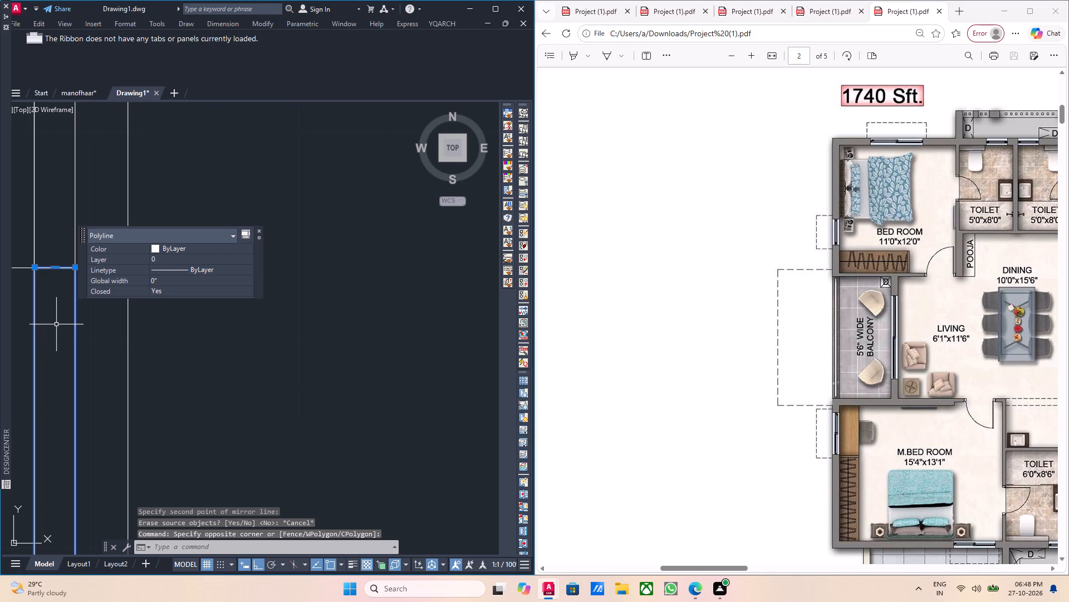
key(m)
key(Return)
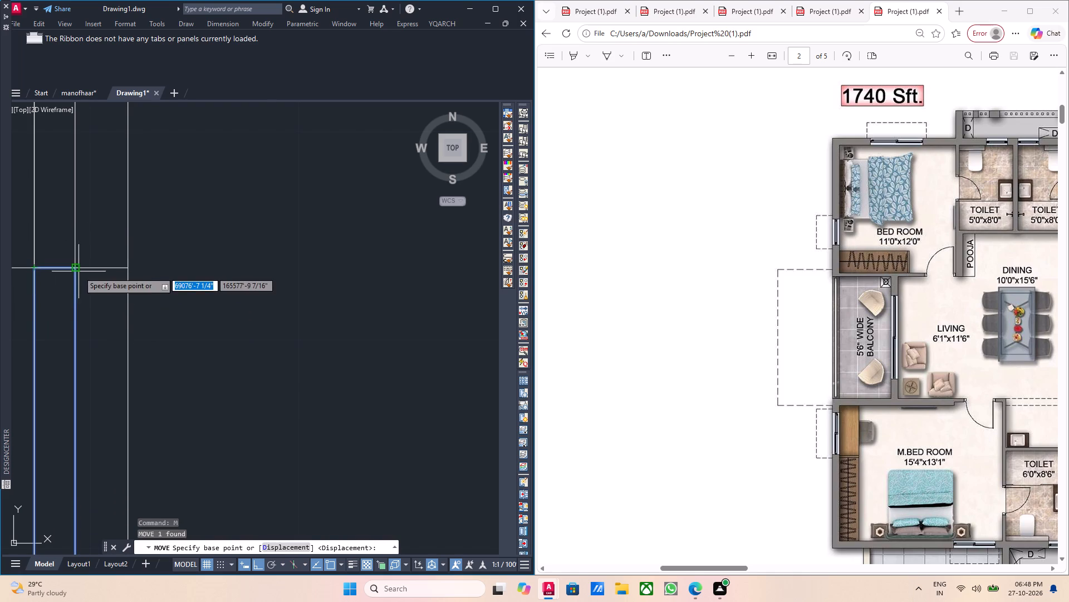
click(72, 270)
click(34, 270)
scroll(41, 274, down, 2)
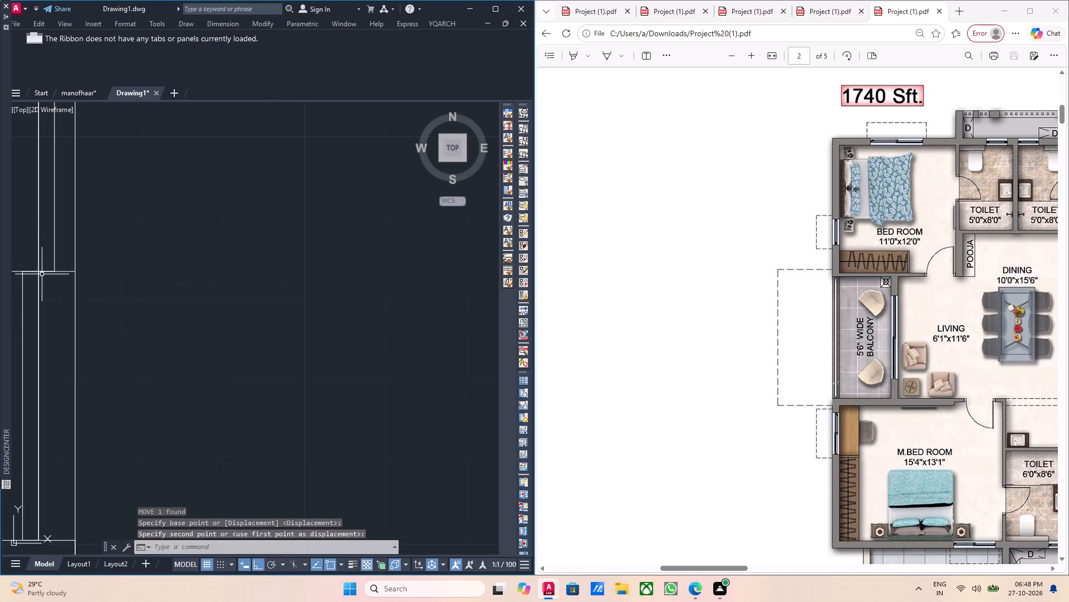
middle_drag(94, 289, 183, 289)
key(Escape)
Hatch the two wall pieces north and south of the sliding-door opening in the balcony's east wall.
scroll(183, 294, down, 2)
middle_drag(204, 345, 200, 337)
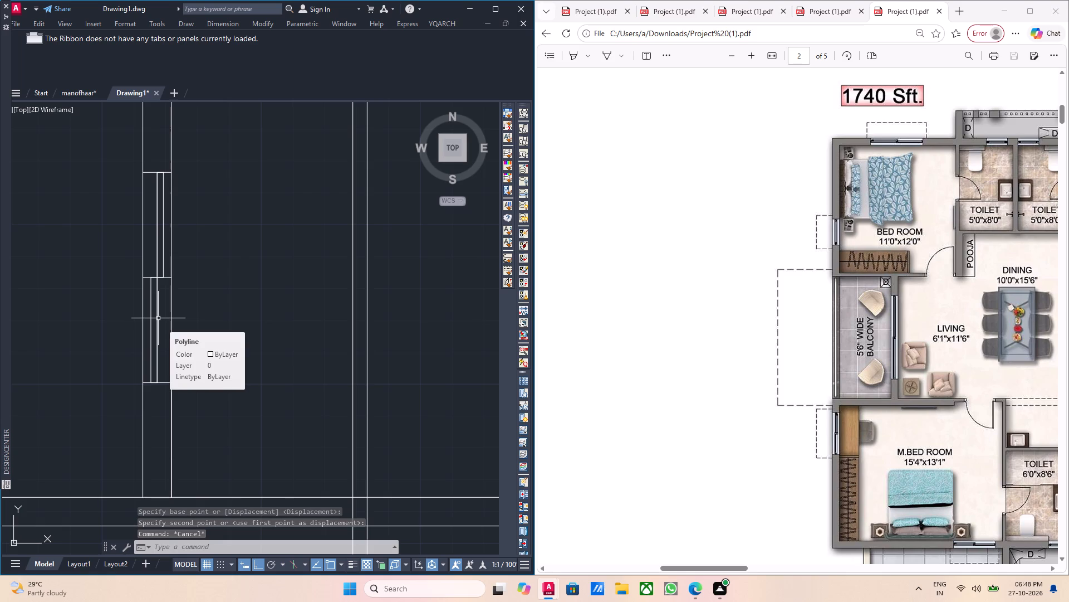
scroll(154, 310, down, 1)
middle_drag(178, 323, 176, 308)
scroll(176, 314, up, 1)
key(Escape)
middle_drag(171, 314, 134, 295)
middle_click(156, 298)
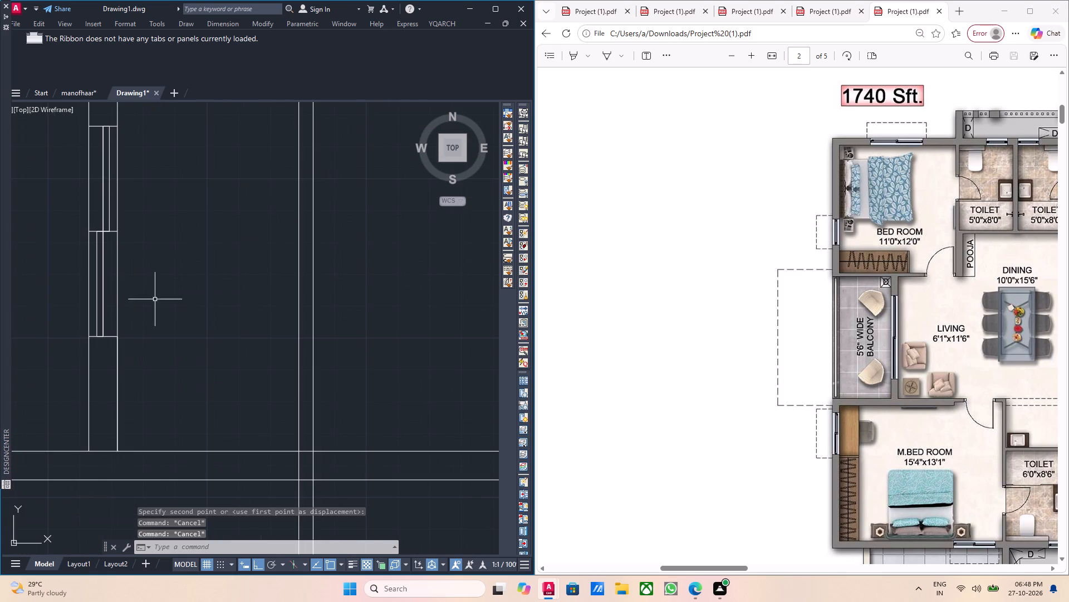
scroll(131, 304, down, 1)
middle_drag(131, 304, 192, 396)
middle_drag(184, 380, 170, 344)
middle_drag(179, 341, 155, 359)
middle_drag(154, 380, 182, 410)
middle_drag(182, 338, 190, 350)
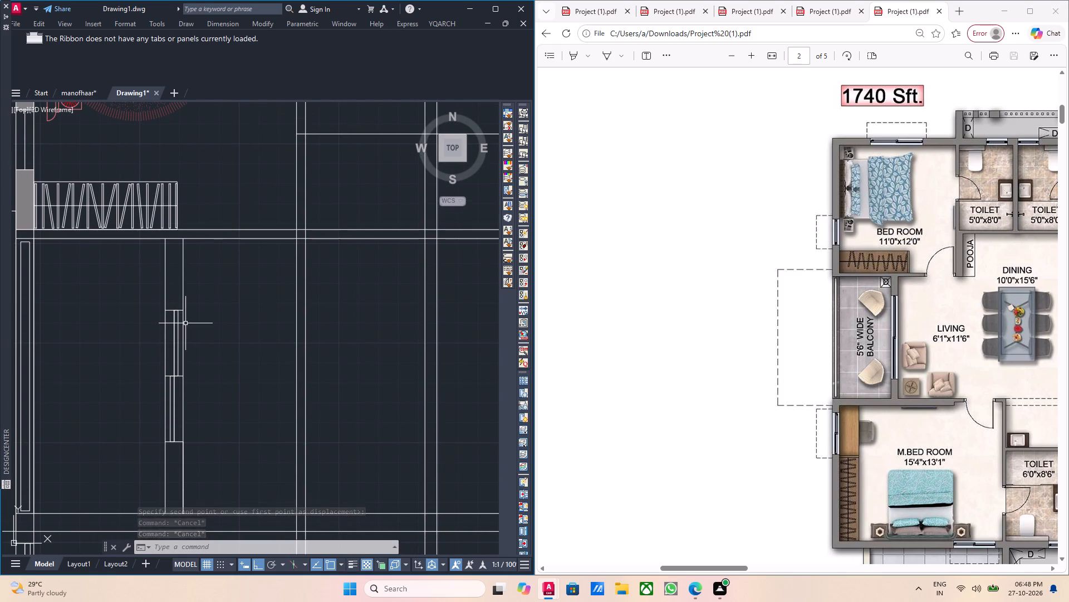
key(h)
key(Return)
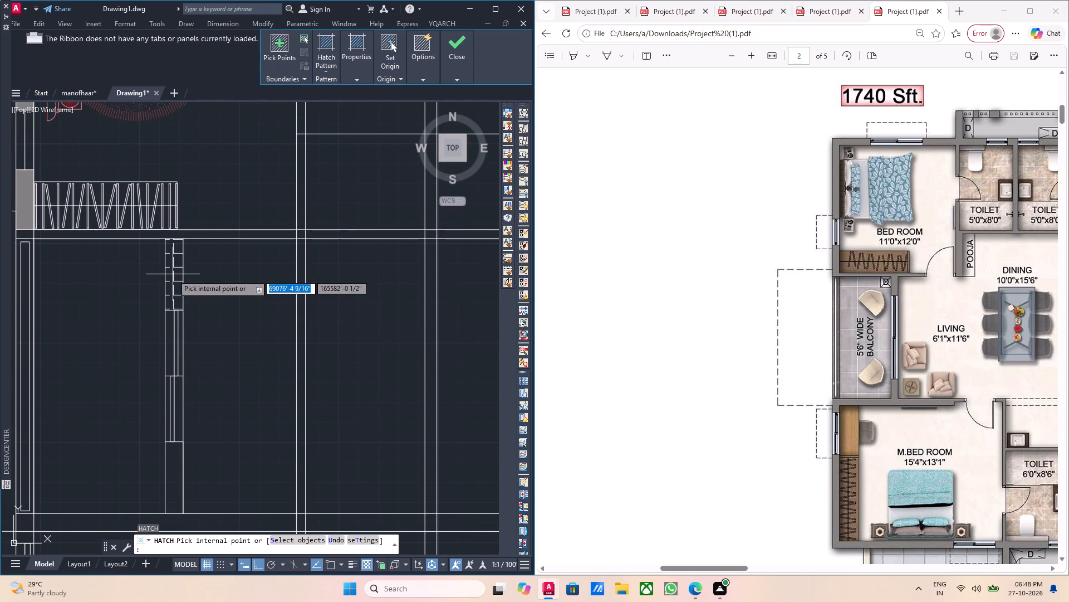
click(173, 274)
click(174, 468)
key(Escape)
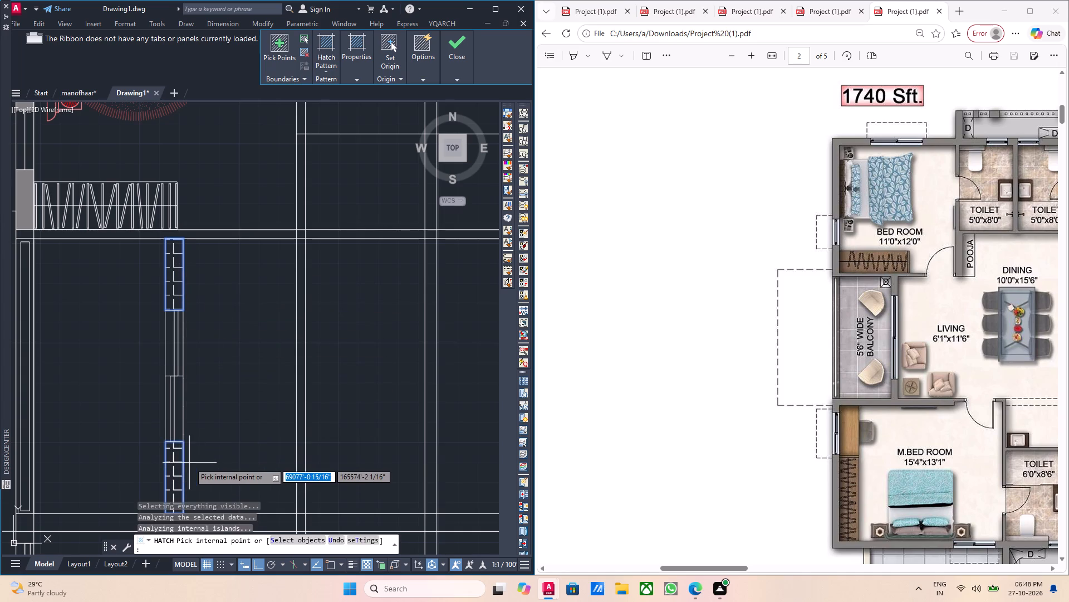
Match the new wall hatch to the solid grey hatch of the bedroom's west wall beside the wardrobe.
text(ma)
key(Return)
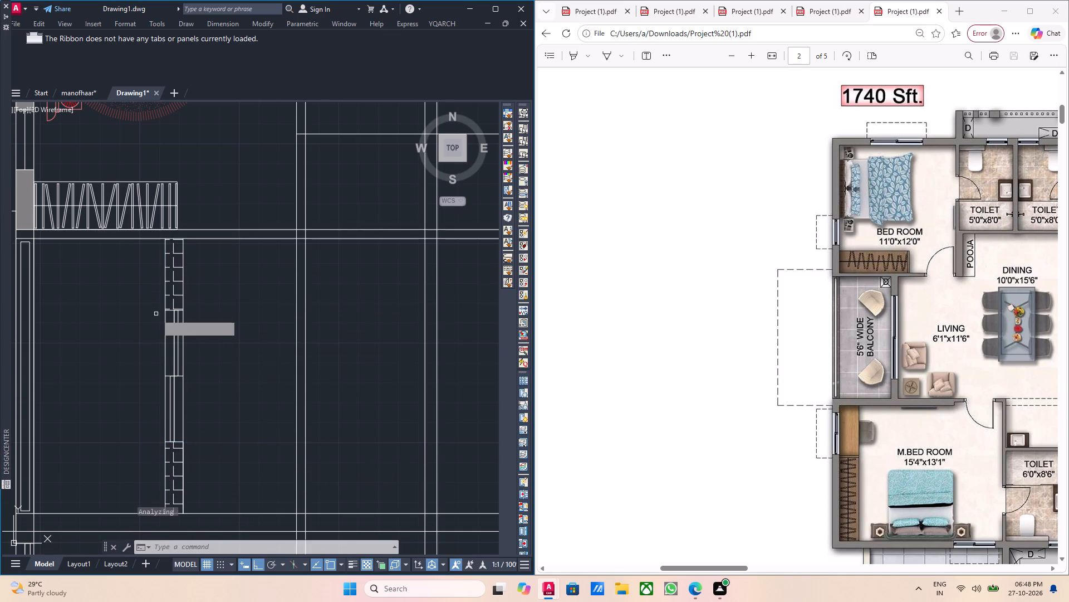
click(24, 188)
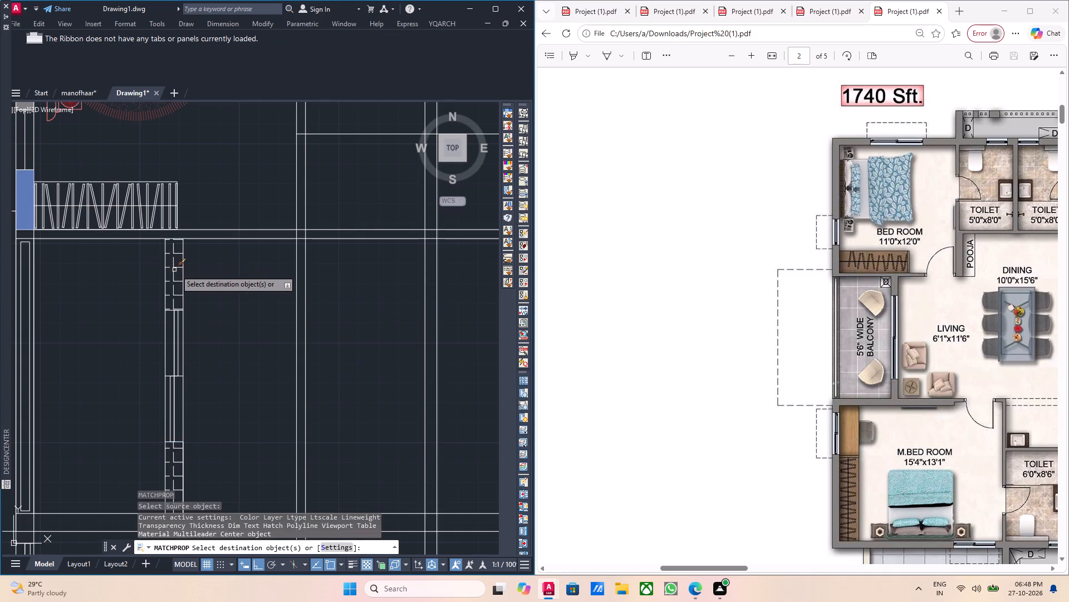
click(175, 265)
click(178, 285)
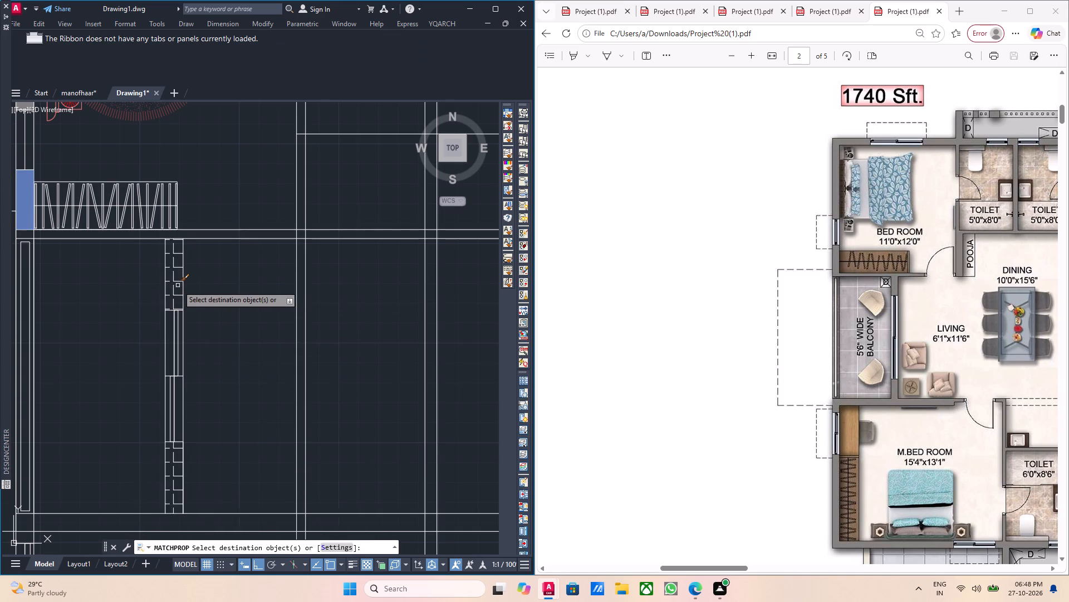
click(173, 280)
key(Escape)
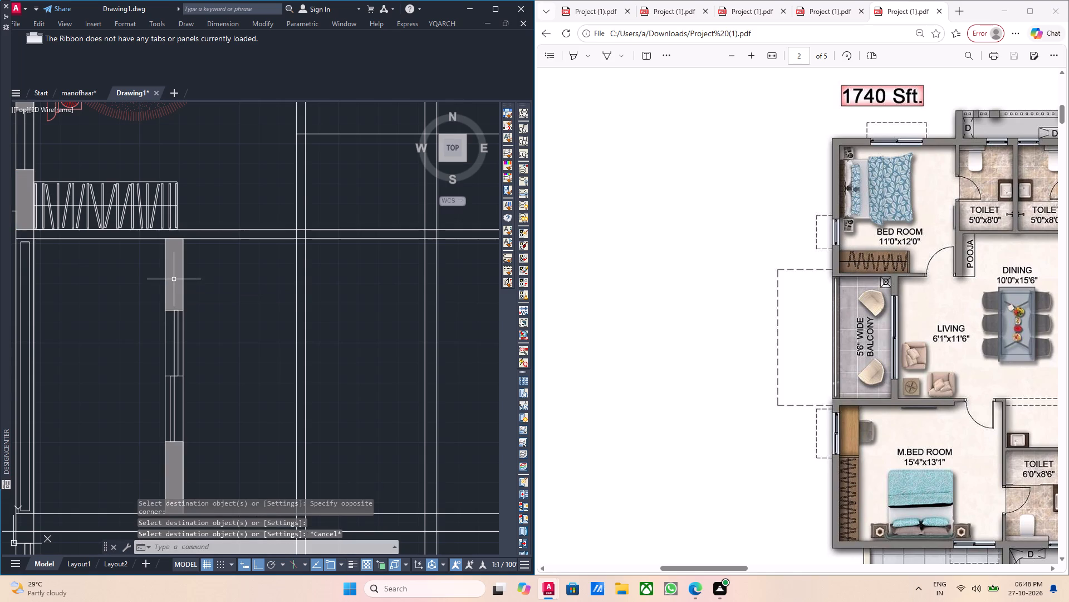
key(Escape)
Examine the balcony's sliding-door wall and the surrounding bedroom and living-room walls in the plan.
scroll(174, 279, down, 1)
middle_drag(224, 308, 219, 307)
middle_drag(202, 348, 181, 333)
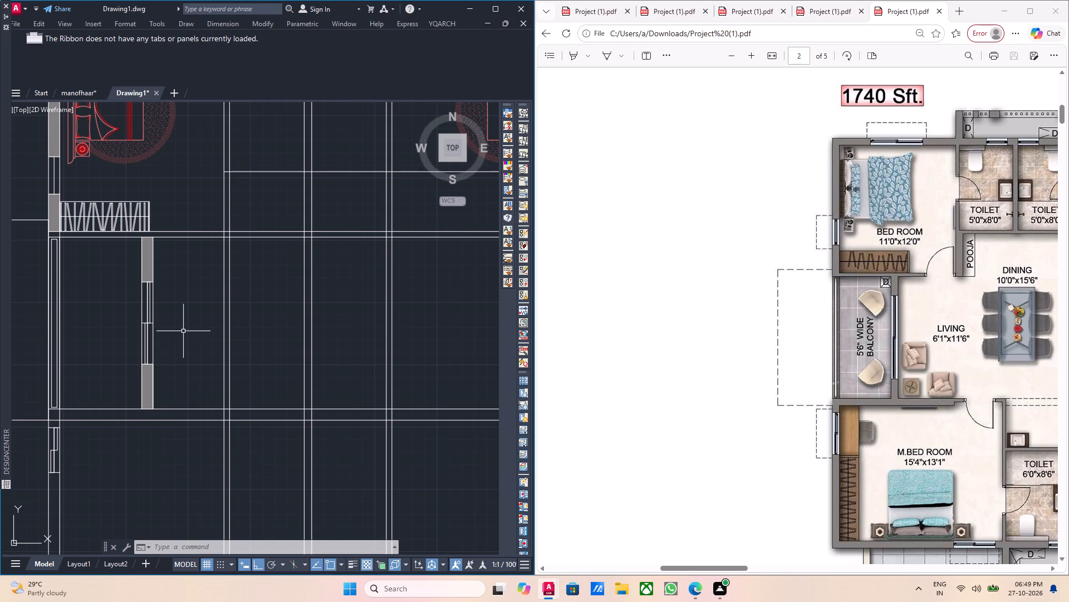
key(Escape)
scroll(184, 332, down, 2)
middle_drag(236, 339, 222, 339)
middle_drag(225, 340, 199, 346)
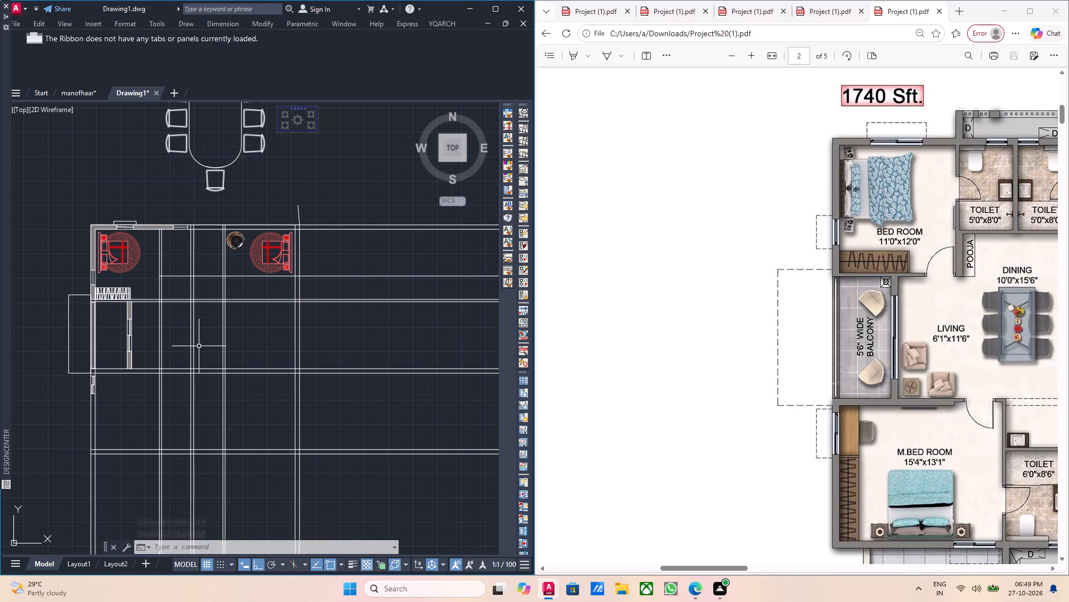
scroll(150, 339, up, 3)
middle_click(195, 366)
key(Escape)
scroll(158, 370, down, 3)
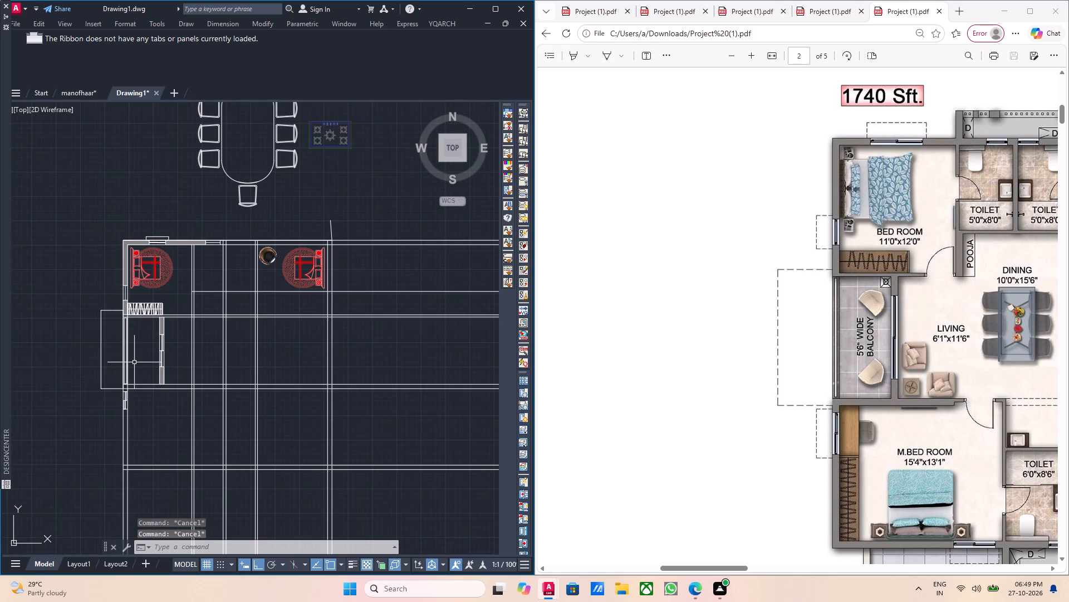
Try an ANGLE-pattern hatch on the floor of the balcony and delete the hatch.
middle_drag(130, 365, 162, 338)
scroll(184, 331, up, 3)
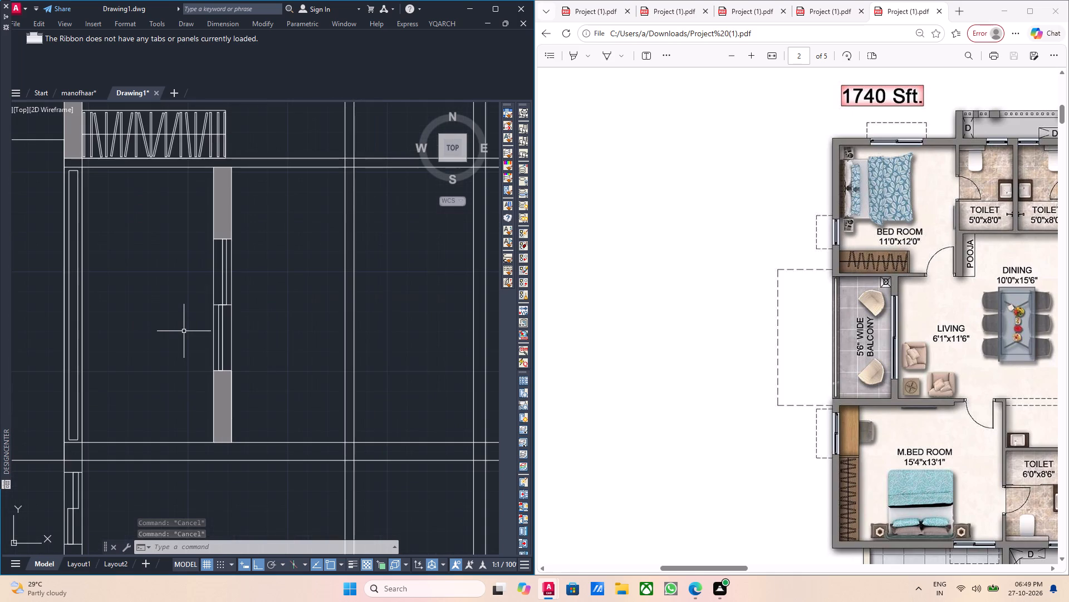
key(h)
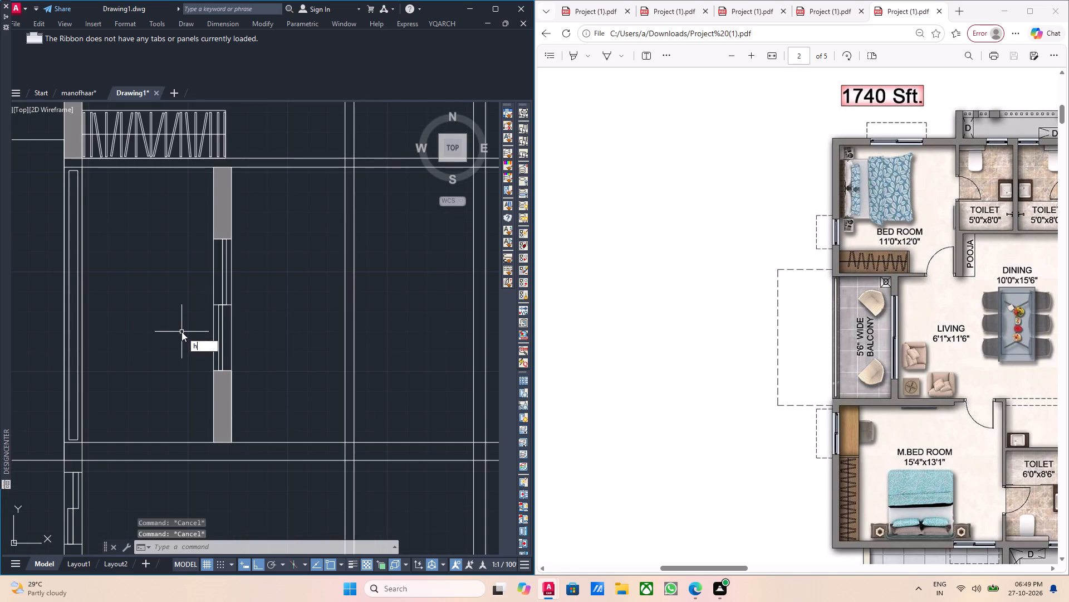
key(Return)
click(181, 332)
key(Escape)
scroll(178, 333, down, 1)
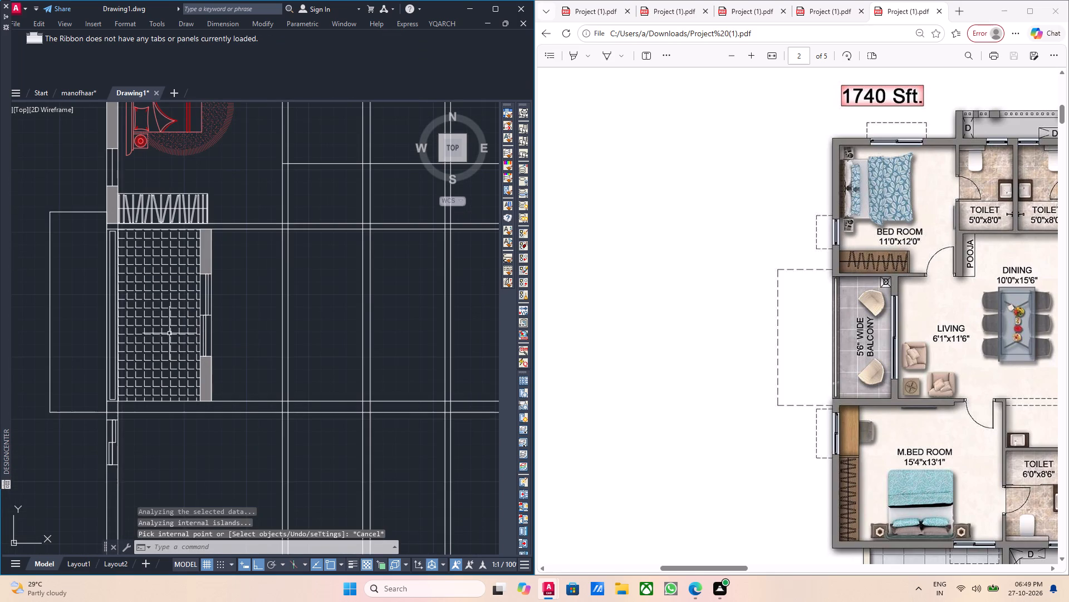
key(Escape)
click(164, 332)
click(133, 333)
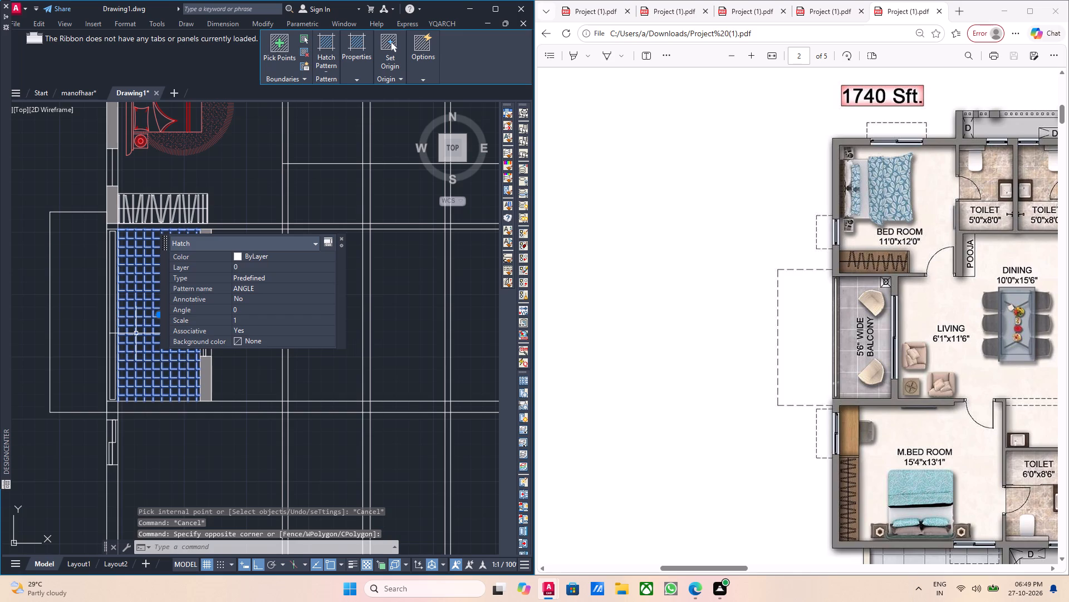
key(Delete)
Examine the wall layout around the bedrooms, toilets and living area to compare it with the reference plan.
scroll(155, 338, down, 1)
middle_drag(202, 337, 182, 338)
middle_drag(194, 327, 165, 368)
middle_drag(180, 318, 178, 339)
middle_drag(207, 334, 166, 346)
scroll(166, 347, down, 1)
scroll(202, 324, up, 1)
middle_drag(198, 326, 141, 342)
scroll(141, 342, down, 1)
scroll(156, 338, up, 1)
scroll(135, 346, down, 1)
scroll(154, 347, up, 1)
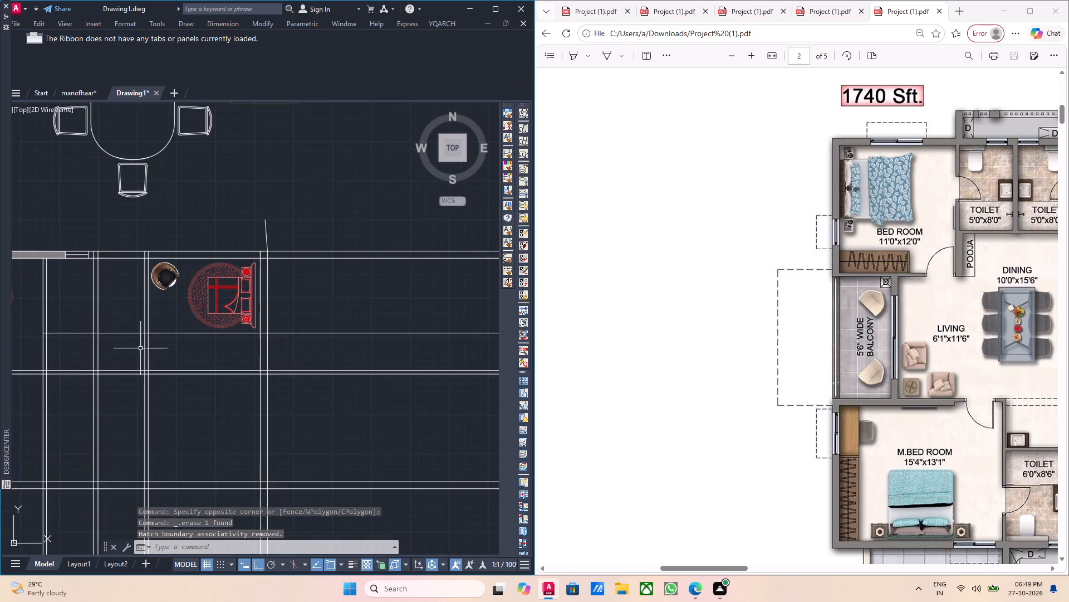
middle_drag(139, 349, 146, 357)
scroll(146, 357, down, 1)
scroll(134, 342, up, 1)
middle_drag(192, 347, 160, 356)
middle_drag(159, 357, 203, 362)
scroll(203, 362, down, 1)
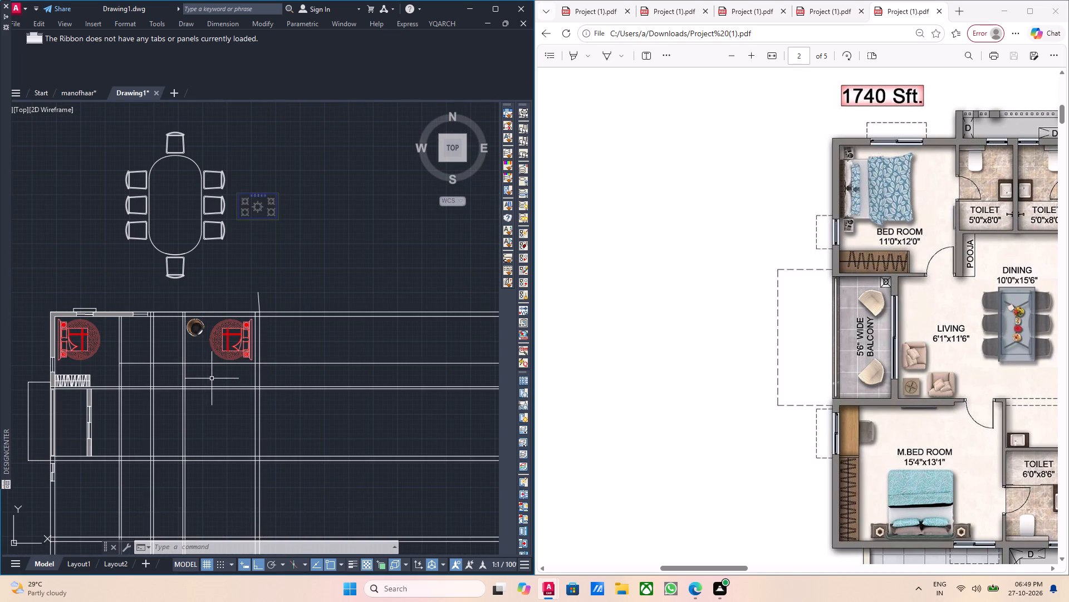
middle_drag(212, 378, 214, 387)
middle_drag(180, 355, 206, 375)
scroll(194, 375, up, 2)
middle_drag(191, 370, 232, 349)
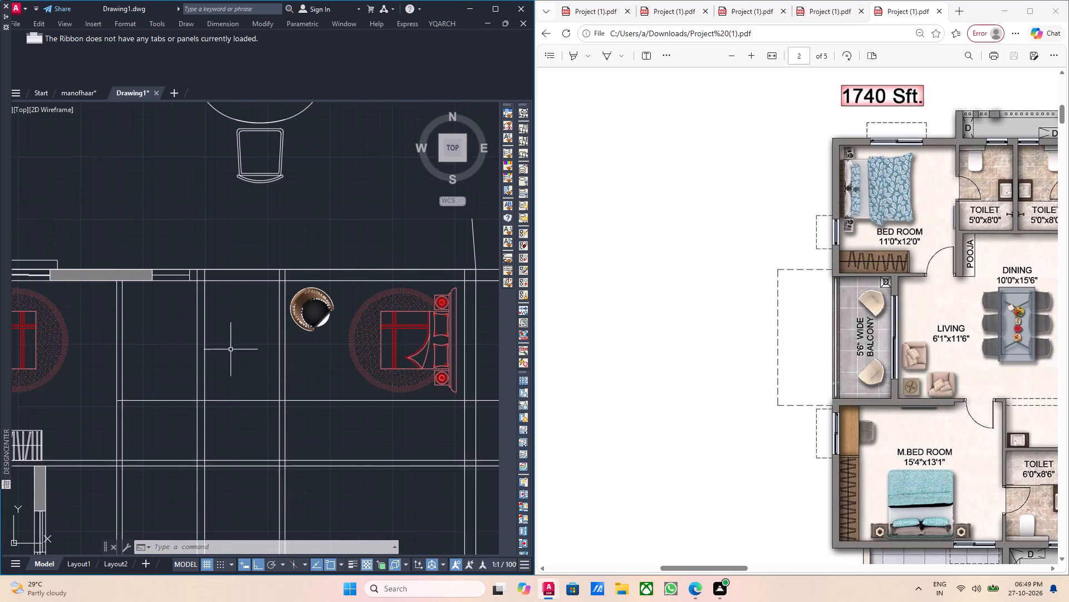
middle_drag(215, 355, 240, 341)
middle_drag(221, 349, 251, 309)
scroll(248, 318, down, 1)
middle_drag(241, 321, 262, 313)
scroll(262, 313, down, 1)
middle_drag(276, 334, 273, 299)
middle_drag(296, 299, 248, 300)
middle_drag(232, 310, 206, 318)
middle_drag(207, 333, 202, 320)
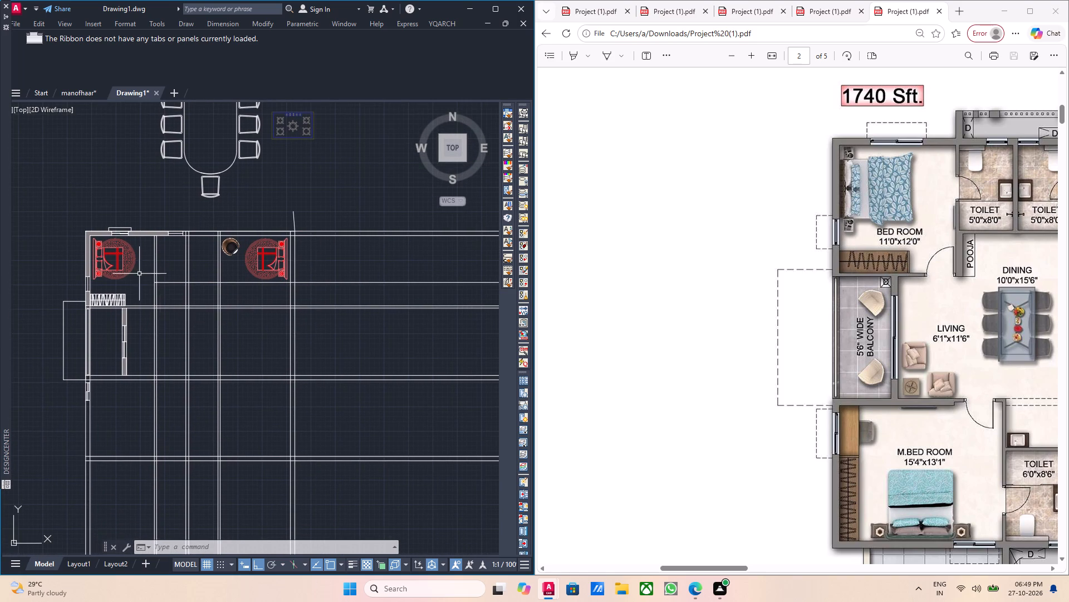
middle_drag(164, 281, 200, 292)
scroll(200, 292, up, 2)
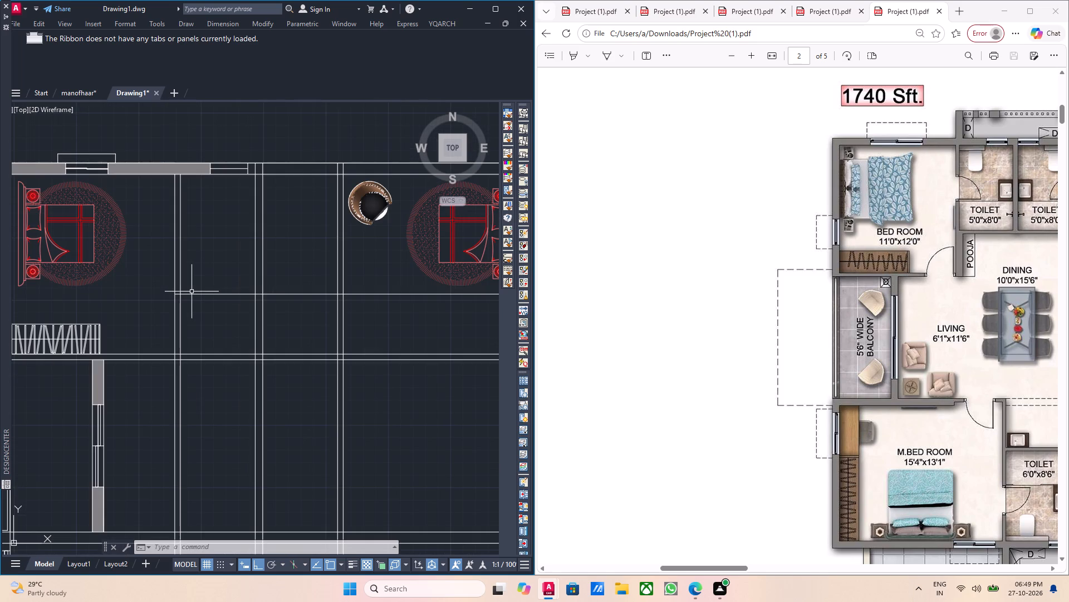
Offset the horizontal ray that starts at the bedroom's east wall line 3' to the north.
scroll(205, 287, up, 1)
middle_drag(209, 294, 229, 324)
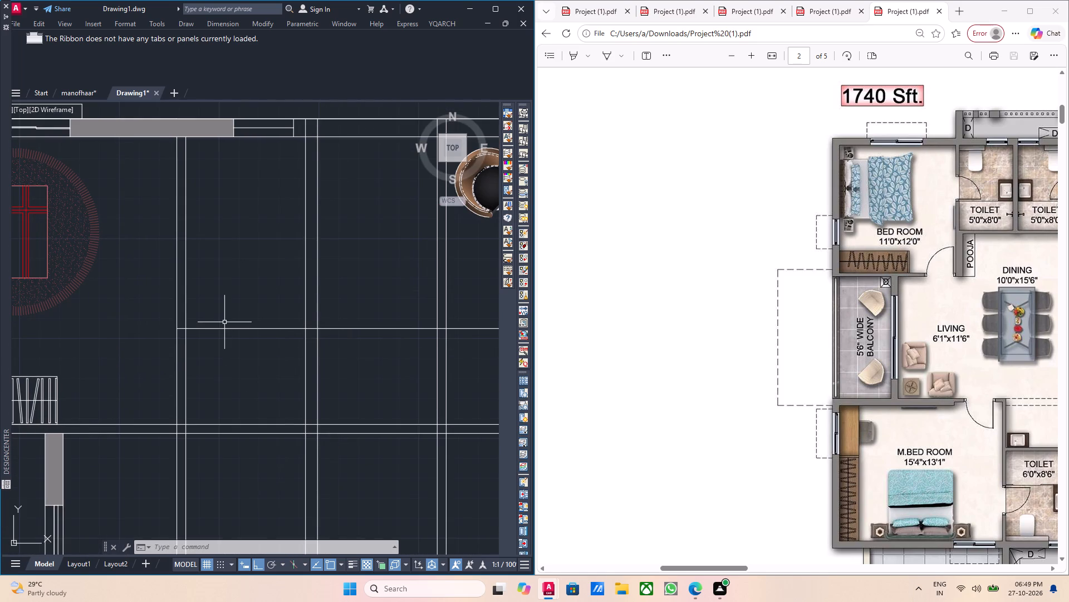
drag(239, 341, 235, 336)
click(224, 319)
middle_drag(266, 335, 241, 347)
key(o)
key(Return)
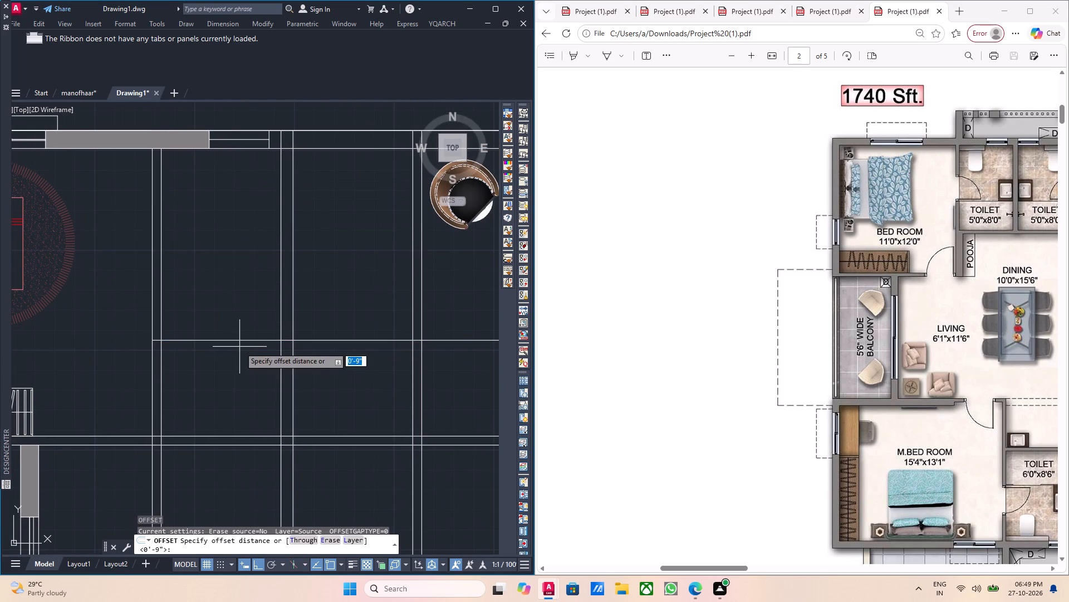
click(151, 340)
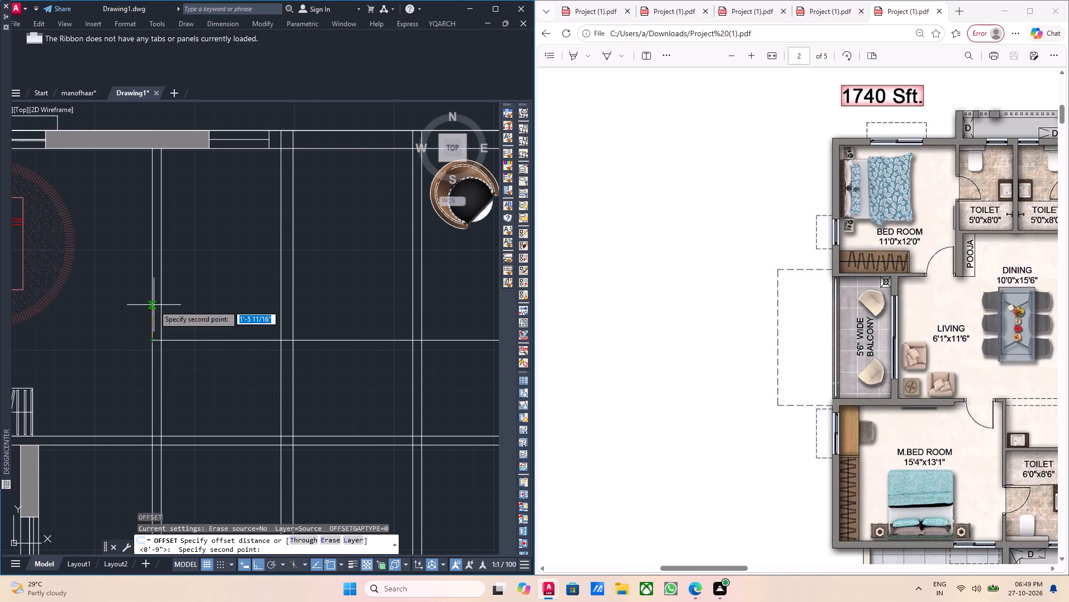
text(3')
key(Return)
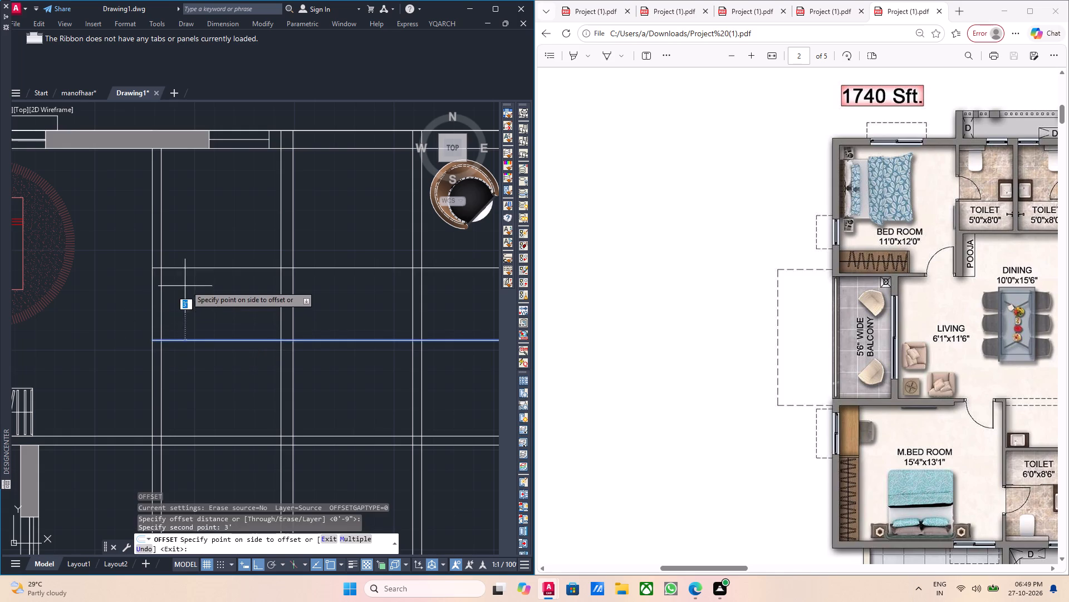
click(205, 271)
key(Escape)
middle_drag(196, 271, 201, 294)
middle_drag(202, 295, 205, 310)
middle_drag(215, 306, 184, 315)
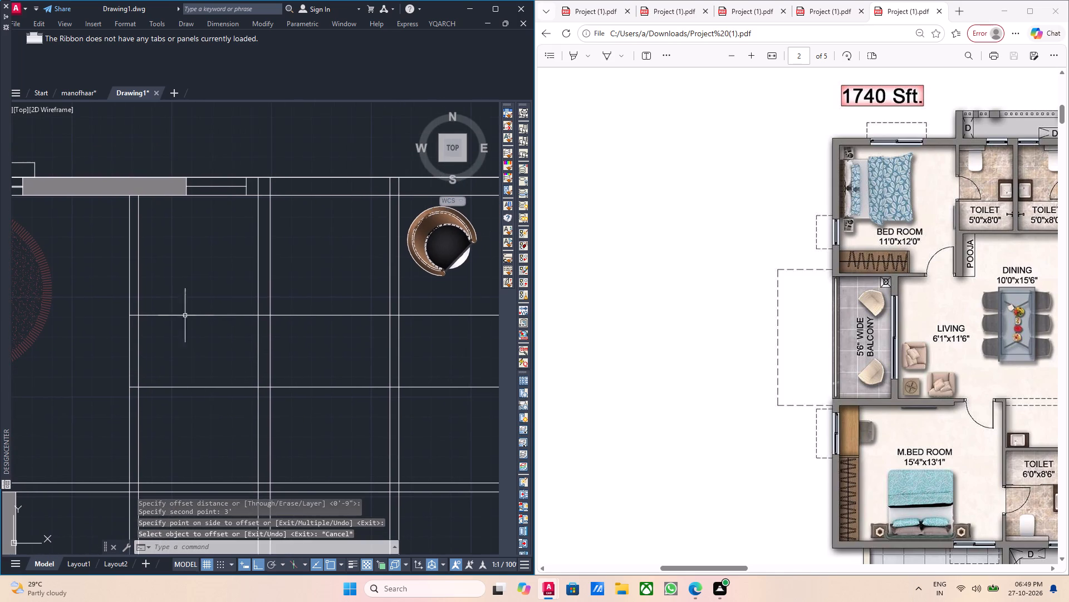
Offset the original, lower horizontal ray 4.5" to the south to give the wall its thickness.
middle_drag(193, 315, 179, 300)
scroll(184, 326, up, 1)
scroll(153, 305, down, 1)
middle_drag(174, 348, 158, 333)
middle_click(167, 353)
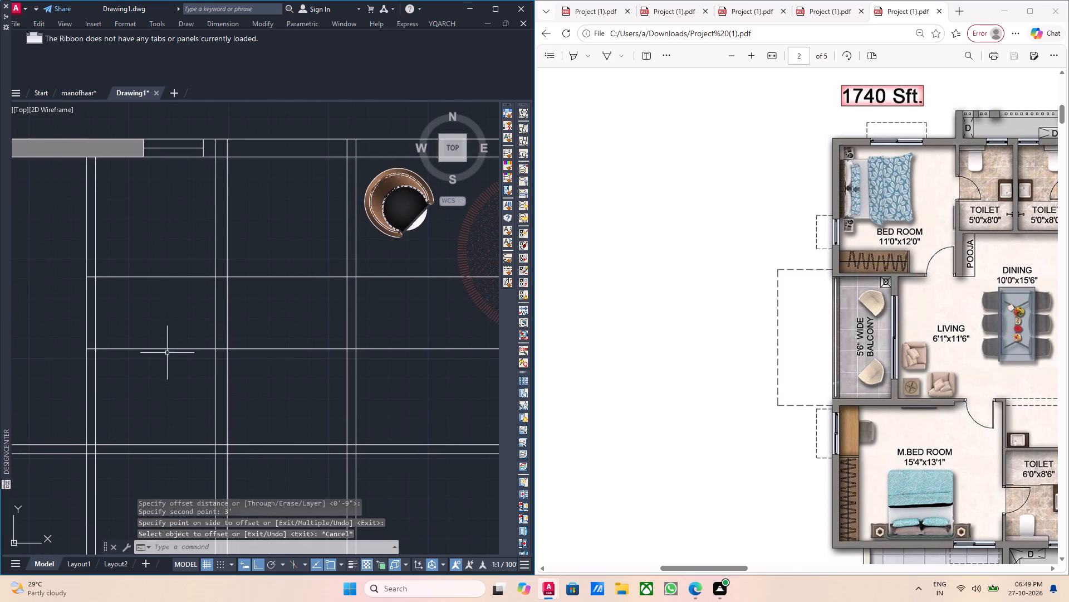
scroll(163, 354, up, 2)
drag(189, 367, 175, 353)
click(167, 343)
middle_drag(235, 403, 195, 397)
key(o)
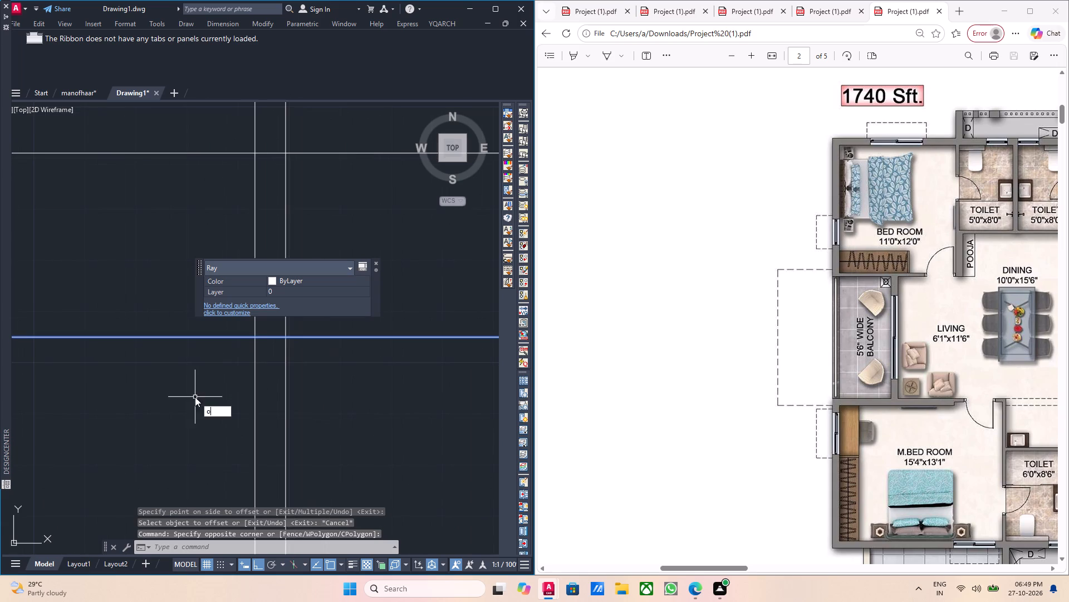
key(Return)
scroll(109, 364, down, 3)
middle_drag(98, 372, 235, 359)
scroll(183, 351, up, 3)
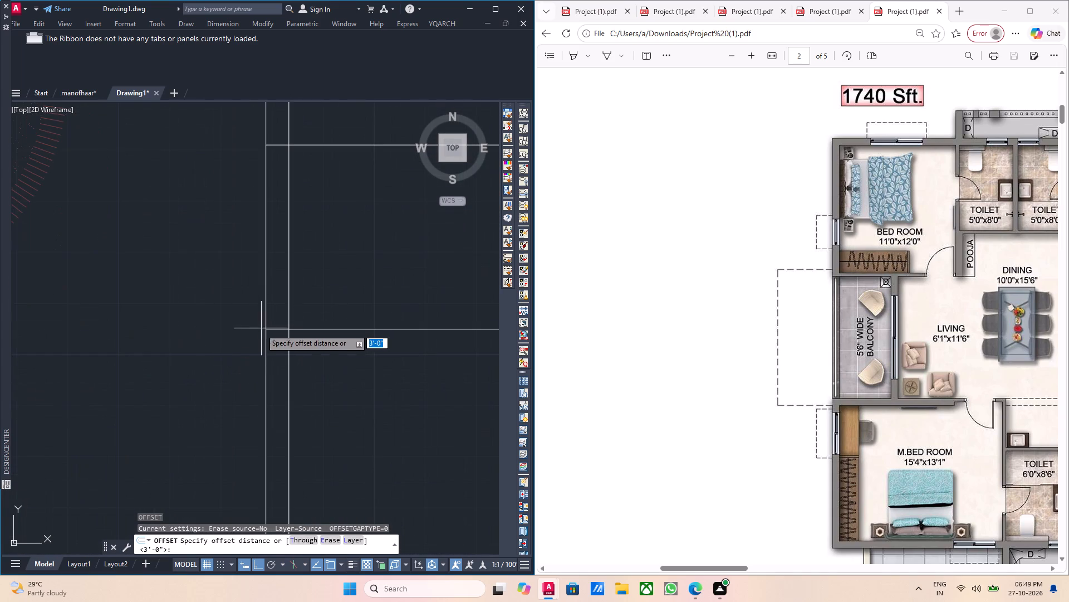
drag(266, 328, 266, 337)
text(4.5)
key(Return)
click(323, 372)
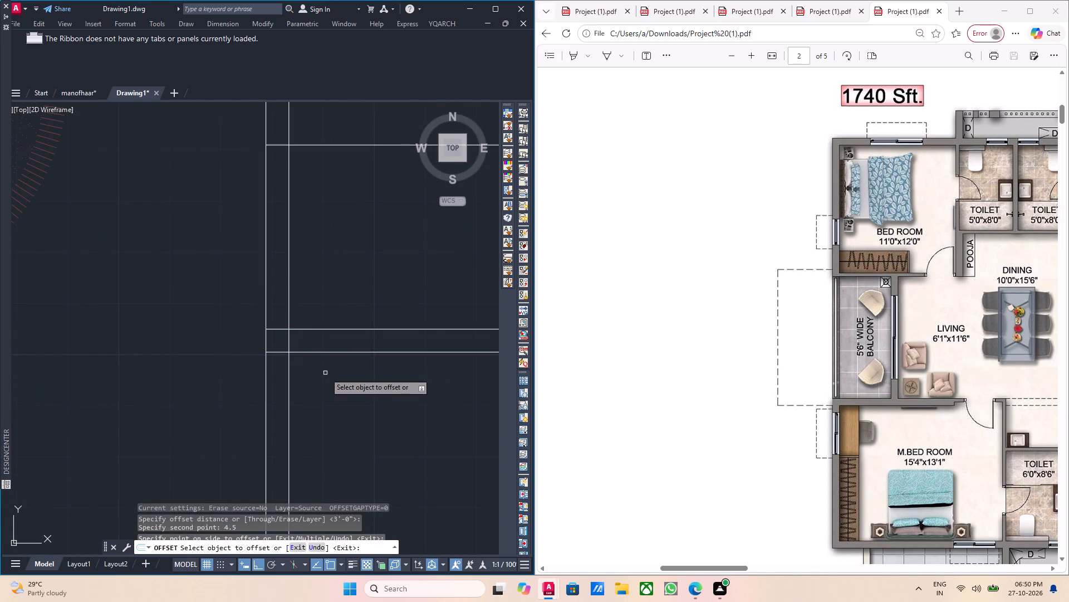
scroll(325, 373, down, 2)
scroll(337, 378, up, 1)
key(Escape)
Insert a Door - Imperial block from the architectural tool palette into the space just east of the upper-left bedroom.
middle_drag(340, 378, 326, 376)
scroll(366, 353, down, 2)
middle_drag(356, 347, 317, 373)
middle_drag(328, 339, 328, 360)
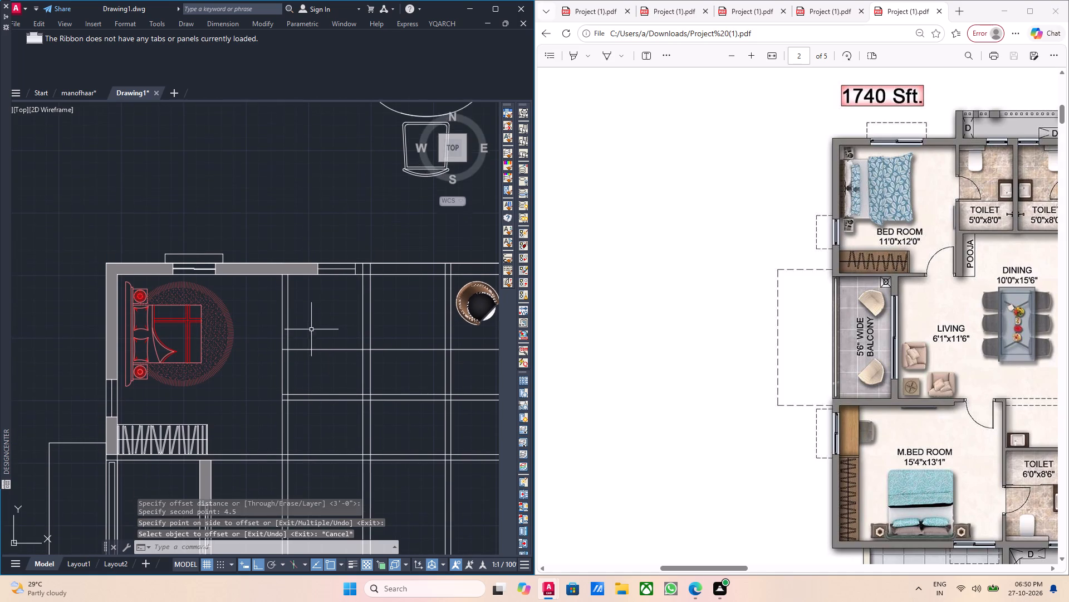
middle_drag(313, 338, 317, 351)
middle_drag(320, 366, 284, 364)
middle_drag(311, 351, 263, 363)
scroll(296, 357, up, 1)
middle_drag(285, 358, 268, 364)
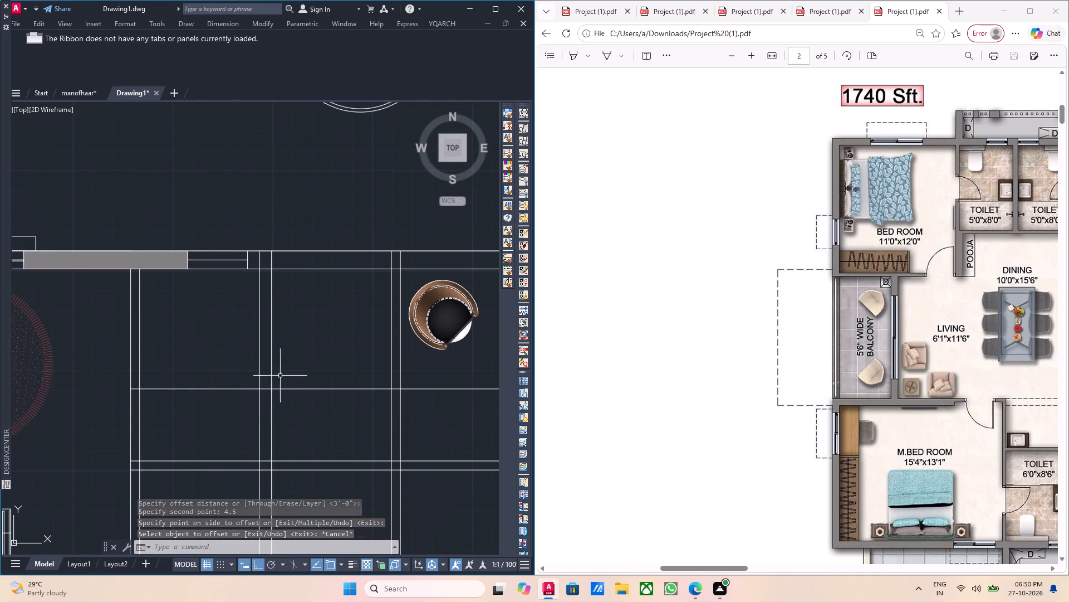
scroll(281, 376, up, 1)
middle_click(281, 376)
middle_drag(281, 370, 253, 361)
scroll(268, 358, up, 1)
middle_drag(268, 358, 256, 357)
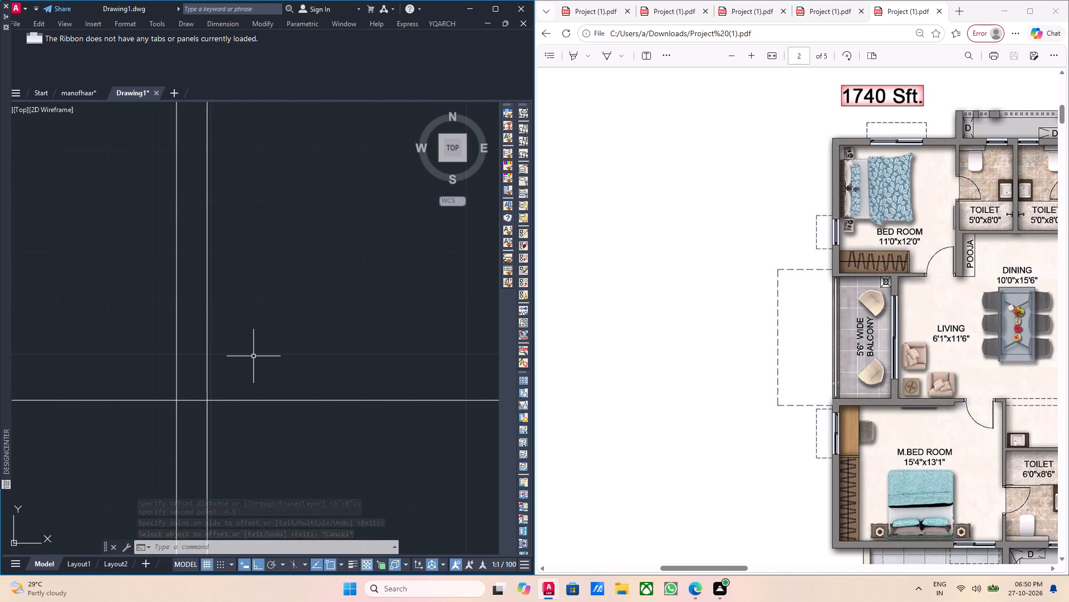
key(ctrl+3)
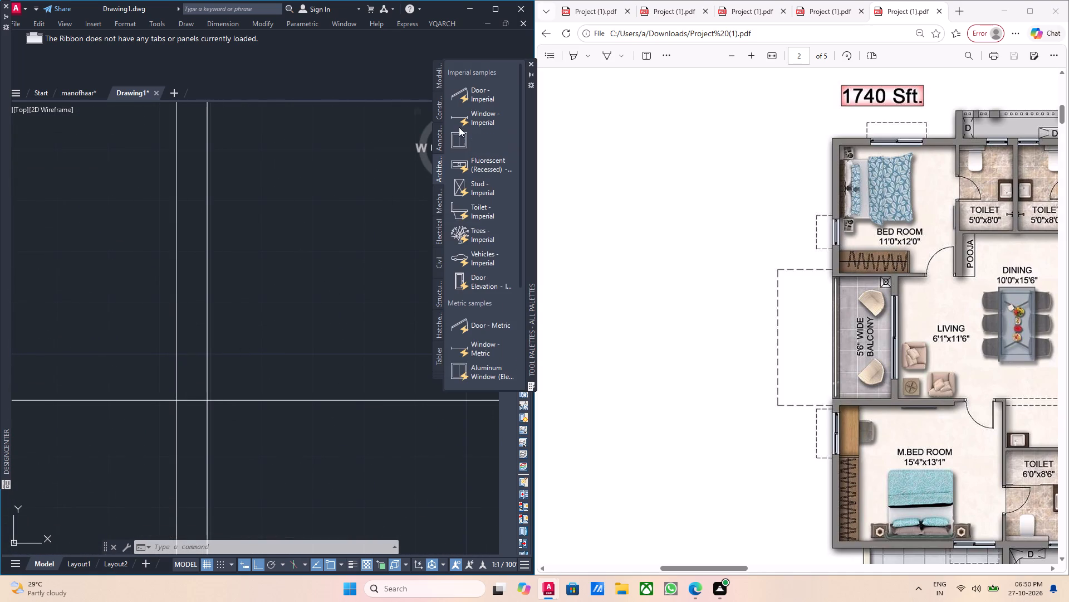
drag(475, 96, 272, 303)
scroll(272, 303, down, 1)
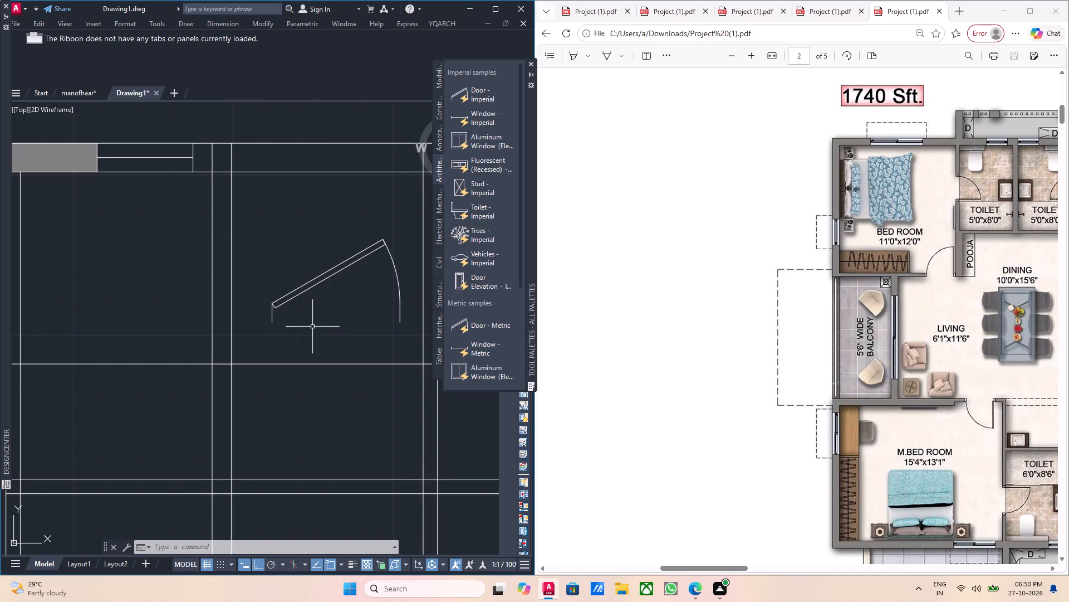
middle_drag(312, 327, 252, 334)
key(Escape)
Set the inserted door block's opening angle to Open 90º.
drag(262, 301, 248, 300)
click(199, 289)
middle_drag(272, 313, 250, 309)
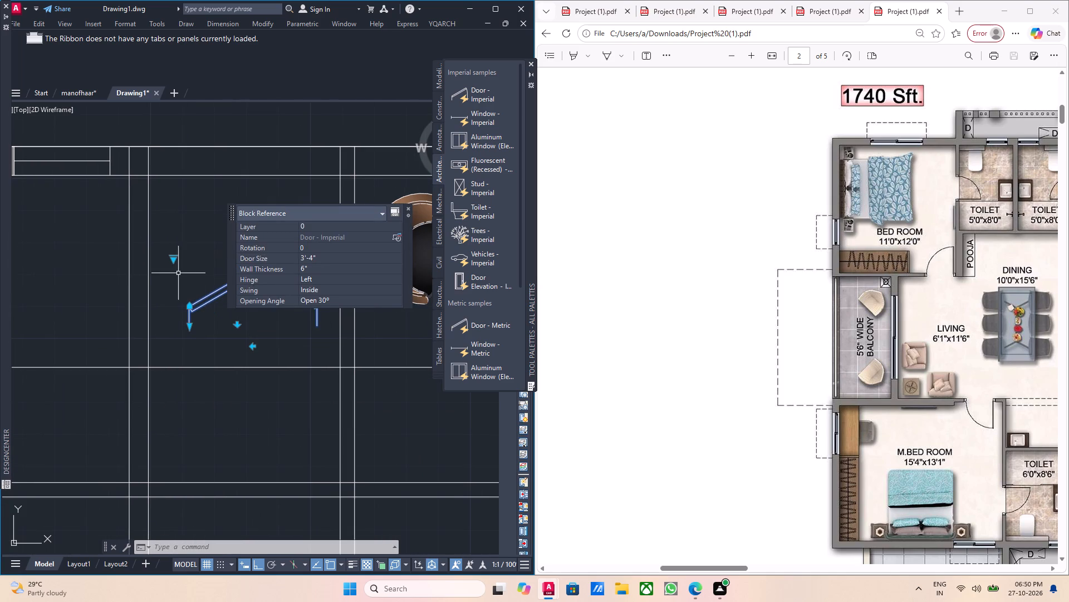
click(174, 261)
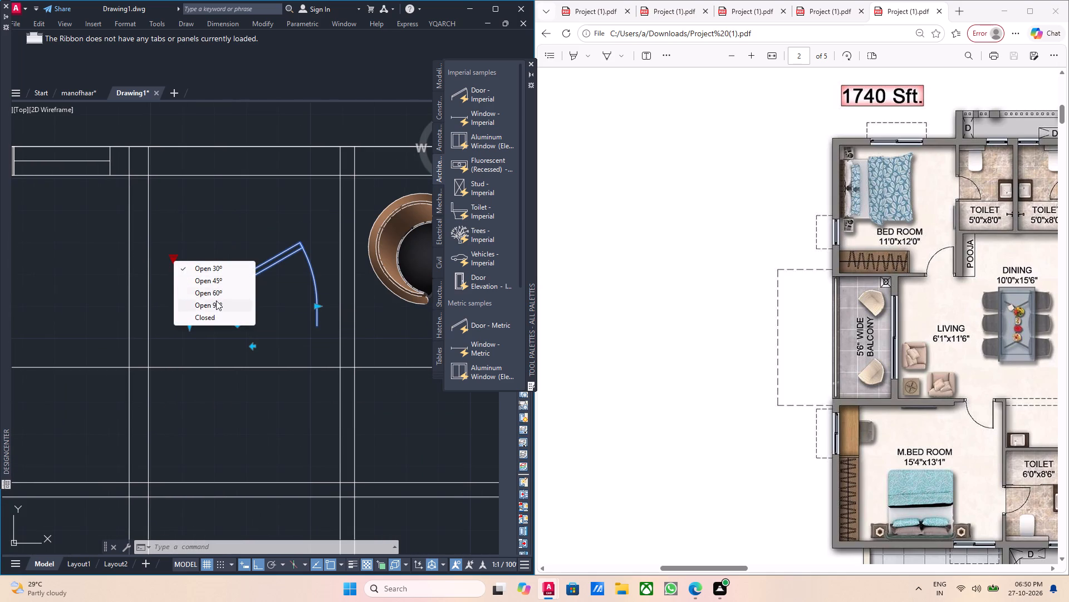
click(216, 300)
scroll(207, 298, down, 2)
middle_drag(215, 317, 226, 354)
key(Escape)
scroll(220, 336, up, 2)
key(Escape)
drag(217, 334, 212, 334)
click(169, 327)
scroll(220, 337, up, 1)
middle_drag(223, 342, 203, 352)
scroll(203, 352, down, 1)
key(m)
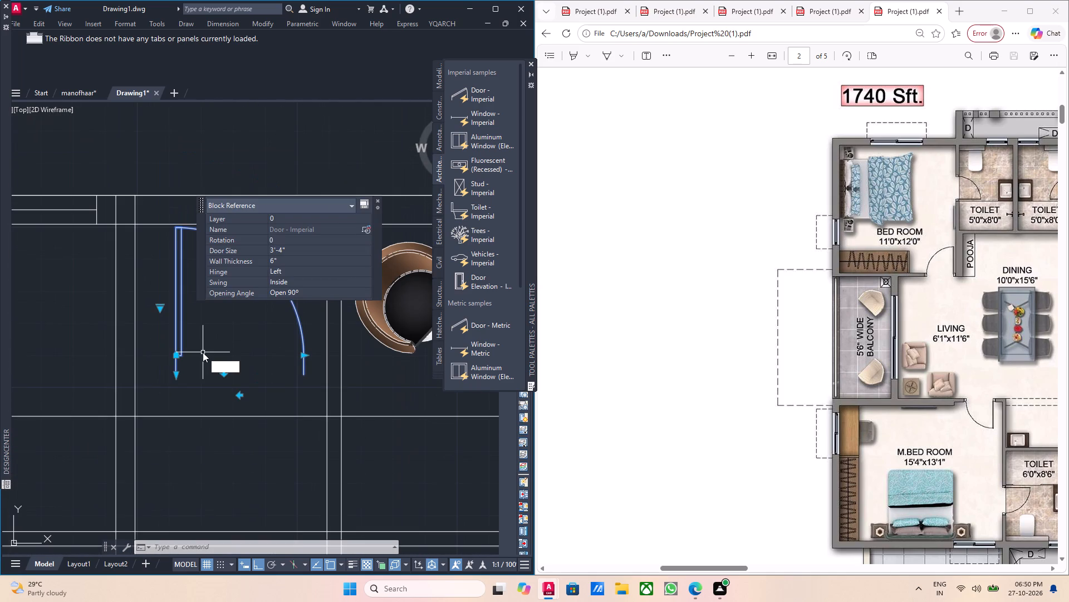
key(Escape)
Copy the door block straight north, outside the exterior wall and just below the dining set.
drag(213, 351, 190, 347)
click(182, 338)
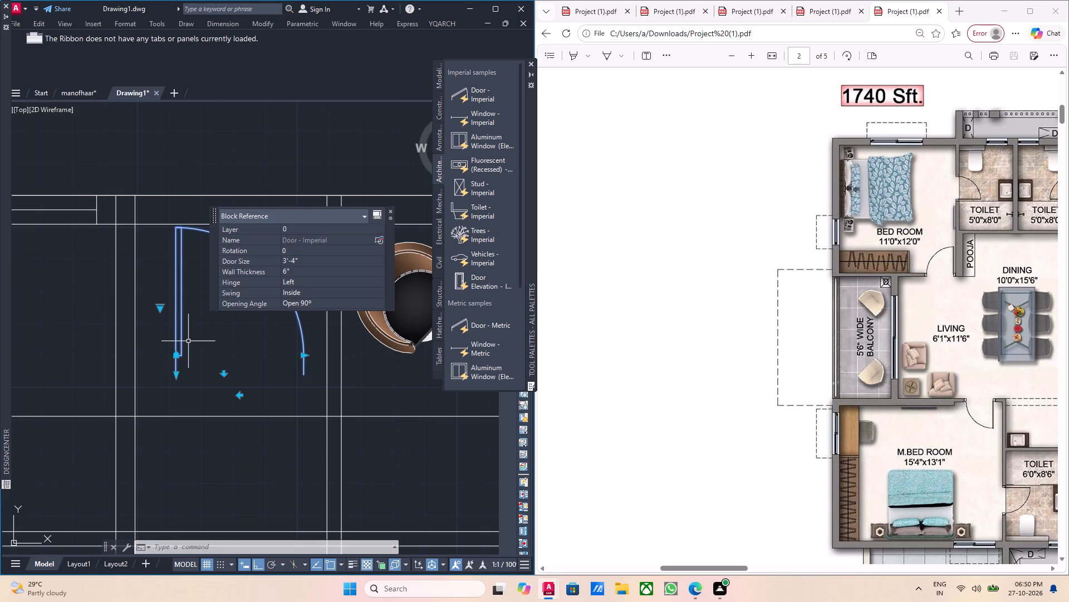
text(co)
key(Return)
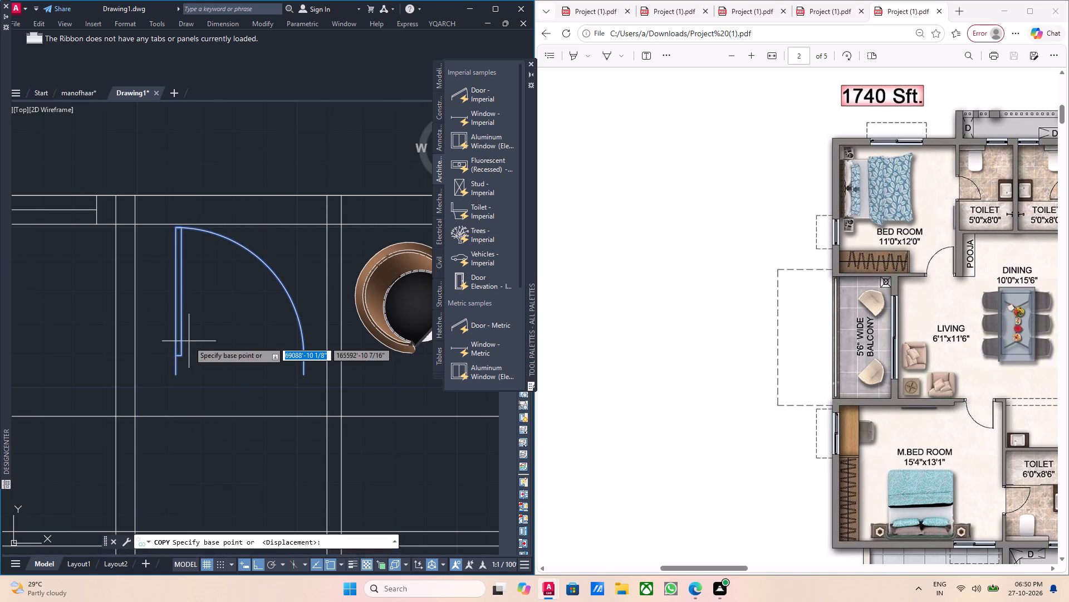
click(208, 356)
middle_drag(233, 213, 235, 351)
scroll(237, 328, down, 1)
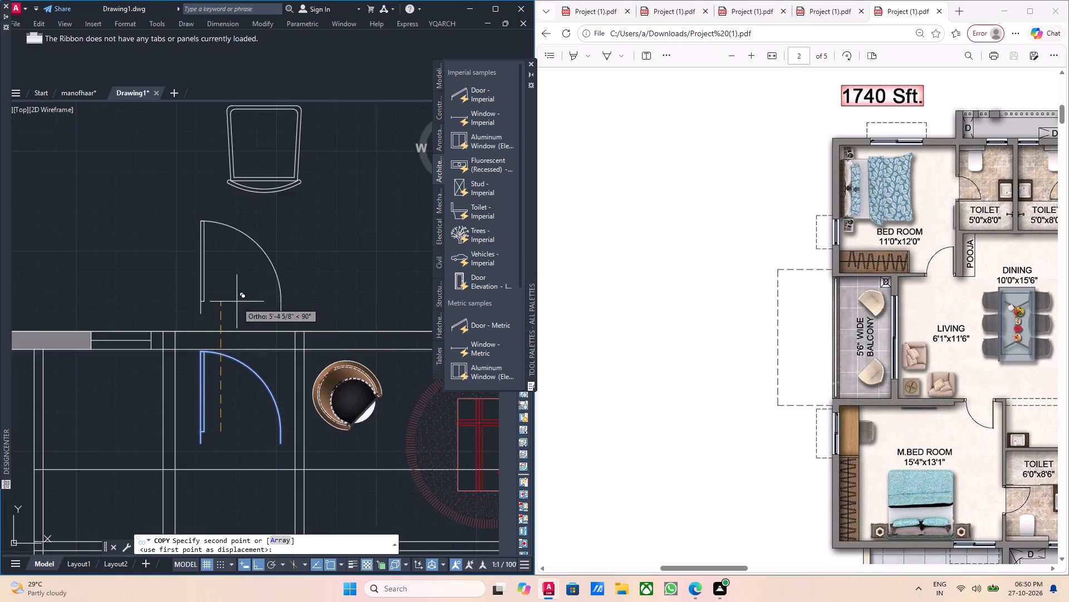
scroll(237, 302, down, 1)
click(173, 286)
key(Escape)
Mirror the copied door about a vertical line through the end of its swing arc, keeping the source door.
drag(270, 278, 230, 280)
click(205, 279)
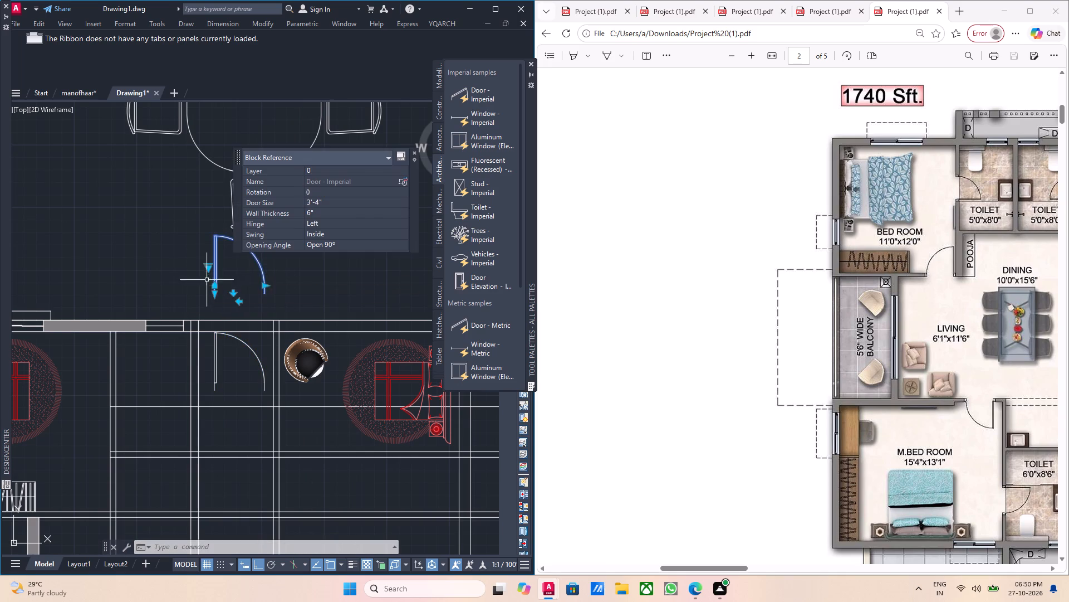
middle_drag(263, 292, 237, 299)
text(mi)
key(Return)
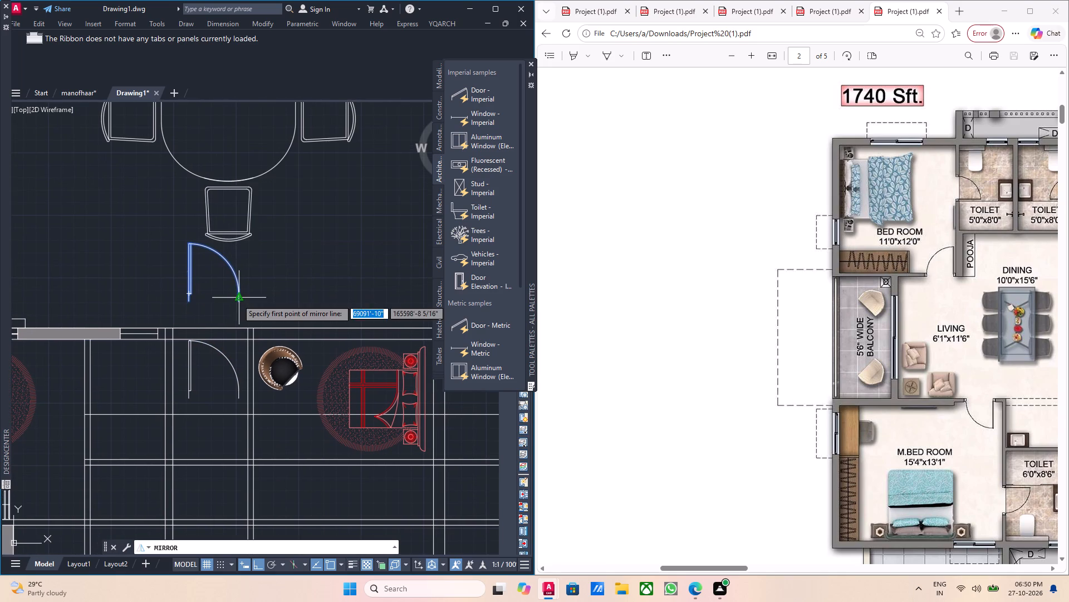
click(241, 300)
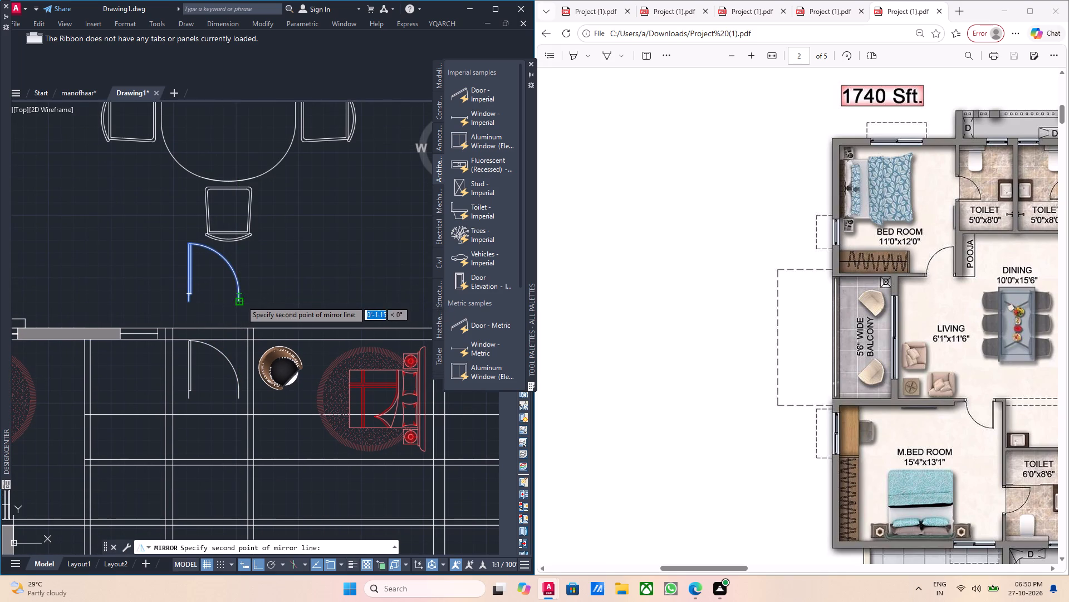
click(238, 251)
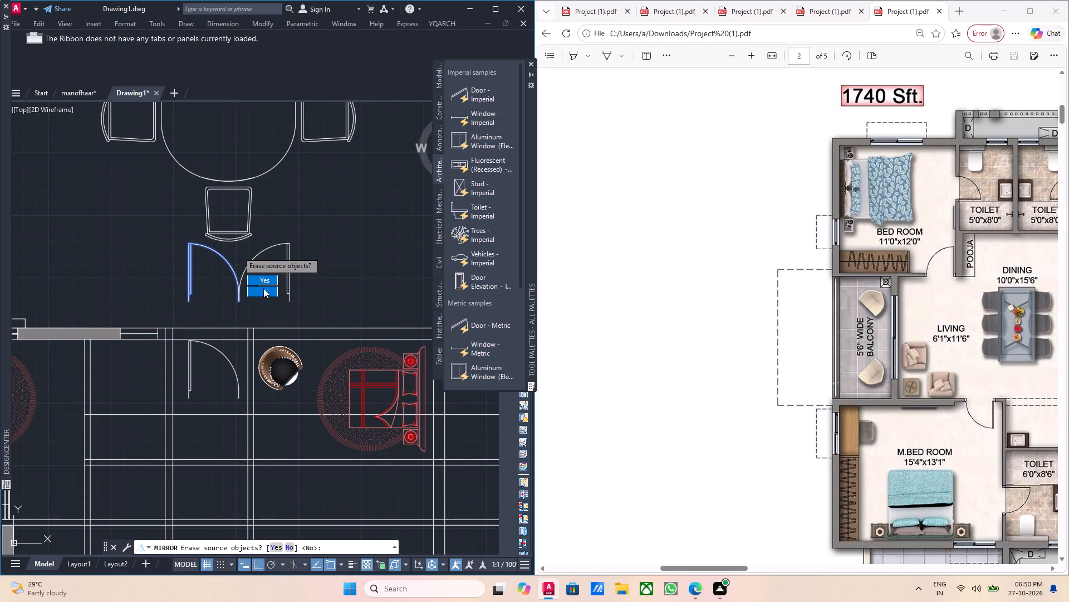
drag(263, 291, 238, 251)
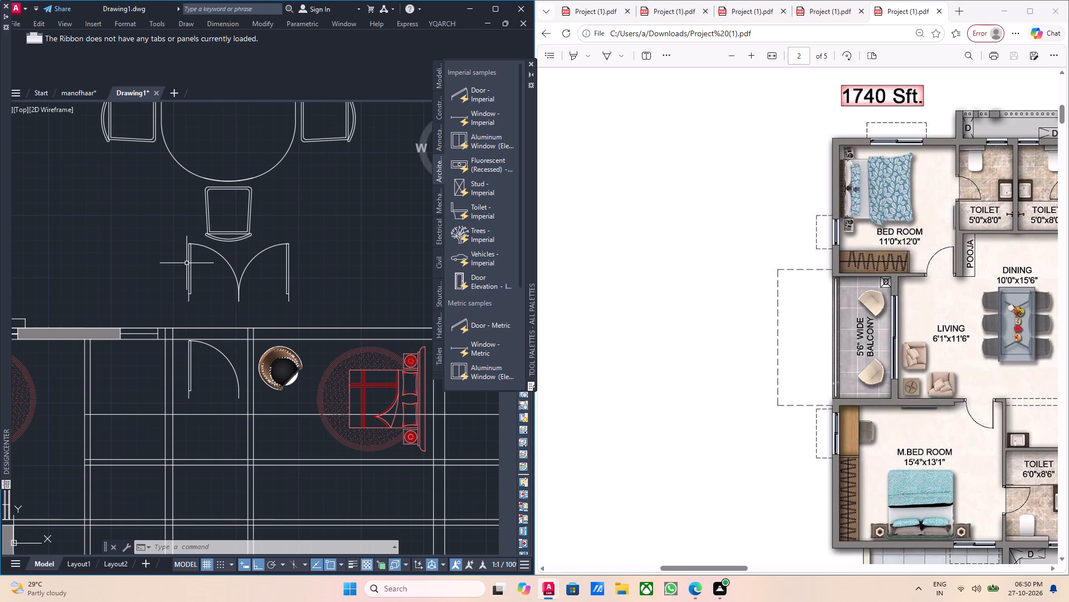
Move the original door out of the plan, with Ortho off, to the free space east of the mirrored door pair.
middle_drag(269, 315, 226, 324)
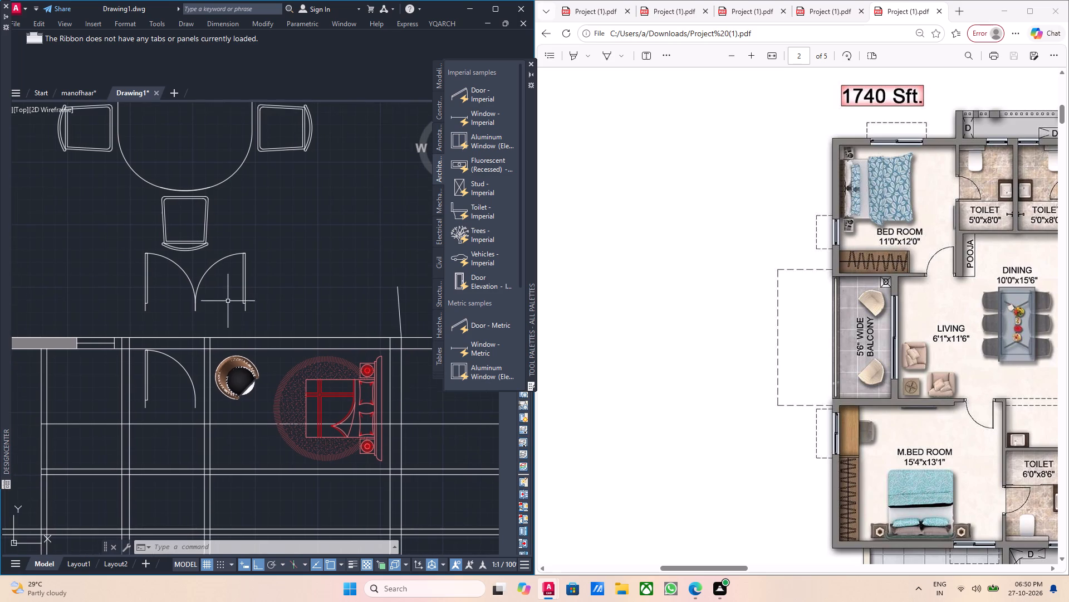
middle_drag(225, 302, 217, 322)
scroll(246, 314, down, 2)
middle_drag(222, 327, 281, 323)
scroll(241, 338, up, 3)
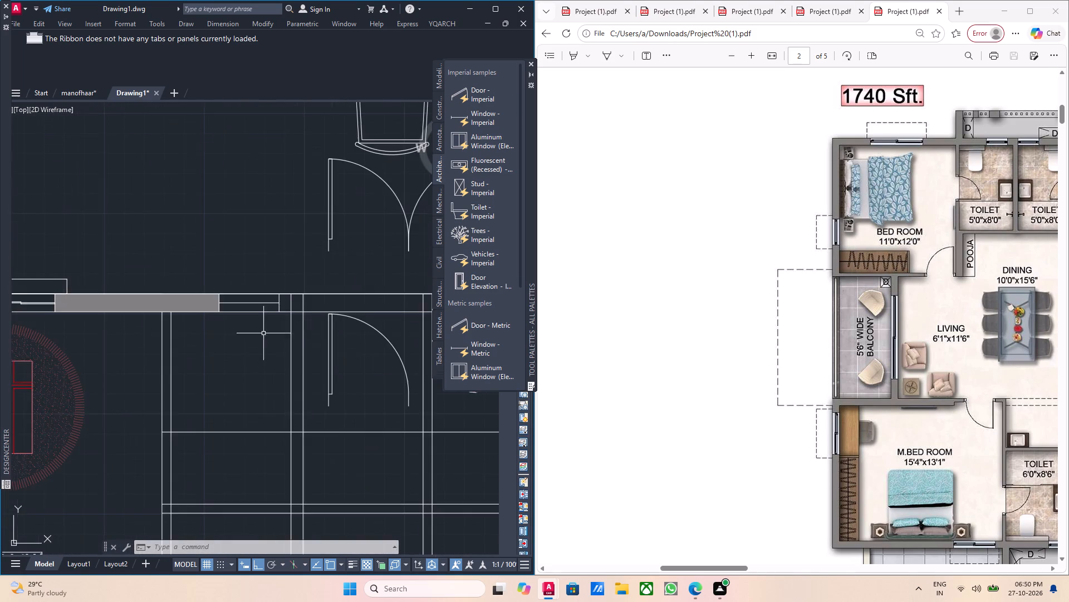
middle_drag(353, 349, 273, 350)
scroll(271, 378, up, 1)
drag(271, 378, 227, 379)
click(210, 370)
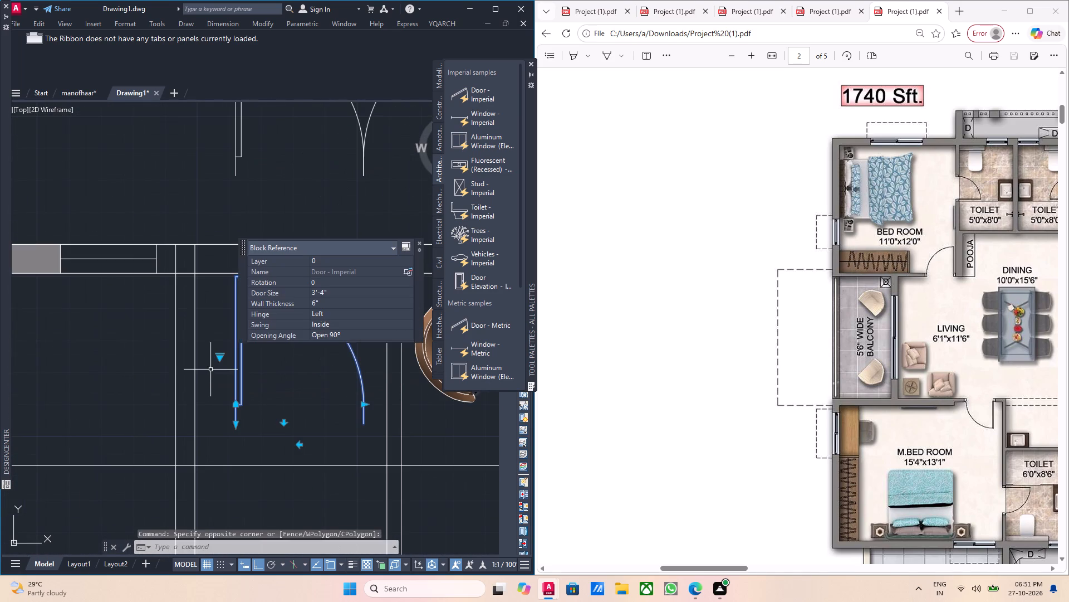
middle_drag(263, 396, 213, 401)
key(m)
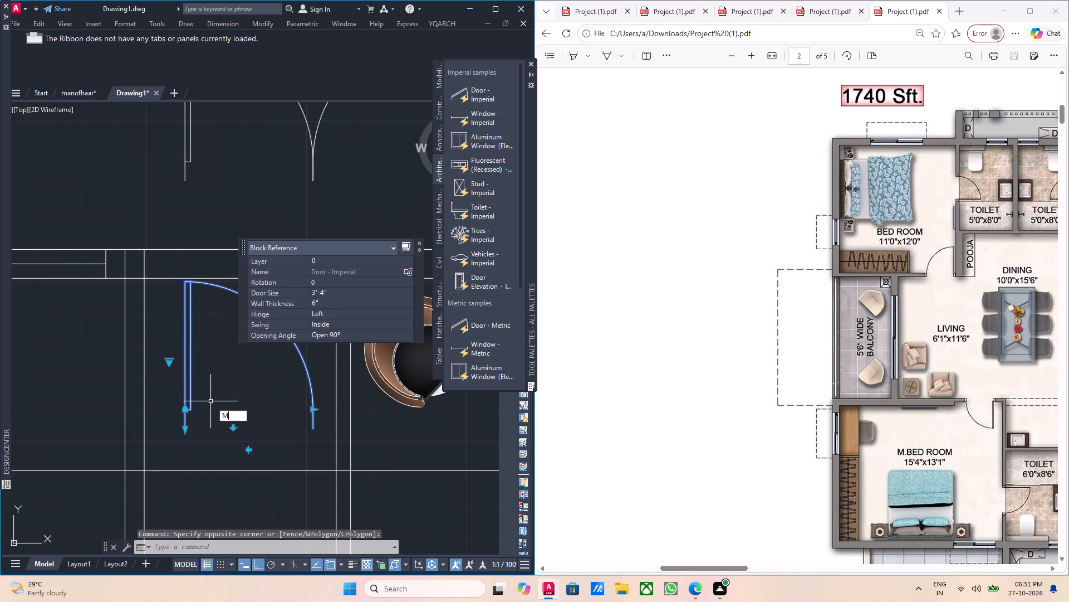
key(Return)
click(181, 434)
scroll(222, 347, down, 1)
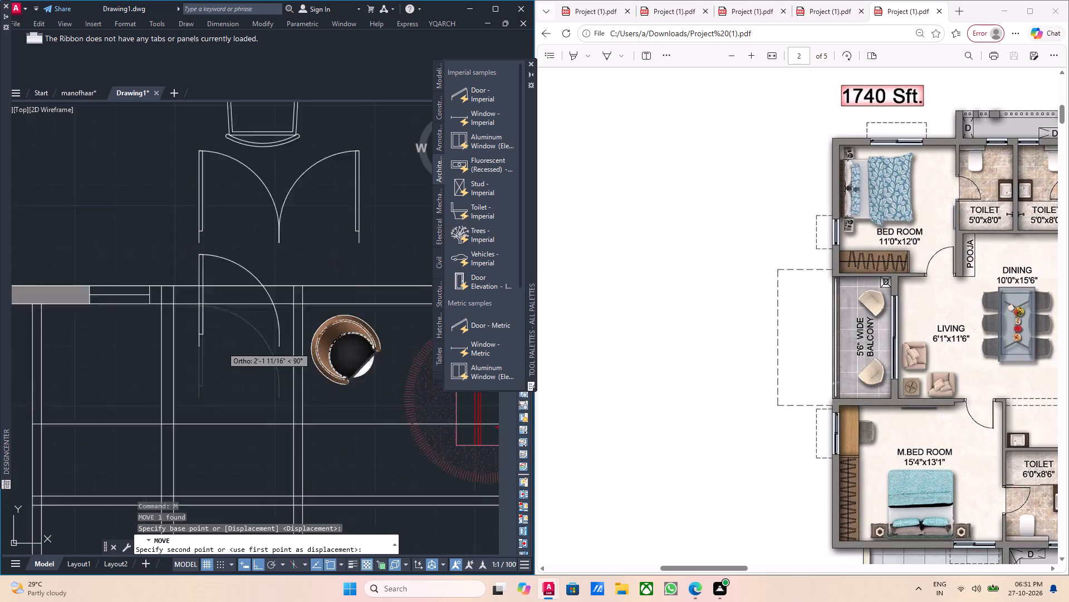
scroll(222, 348, down, 1)
middle_drag(255, 349, 178, 426)
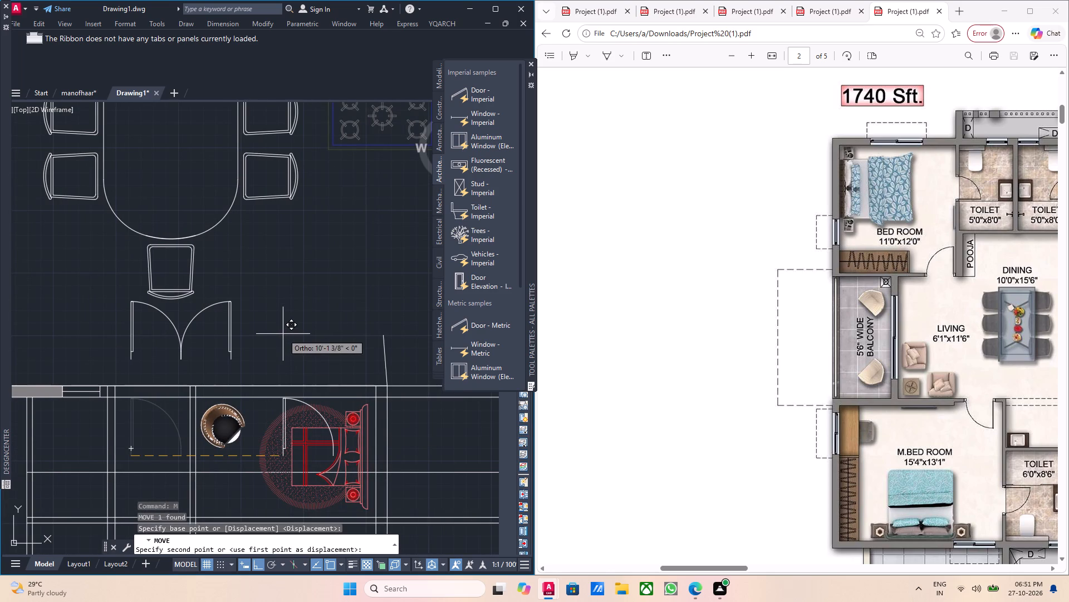
key(m)
key(Return)
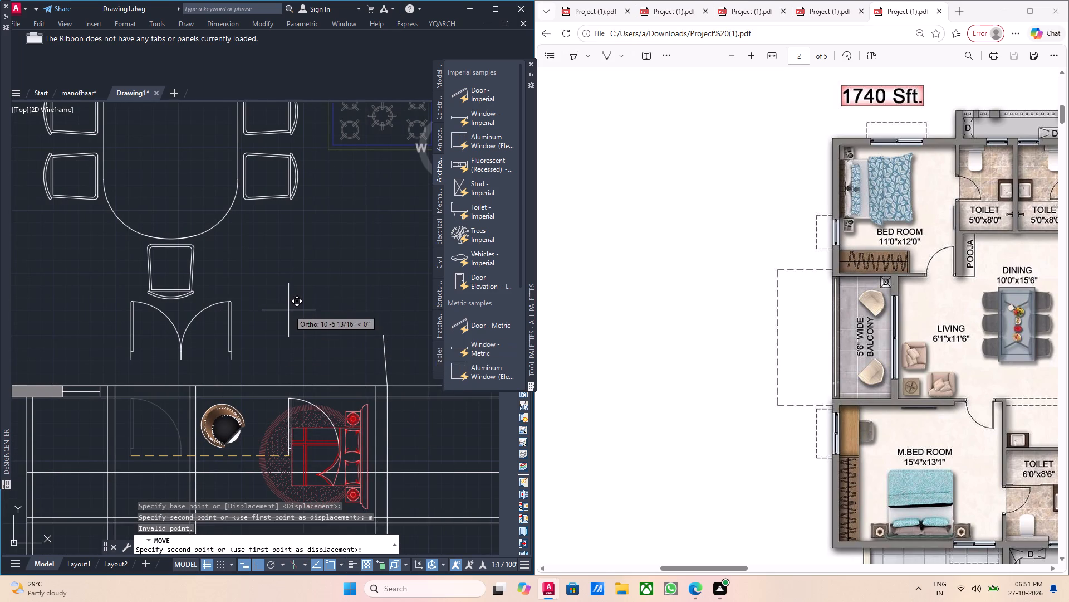
key(F8)
click(290, 323)
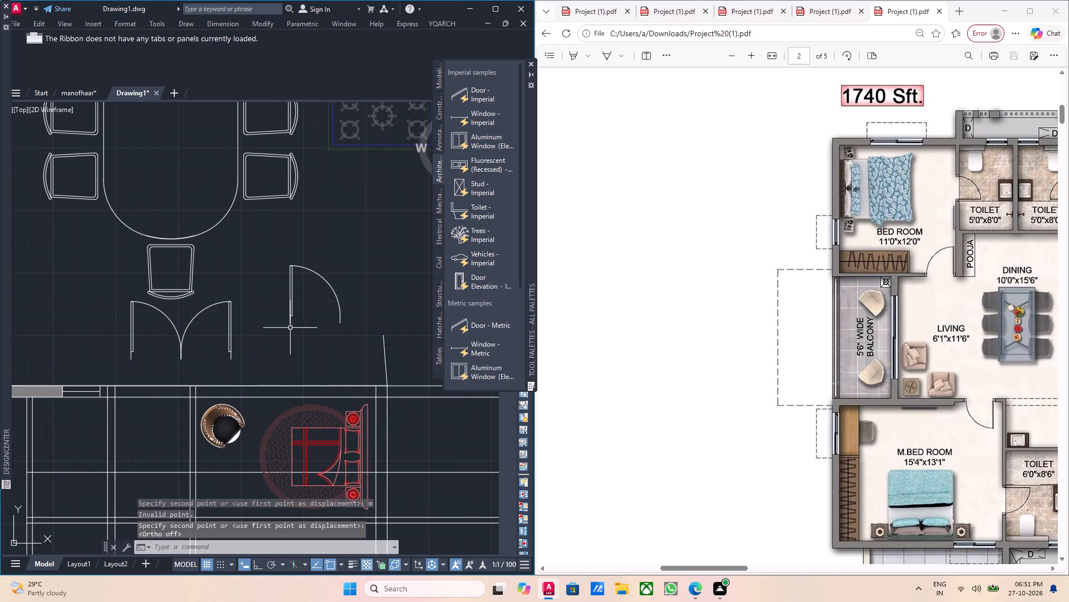
key(Escape)
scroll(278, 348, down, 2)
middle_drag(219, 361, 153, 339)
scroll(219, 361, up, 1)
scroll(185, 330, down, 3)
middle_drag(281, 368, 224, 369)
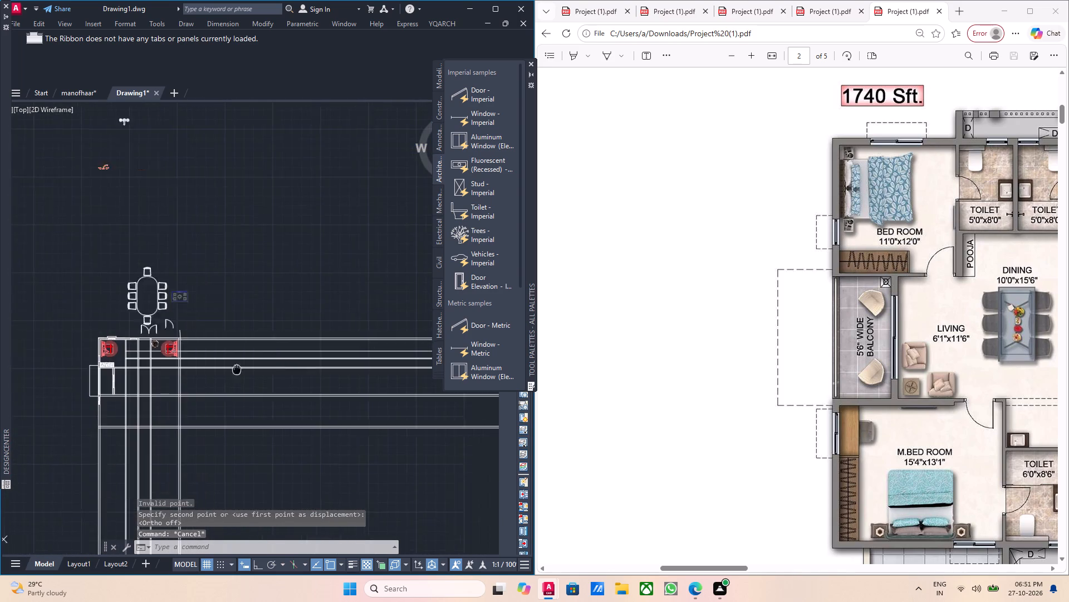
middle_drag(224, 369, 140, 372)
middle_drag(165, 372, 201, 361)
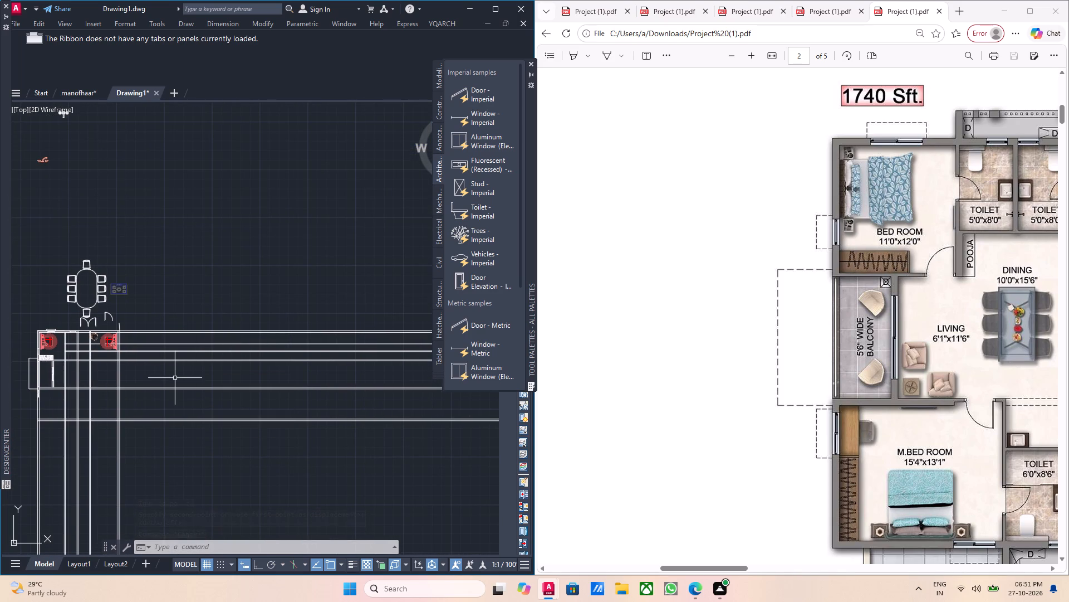
Rotate the east door of the mirrored pair about its hinge end to a 270° rotation, leaving its leaf horizontal, using Ortho.
middle_drag(82, 371, 145, 368)
scroll(122, 269, up, 4)
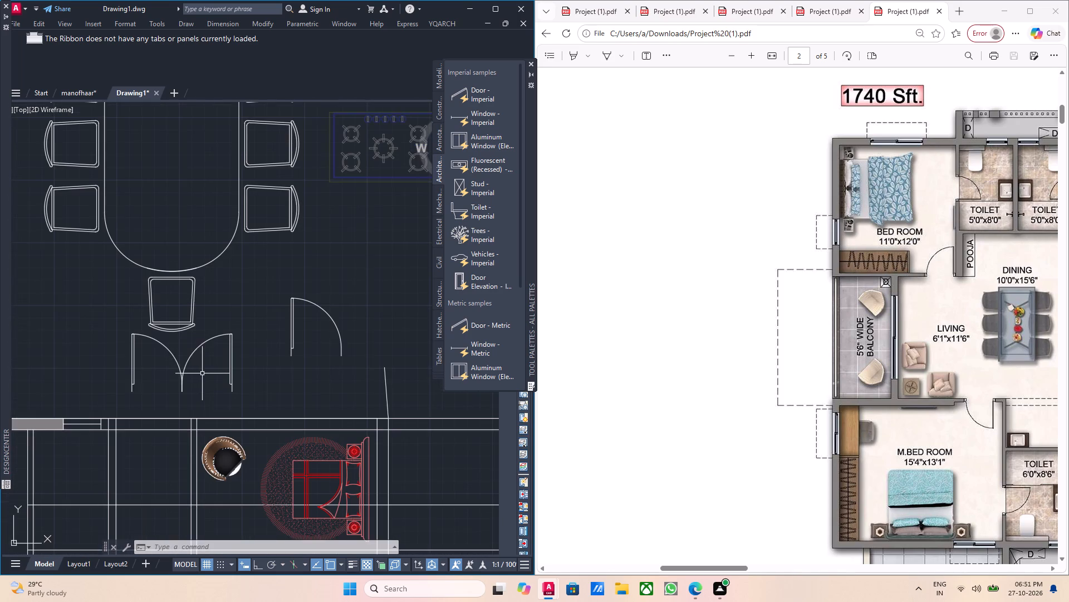
middle_drag(204, 373, 199, 345)
scroll(227, 331, down, 2)
middle_drag(199, 349, 176, 329)
scroll(181, 328, up, 1)
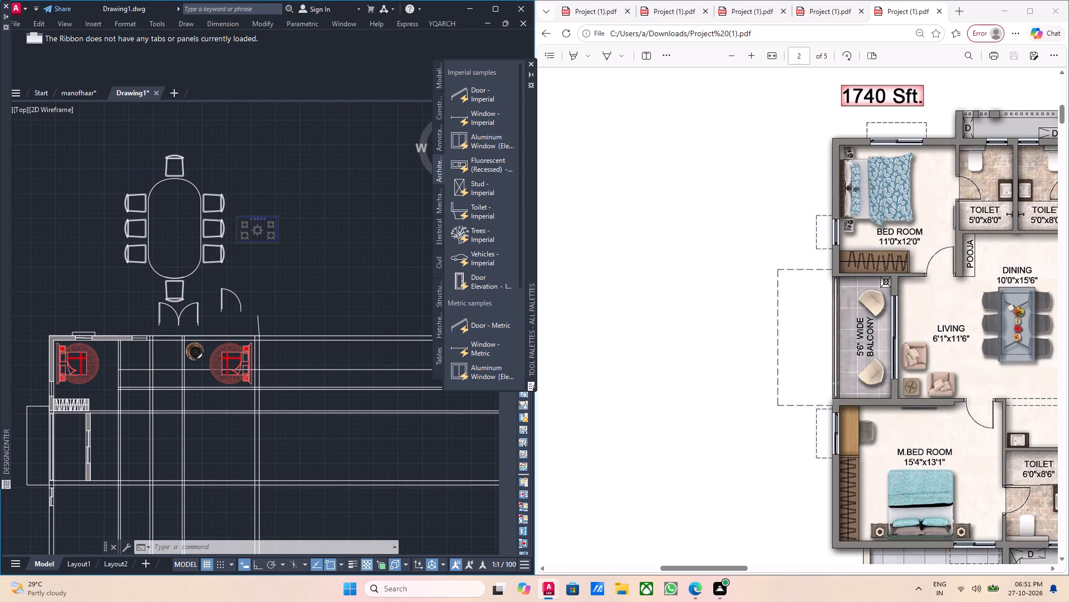
middle_drag(183, 327, 130, 351)
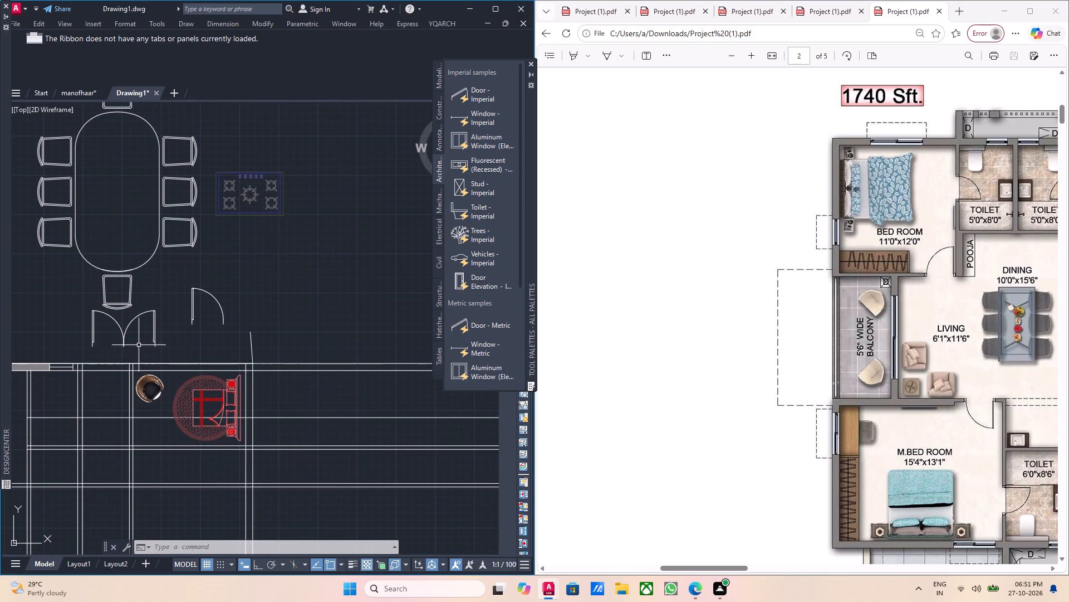
scroll(153, 352, up, 3)
drag(187, 333, 156, 324)
click(133, 308)
middle_drag(189, 342, 117, 336)
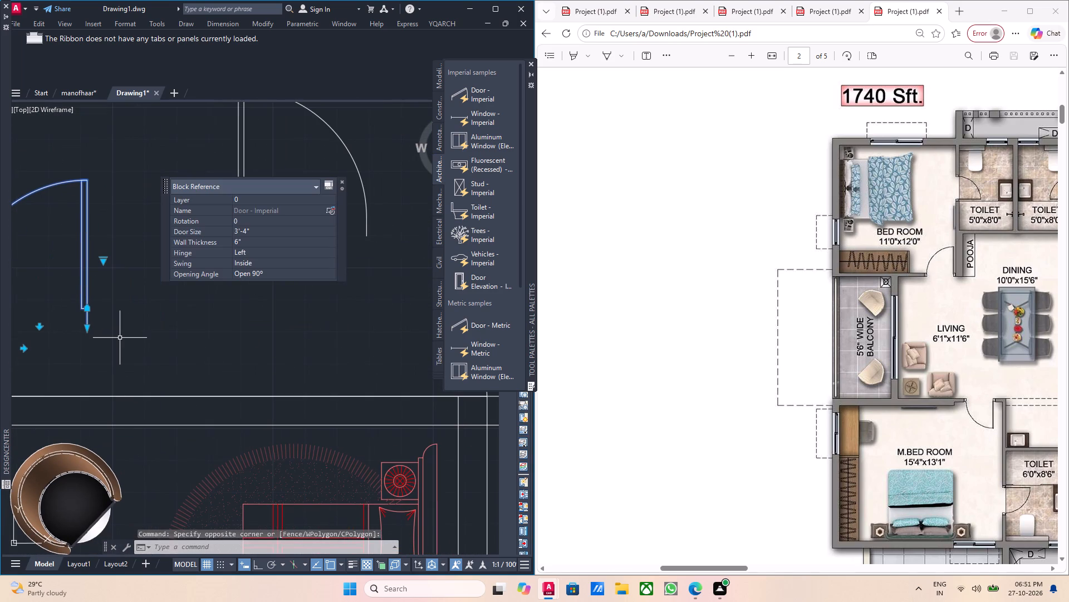
text(ro)
key(Return)
click(87, 325)
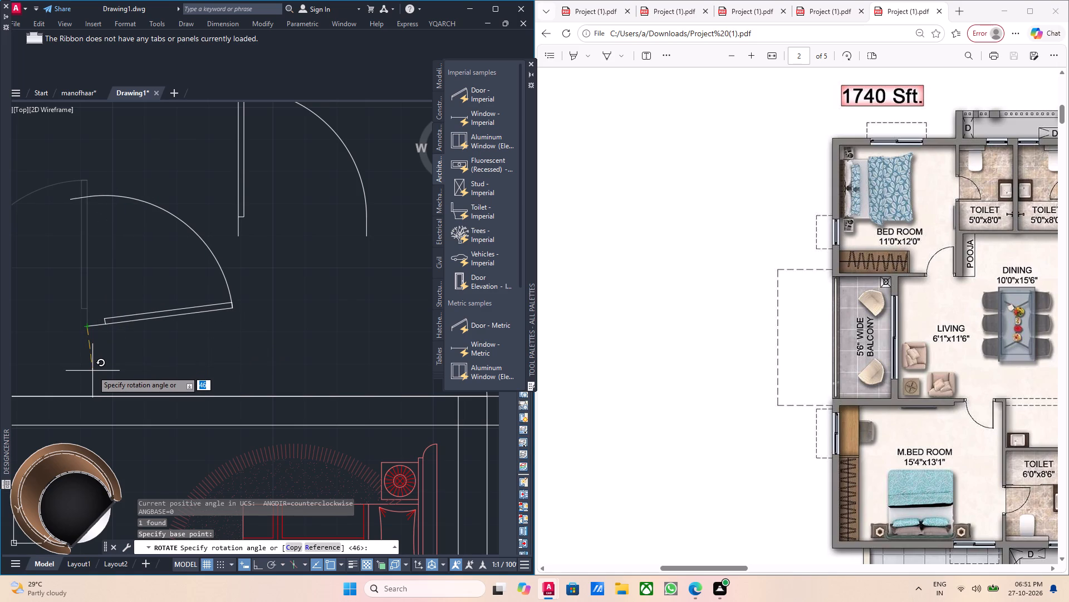
key(F7)
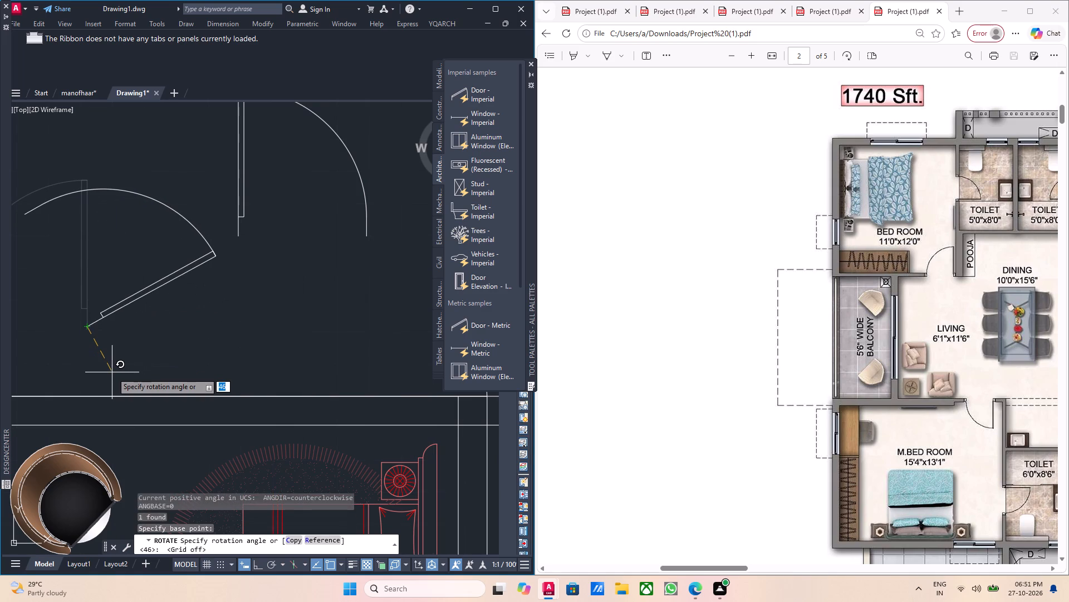
key(F9)
key(F7)
key(F8)
click(115, 378)
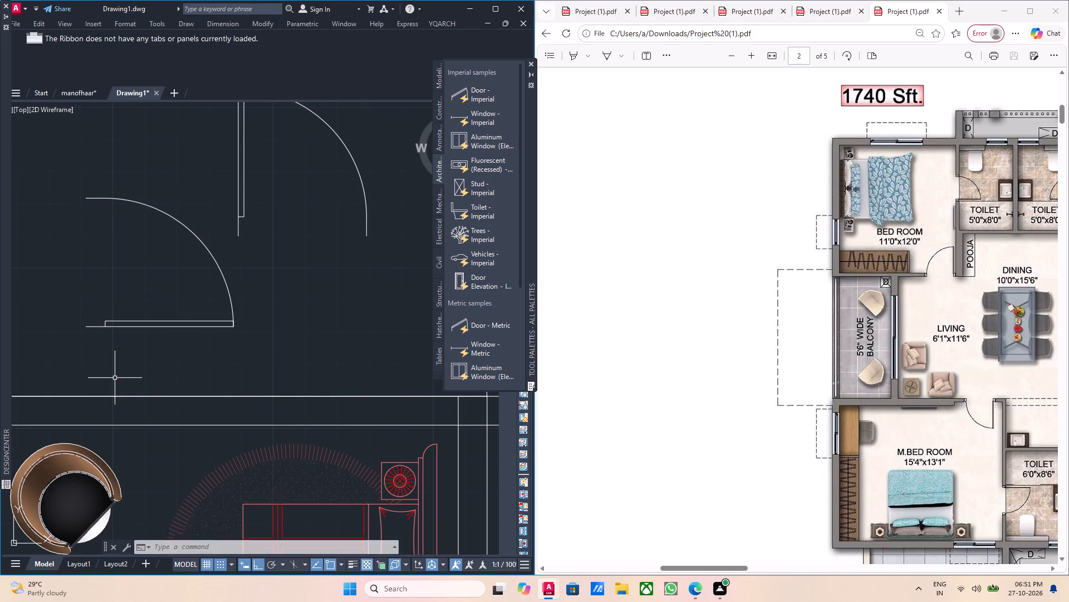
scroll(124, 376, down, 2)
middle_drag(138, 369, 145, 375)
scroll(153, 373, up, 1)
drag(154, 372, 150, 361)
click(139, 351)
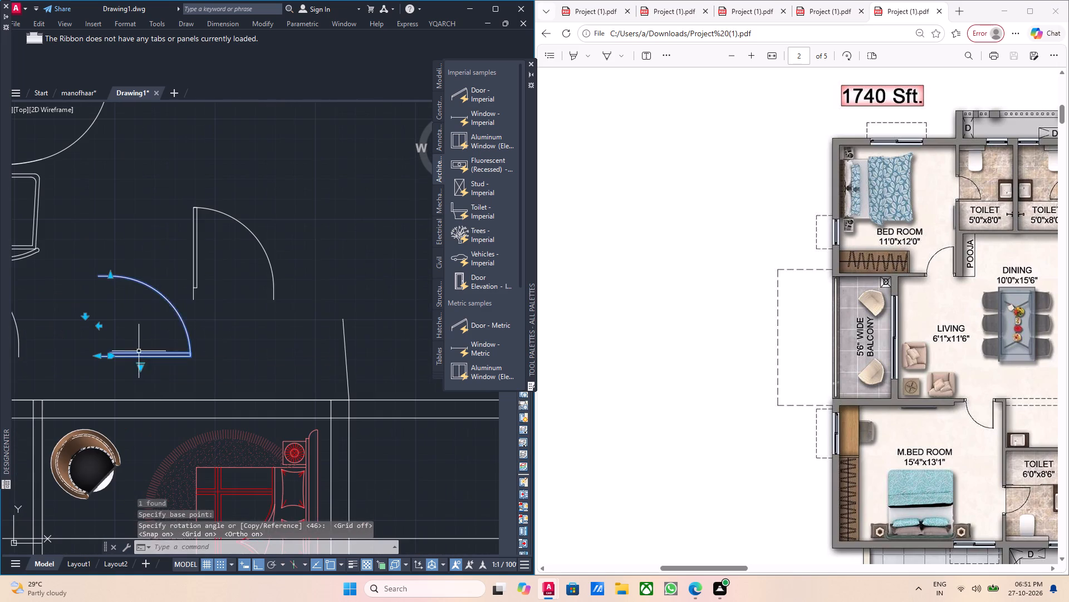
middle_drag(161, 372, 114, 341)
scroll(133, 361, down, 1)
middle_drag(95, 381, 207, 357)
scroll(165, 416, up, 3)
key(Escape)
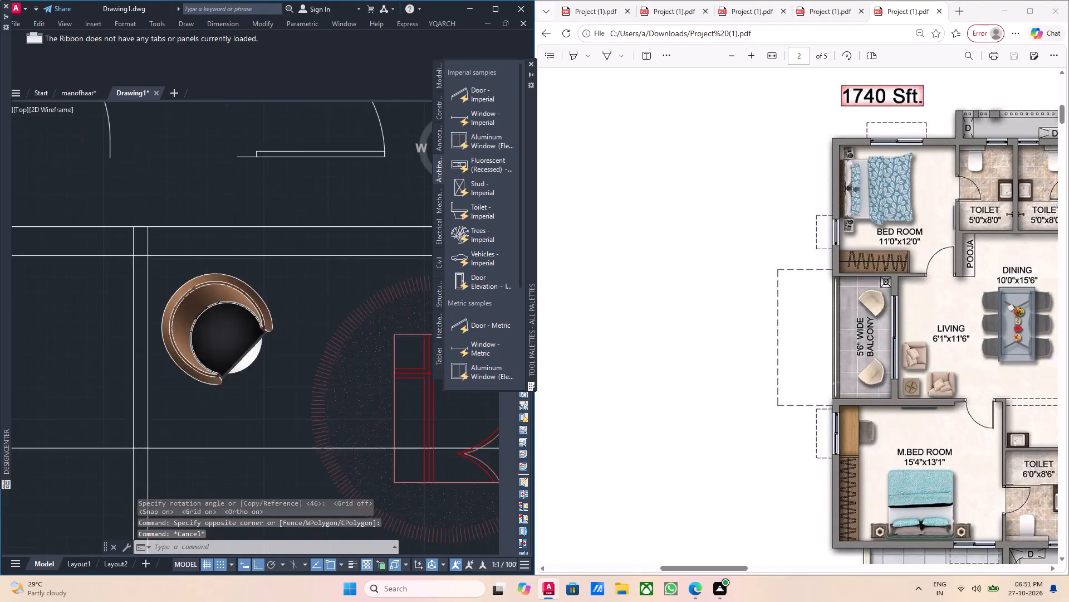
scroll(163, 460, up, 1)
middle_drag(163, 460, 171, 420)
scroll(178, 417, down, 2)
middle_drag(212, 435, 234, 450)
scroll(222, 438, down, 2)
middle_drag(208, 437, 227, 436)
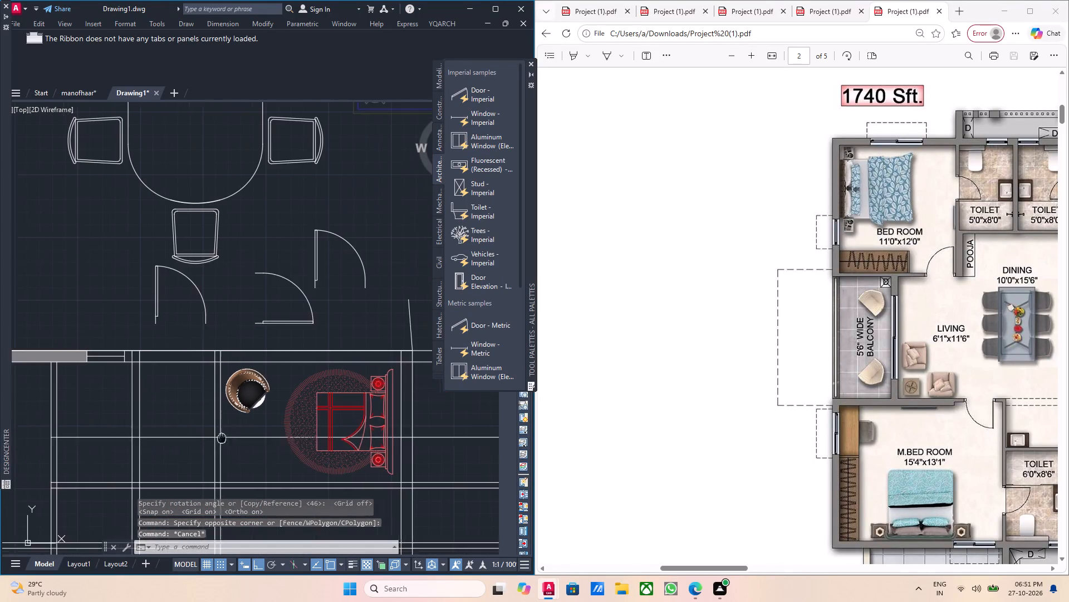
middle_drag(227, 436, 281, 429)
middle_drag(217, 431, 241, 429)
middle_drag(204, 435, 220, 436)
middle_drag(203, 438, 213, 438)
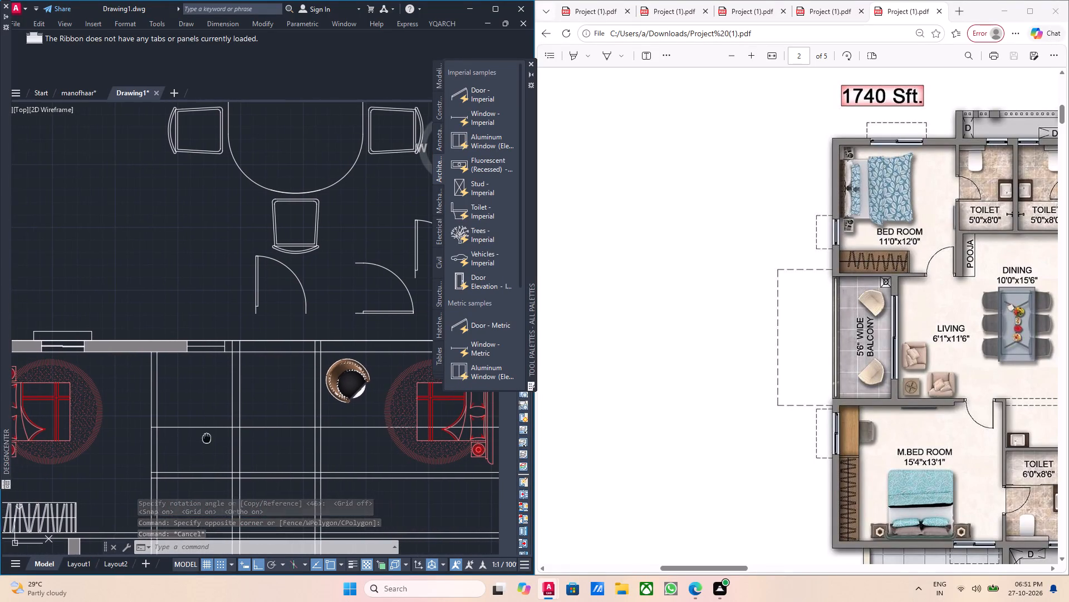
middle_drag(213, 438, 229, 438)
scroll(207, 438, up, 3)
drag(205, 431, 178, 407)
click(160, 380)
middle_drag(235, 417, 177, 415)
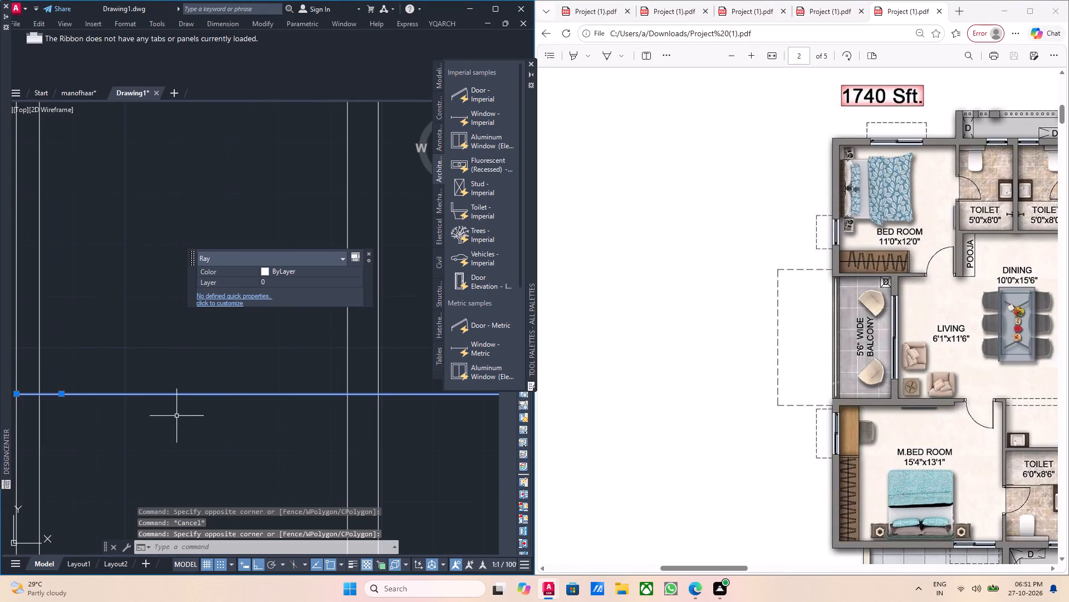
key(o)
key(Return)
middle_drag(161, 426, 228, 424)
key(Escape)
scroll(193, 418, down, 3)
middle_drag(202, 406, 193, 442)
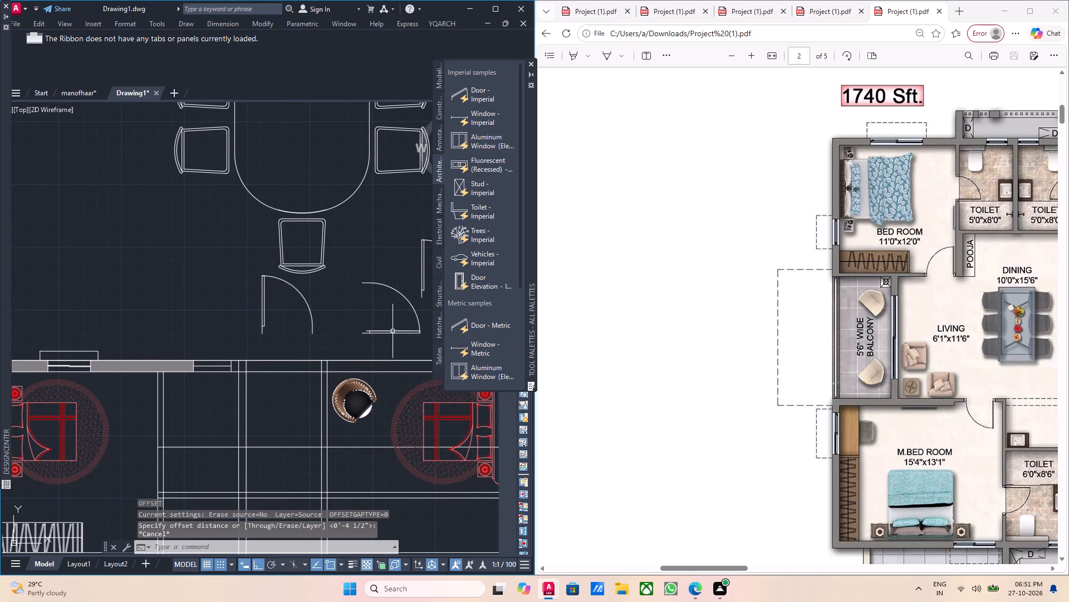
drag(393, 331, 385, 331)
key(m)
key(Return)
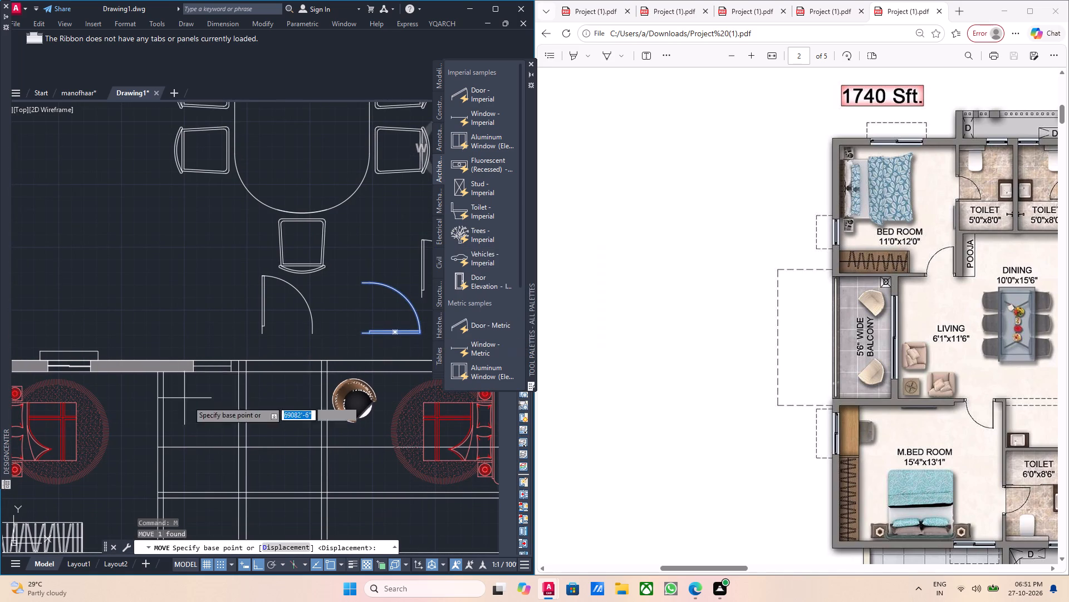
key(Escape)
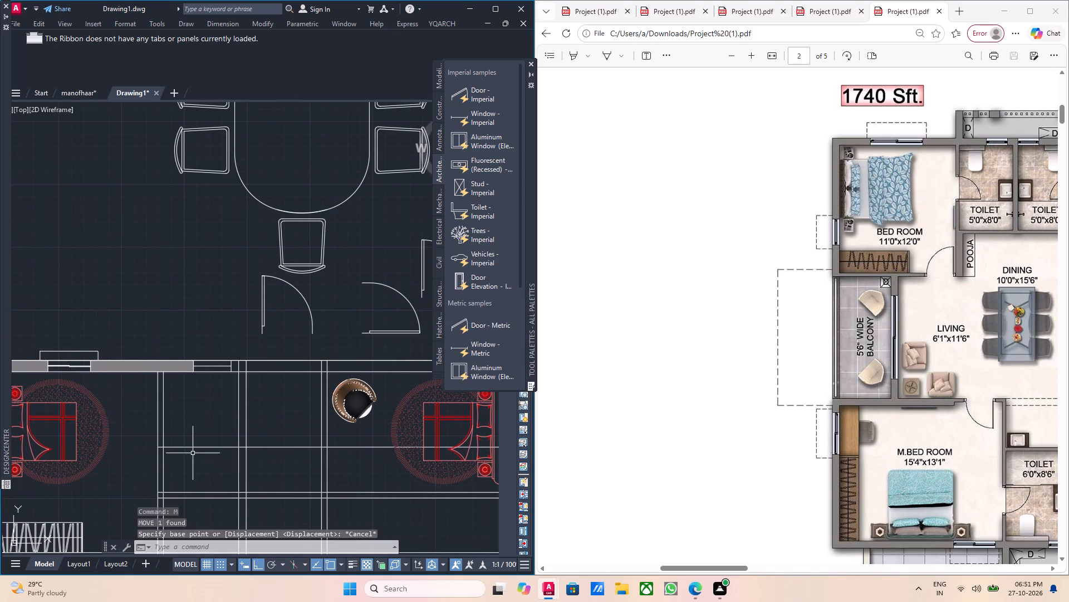
Offset the single horizontal ray just south of the north exterior wall by 2'6" to the north.
click(186, 449)
click(192, 446)
click(194, 453)
click(190, 444)
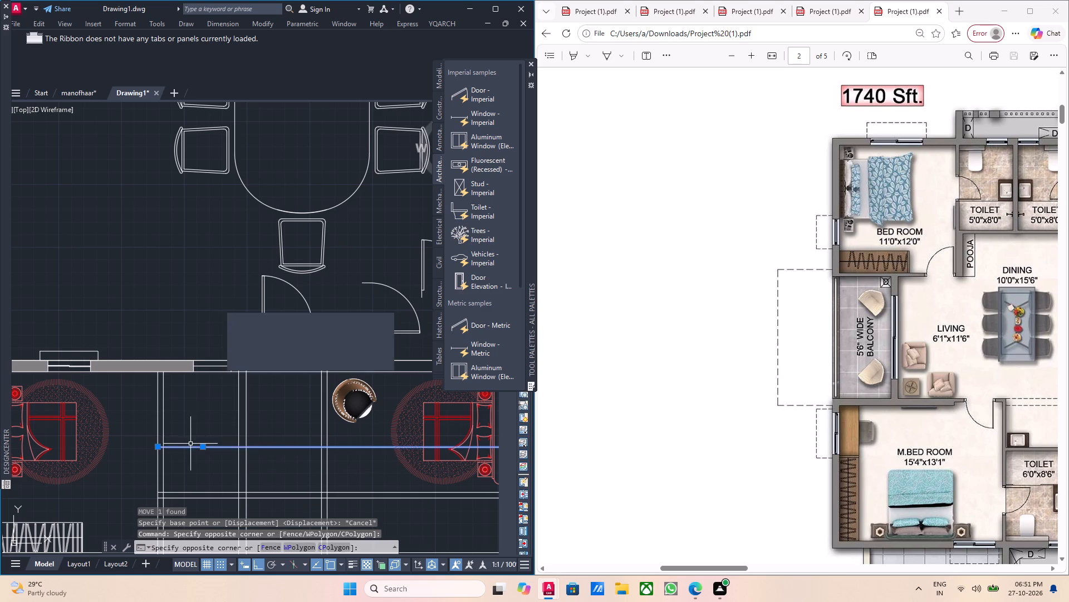
middle_drag(258, 453, 246, 455)
key(o)
key(Return)
scroll(163, 464, up, 2)
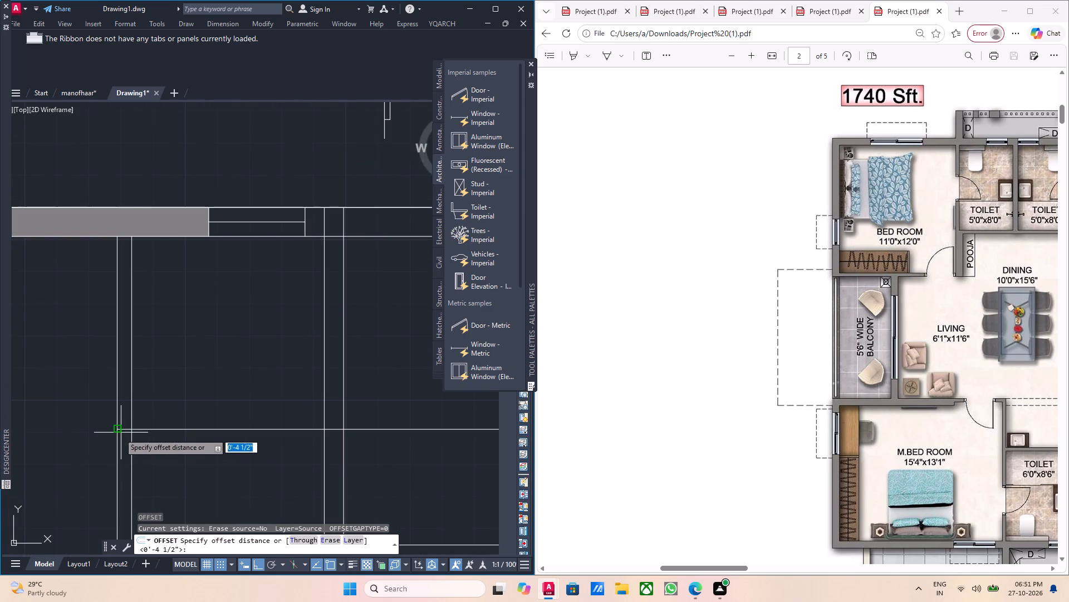
click(116, 426)
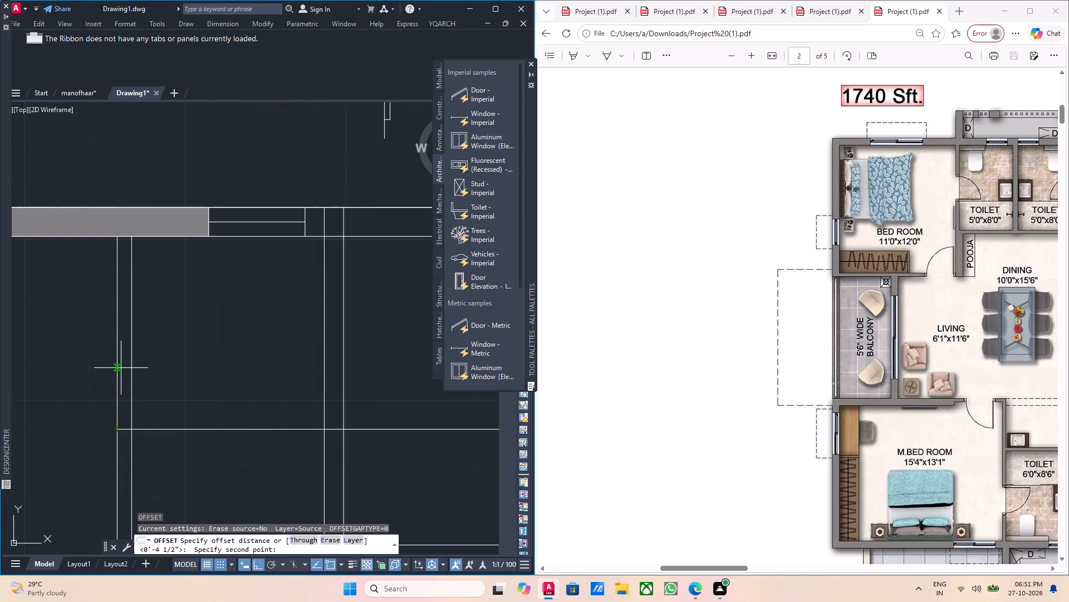
key(6)
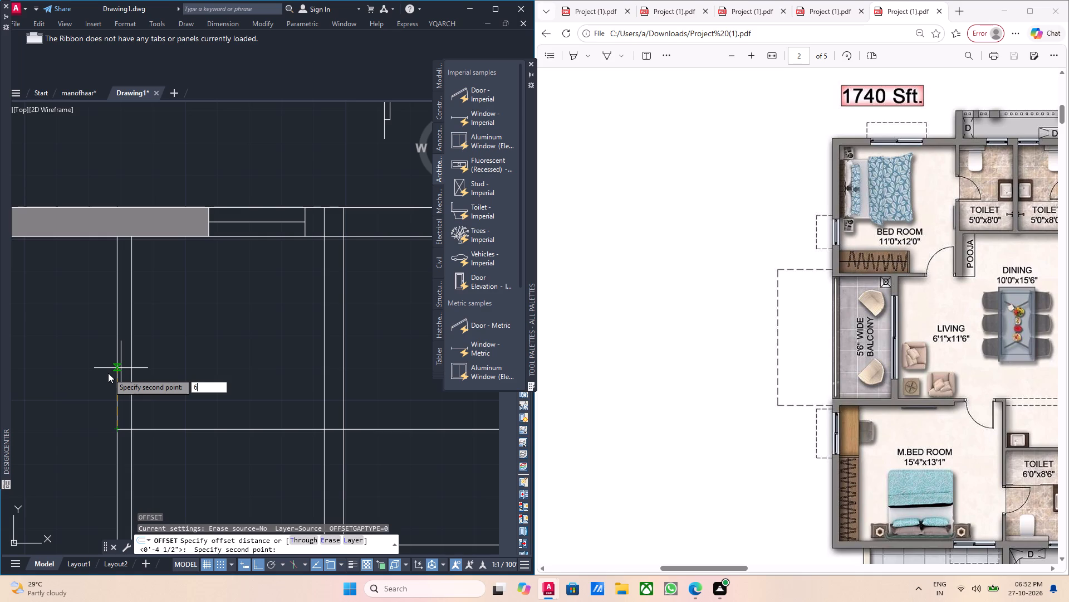
key(BackSpace)
text(2'6)
key(Return)
click(193, 375)
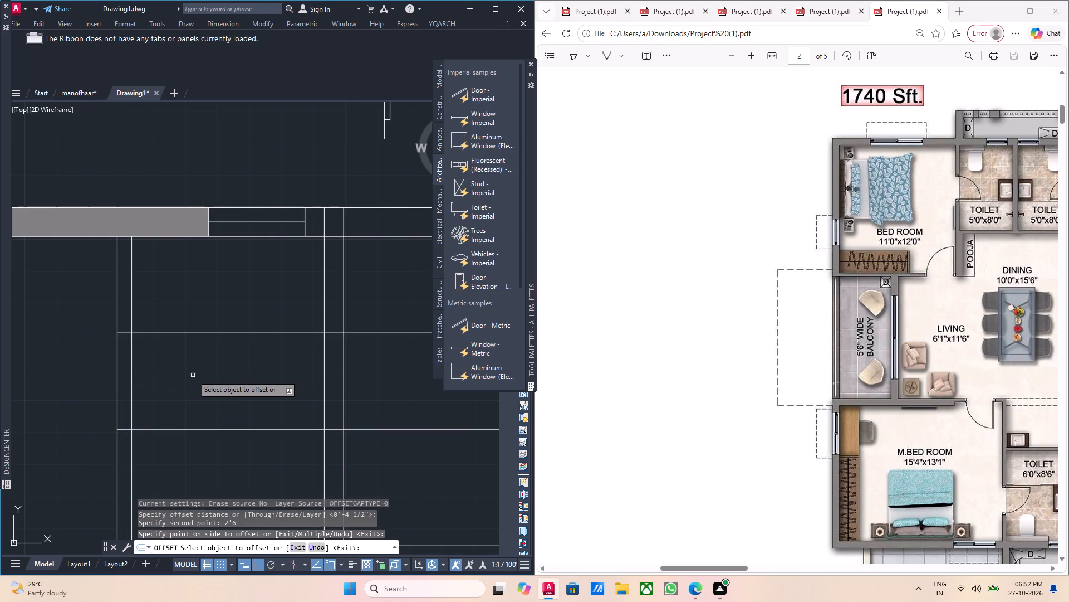
scroll(193, 375, down, 2)
middle_drag(207, 391, 162, 401)
key(Escape)
middle_drag(234, 365, 204, 376)
key(Escape)
Copy the rotated door by its hinge-side corner onto the toilet wall's west line at the lower ray, with Ortho and Snap off.
scroll(347, 315, up, 1)
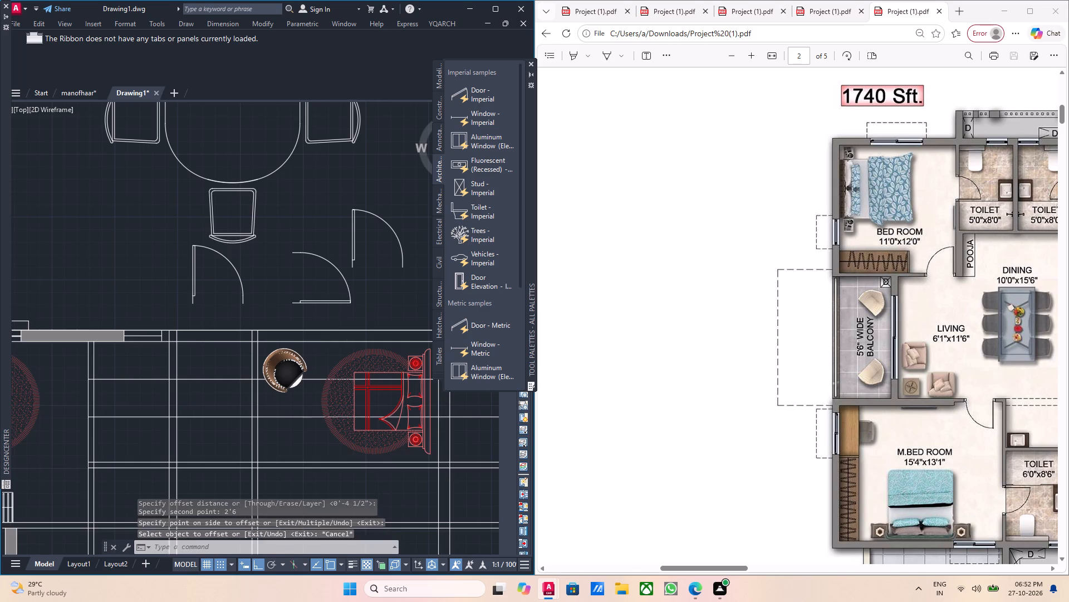
drag(340, 314, 313, 309)
click(279, 298)
drag(326, 313, 311, 309)
click(272, 280)
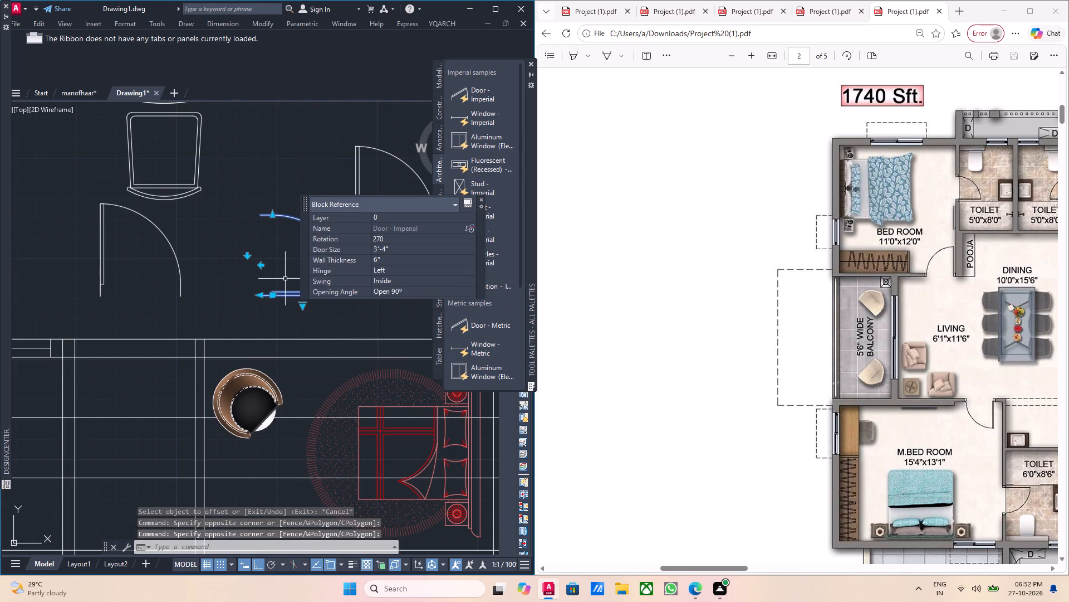
text(co)
key(Return)
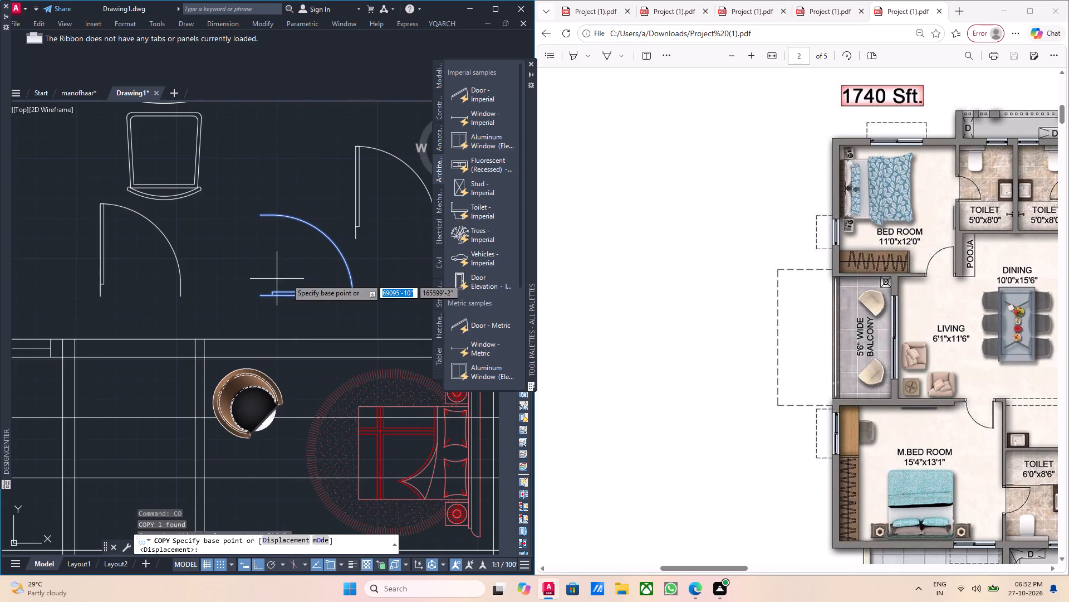
click(259, 298)
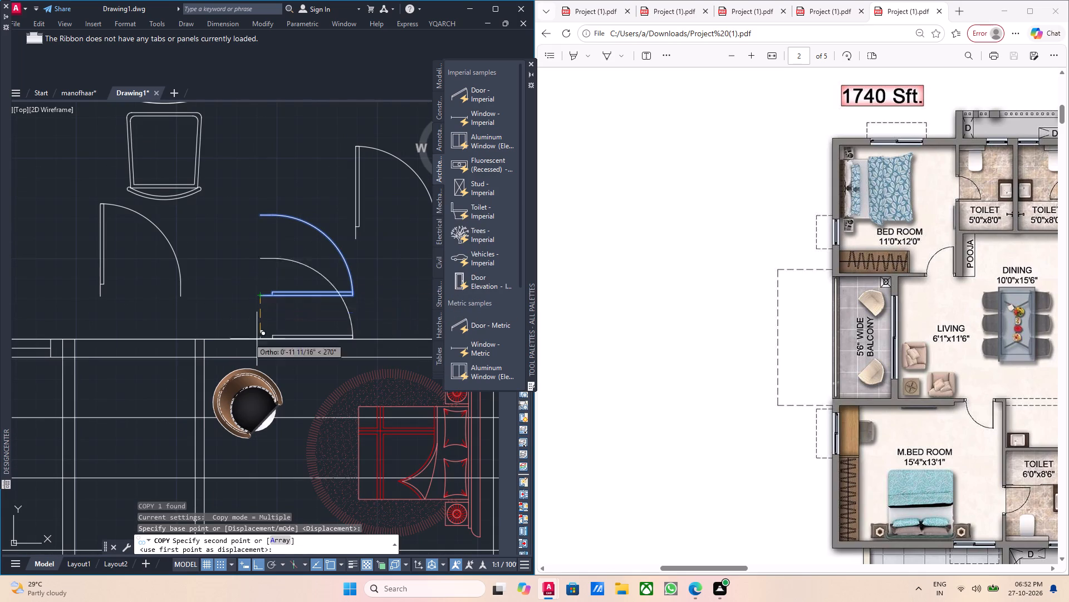
middle_drag(147, 405, 188, 323)
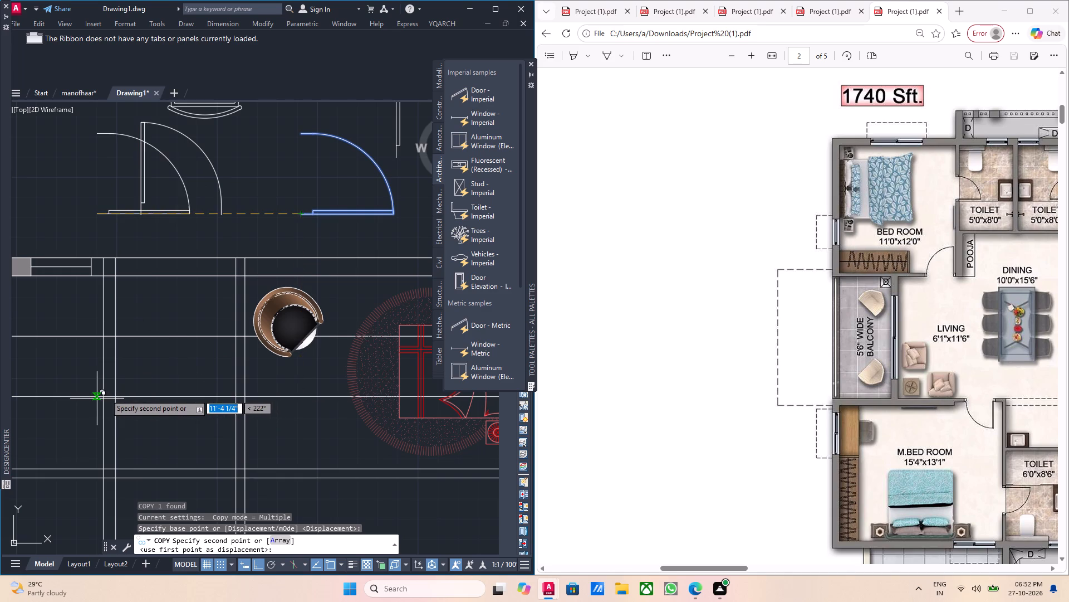
key(F8)
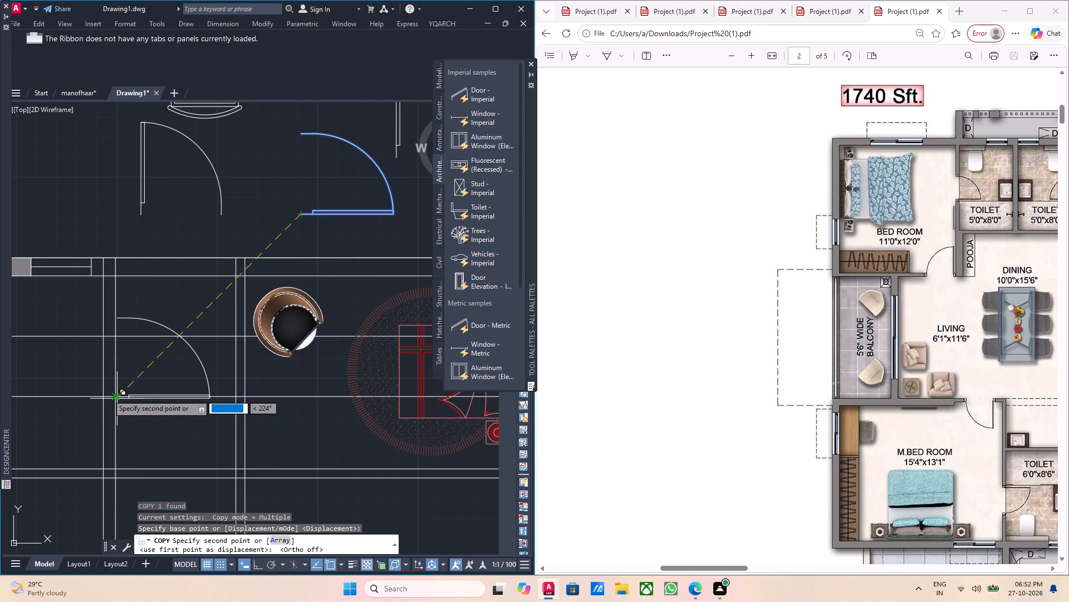
scroll(107, 394, up, 2)
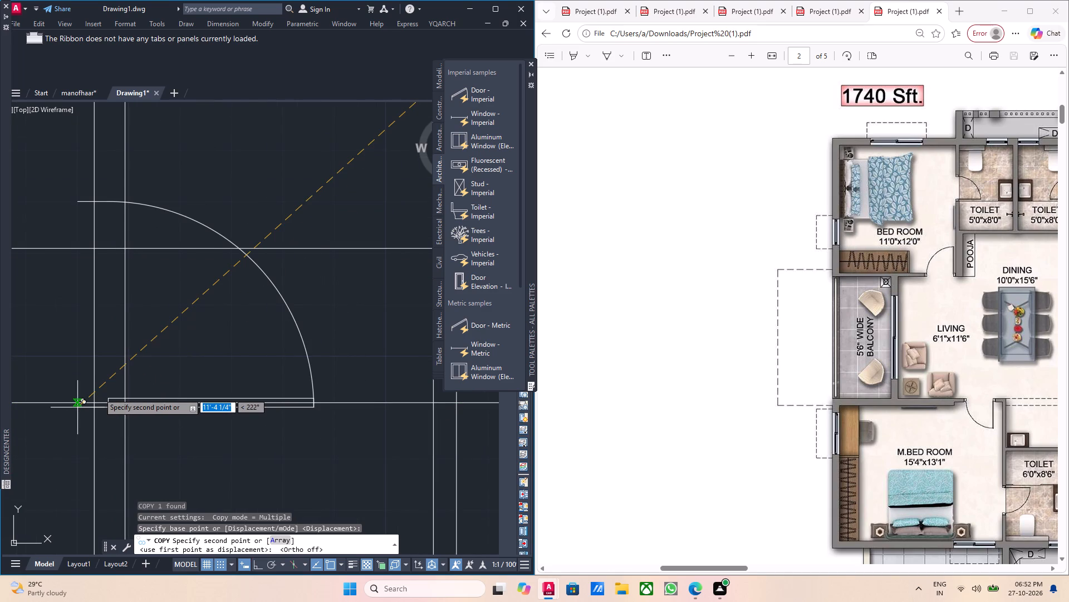
key(F9)
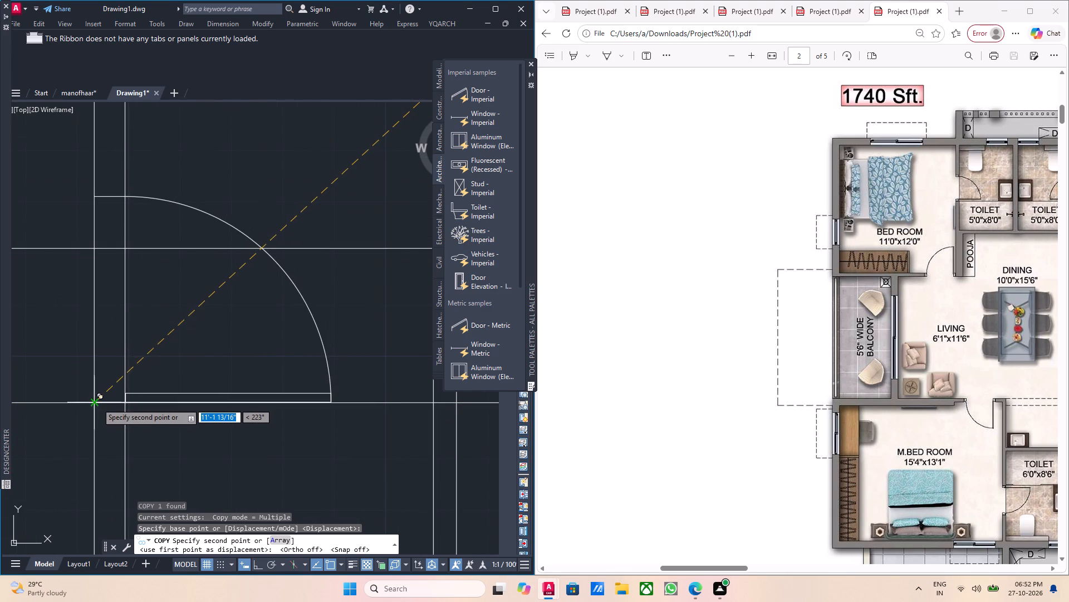
click(97, 403)
key(Escape)
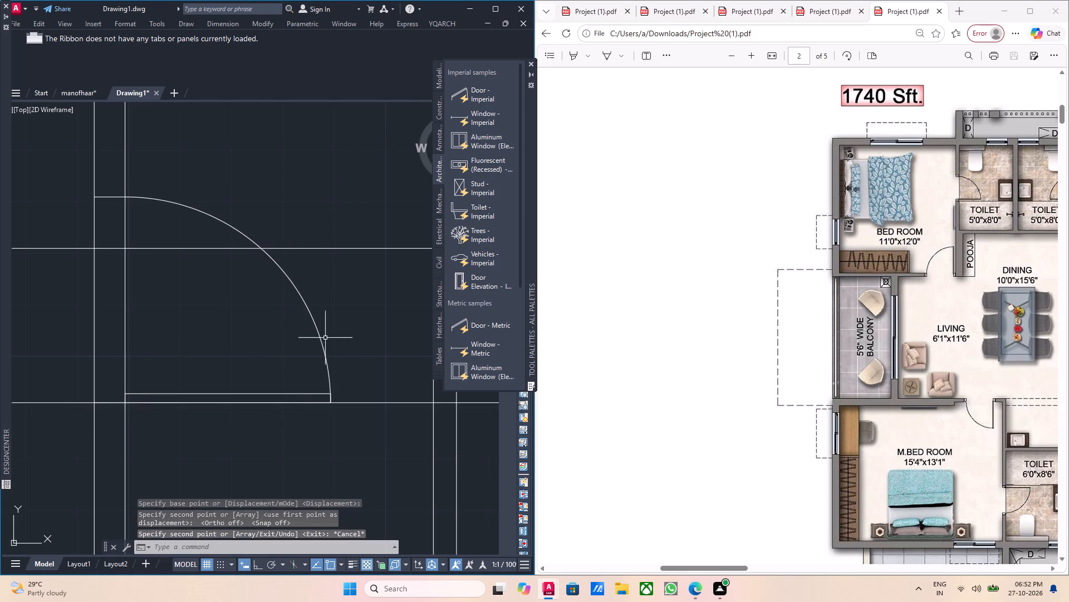
Scale the copied door about its lower wall corner by about 0.75 to fit the opening between the two horizontal rays.
drag(327, 338, 313, 342)
click(297, 343)
text(sc)
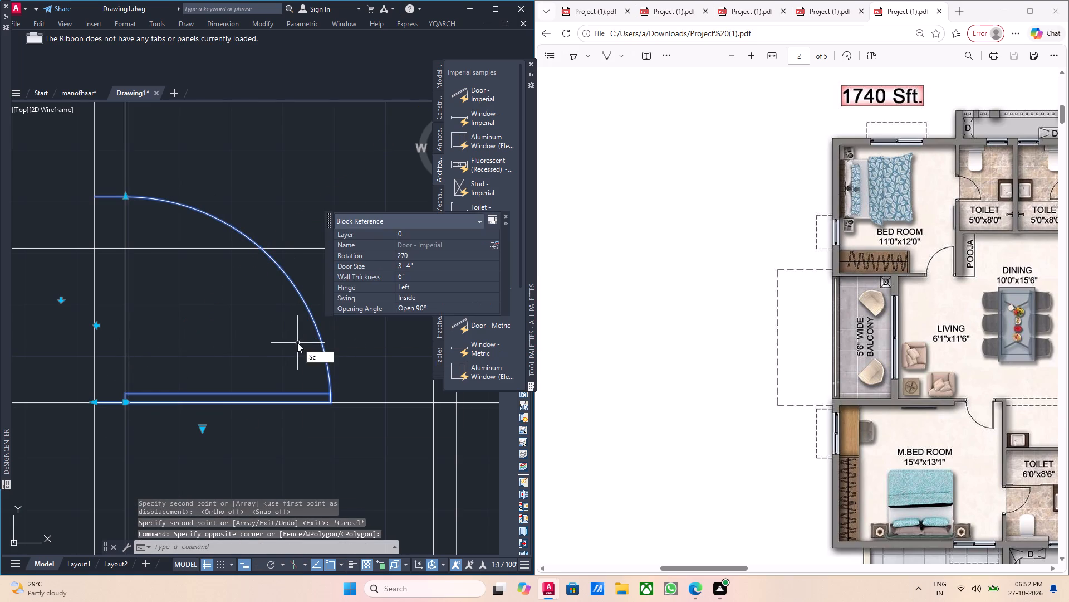
key(Return)
click(94, 404)
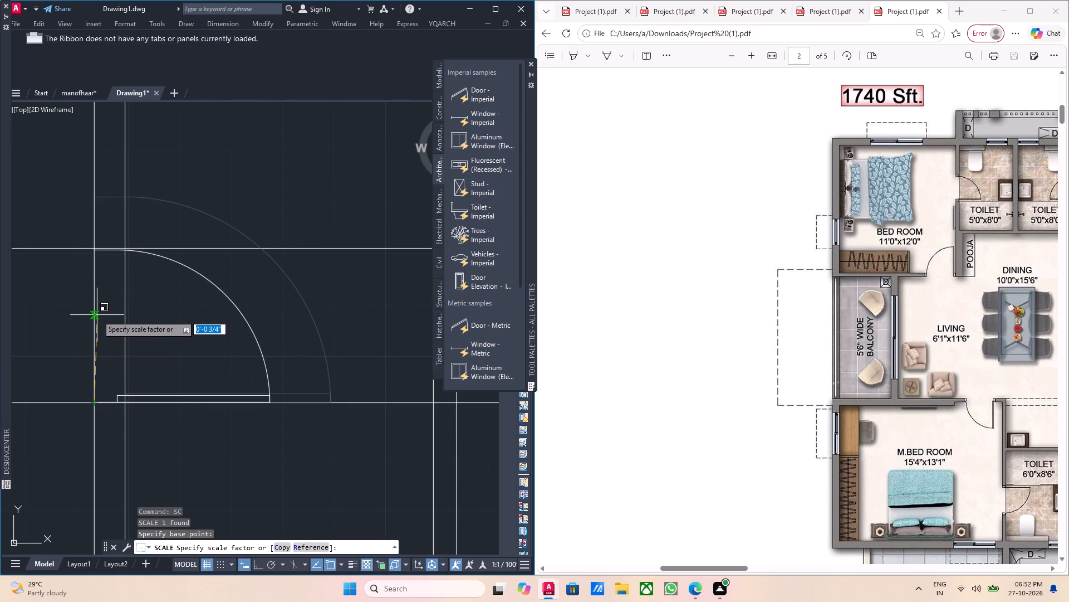
scroll(97, 315, up, 2)
middle_drag(101, 312, 109, 352)
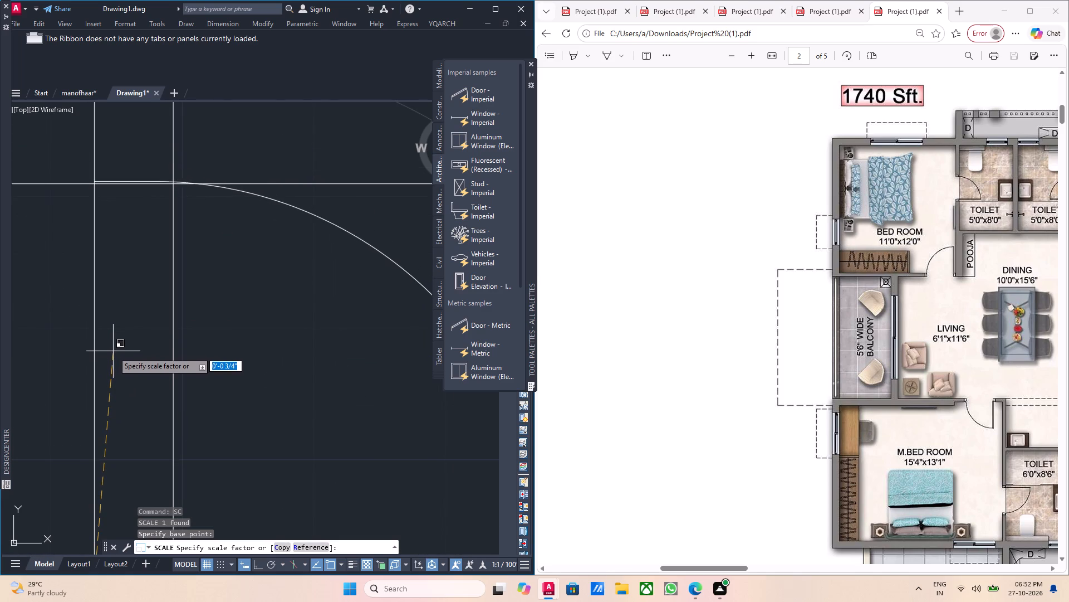
click(113, 352)
scroll(114, 353, down, 3)
key(Escape)
middle_drag(166, 362, 145, 362)
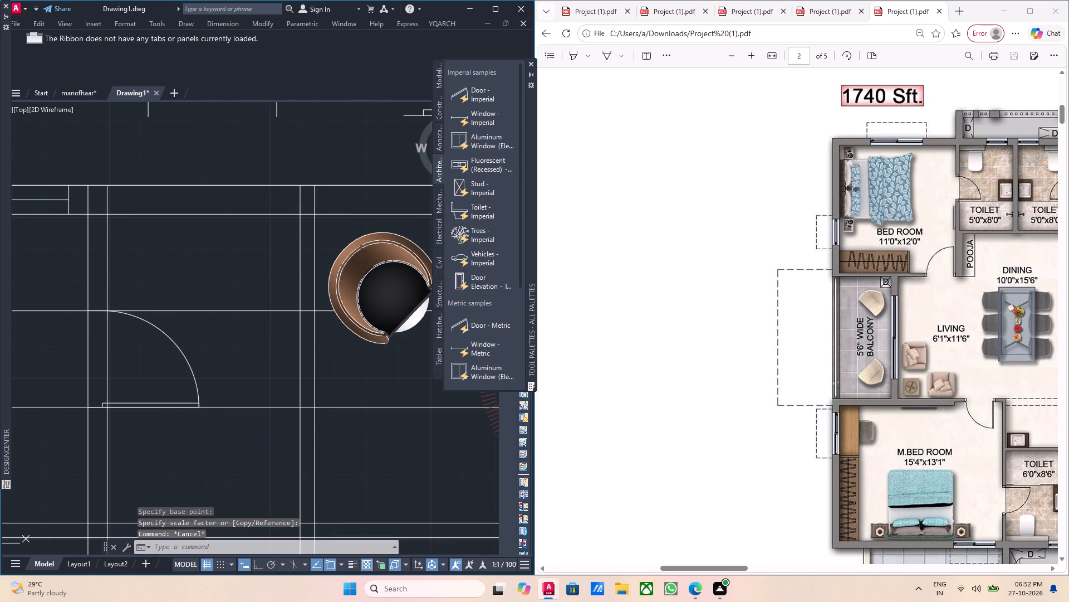
Trim both lines of the middle toilet wall between the two horizontal rays to open the doorway.
key(t)
key(Escape)
text(tr)
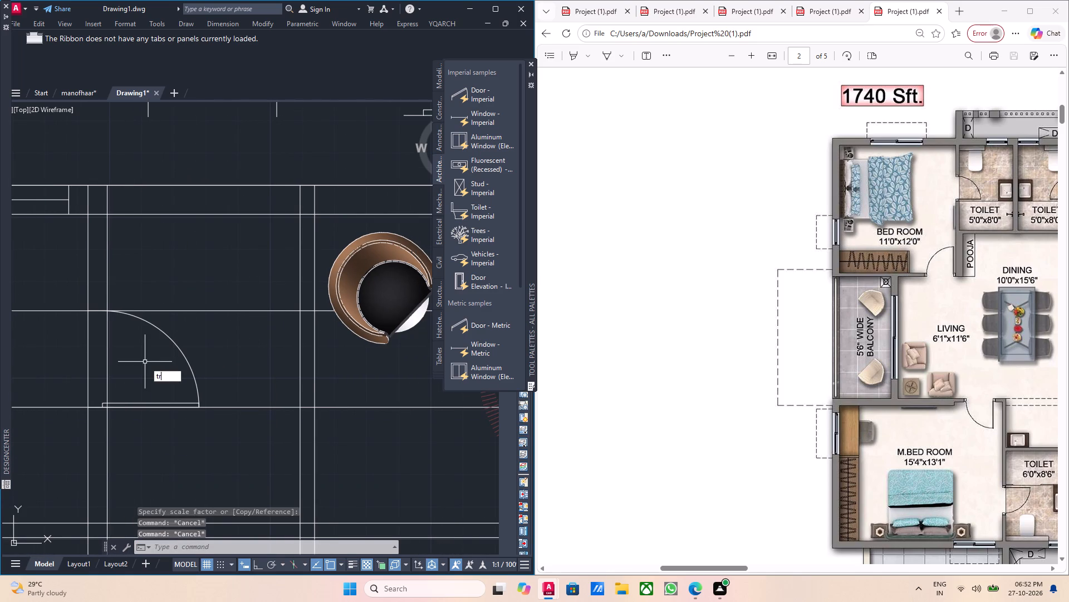
key(Return)
scroll(137, 372, up, 2)
drag(109, 373, 104, 373)
click(49, 367)
scroll(49, 366, down, 1)
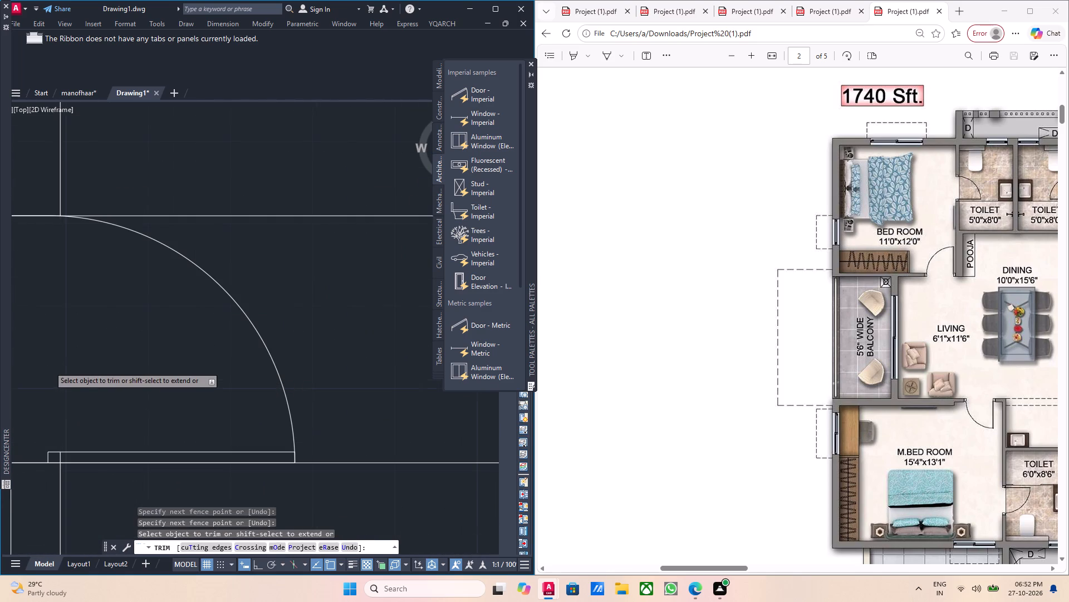
scroll(49, 366, down, 1)
middle_drag(50, 366, 120, 366)
drag(120, 366, 111, 366)
click(93, 366)
scroll(95, 364, down, 3)
key(Escape)
Move the door block from the middle toilet wall to the west toilet wall, by its lower wall corner, along the lower ray.
middle_drag(95, 364, 100, 365)
scroll(140, 356, up, 3)
scroll(140, 355, down, 1)
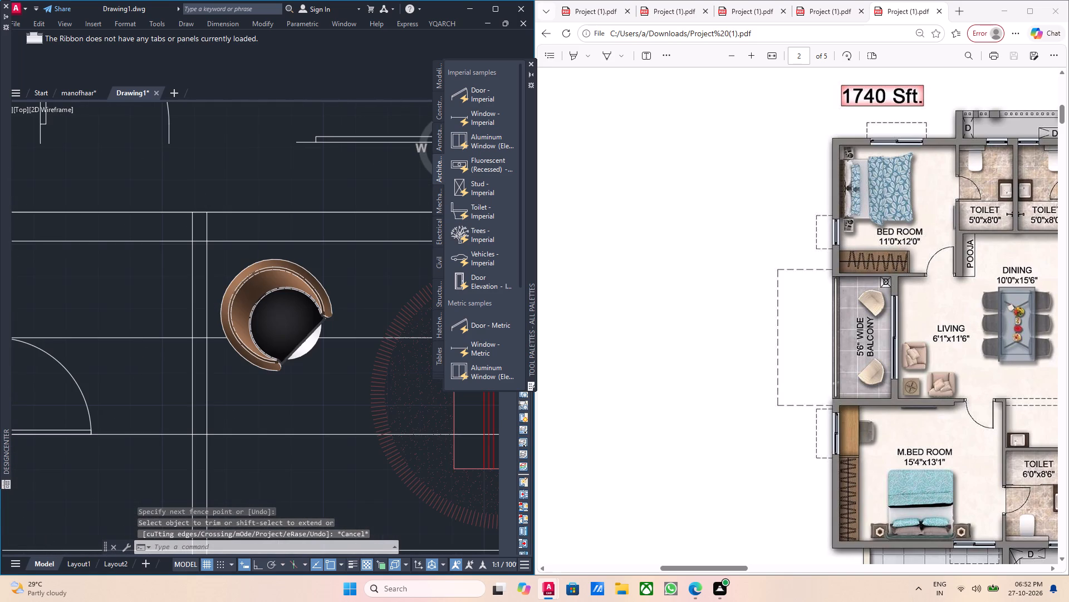
scroll(135, 361, up, 1)
scroll(136, 361, down, 3)
scroll(107, 370, up, 2)
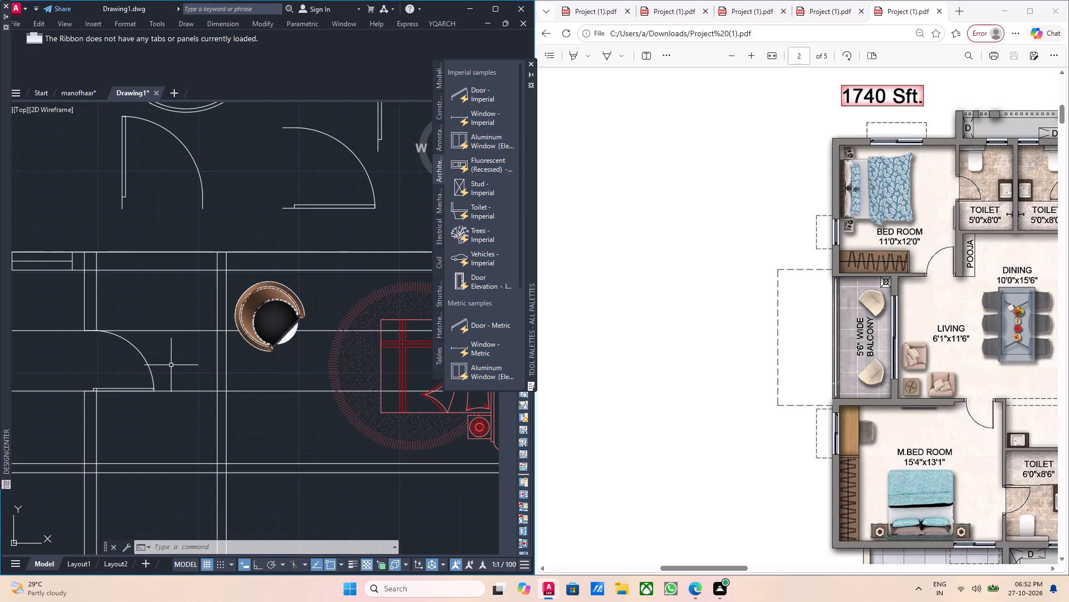
click(171, 365)
click(125, 371)
middle_drag(170, 370, 162, 371)
key(m)
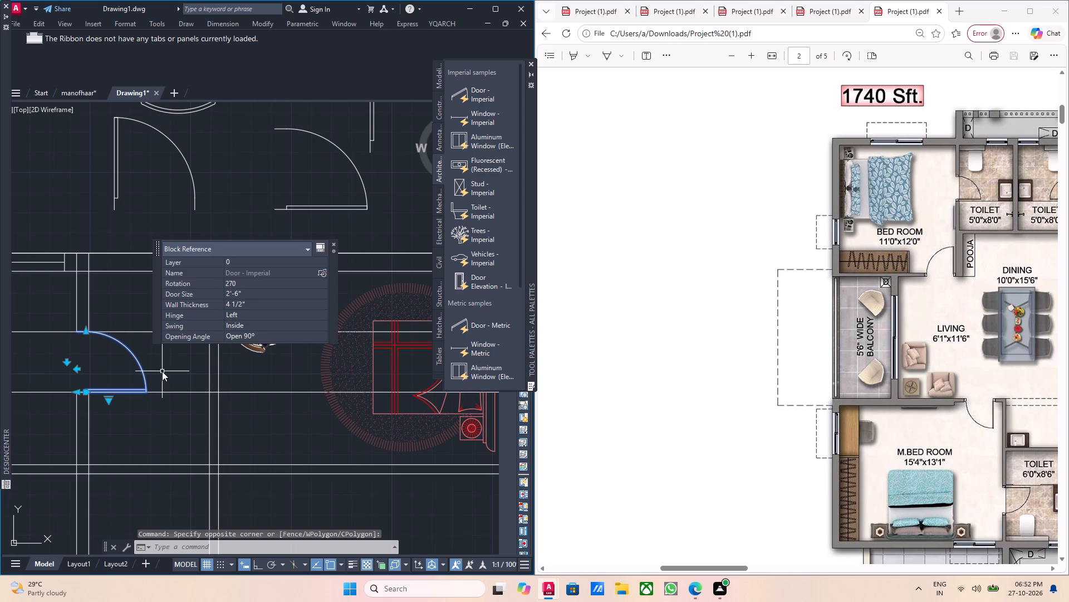
key(Return)
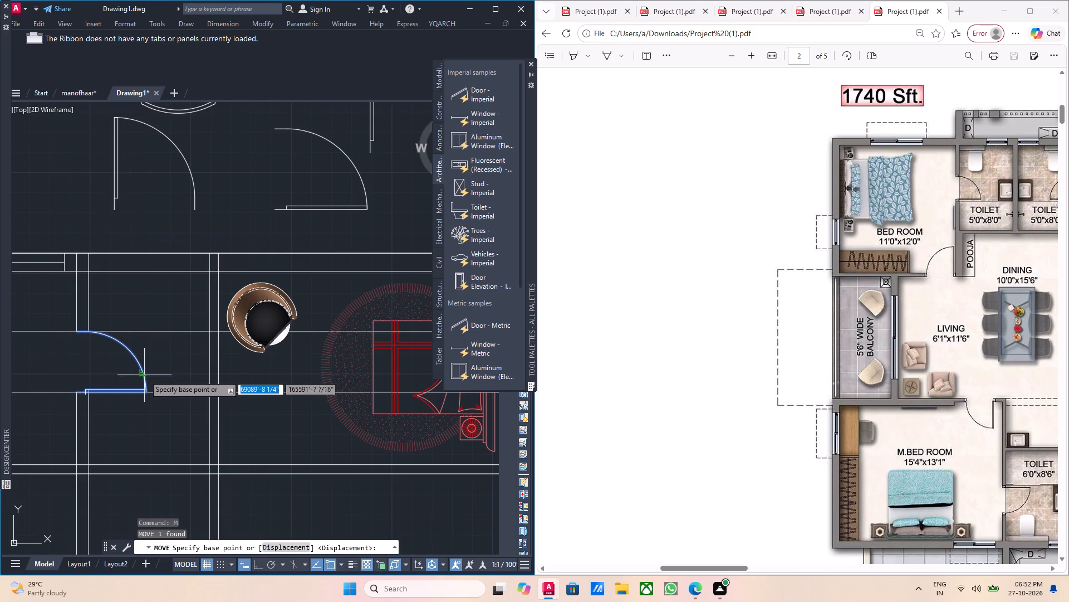
middle_drag(65, 413, 157, 395)
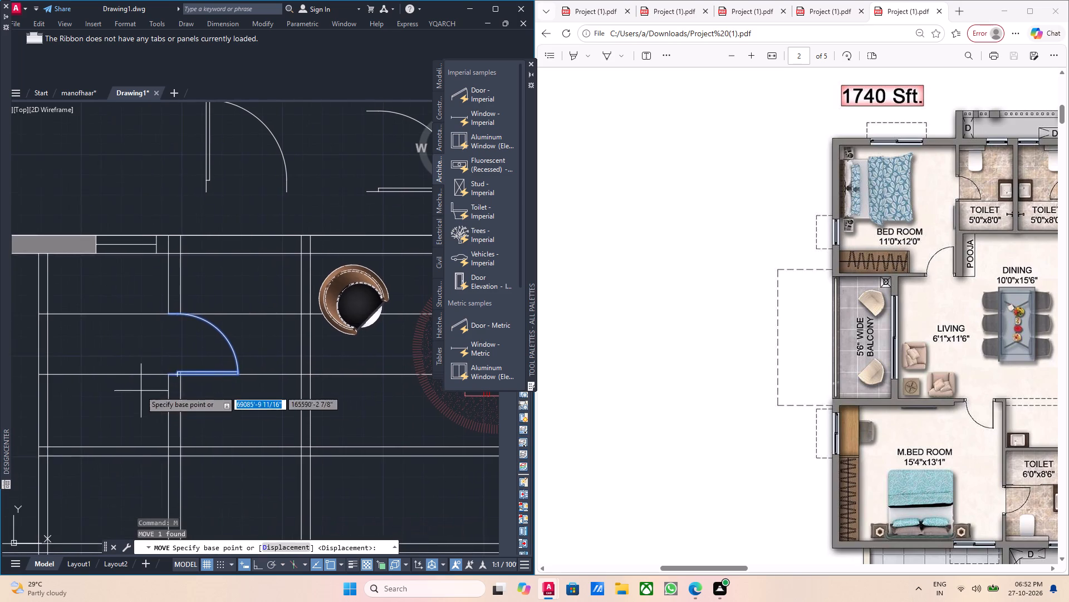
scroll(157, 377, up, 3)
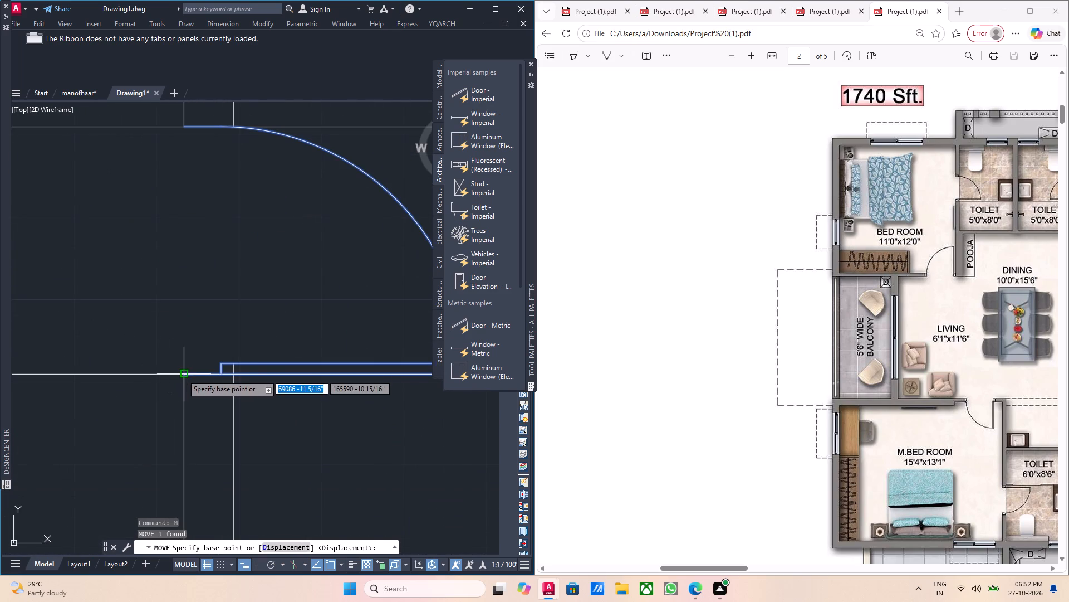
click(182, 375)
scroll(153, 369, down, 2)
middle_drag(140, 371, 338, 376)
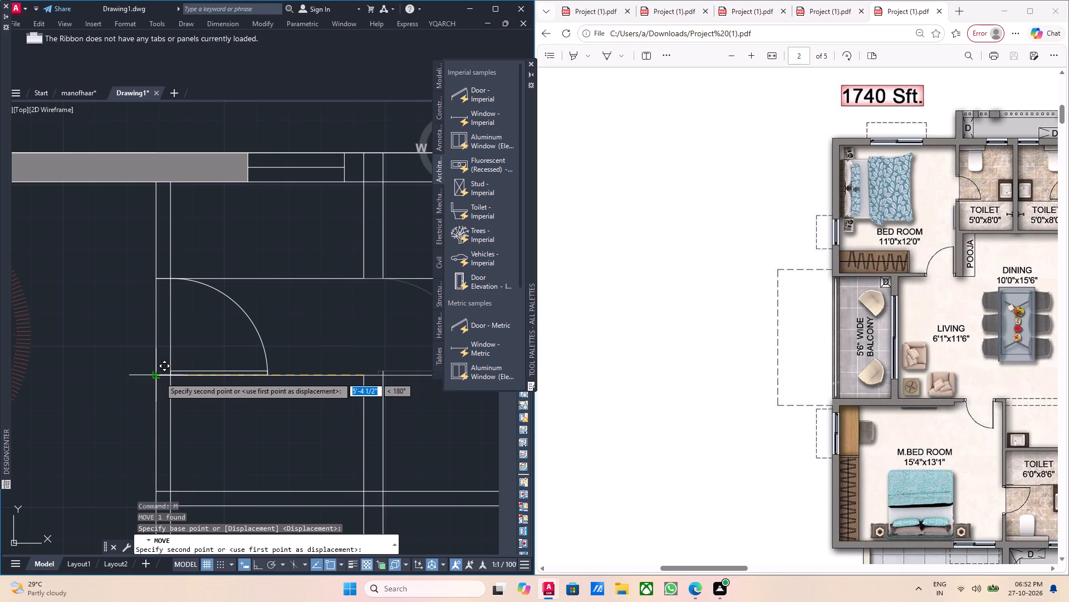
click(159, 377)
key(Escape)
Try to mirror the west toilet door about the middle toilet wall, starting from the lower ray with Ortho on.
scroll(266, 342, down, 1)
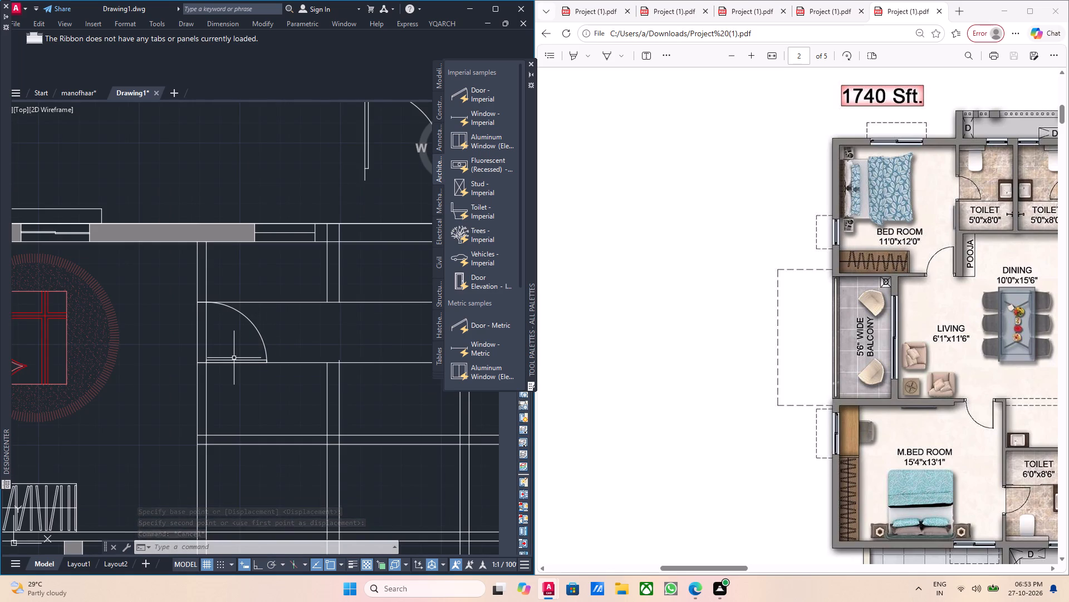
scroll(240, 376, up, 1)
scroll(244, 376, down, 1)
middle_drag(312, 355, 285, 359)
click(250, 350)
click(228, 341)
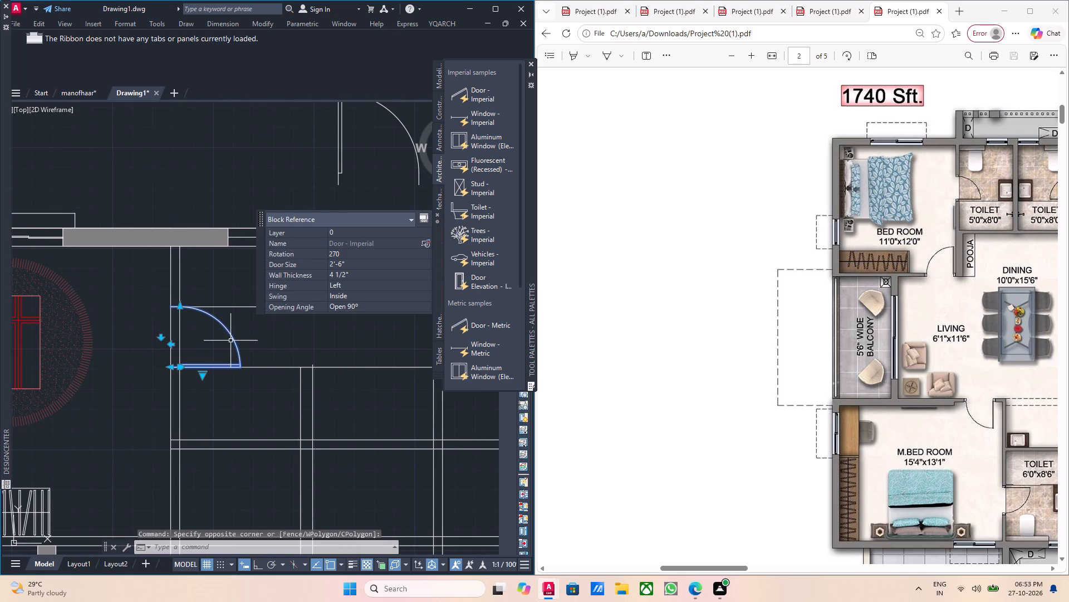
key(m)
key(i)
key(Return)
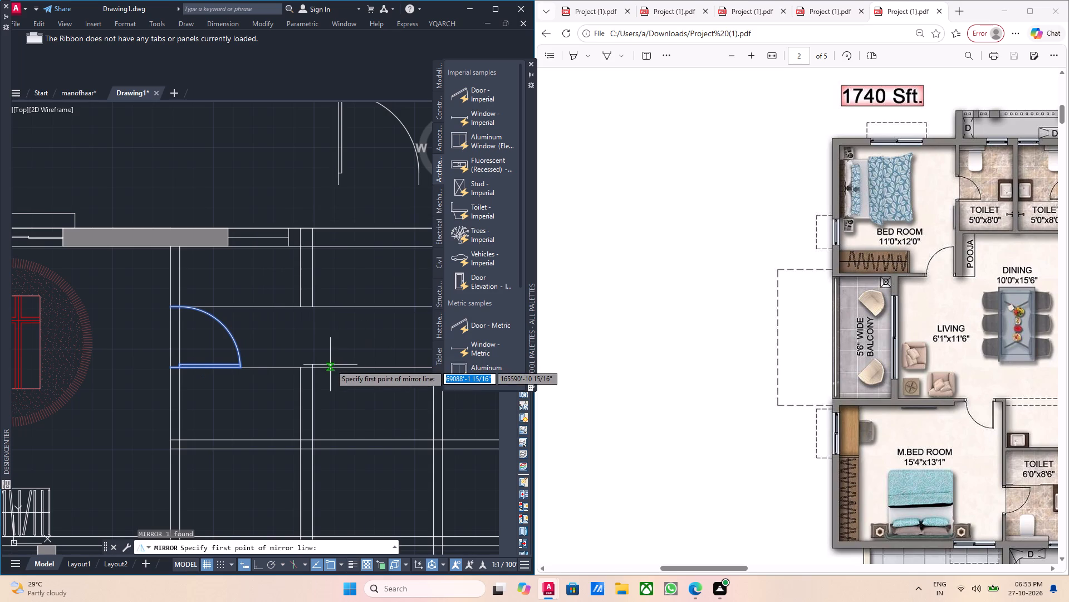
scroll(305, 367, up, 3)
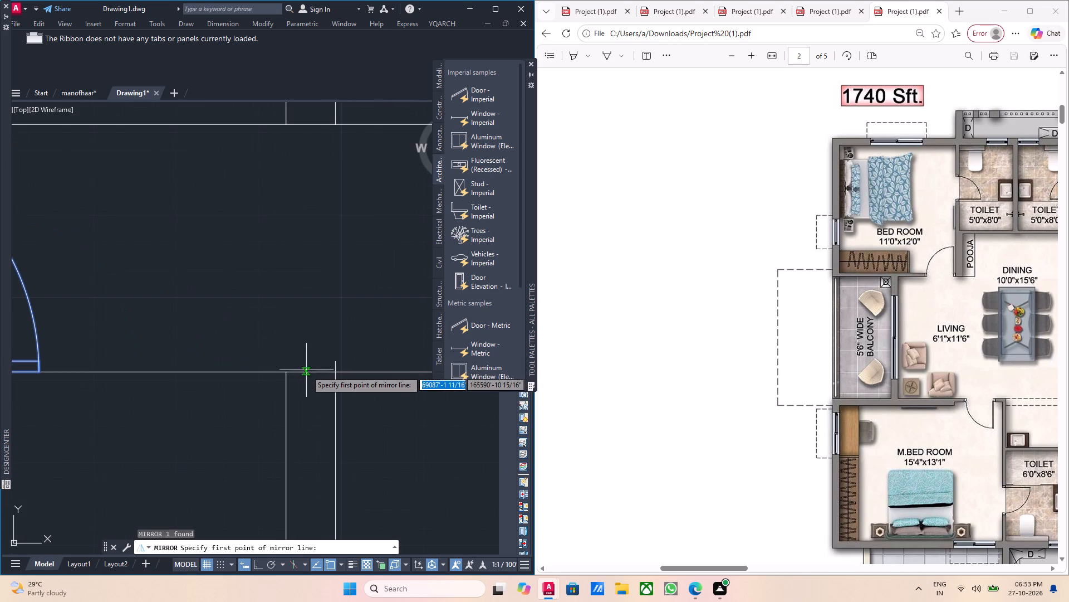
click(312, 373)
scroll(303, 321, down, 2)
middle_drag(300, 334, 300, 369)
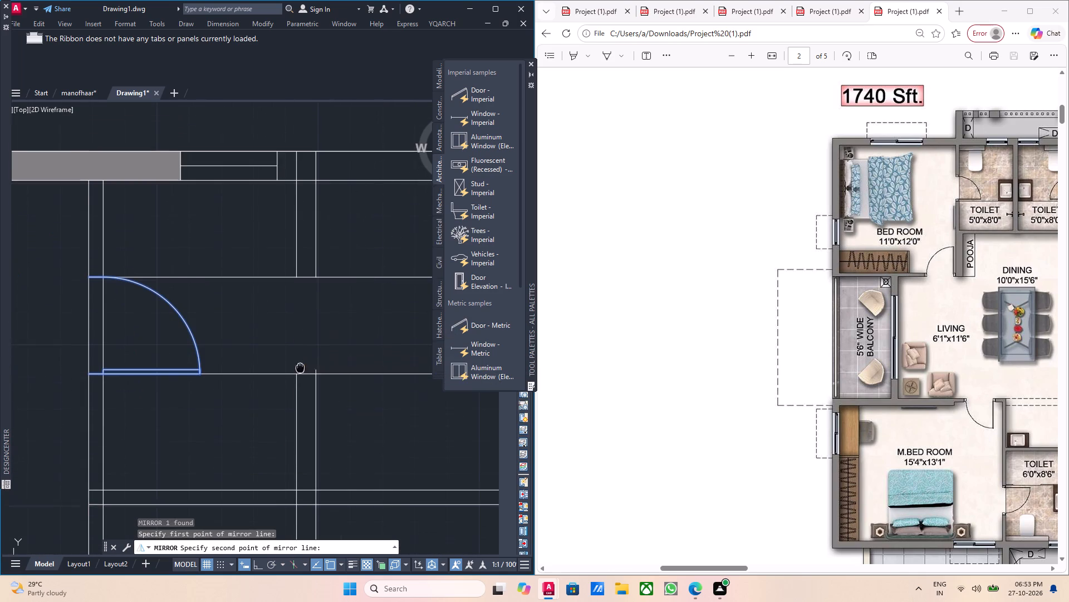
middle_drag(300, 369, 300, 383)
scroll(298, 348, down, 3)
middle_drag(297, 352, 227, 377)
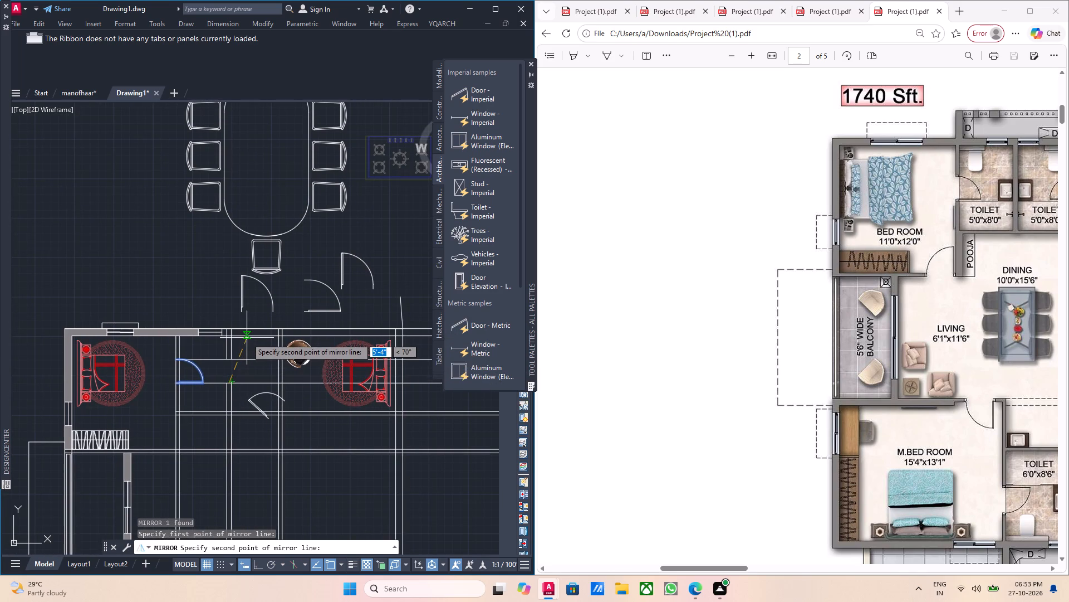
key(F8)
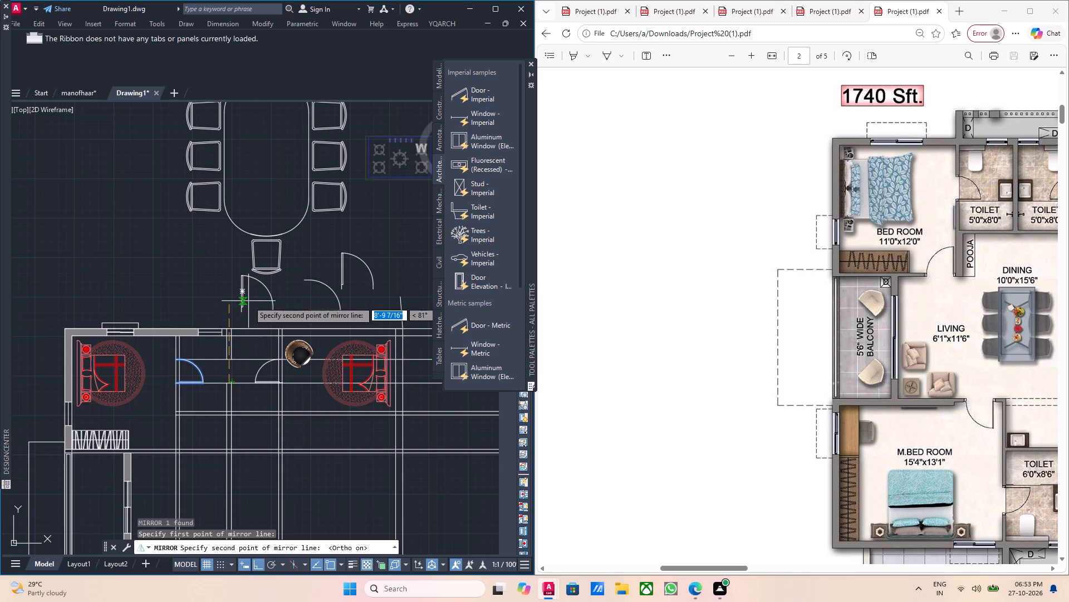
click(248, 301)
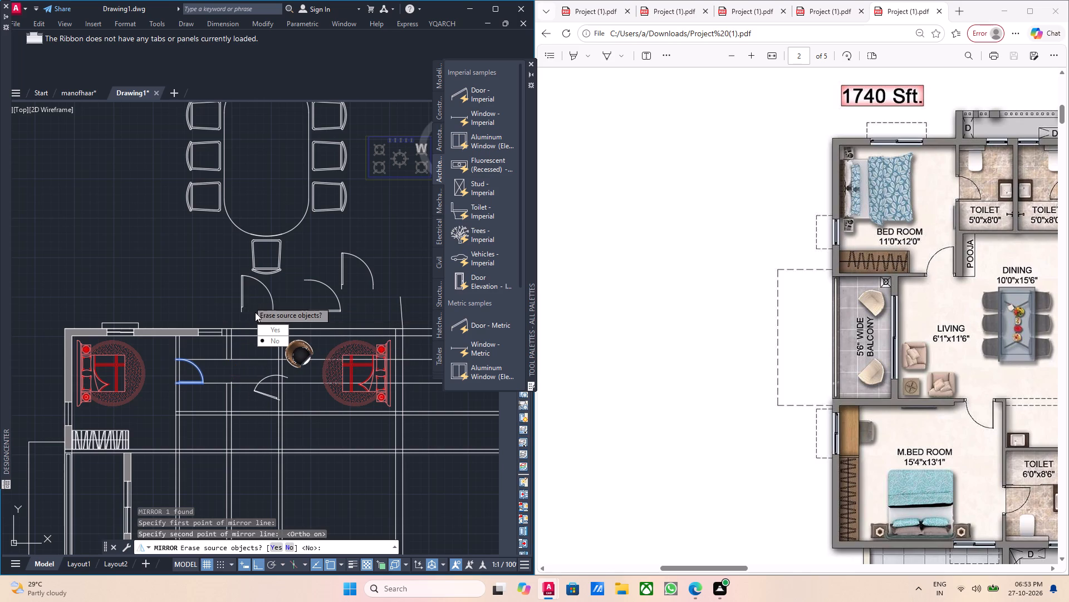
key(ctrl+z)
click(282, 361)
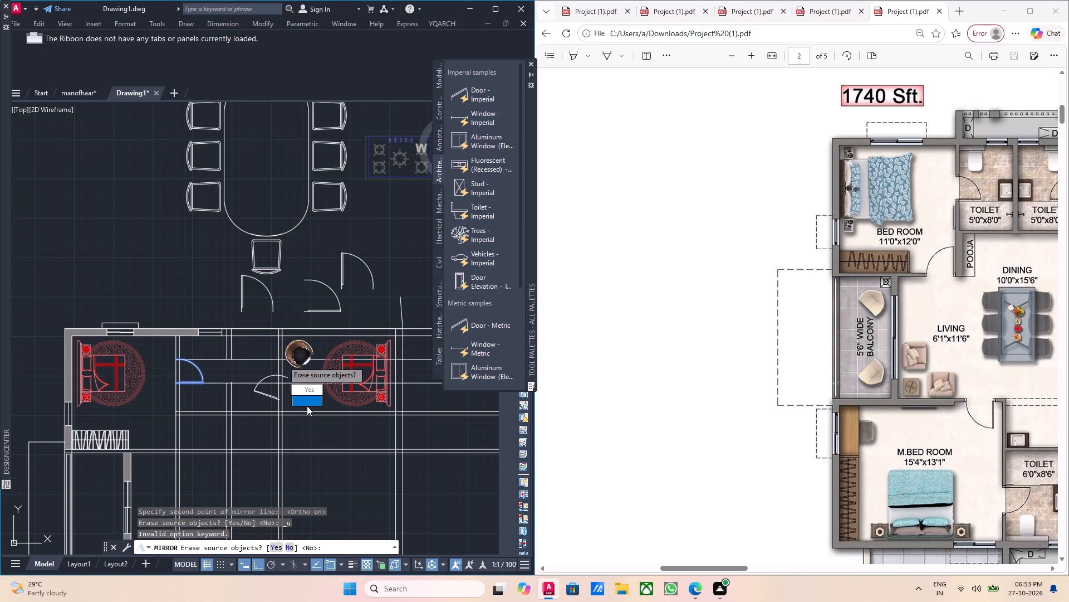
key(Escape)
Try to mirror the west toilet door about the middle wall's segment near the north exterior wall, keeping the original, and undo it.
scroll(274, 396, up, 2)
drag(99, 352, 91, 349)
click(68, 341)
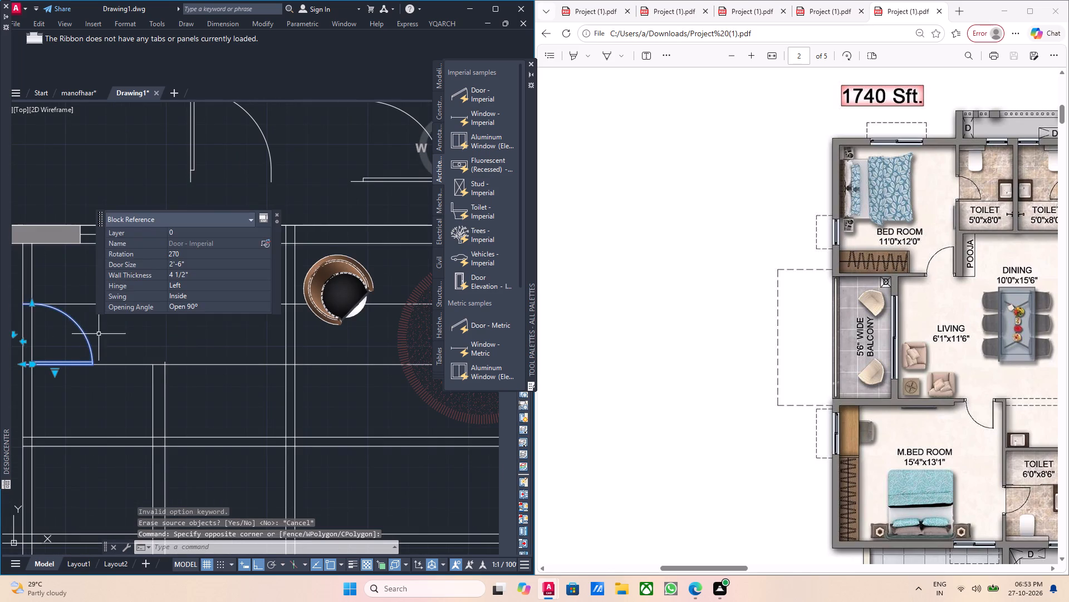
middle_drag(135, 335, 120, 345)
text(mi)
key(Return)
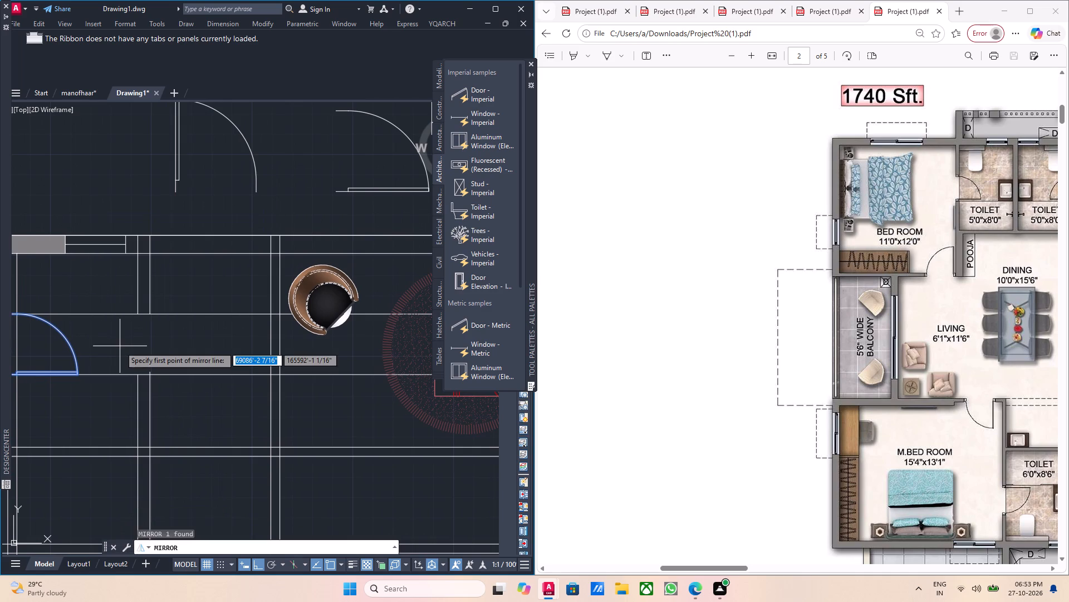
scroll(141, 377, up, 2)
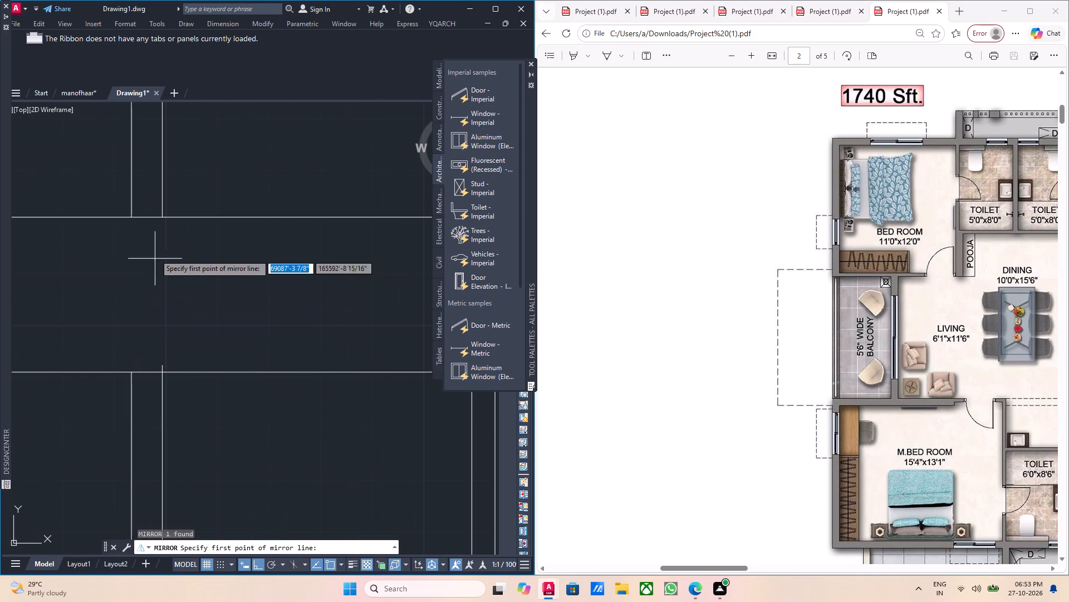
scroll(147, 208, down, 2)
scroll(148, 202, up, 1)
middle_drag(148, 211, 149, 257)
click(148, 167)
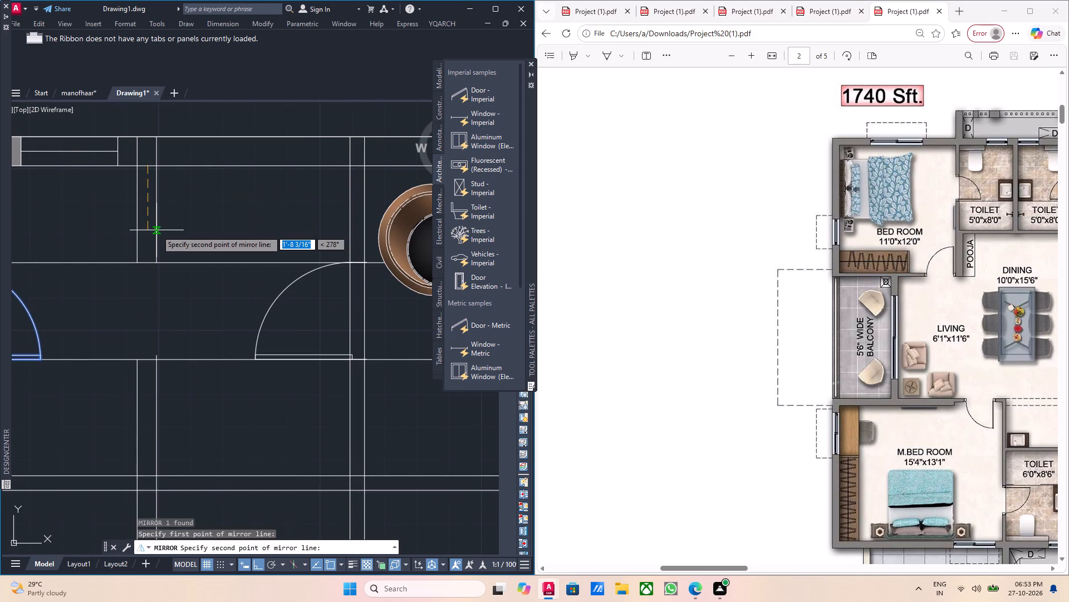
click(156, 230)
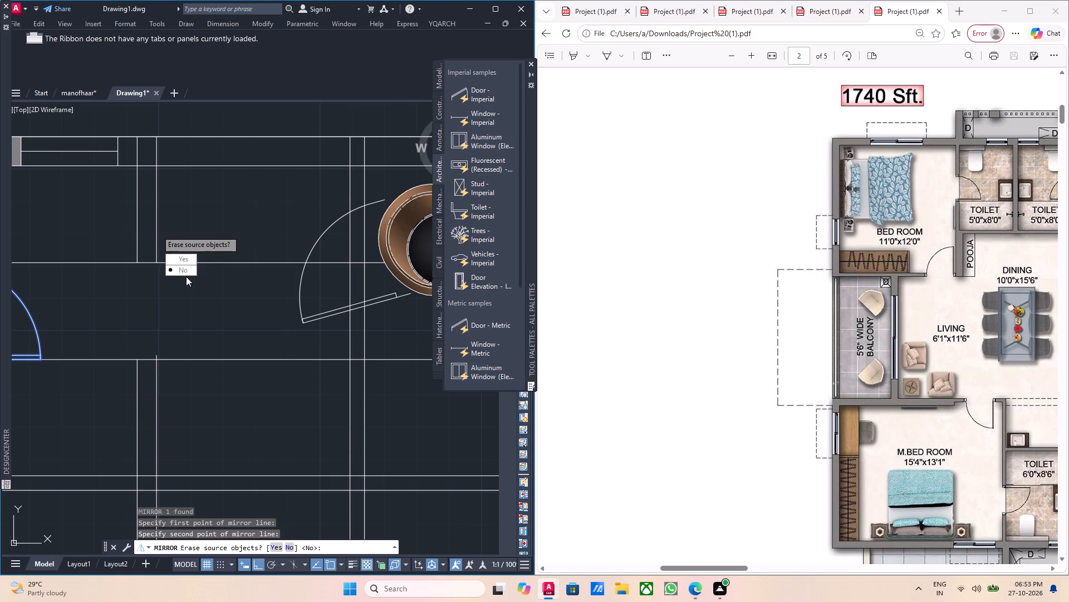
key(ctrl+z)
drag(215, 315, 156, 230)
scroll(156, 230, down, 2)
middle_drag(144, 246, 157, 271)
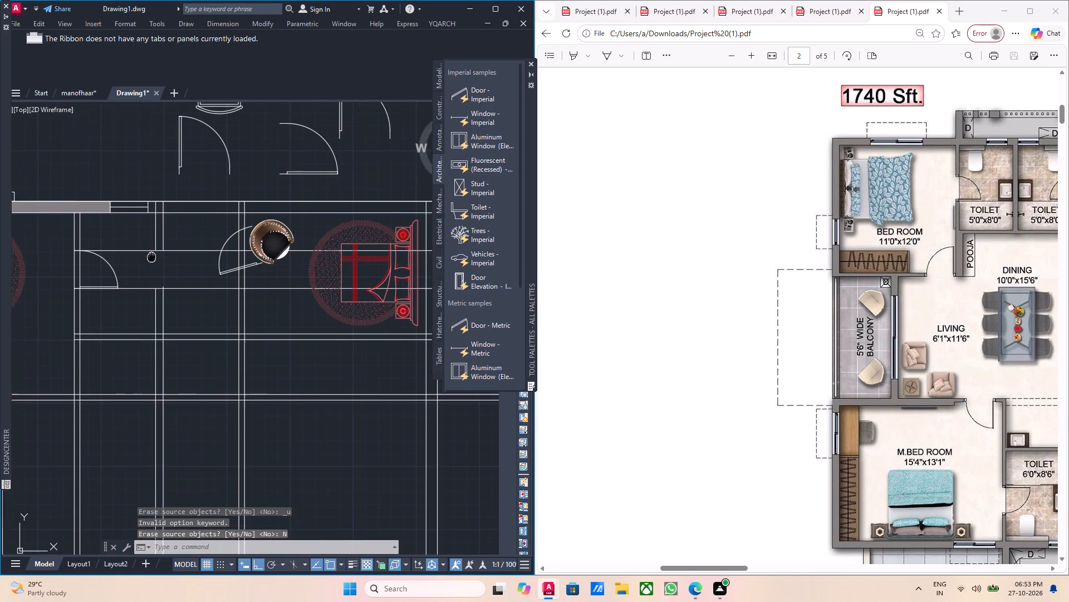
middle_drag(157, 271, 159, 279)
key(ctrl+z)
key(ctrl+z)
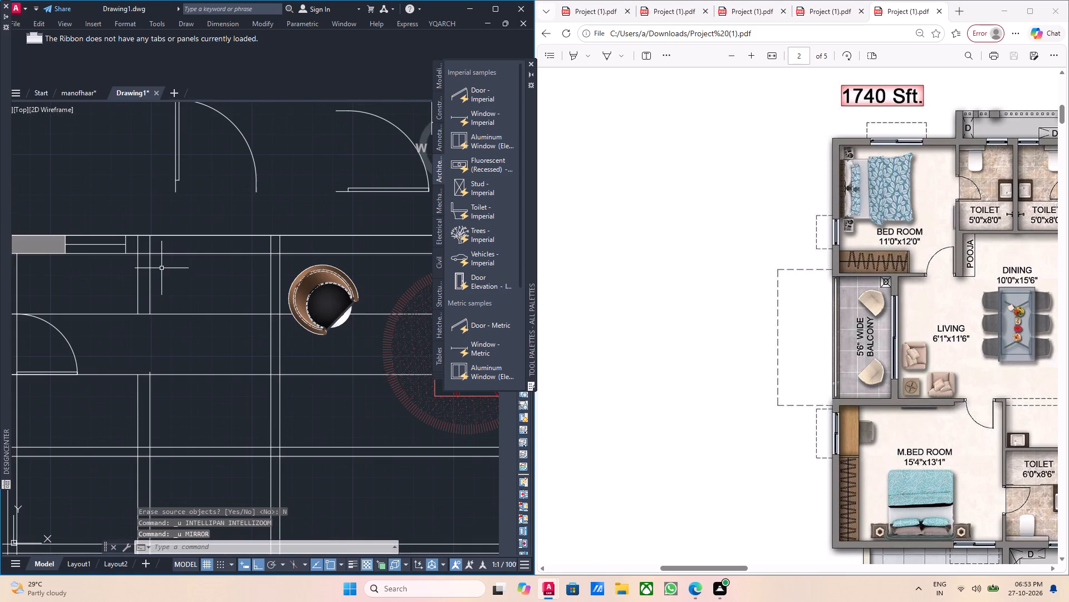
Mirror the west toilet door about a vertical line through the middle toilet wall onto the east toilet wall, keeping the original.
middle_drag(94, 337, 117, 339)
drag(111, 344, 87, 347)
click(56, 347)
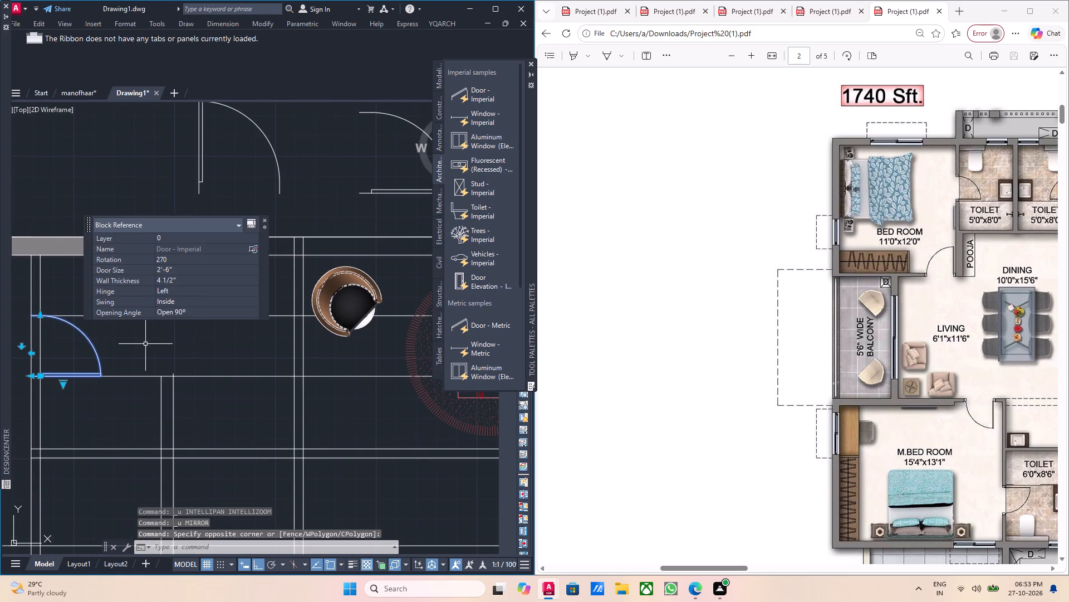
text(mi)
key(Return)
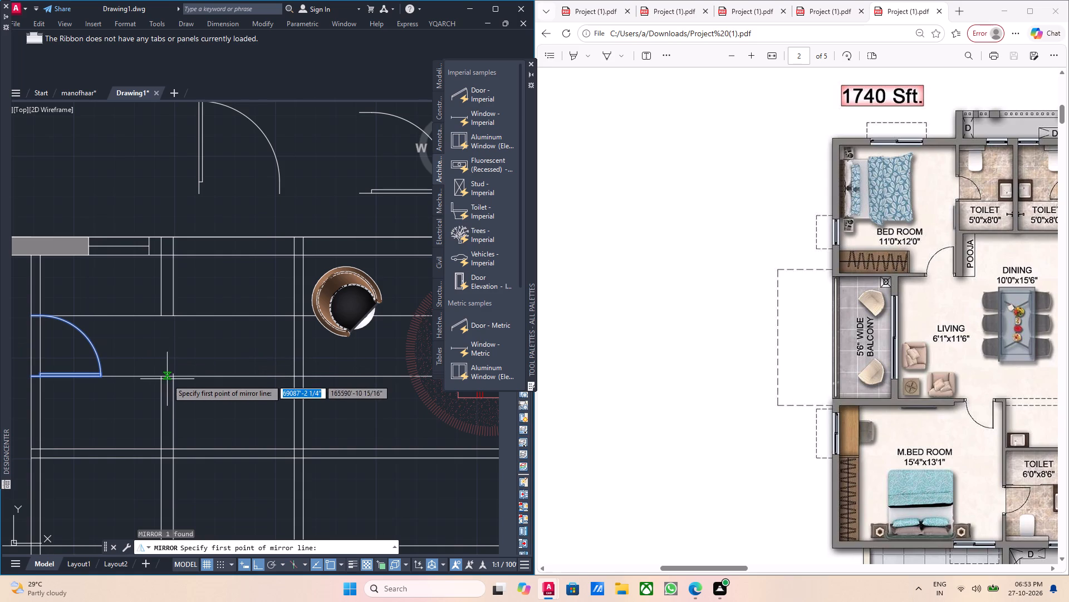
click(167, 379)
click(170, 352)
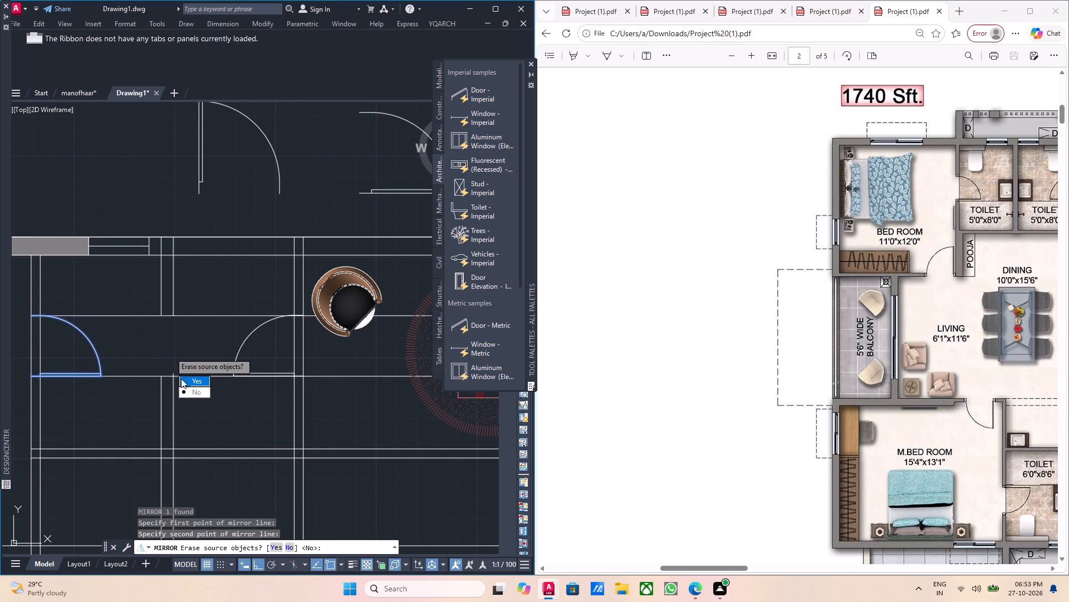
drag(191, 387, 170, 352)
middle_drag(234, 344, 140, 385)
scroll(185, 387, up, 1)
key(Escape)
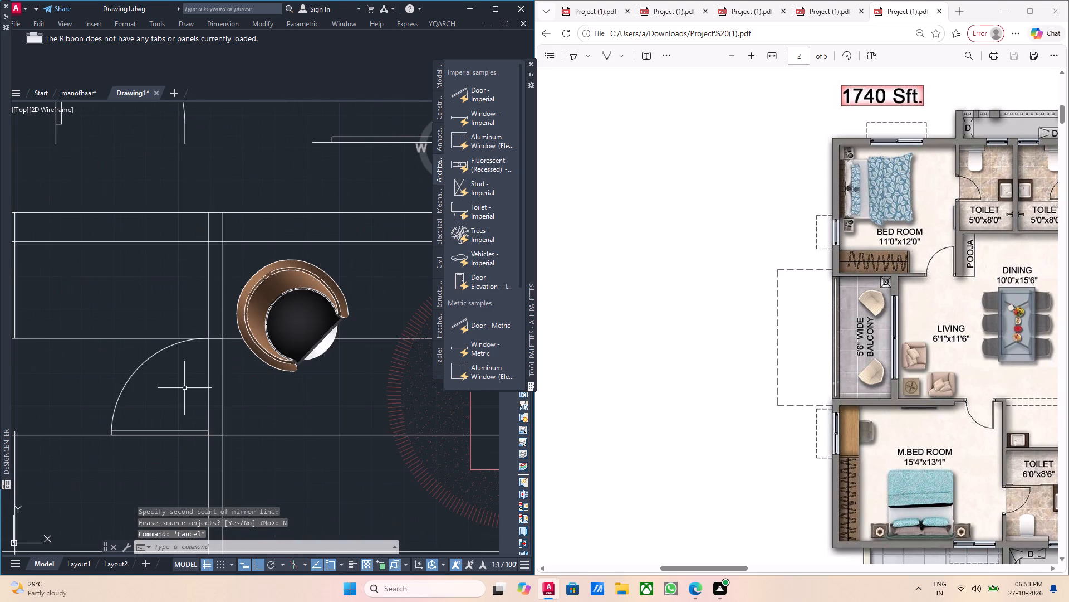
Trim both lines of the east toilet wall between the two horizontal rays at the mirrored door.
text(tr)
key(Return)
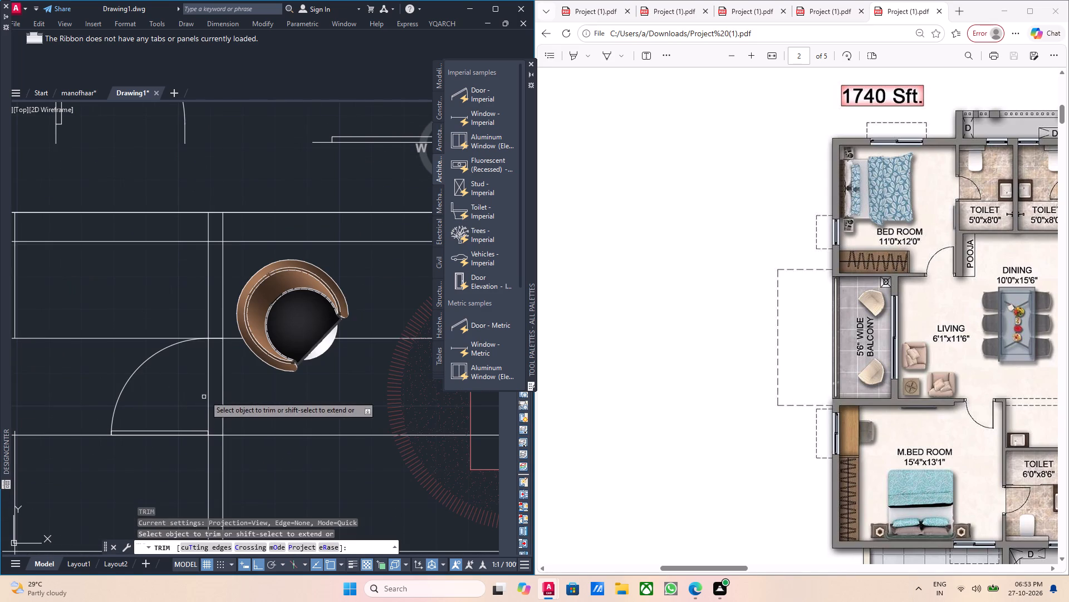
scroll(225, 396, up, 2)
click(229, 404)
click(173, 397)
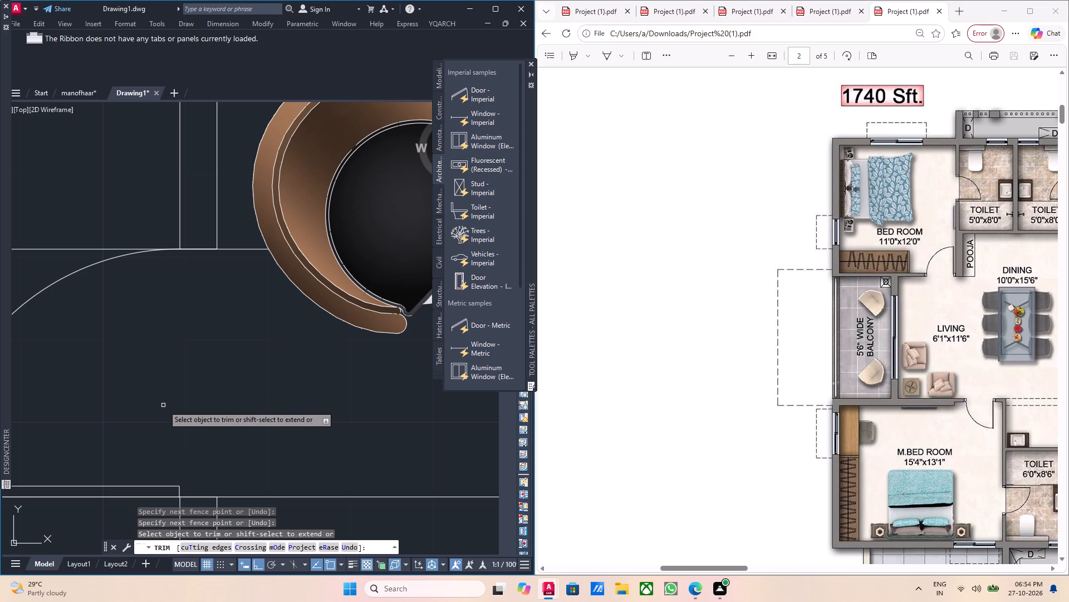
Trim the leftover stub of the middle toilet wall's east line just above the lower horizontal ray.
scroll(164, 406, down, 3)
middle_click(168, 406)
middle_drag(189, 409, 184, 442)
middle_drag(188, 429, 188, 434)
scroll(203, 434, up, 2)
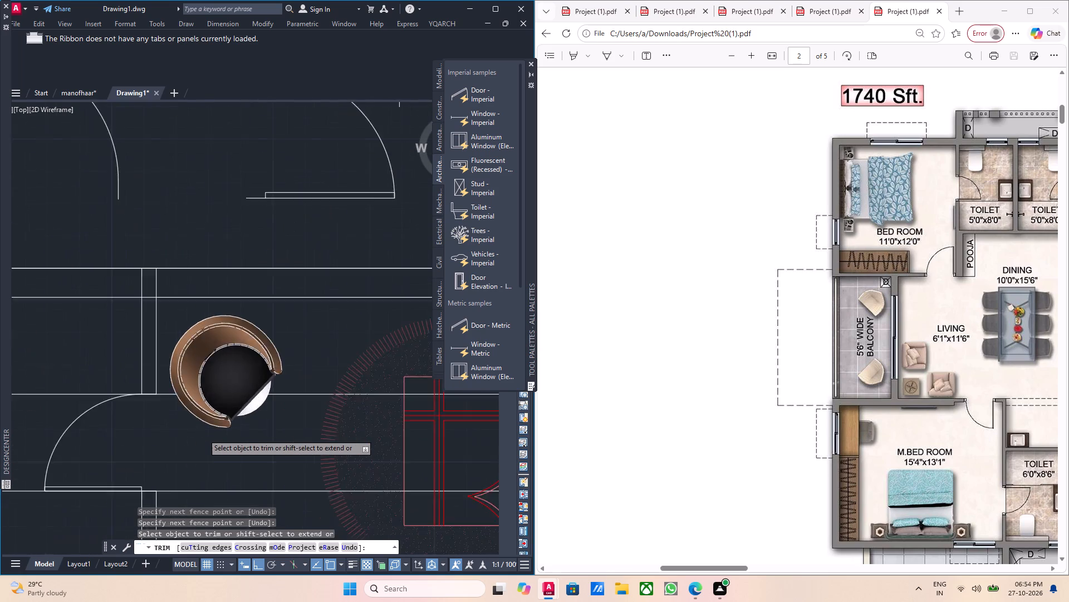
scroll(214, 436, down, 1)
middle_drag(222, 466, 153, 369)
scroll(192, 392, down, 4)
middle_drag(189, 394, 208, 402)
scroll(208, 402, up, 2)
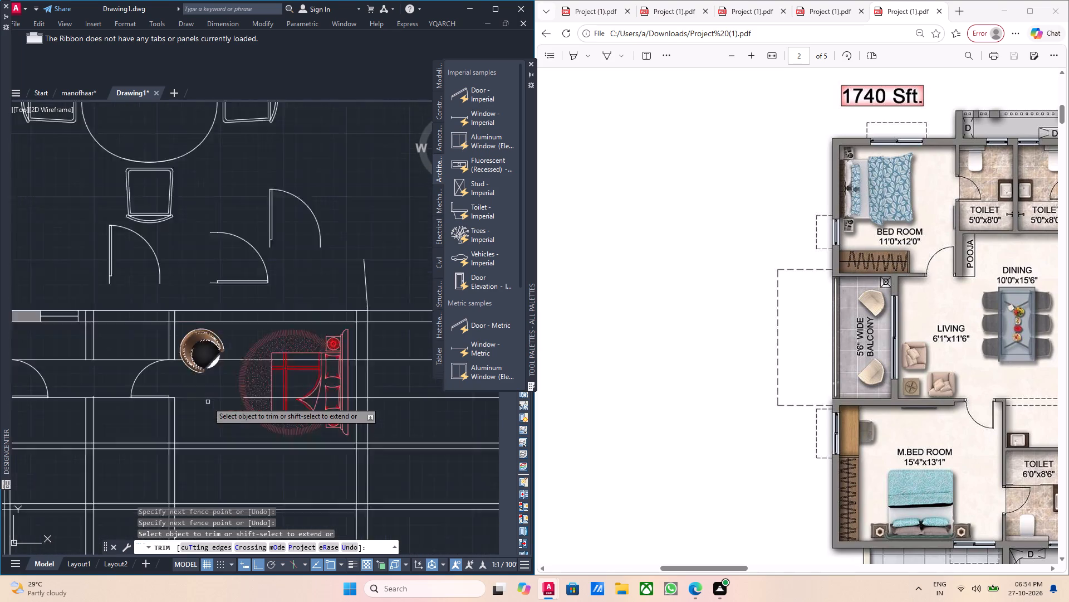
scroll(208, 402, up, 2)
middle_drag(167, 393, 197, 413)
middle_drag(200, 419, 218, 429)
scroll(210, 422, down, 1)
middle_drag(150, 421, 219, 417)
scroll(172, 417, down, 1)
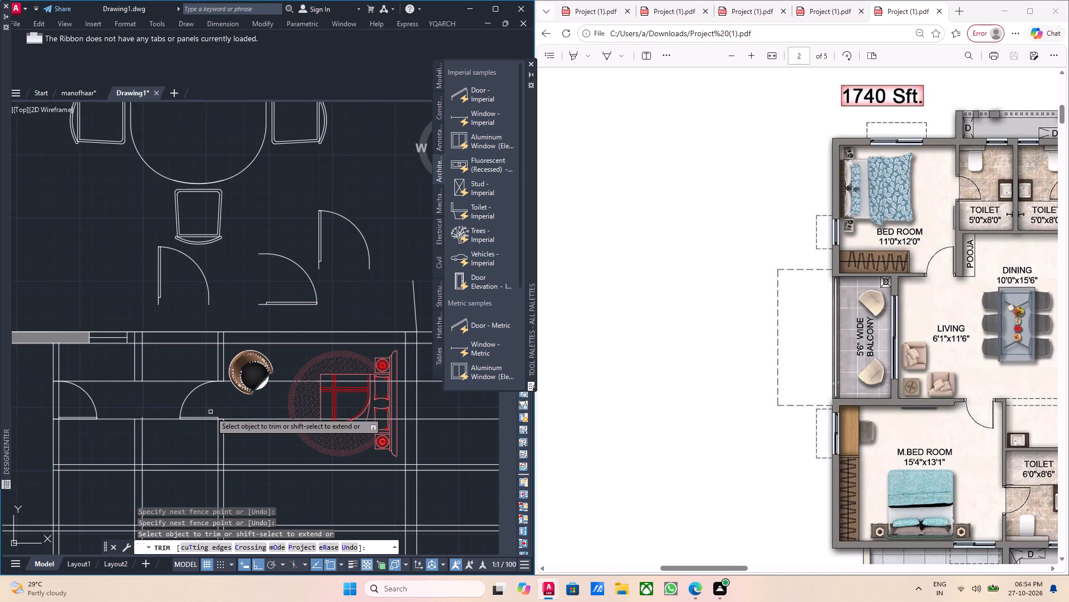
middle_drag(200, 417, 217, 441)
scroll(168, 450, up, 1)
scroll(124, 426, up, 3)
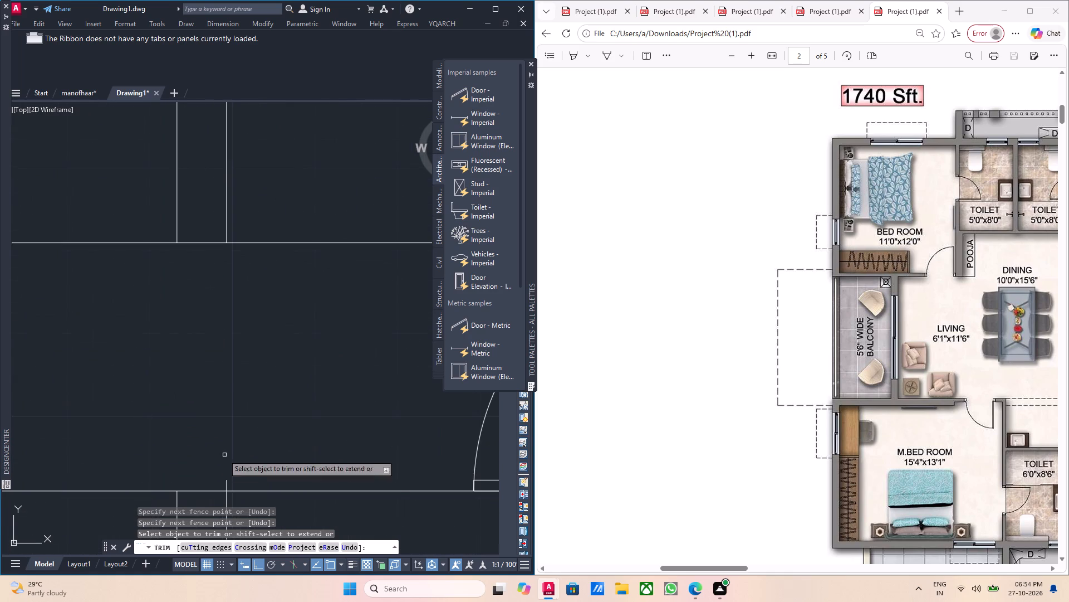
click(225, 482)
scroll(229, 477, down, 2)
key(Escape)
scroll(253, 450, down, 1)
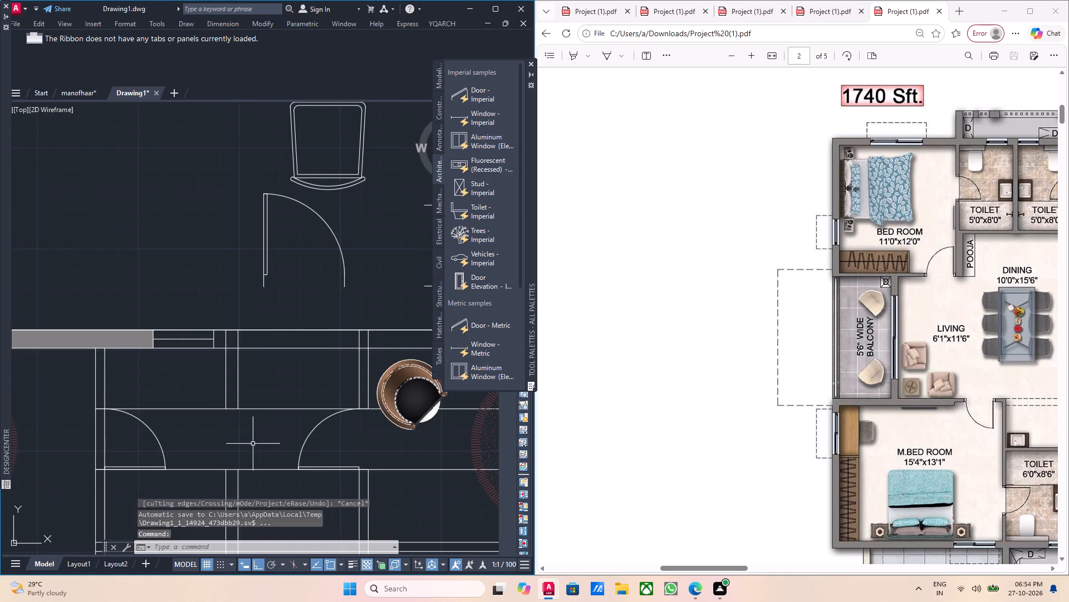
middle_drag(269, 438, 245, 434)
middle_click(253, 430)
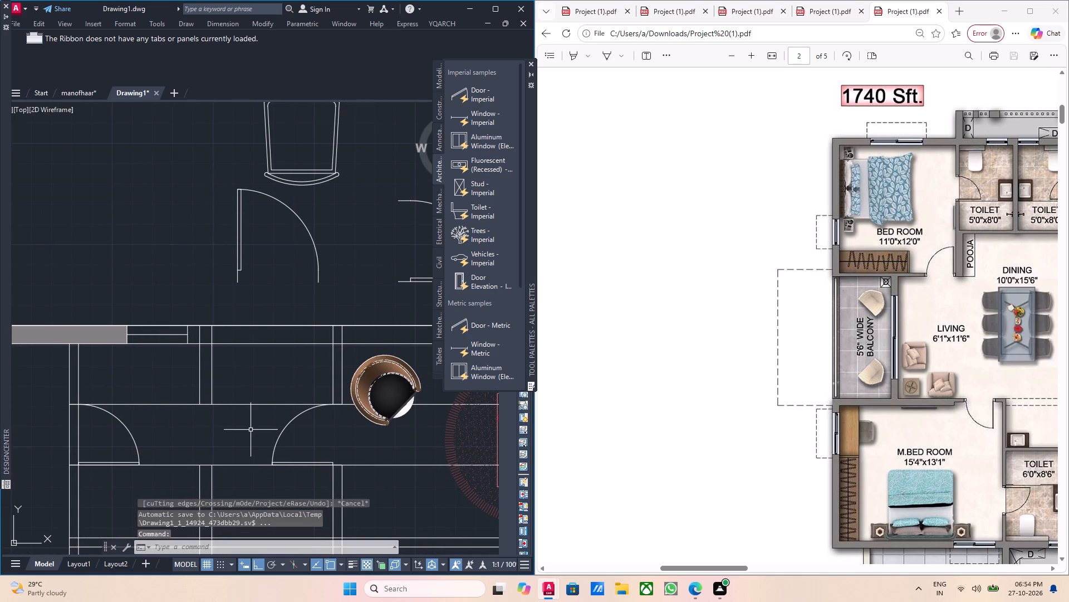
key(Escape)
Erase the two horizontal construction rays running across the toilets at the top and bottom of the door openings.
scroll(227, 406, up, 2)
drag(249, 408, 241, 404)
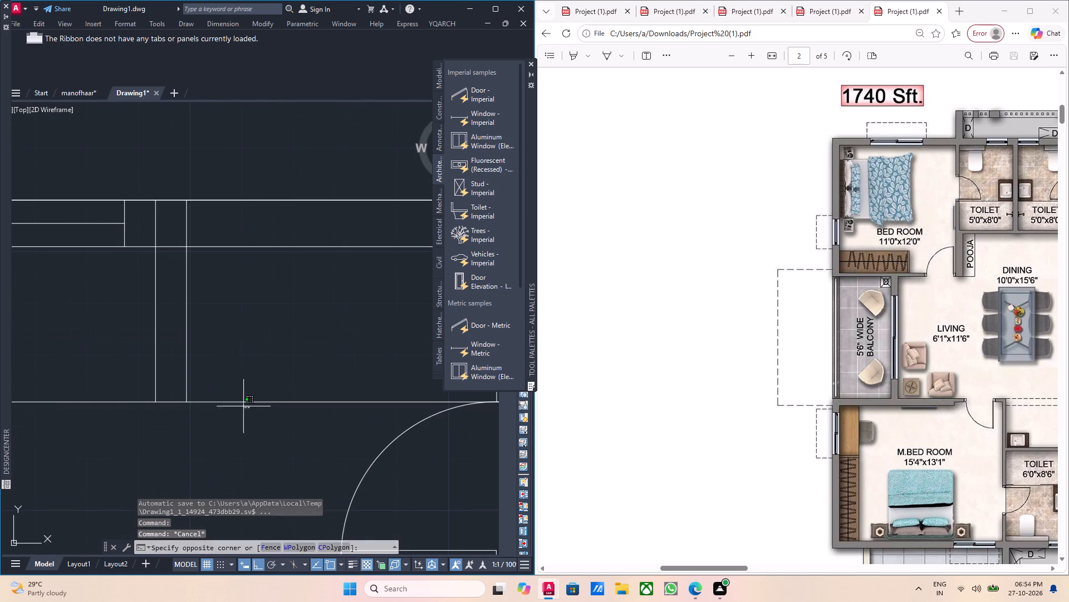
drag(241, 404, 239, 402)
click(233, 383)
scroll(248, 407, down, 5)
middle_drag(252, 417, 217, 436)
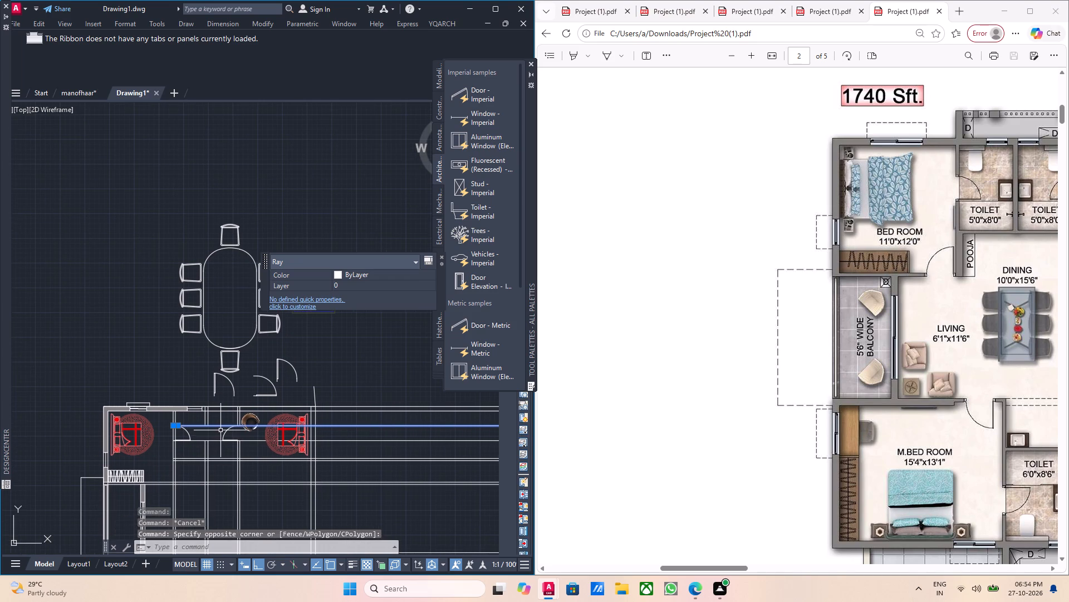
key(Delete)
scroll(197, 468, up, 5)
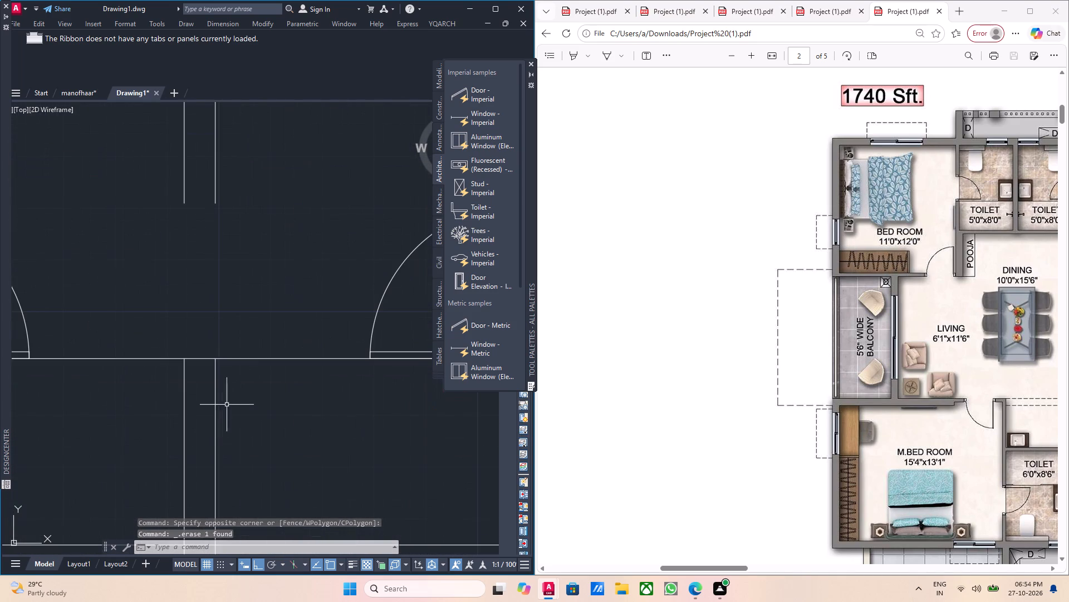
click(268, 376)
click(266, 351)
key(Delete)
Extend both lines of the middle toilet wall southward across the gap between the two doors so the wall runs continuously.
scroll(266, 351, down, 2)
middle_drag(268, 355, 274, 395)
scroll(261, 395, up, 1)
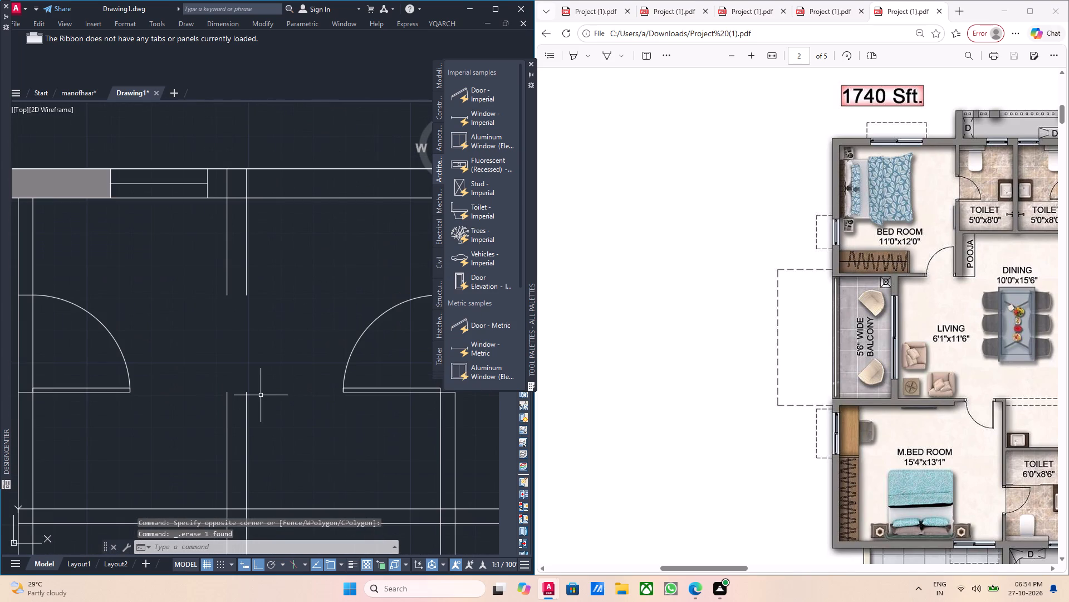
text(ex)
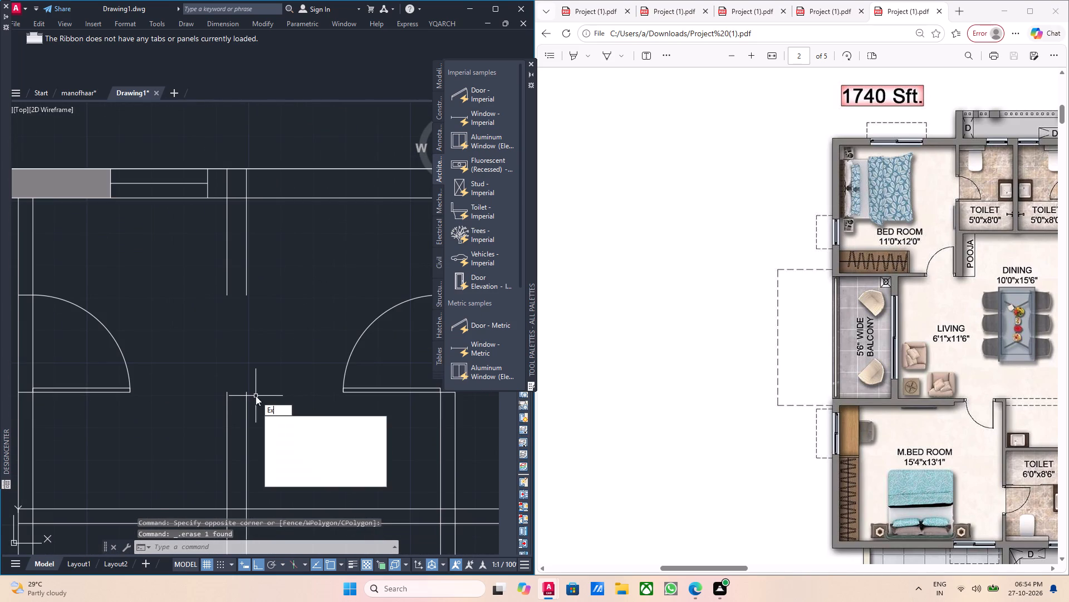
key(Return)
scroll(234, 401, up, 2)
drag(288, 412, 267, 413)
click(252, 407)
click(276, 401)
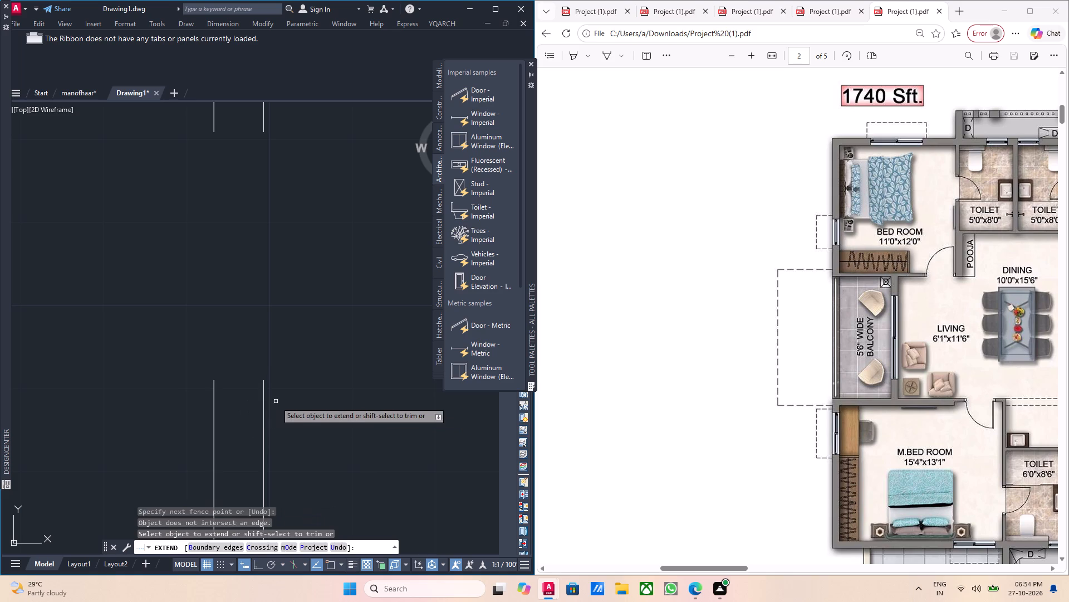
click(266, 383)
click(259, 387)
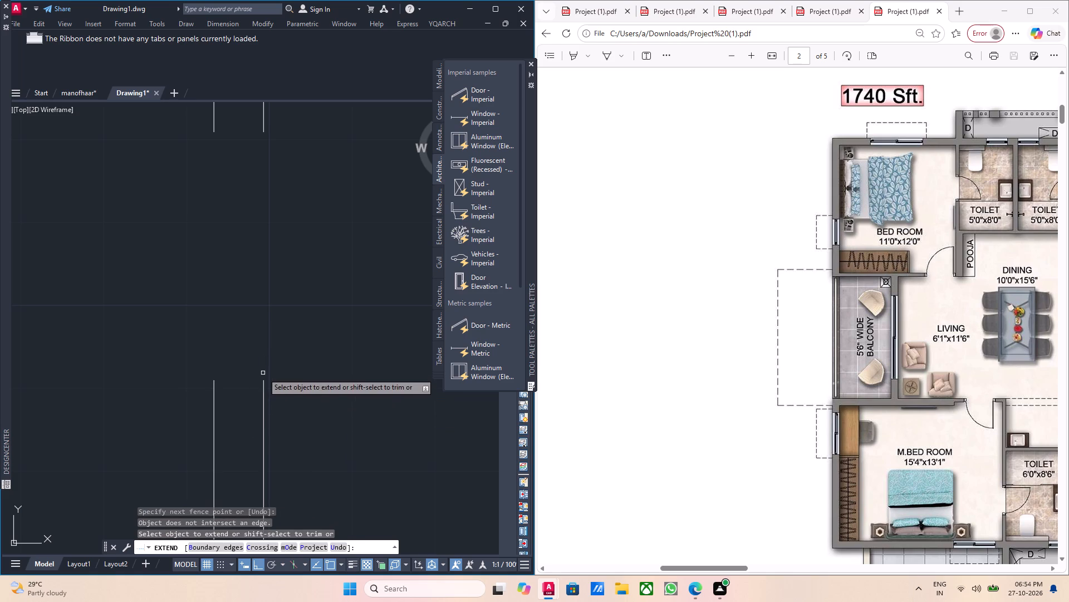
scroll(261, 371, down, 2)
middle_drag(264, 277, 260, 293)
click(261, 293)
click(257, 289)
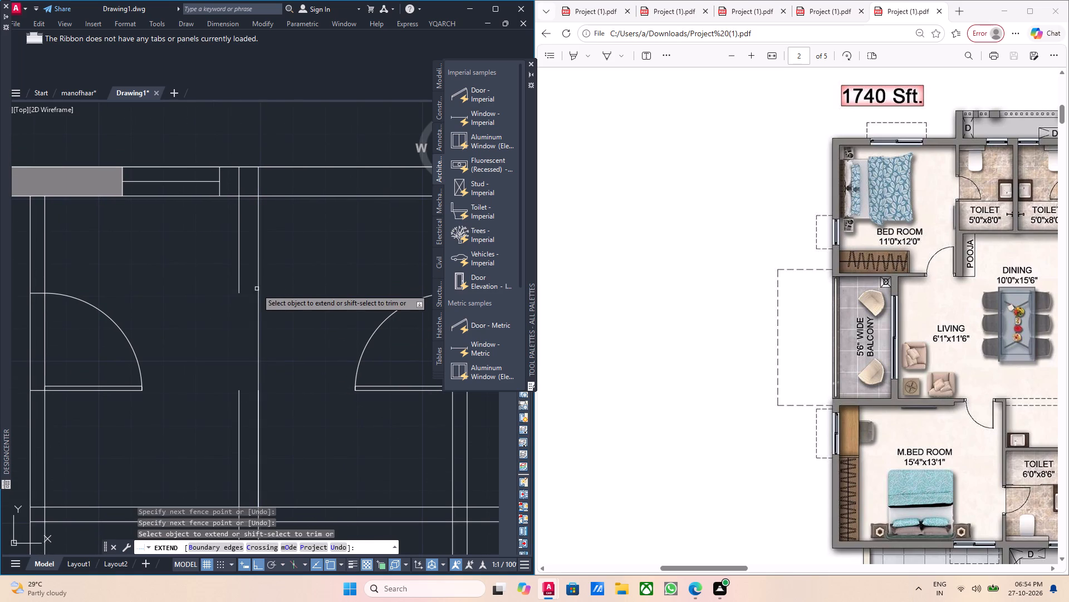
drag(248, 288, 243, 288)
click(236, 285)
scroll(236, 285, down, 2)
key(Escape)
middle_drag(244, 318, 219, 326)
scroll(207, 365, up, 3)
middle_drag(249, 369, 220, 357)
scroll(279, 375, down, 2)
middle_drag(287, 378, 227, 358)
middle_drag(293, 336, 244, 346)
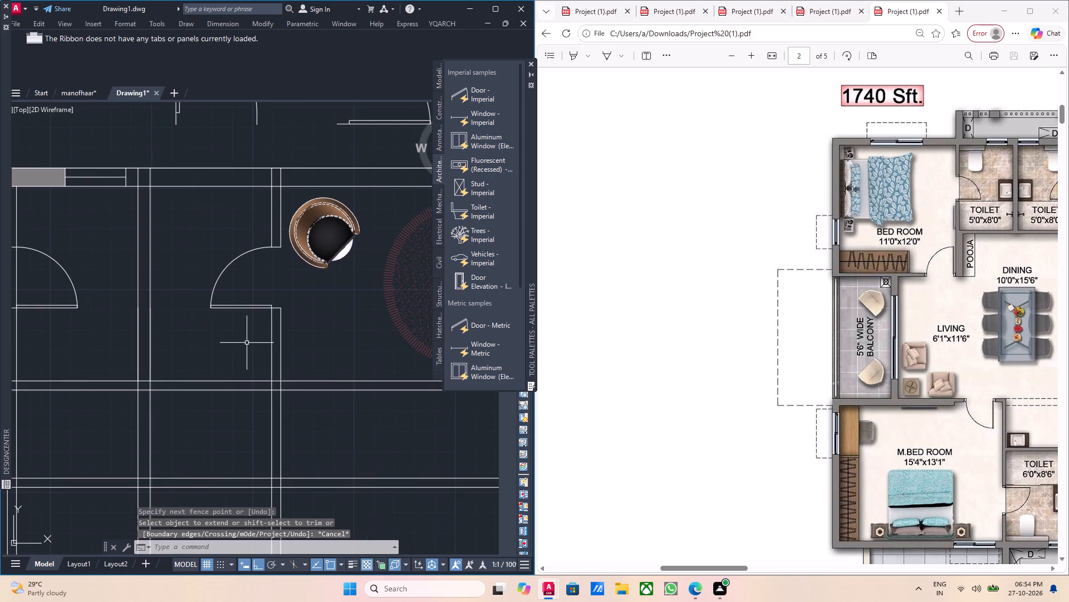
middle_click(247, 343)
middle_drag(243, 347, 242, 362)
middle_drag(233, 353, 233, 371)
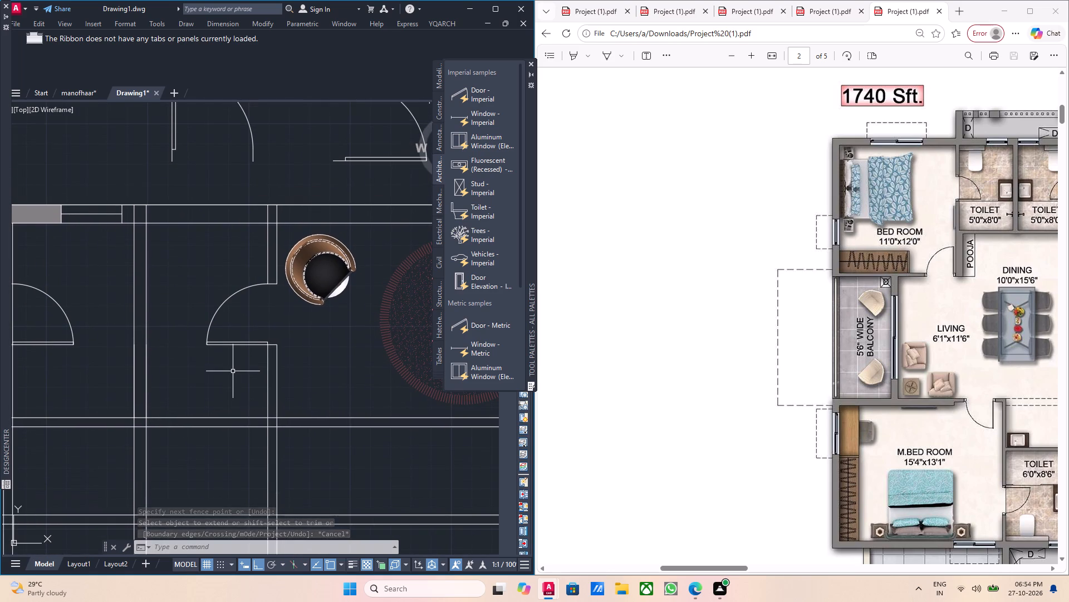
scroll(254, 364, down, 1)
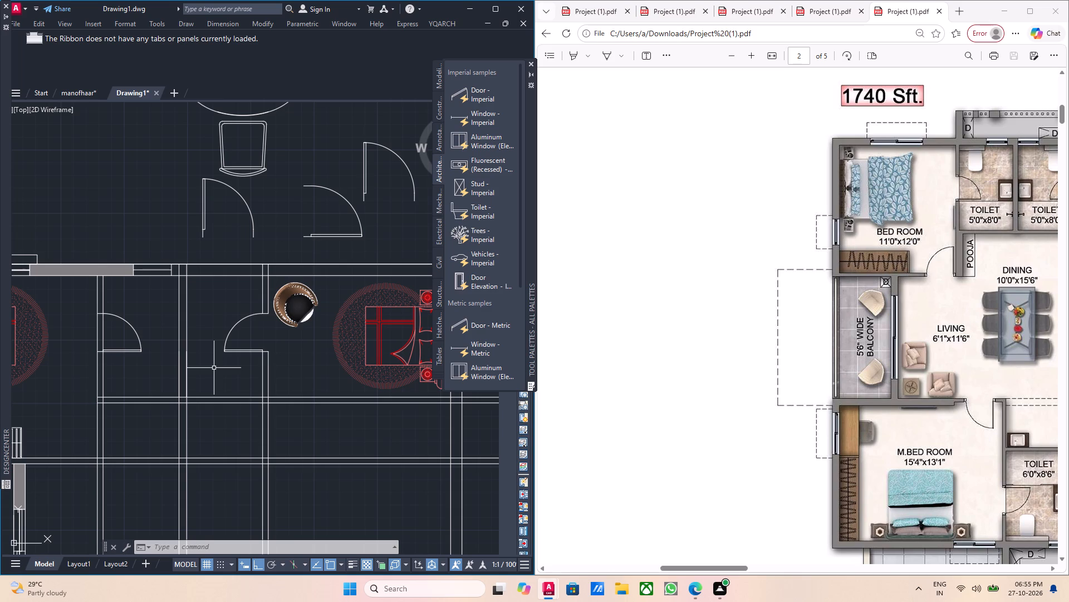
Draw a horizontal line about 10'-10" long from the west toilet door's lower jamb to the east toilet door's lower jamb.
middle_drag(327, 355, 257, 390)
scroll(290, 387, down, 1)
middle_drag(290, 387, 251, 411)
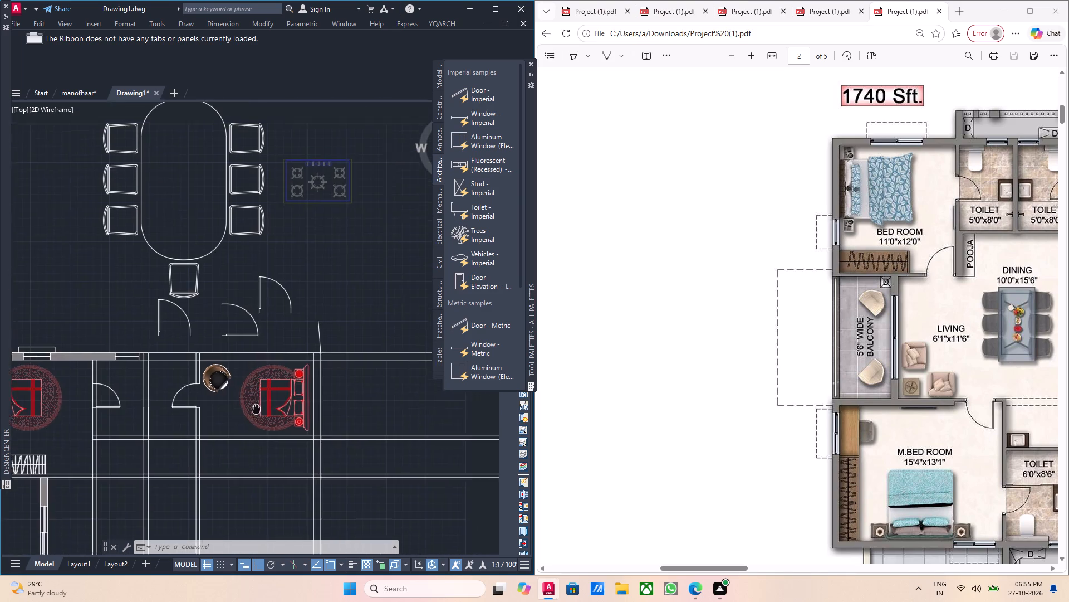
middle_drag(251, 411, 222, 428)
scroll(268, 372, up, 2)
scroll(268, 372, down, 3)
middle_drag(258, 392, 161, 394)
scroll(92, 419, up, 3)
middle_drag(115, 414, 116, 415)
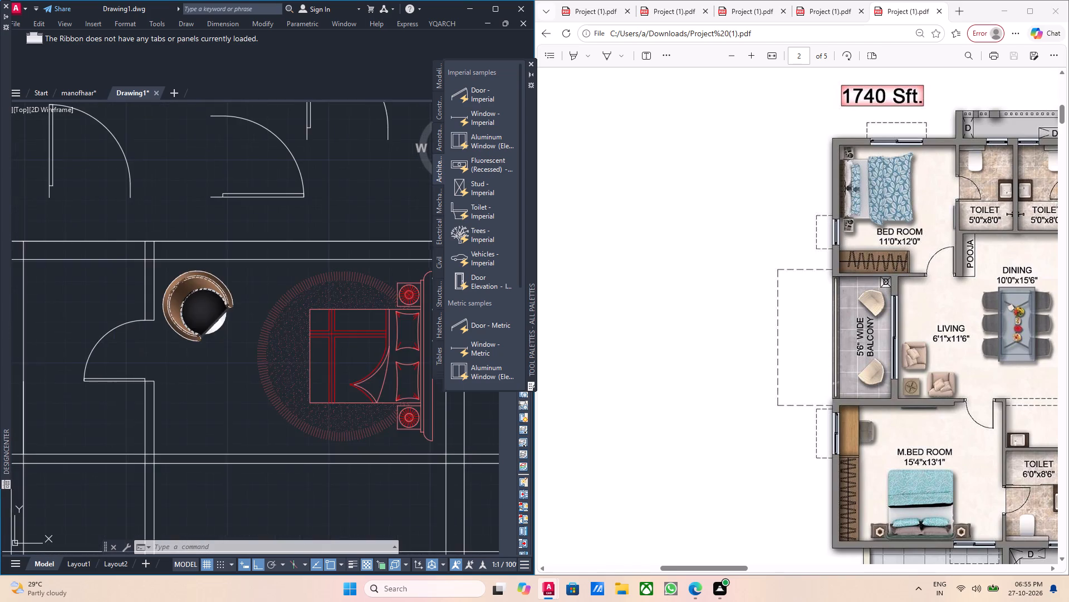
middle_drag(116, 415, 183, 427)
scroll(225, 414, down, 2)
middle_click(197, 417)
key(l)
key(Return)
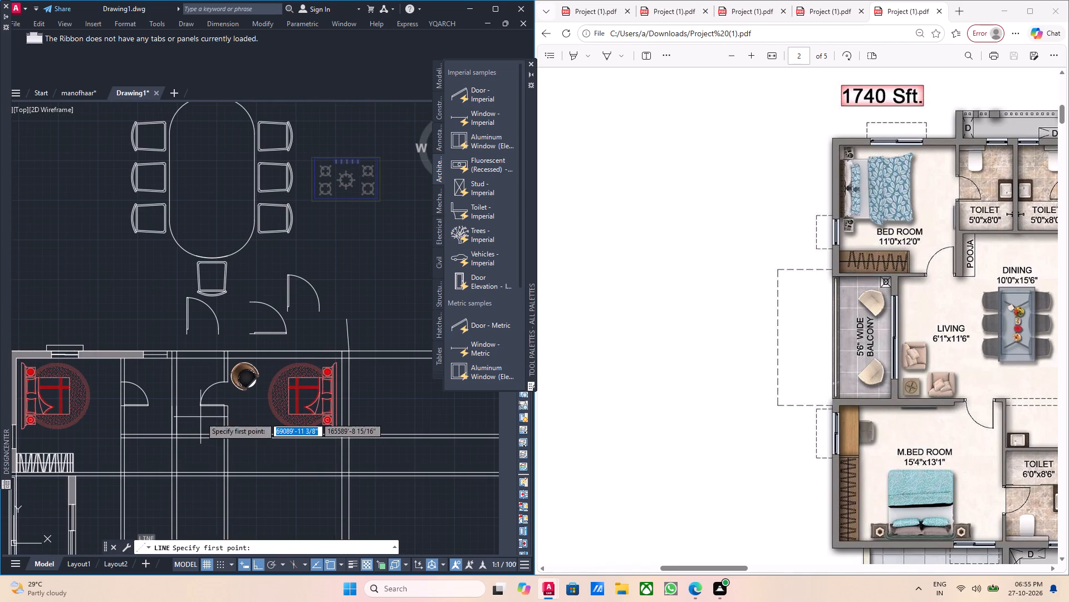
scroll(90, 417, up, 2)
scroll(176, 405, up, 2)
click(154, 374)
scroll(281, 391, down, 2)
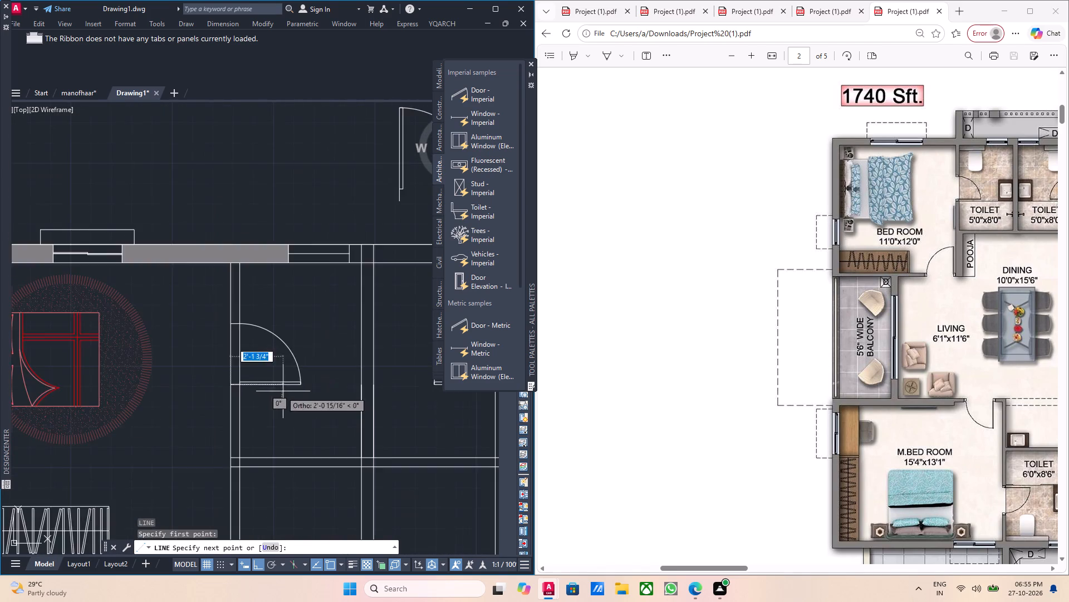
middle_drag(348, 395, 41, 419)
scroll(168, 417, up, 4)
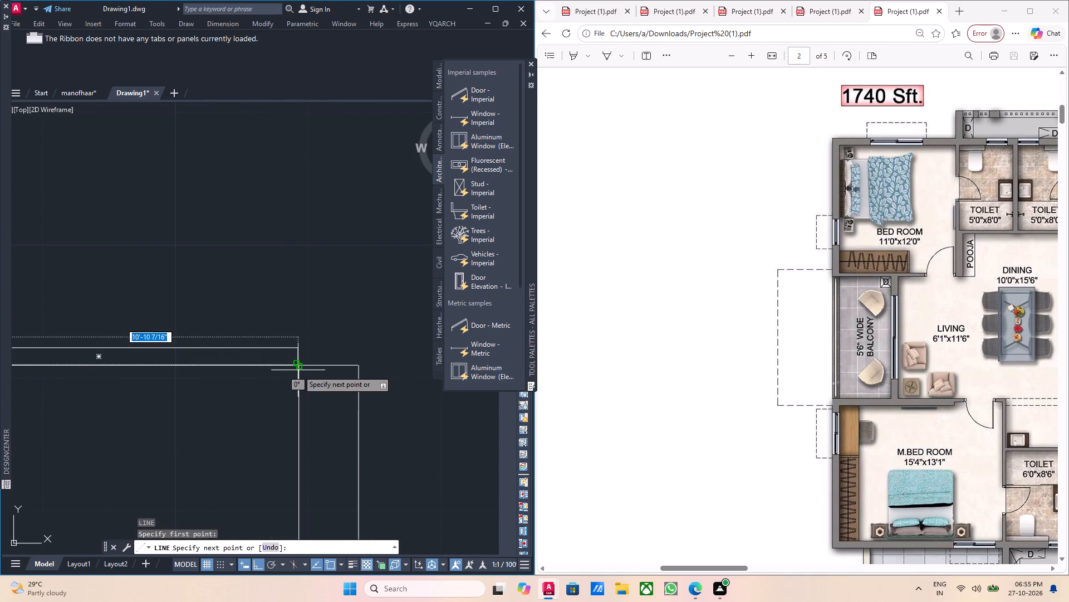
click(298, 370)
key(Escape)
Trim the new horizontal line between the two lines of the middle toilet wall.
scroll(281, 428, down, 3)
middle_drag(272, 432, 247, 433)
scroll(247, 433, down, 2)
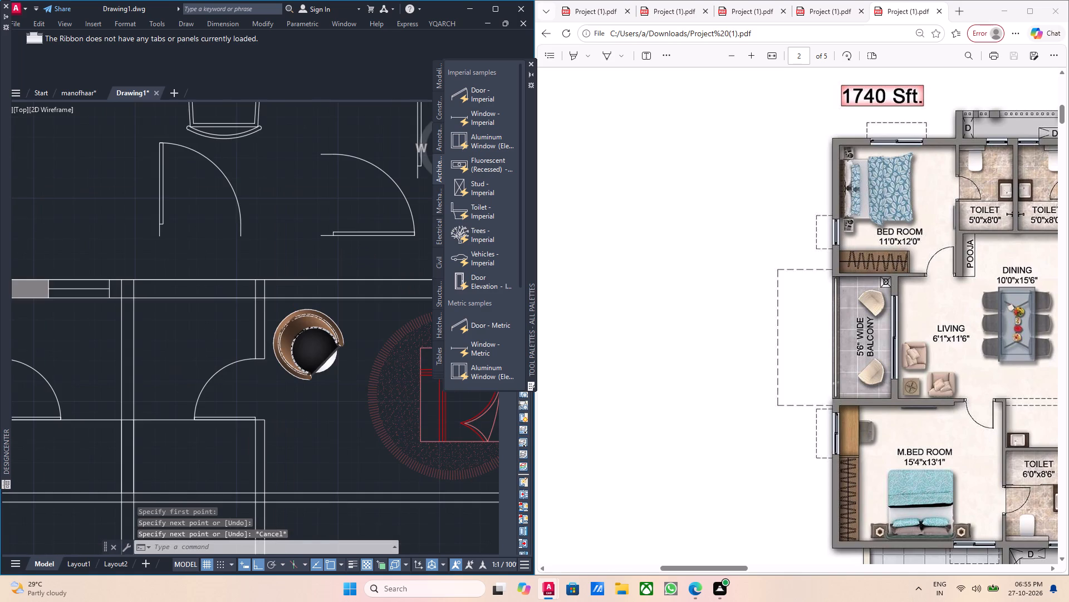
scroll(161, 426, up, 2)
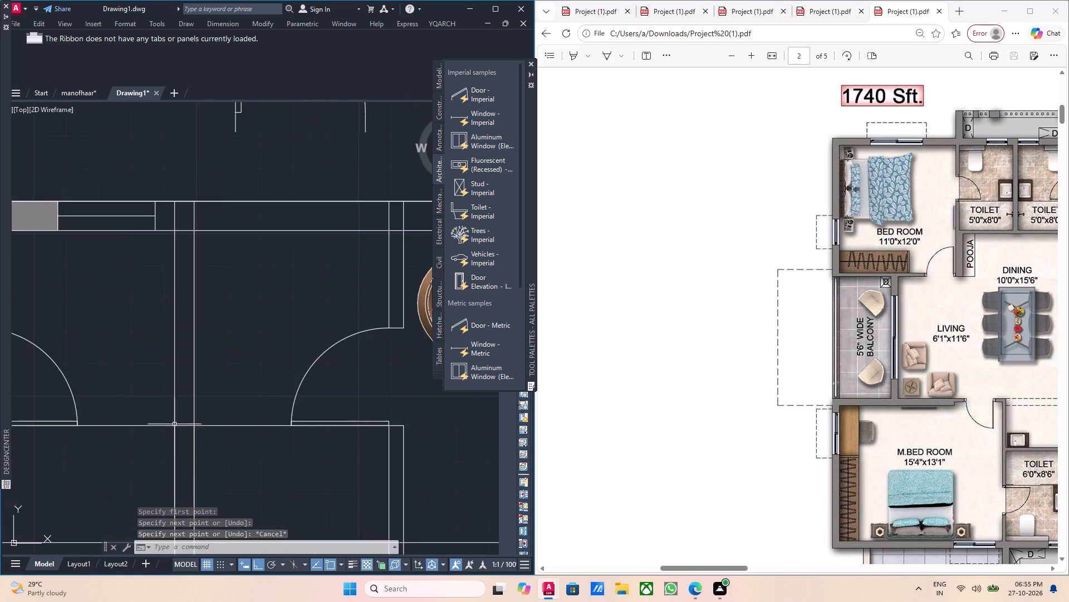
scroll(174, 424, up, 1)
text(tr)
key(Return)
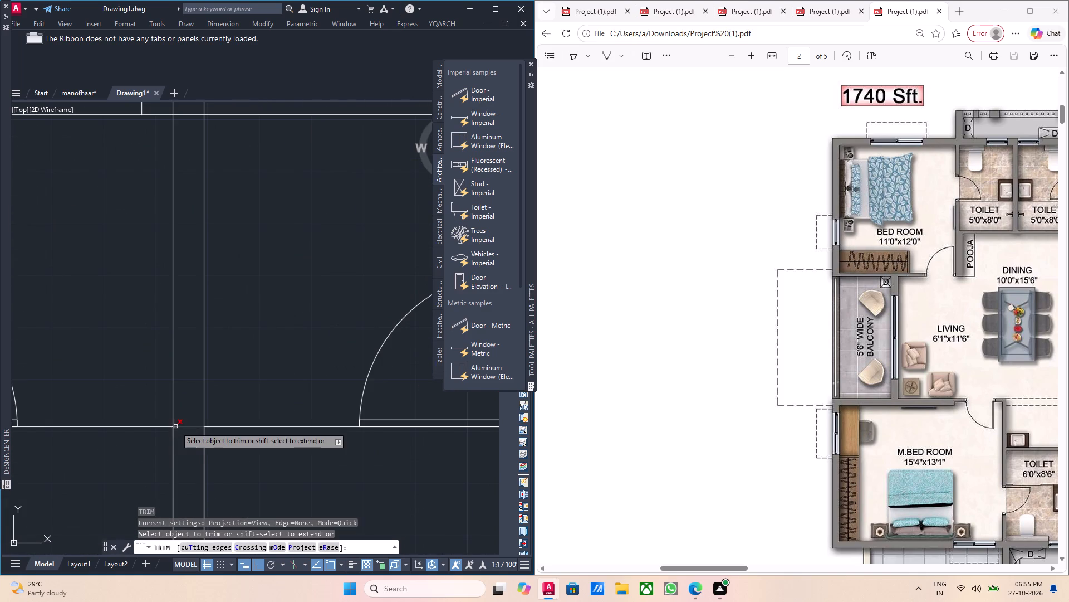
scroll(175, 426, up, 3)
click(201, 435)
click(201, 418)
scroll(201, 417, up, 1)
scroll(201, 417, down, 3)
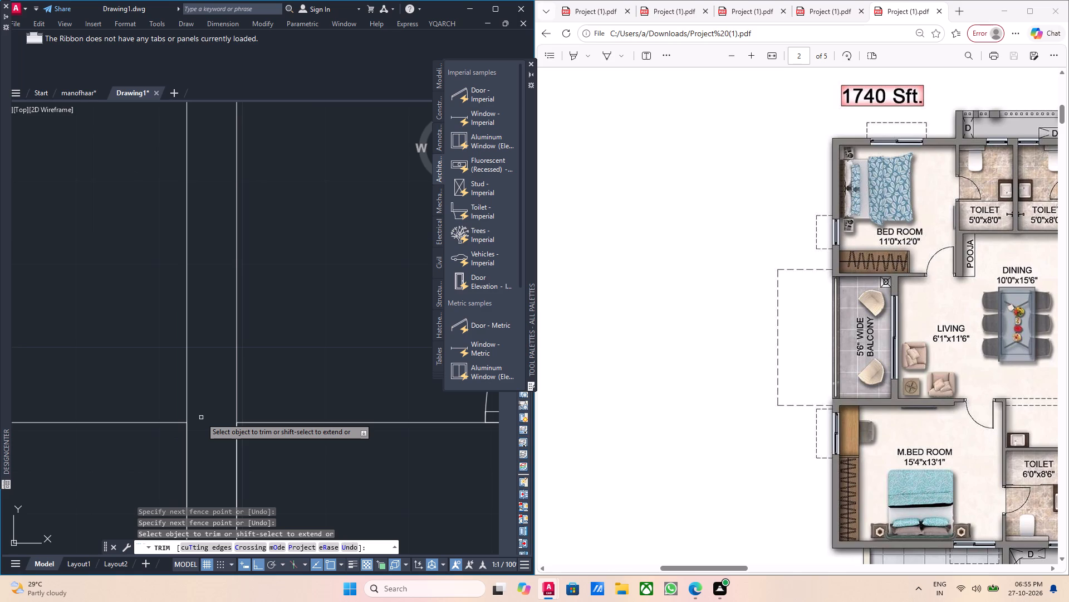
scroll(197, 419, down, 7)
middle_drag(207, 427, 195, 387)
scroll(212, 371, up, 1)
key(Escape)
Trim both lines of the middle toilet wall between the toilets' south wall and the next horizontal wall below.
scroll(209, 351, up, 2)
middle_drag(217, 349, 220, 407)
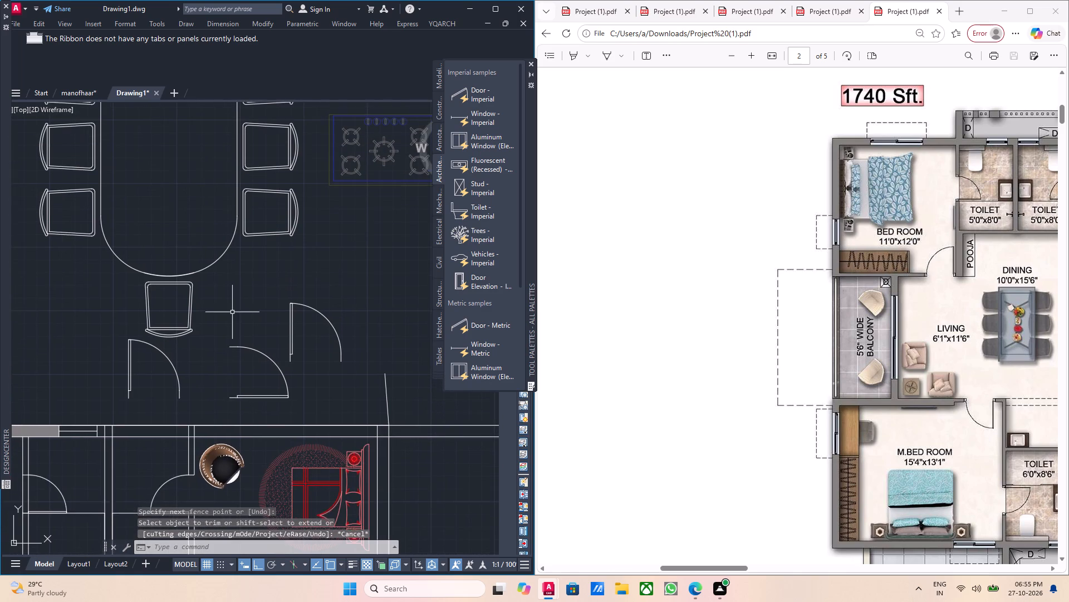
middle_drag(233, 311, 233, 319)
scroll(224, 369, down, 1)
middle_drag(224, 429, 203, 367)
middle_drag(200, 409, 209, 386)
middle_click(206, 399)
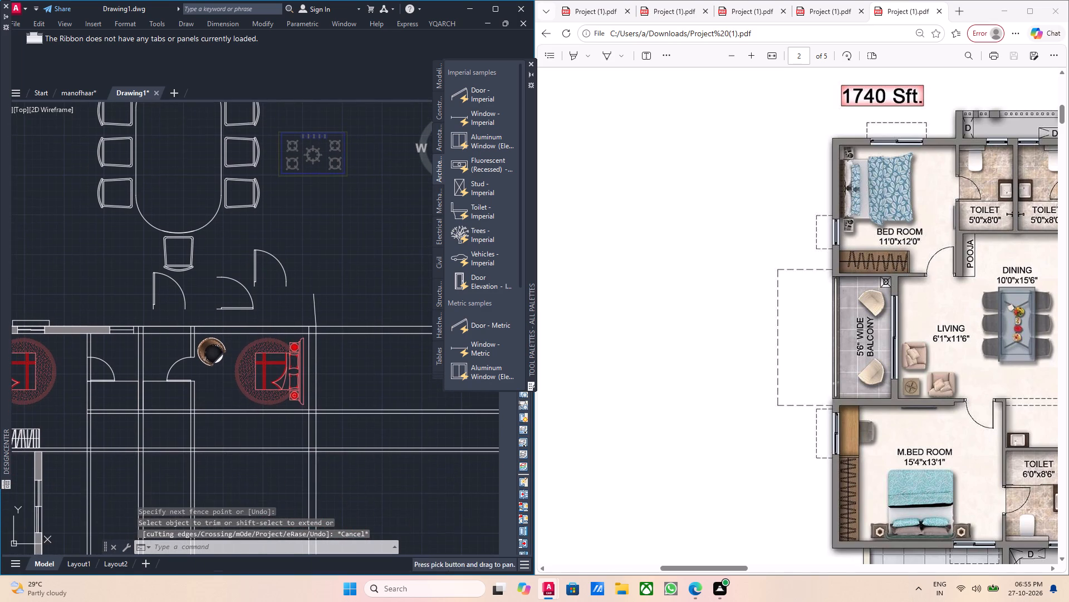
middle_drag(205, 400, 212, 351)
middle_drag(187, 403, 193, 381)
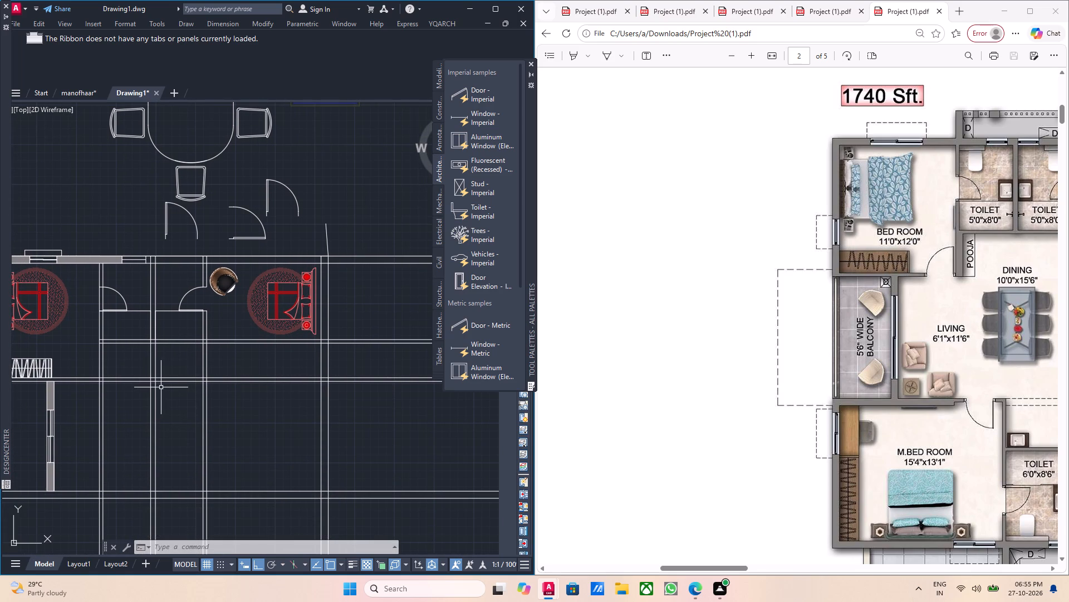
scroll(158, 355, up, 1)
text(tr)
key(Return)
middle_drag(157, 390, 128, 402)
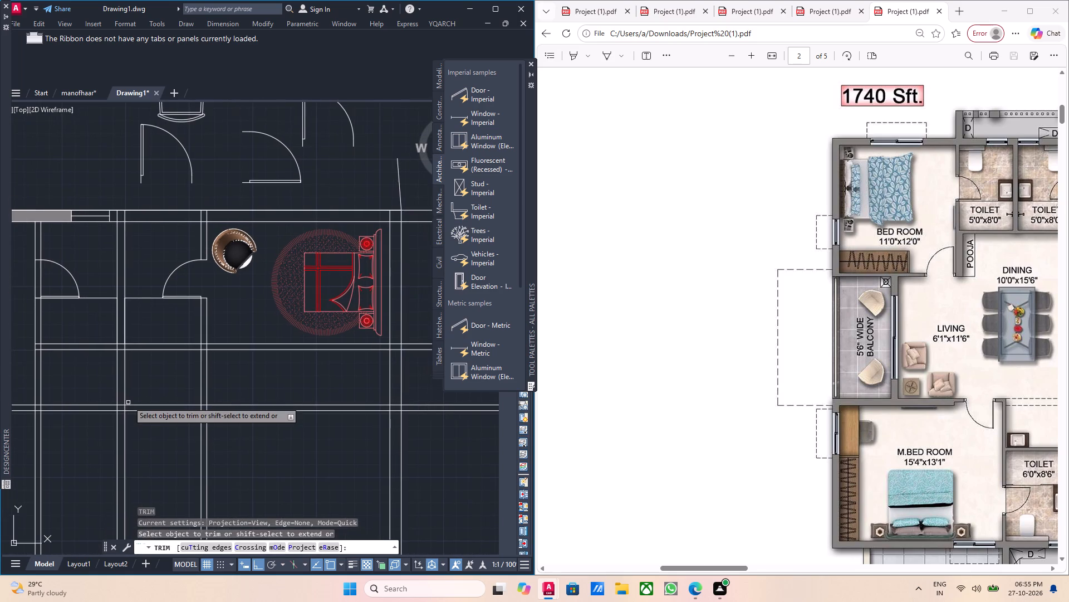
scroll(129, 398, up, 2)
drag(135, 387, 120, 386)
click(70, 381)
click(136, 375)
scroll(136, 375, down, 2)
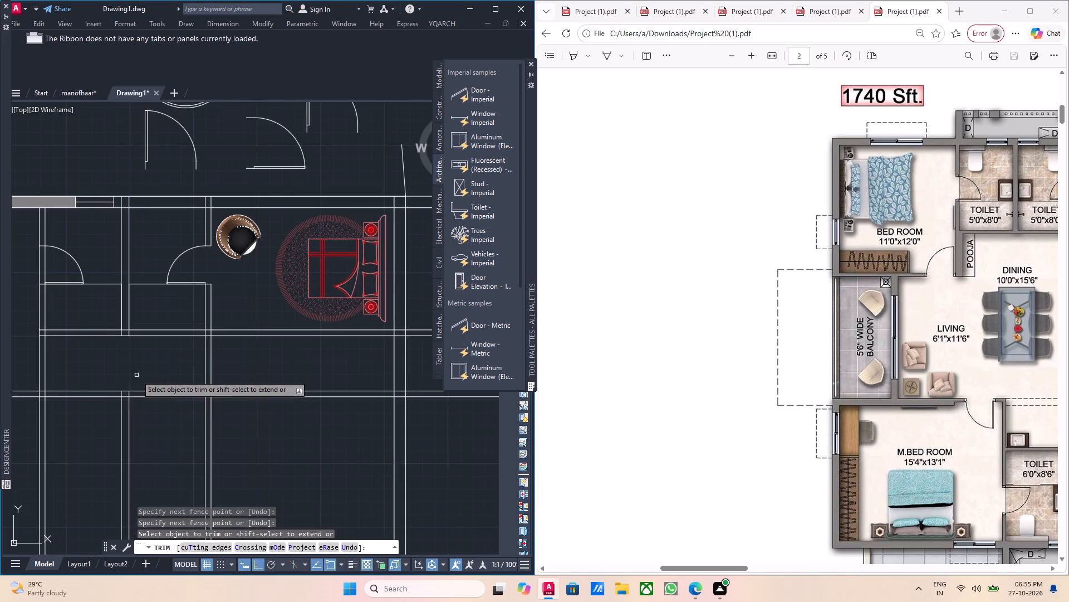
Trim both lines of the horizontal wall south of the toilets, on either side of the east toilet wall, from the middle wall eastward.
middle_drag(135, 410, 126, 385)
scroll(138, 383, up, 2)
scroll(138, 383, down, 2)
scroll(125, 372, up, 2)
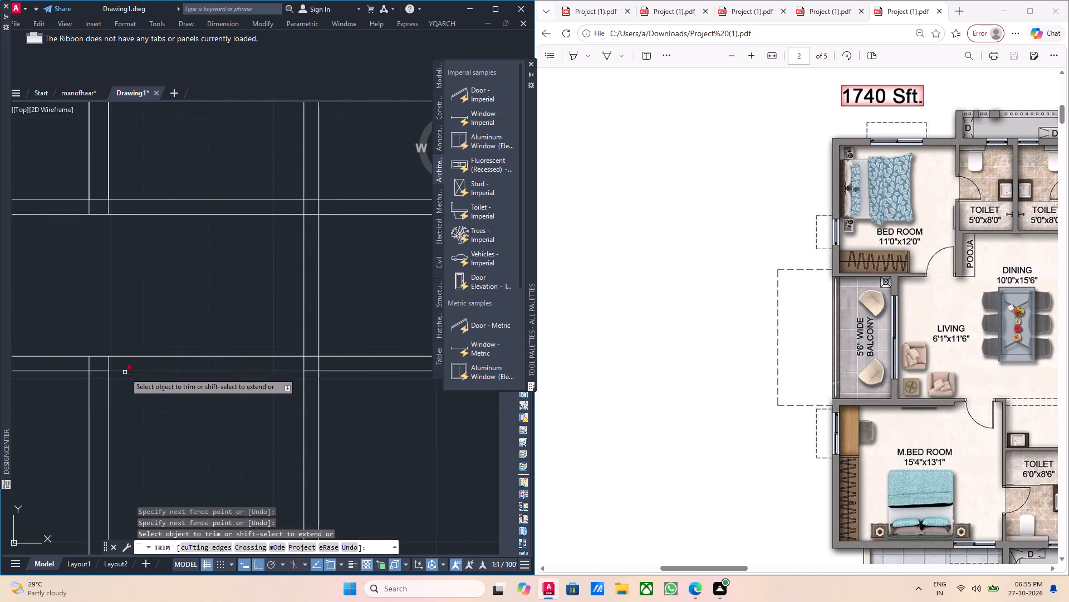
click(159, 379)
click(158, 347)
scroll(242, 362, down, 2)
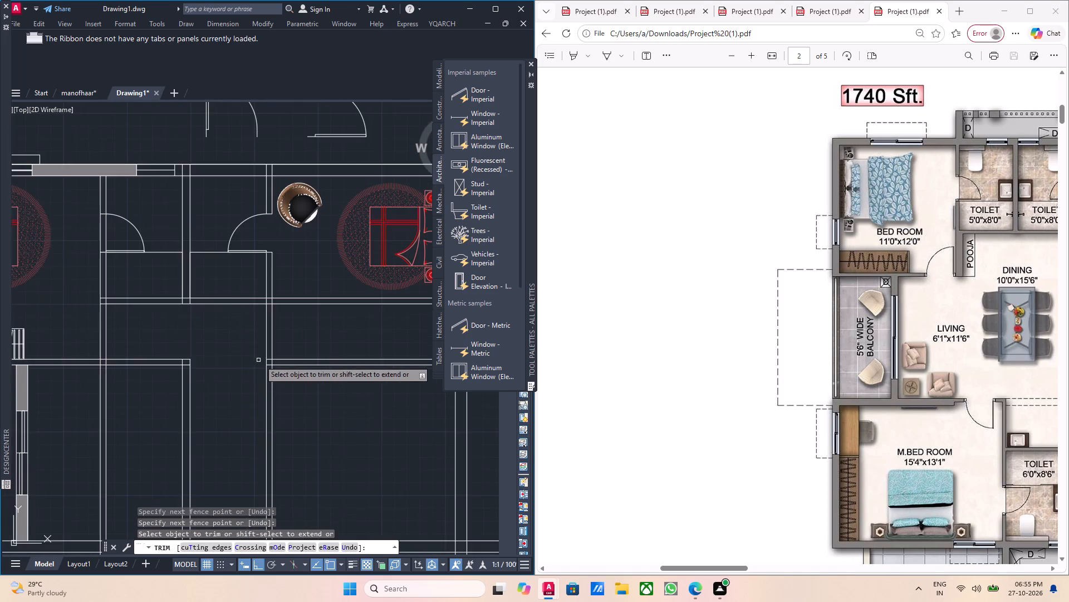
middle_drag(251, 366, 207, 380)
click(290, 385)
click(287, 362)
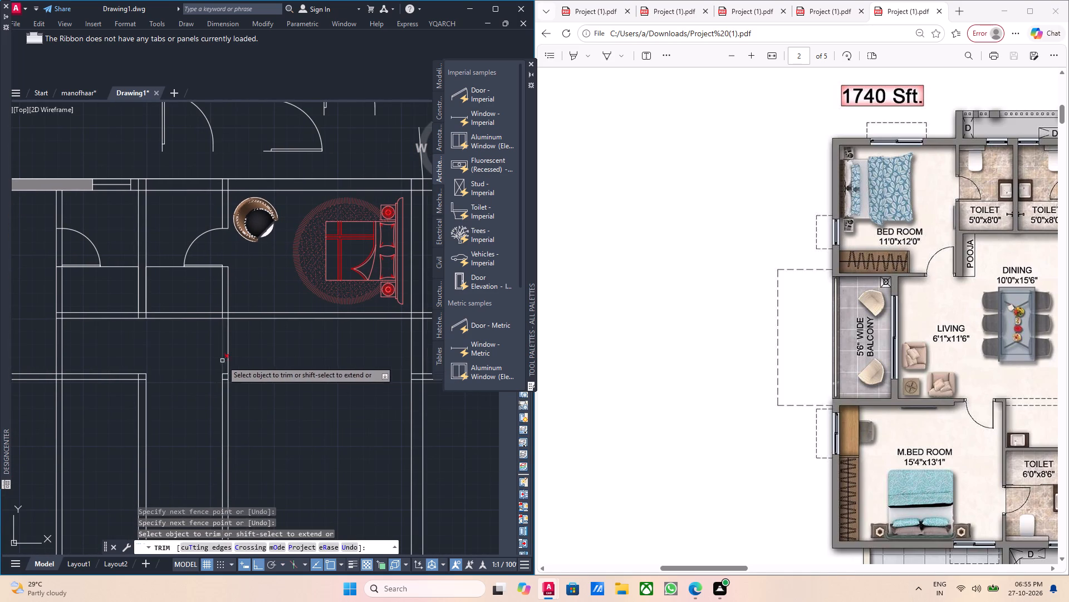
Trim both lines of the east toilet wall between the toilets' south wall and the horizontal wall below.
drag(232, 354, 225, 354)
click(197, 351)
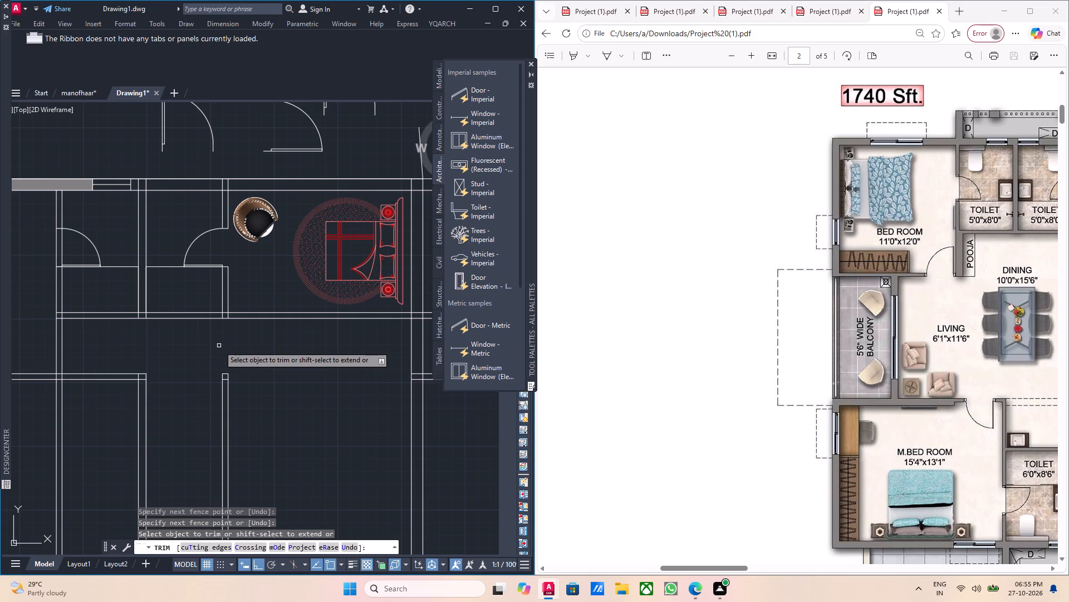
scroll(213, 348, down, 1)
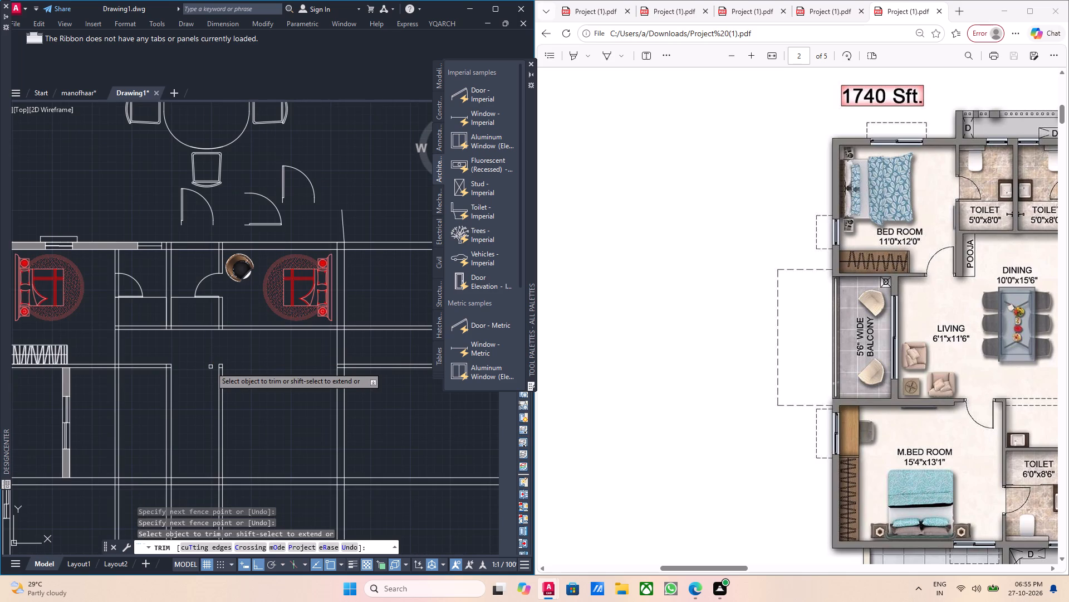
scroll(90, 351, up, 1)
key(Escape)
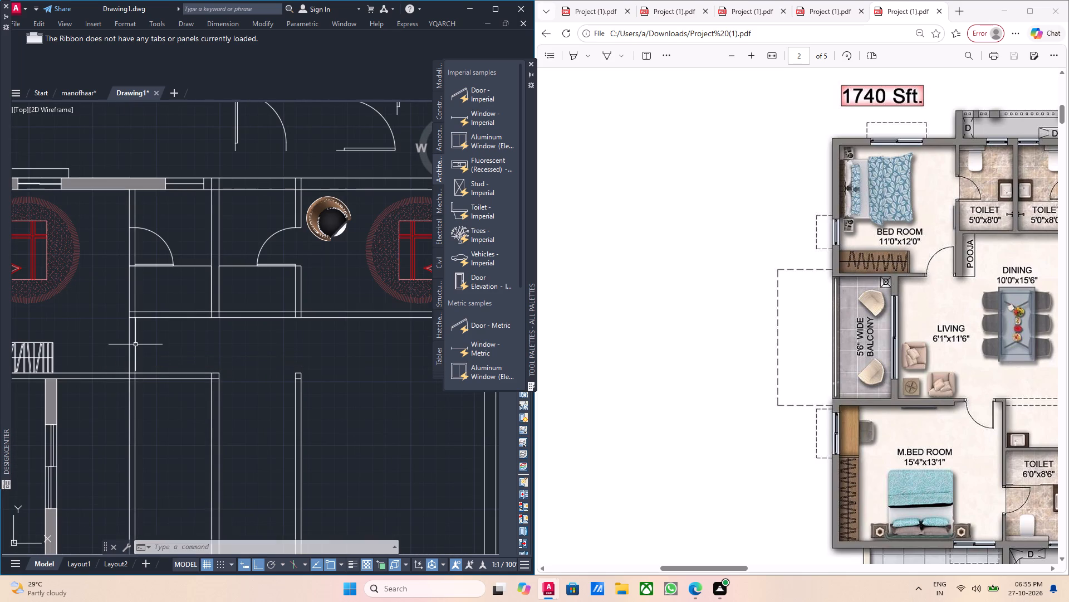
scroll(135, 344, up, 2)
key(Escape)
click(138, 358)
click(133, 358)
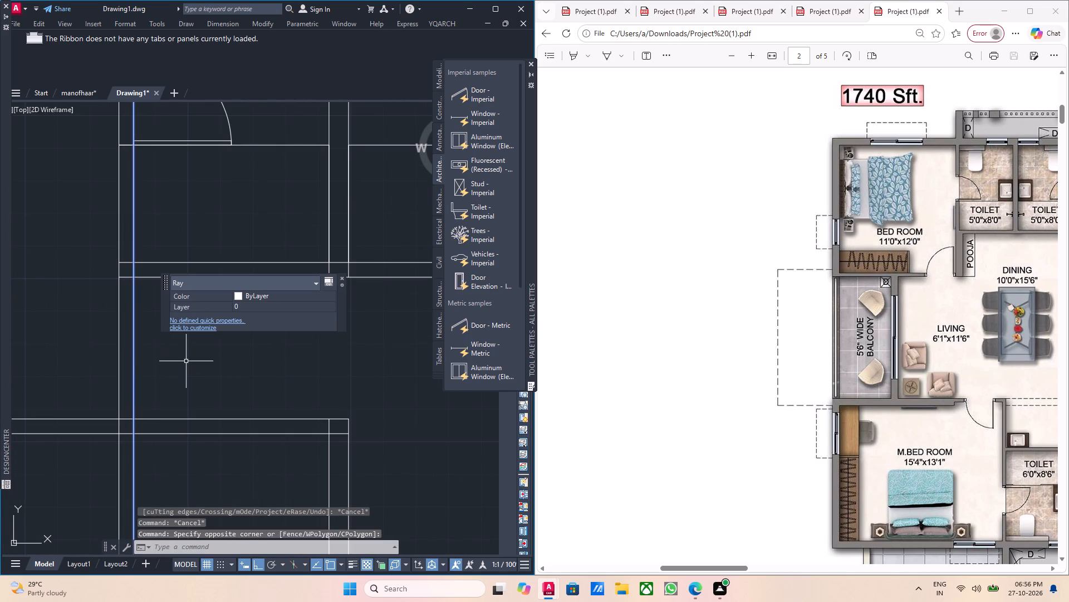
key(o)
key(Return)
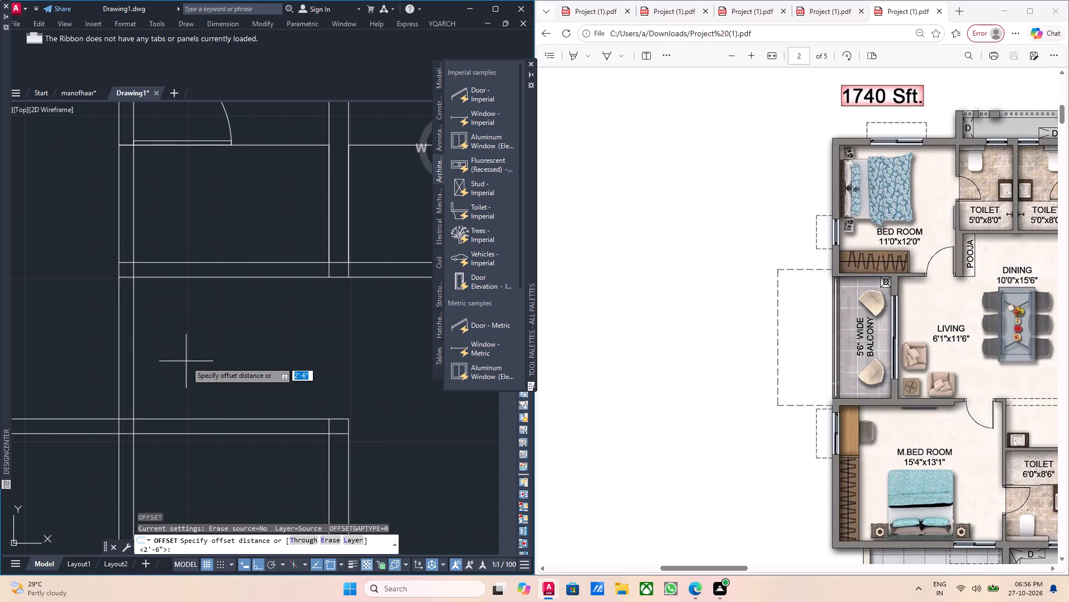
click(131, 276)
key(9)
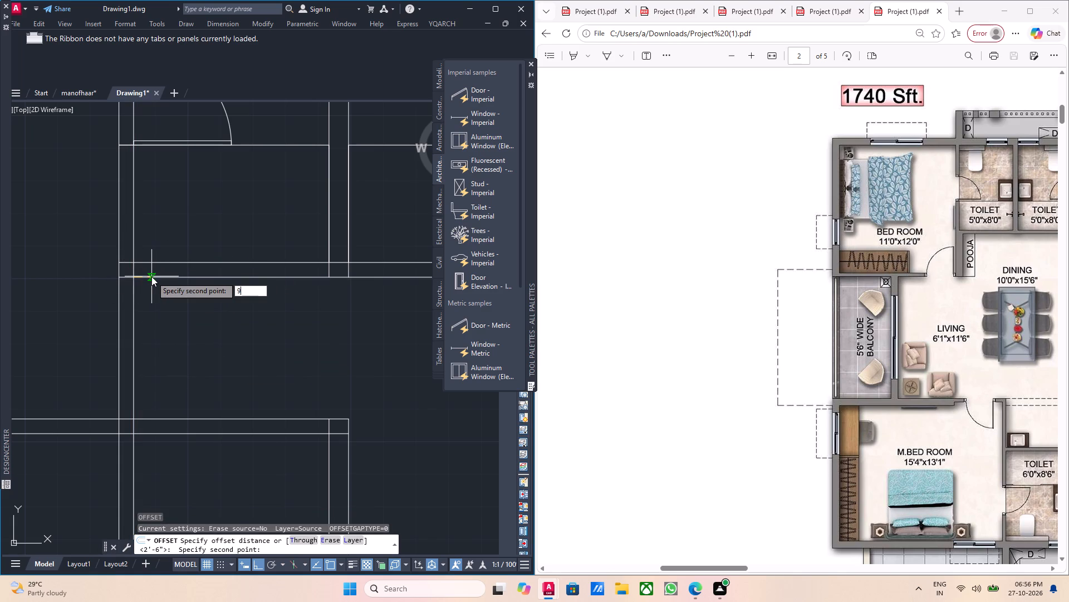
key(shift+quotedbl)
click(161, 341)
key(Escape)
Offset the east line of the west toilet wall 4.5 inches to the east.
click(139, 342)
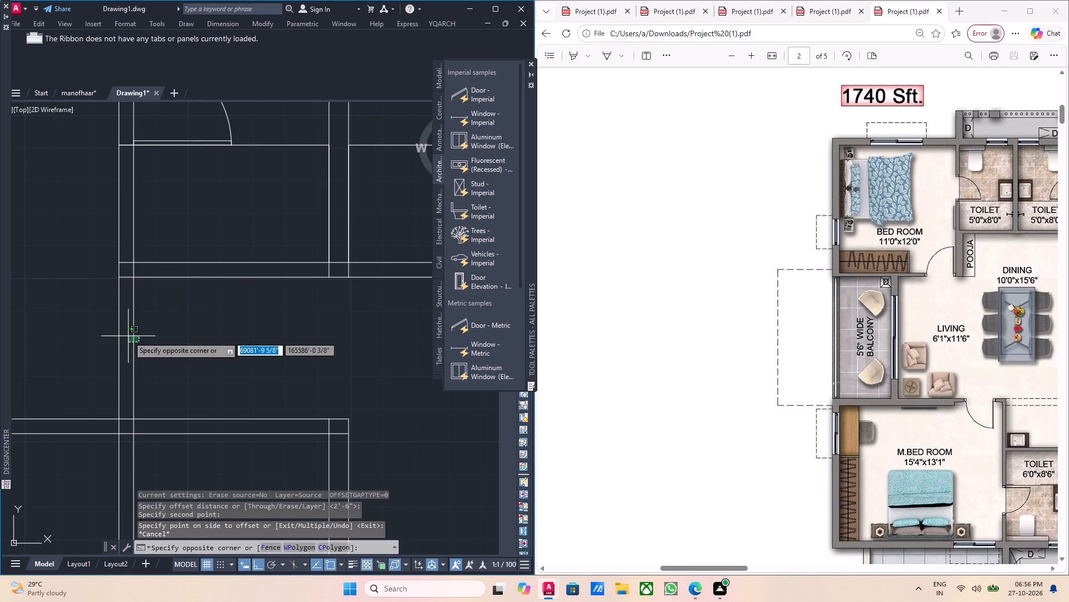
click(128, 336)
key(o)
key(Return)
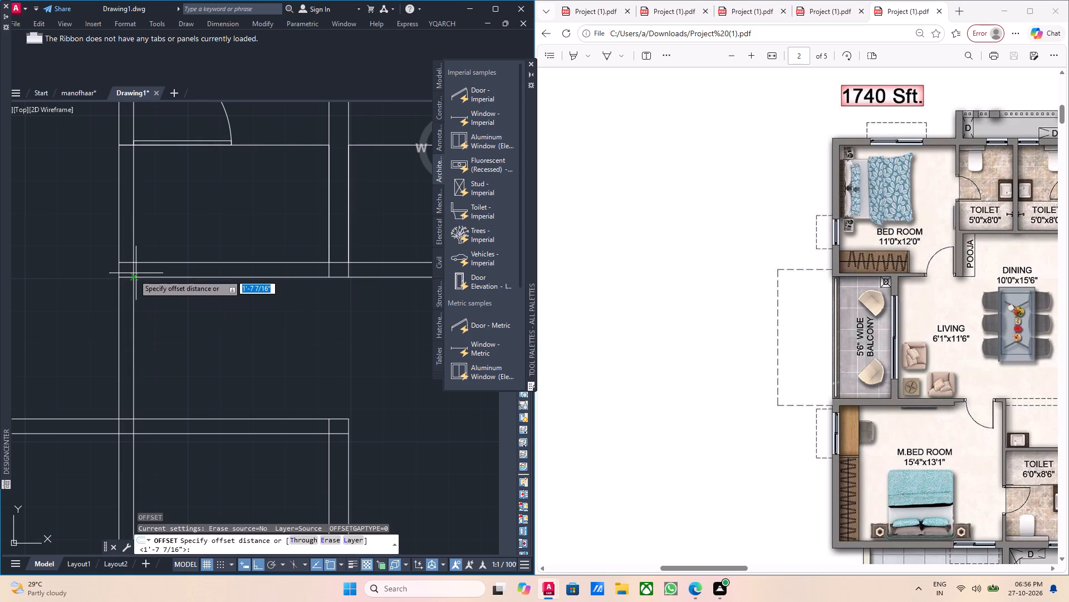
click(132, 276)
text(4.5)
key(Return)
click(173, 307)
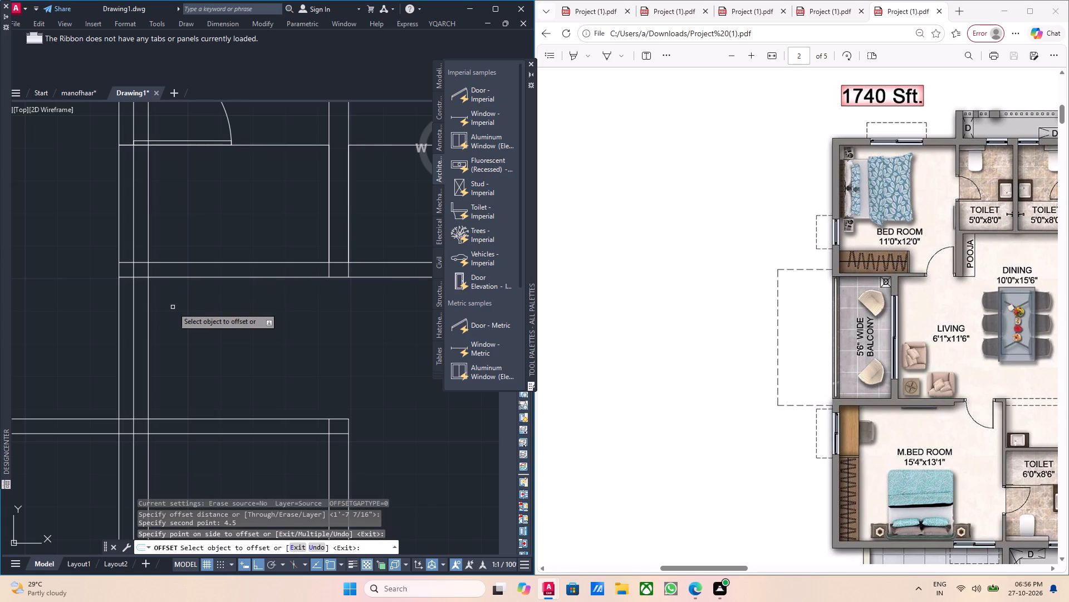
middle_drag(177, 318, 186, 335)
key(Escape)
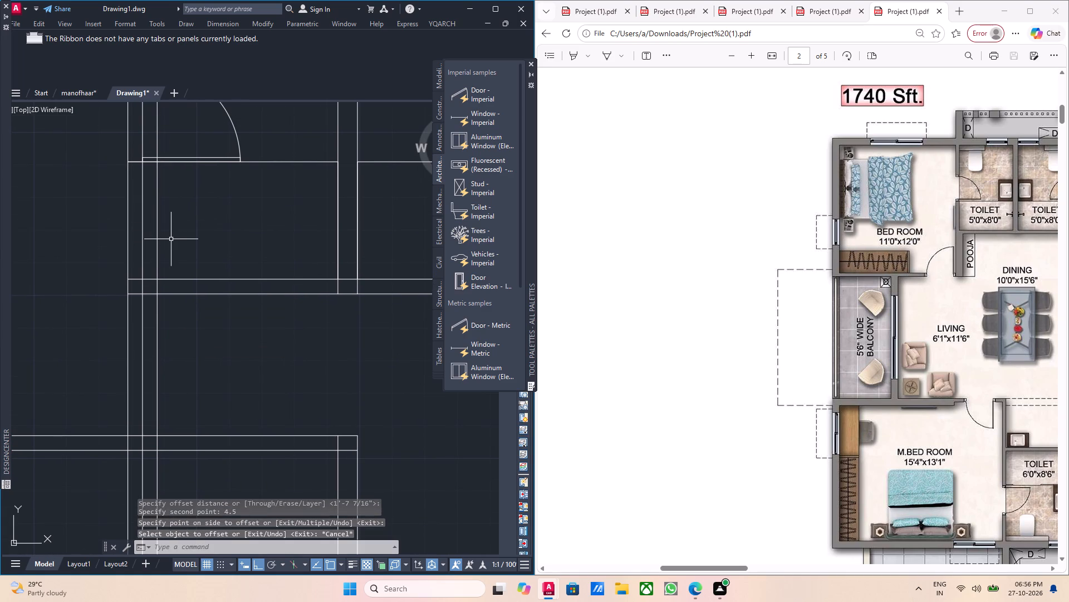
Trim the new offset line above the toilets' south wall and below the next horizontal wall to the south.
key(t)
key(r)
key(Return)
scroll(161, 241, up, 2)
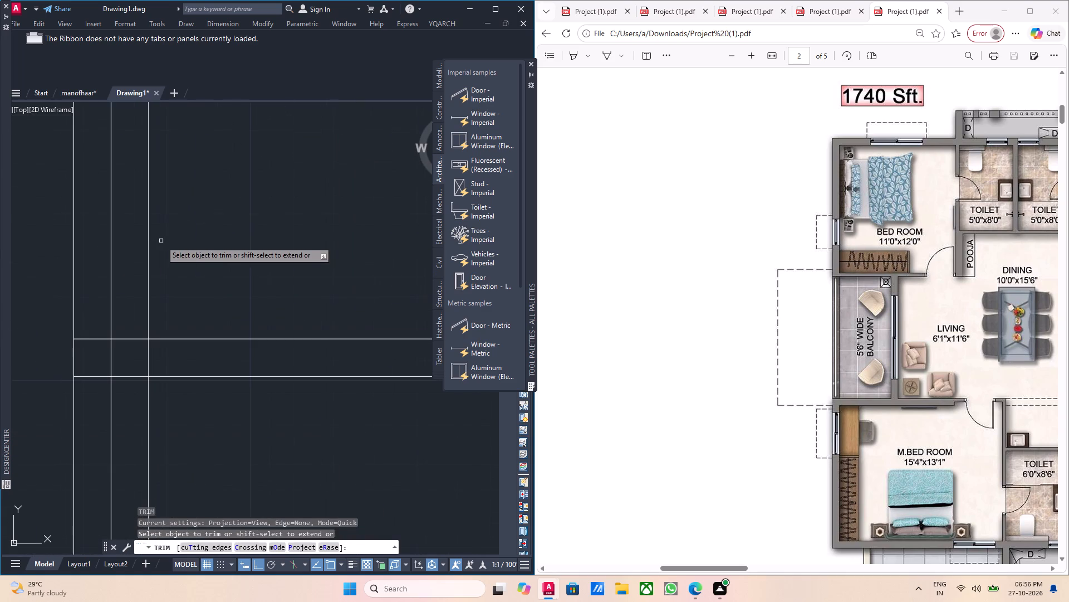
drag(169, 240, 150, 244)
click(147, 244)
scroll(154, 241, down, 3)
middle_drag(168, 320, 173, 304)
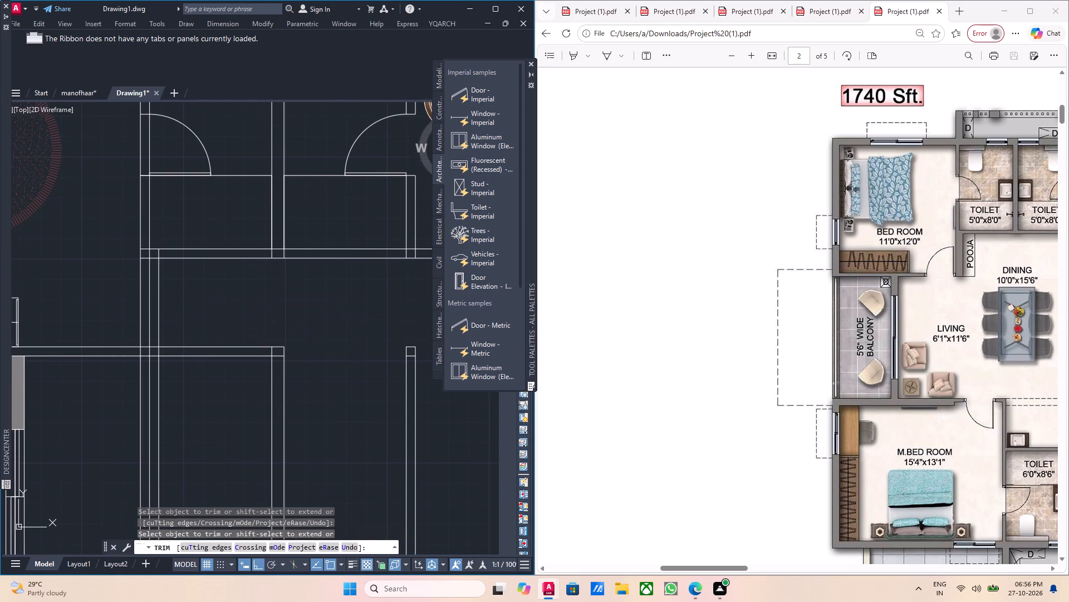
middle_drag(177, 387, 187, 365)
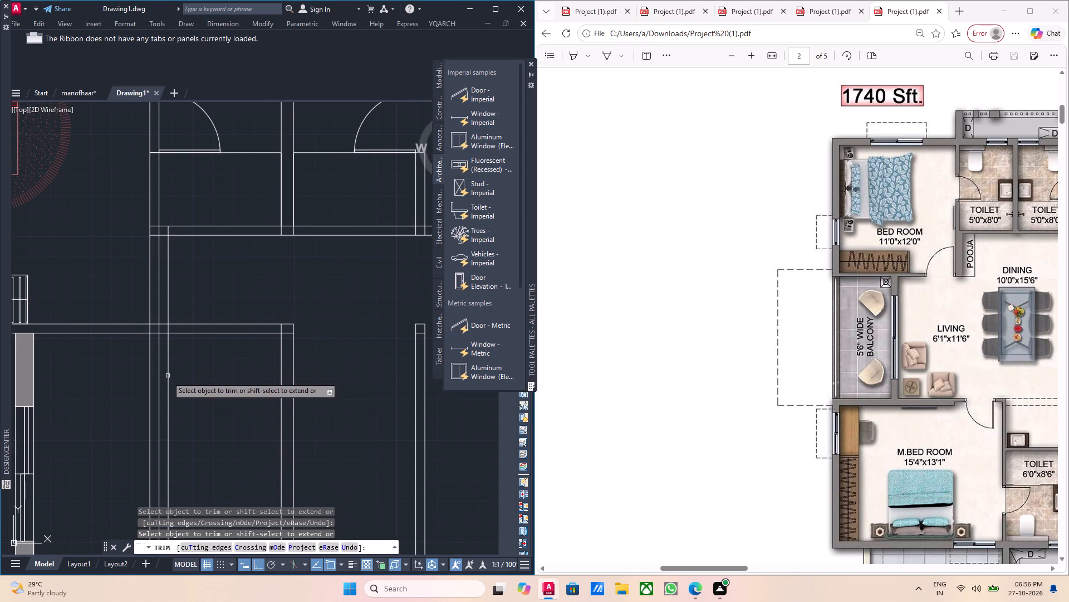
click(166, 377)
key(Escape)
Trim the remaining stub of the offset line between the two lines of the horizontal wall south of the toilets.
middle_drag(178, 373, 201, 402)
scroll(195, 361, up, 2)
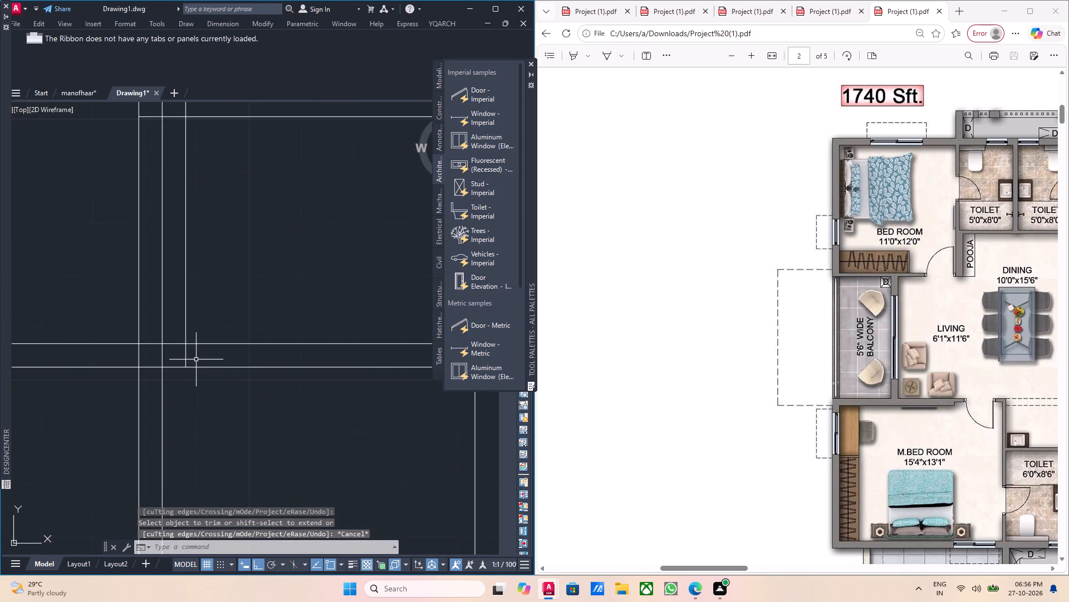
key(space)
scroll(186, 354, up, 1)
click(186, 354)
scroll(186, 354, down, 2)
key(Escape)
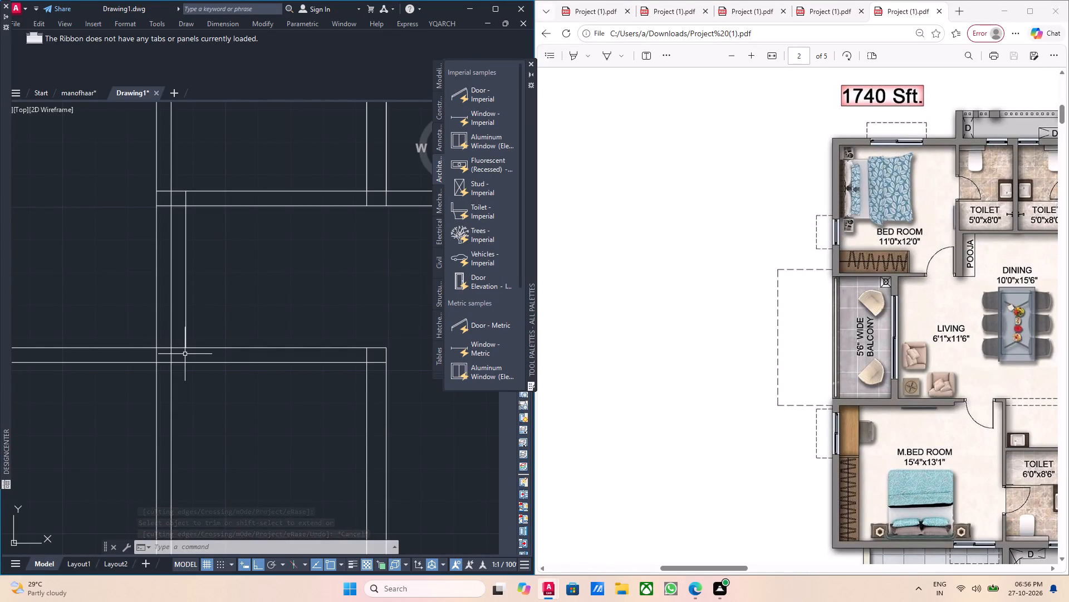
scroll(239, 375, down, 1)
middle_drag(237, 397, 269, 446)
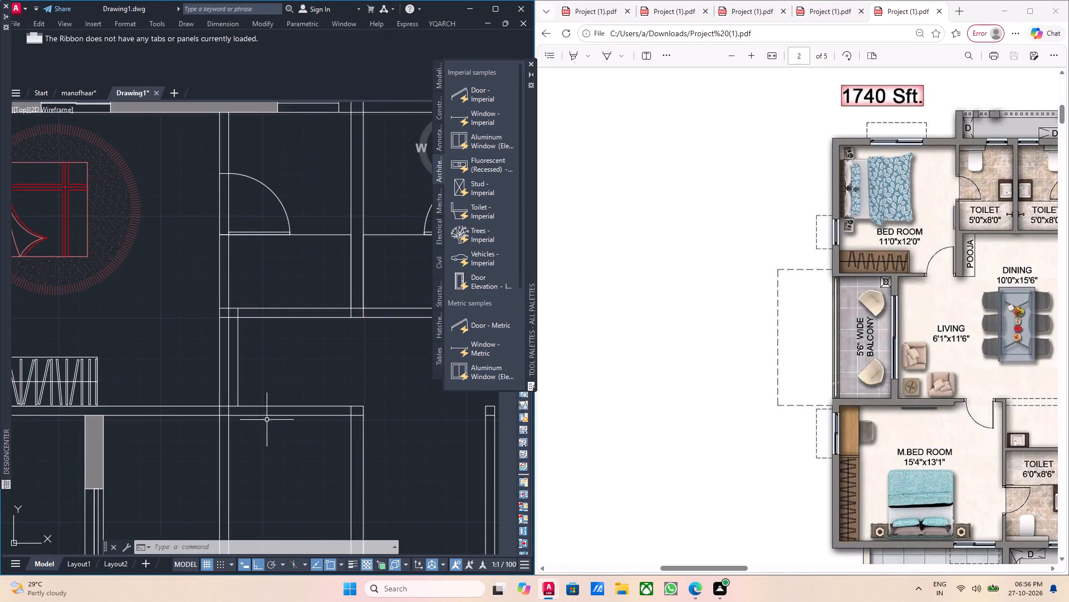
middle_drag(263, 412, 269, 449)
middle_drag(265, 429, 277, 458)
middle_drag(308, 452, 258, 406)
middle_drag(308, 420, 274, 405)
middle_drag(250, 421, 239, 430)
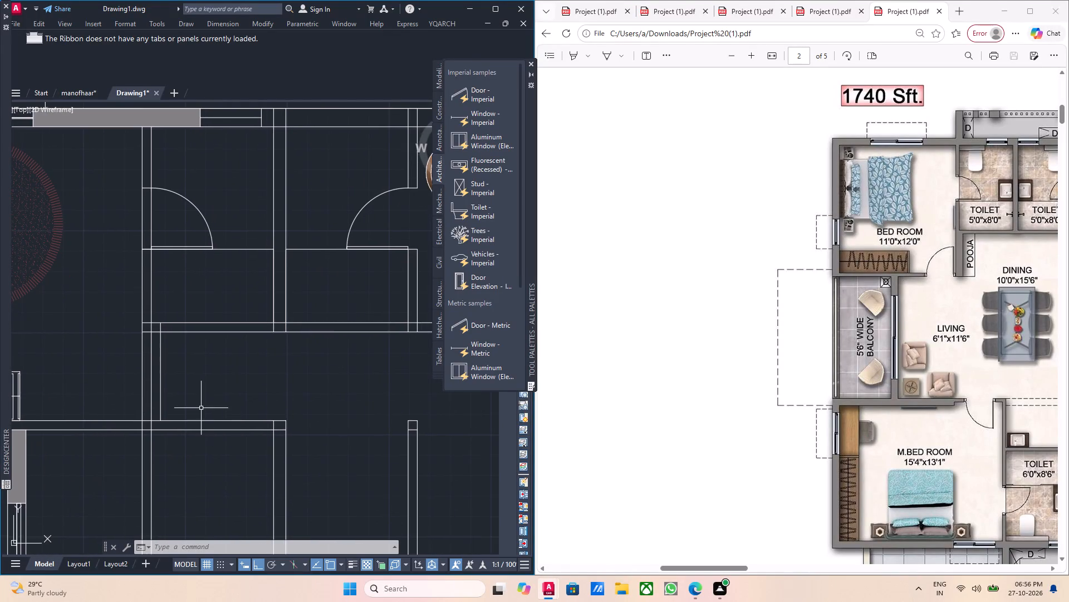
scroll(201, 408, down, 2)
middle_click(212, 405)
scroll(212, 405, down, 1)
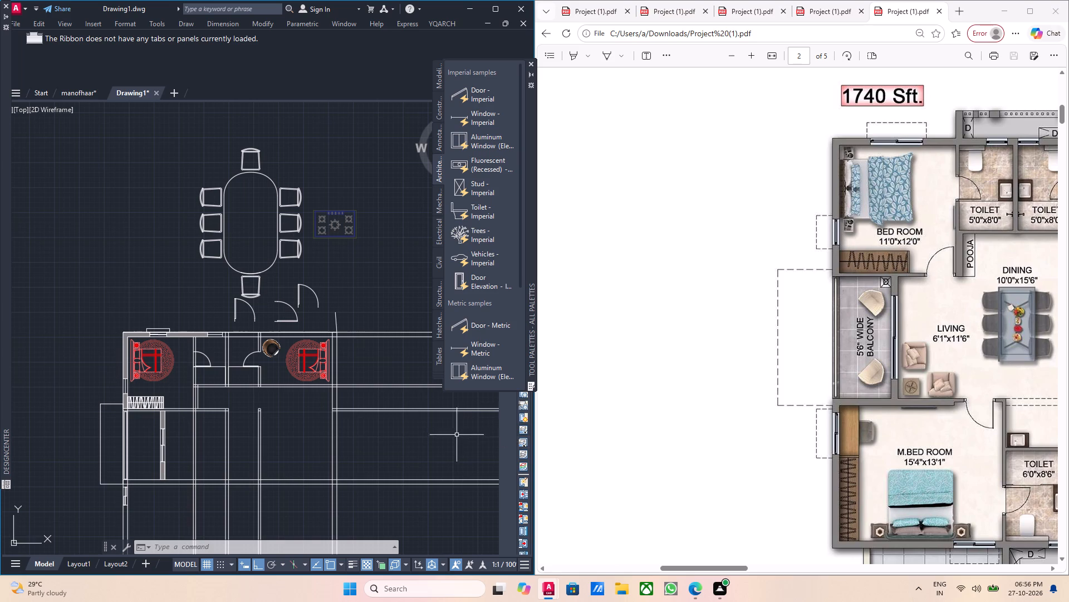
Trim the middle of the three west toilet wall lines upward from the horizontal wall south of the toilets.
scroll(208, 422, up, 3)
scroll(188, 377, up, 1)
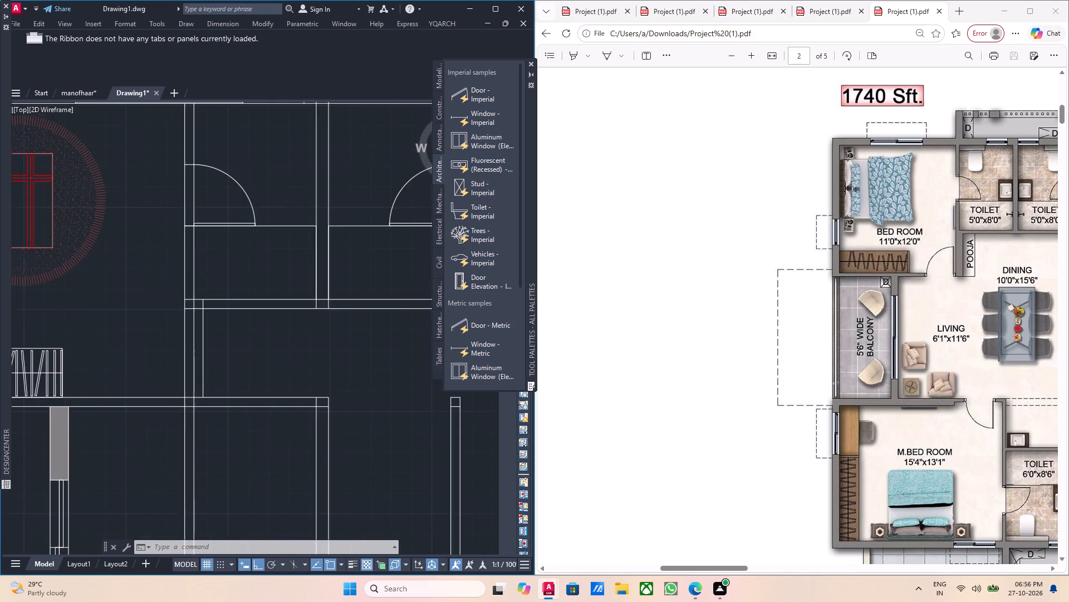
scroll(188, 377, up, 1)
key(t)
key(r)
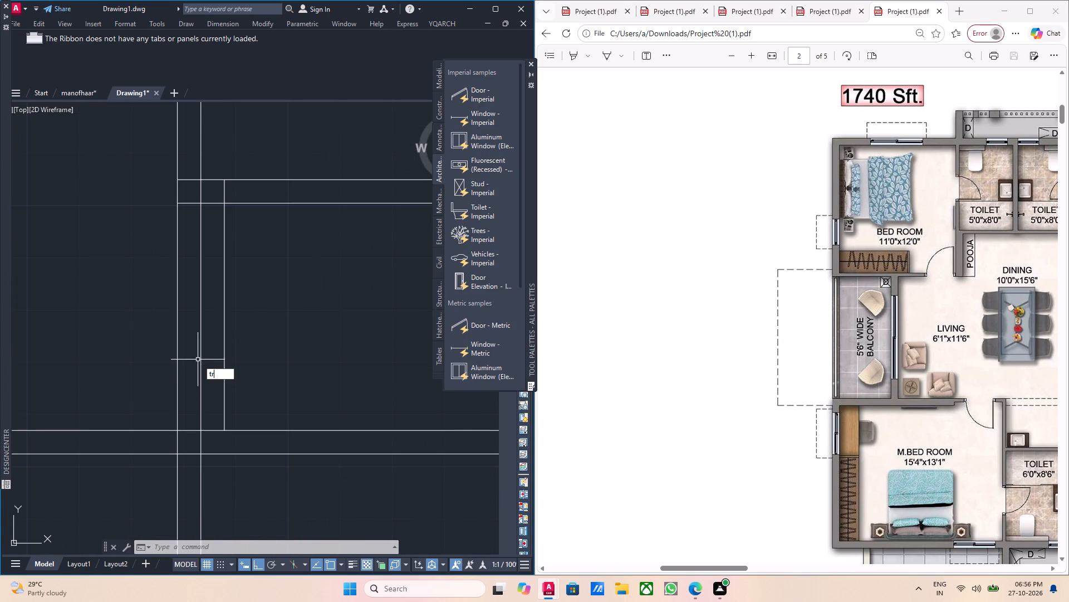
key(Return)
scroll(198, 360, up, 2)
click(203, 359)
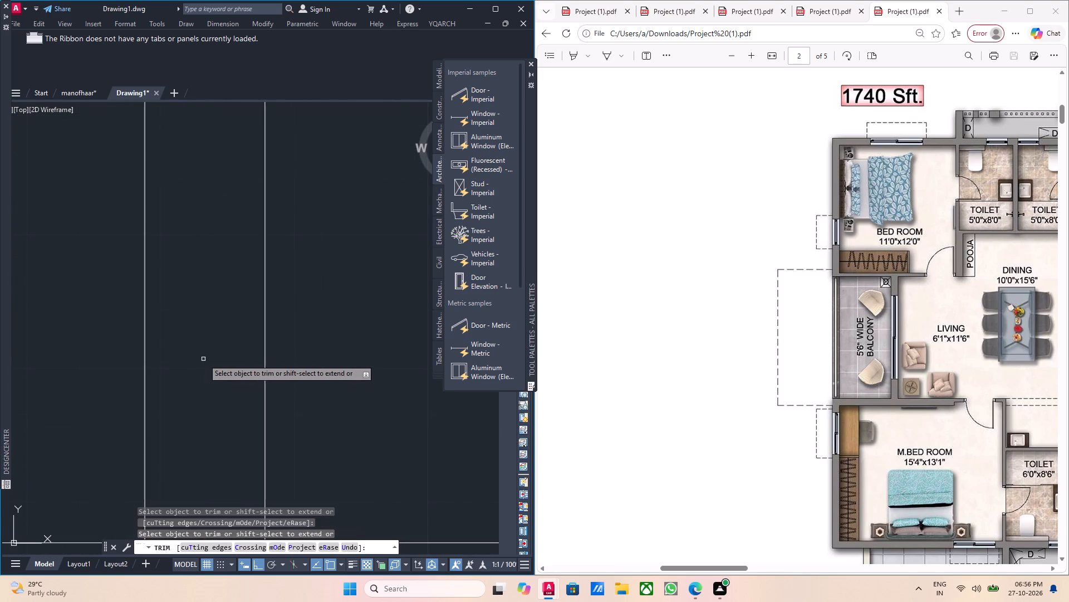
scroll(203, 359, down, 3)
scroll(204, 358, up, 1)
middle_drag(205, 358, 207, 366)
key(Escape)
key(Escape)
Hatch the thickened wall segment between the toilets' south wall and the horizontal wall below.
key(h)
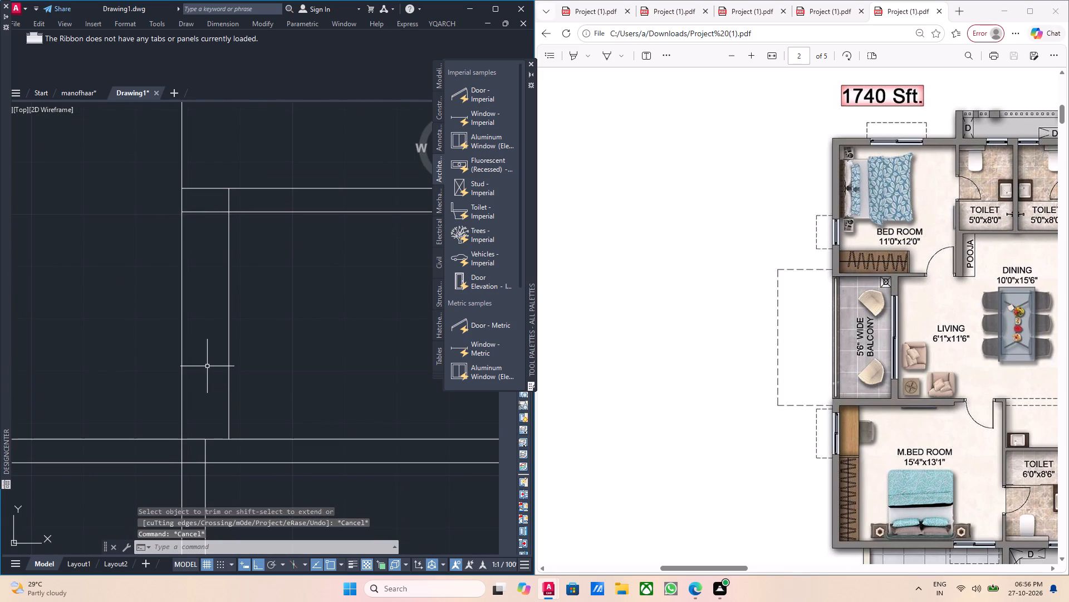
key(Return)
click(188, 339)
scroll(188, 339, down, 3)
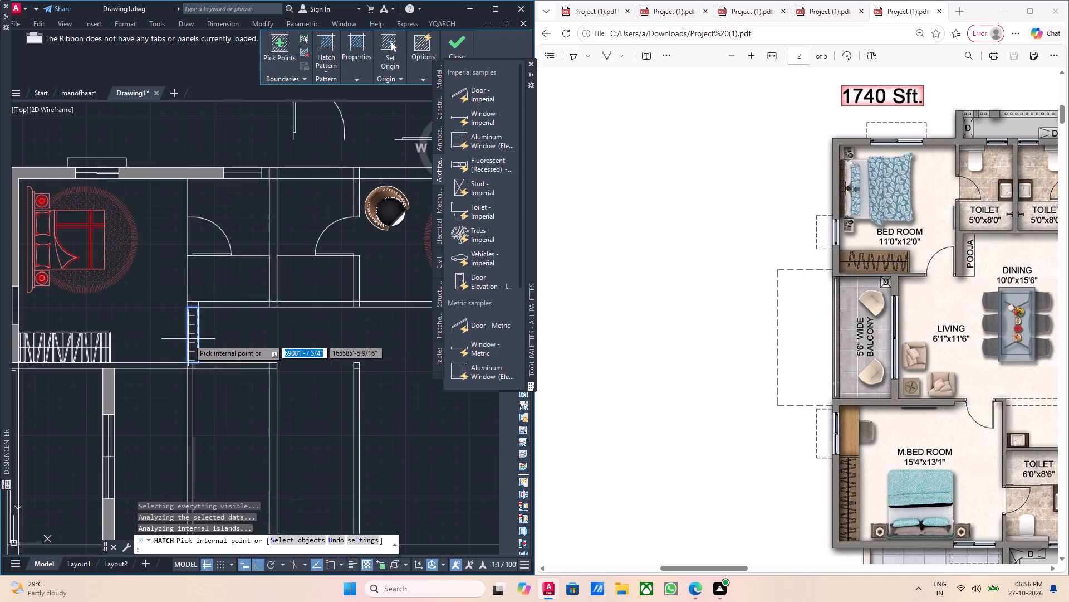
key(Escape)
Match the new wall segment's hatch to the solid grey hatch of the bedroom's west outer wall.
middle_drag(231, 319, 265, 334)
middle_drag(182, 358, 201, 358)
text(ma)
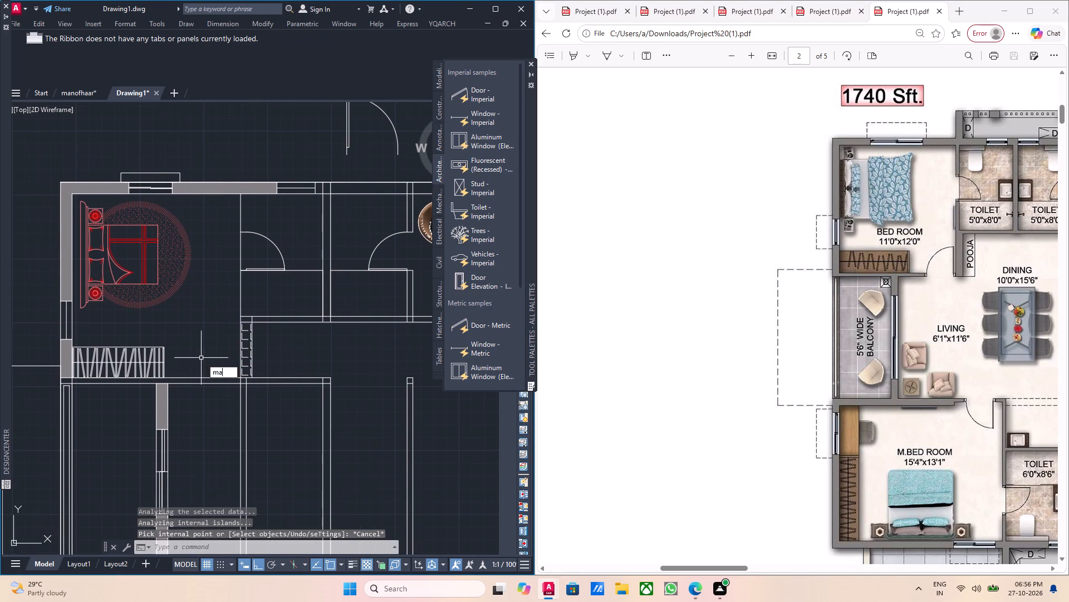
key(Return)
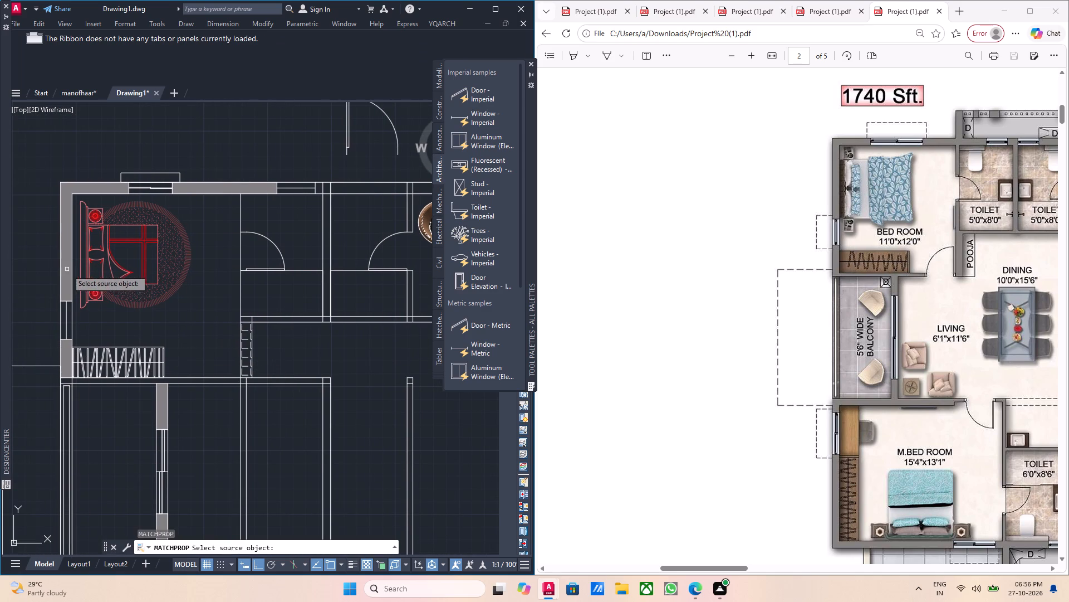
click(67, 269)
scroll(259, 348, up, 3)
click(210, 348)
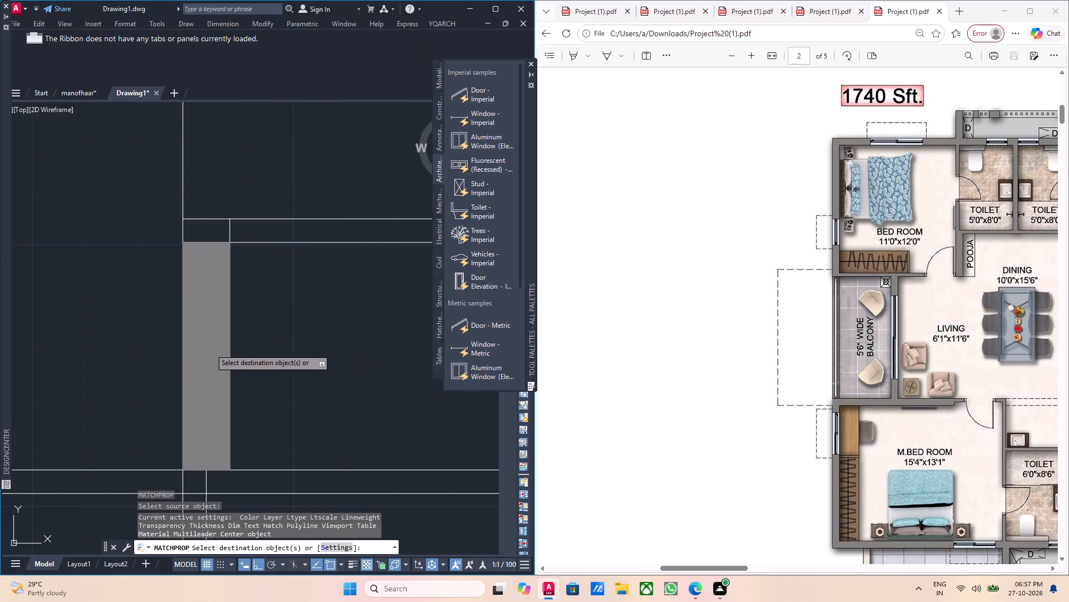
key(Escape)
scroll(216, 351, down, 2)
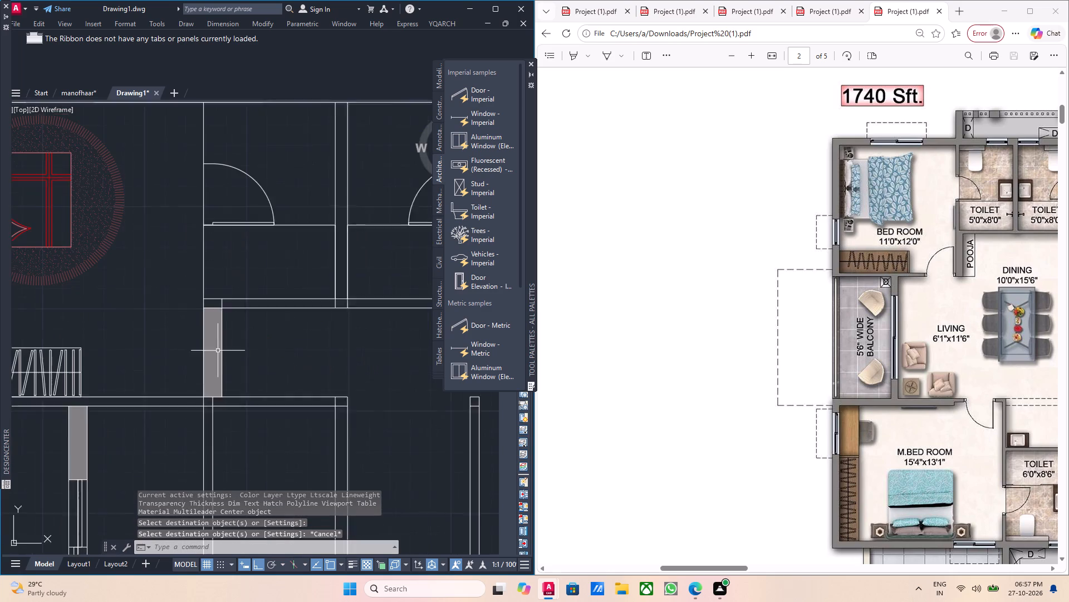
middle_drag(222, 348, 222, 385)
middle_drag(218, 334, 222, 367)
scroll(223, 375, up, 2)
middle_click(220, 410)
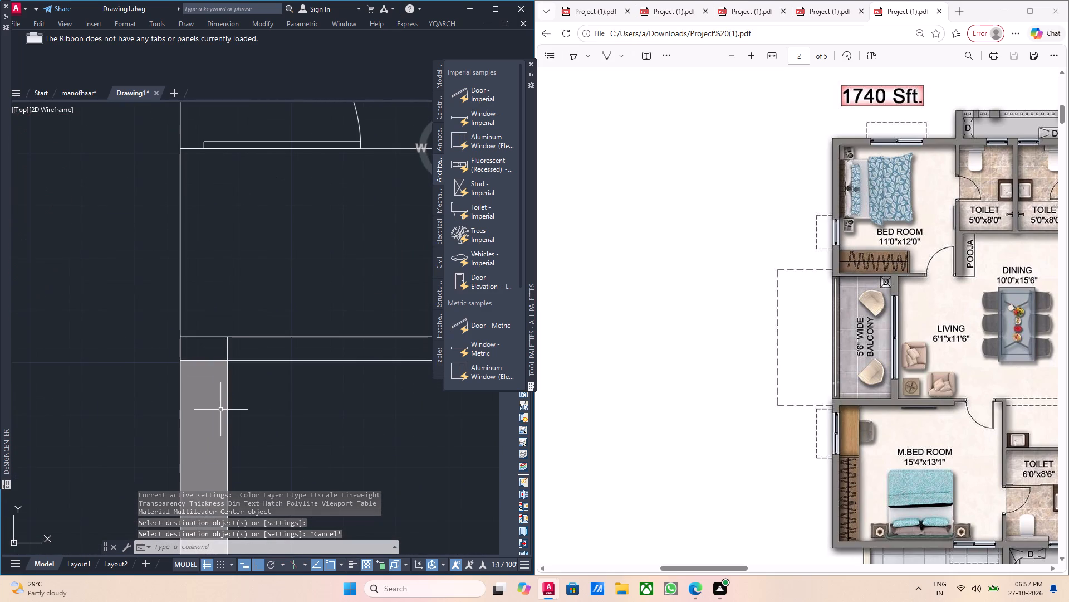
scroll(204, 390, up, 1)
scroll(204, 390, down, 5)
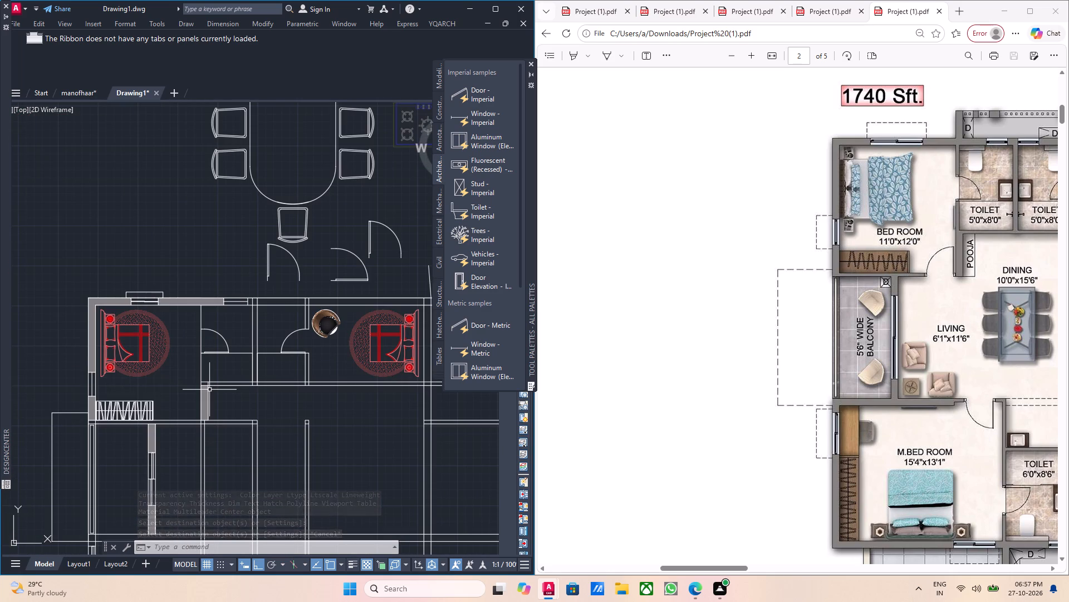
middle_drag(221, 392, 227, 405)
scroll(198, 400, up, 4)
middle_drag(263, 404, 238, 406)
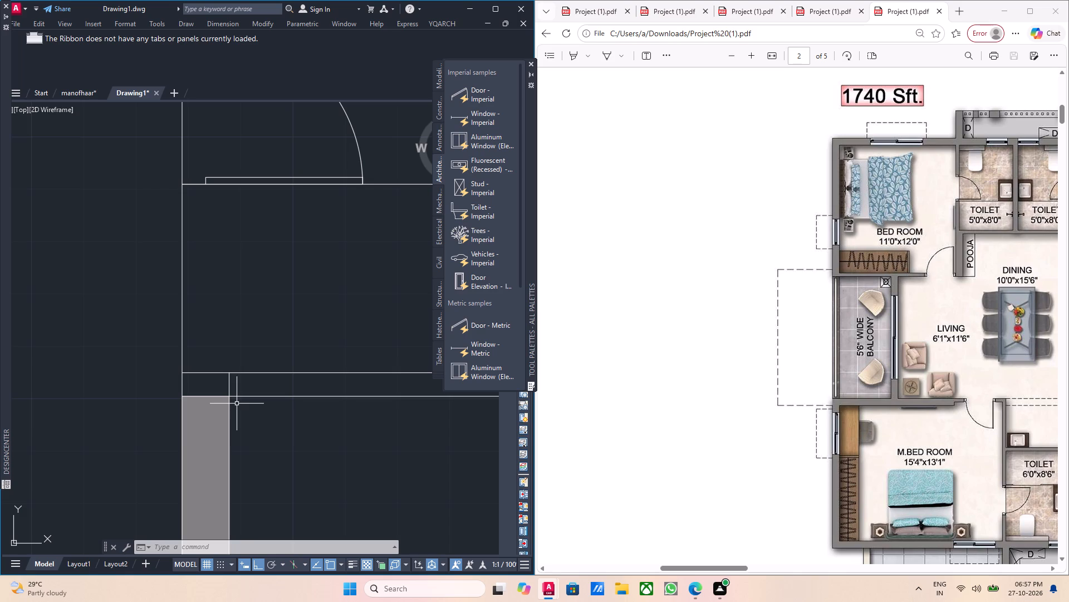
Trim both middle toilet wall lines where they run between the two lines of the toilets' south wall.
scroll(237, 404, down, 2)
middle_drag(335, 417, 218, 452)
middle_click(262, 423)
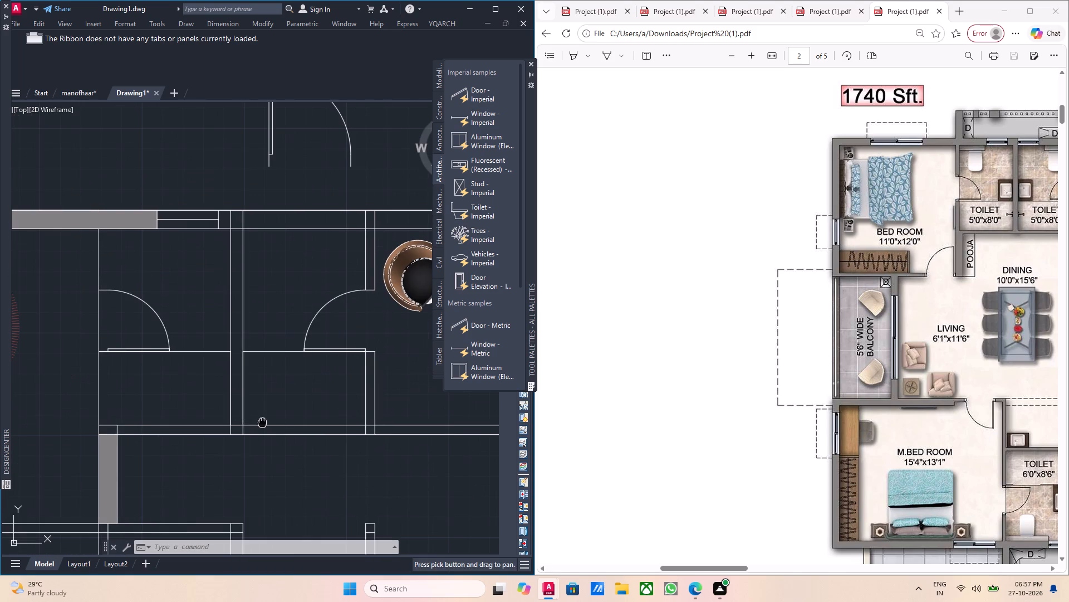
key(Escape)
text(tr)
key(Return)
scroll(252, 424, up, 3)
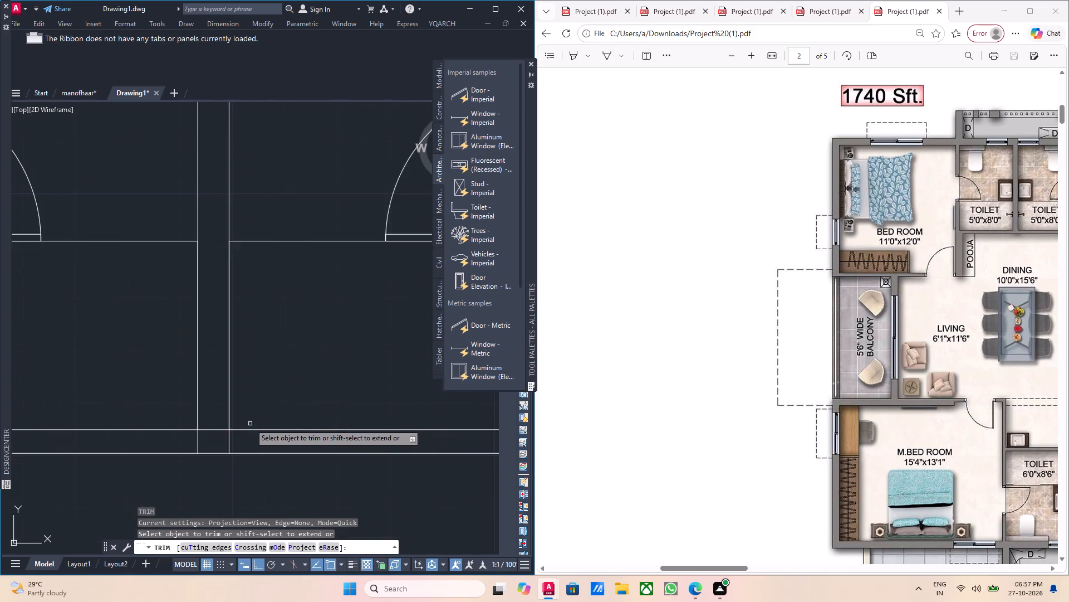
scroll(250, 424, up, 2)
drag(210, 480, 197, 480)
click(134, 480)
middle_drag(134, 479, 322, 421)
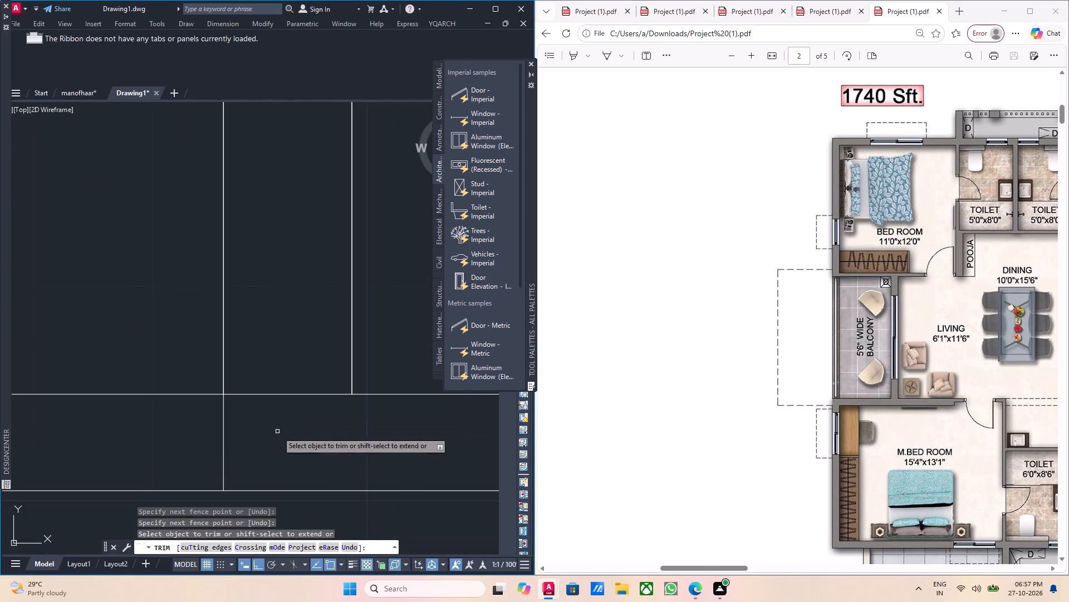
drag(277, 432, 255, 433)
click(188, 433)
click(240, 441)
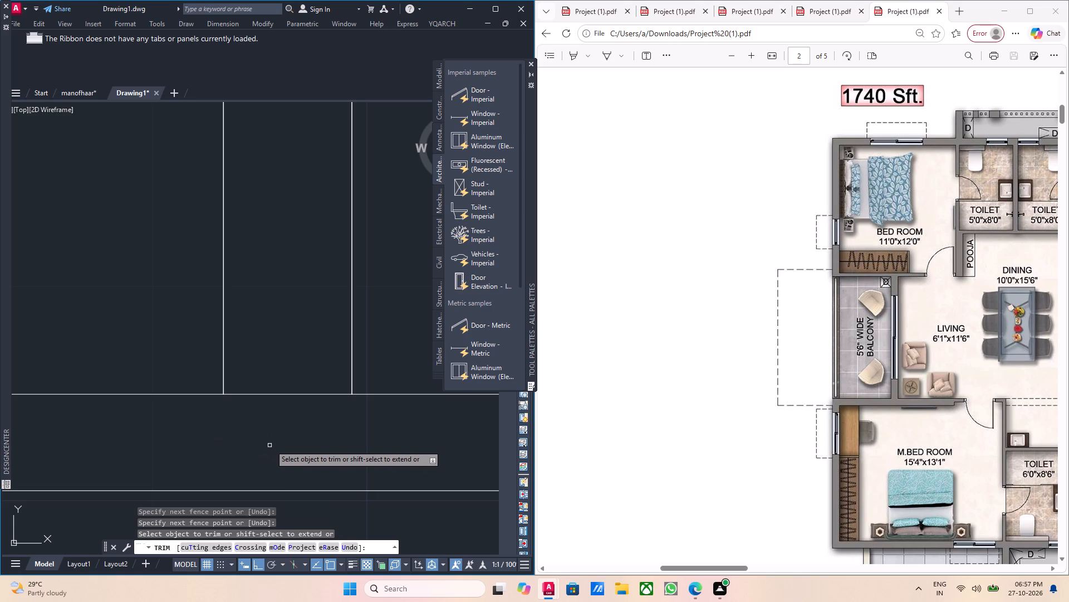
Trim the upper line of the toilets' south wall between the two lines of the middle toilet wall.
drag(278, 440, 278, 428)
click(278, 387)
scroll(278, 387, down, 3)
middle_drag(278, 387, 269, 403)
scroll(269, 403, down, 2)
key(Escape)
middle_click(281, 397)
scroll(160, 405, up, 4)
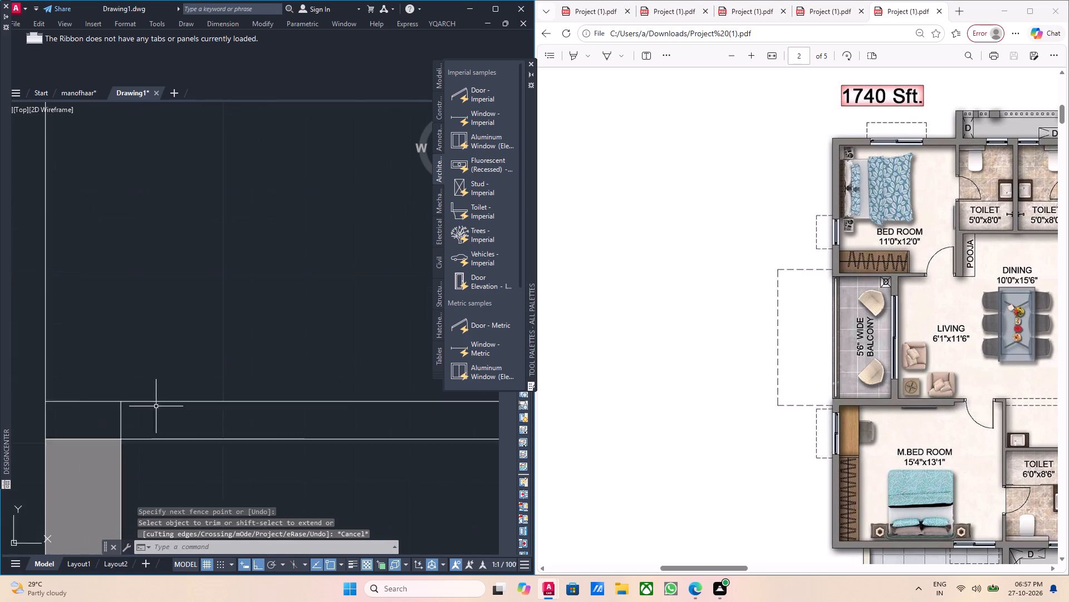
Shorten the east line of the hatched wall segment so its upper end meets the lower line of the toilets' south wall.
scroll(104, 438, up, 3)
middle_click(121, 439)
drag(117, 438, 102, 437)
click(81, 426)
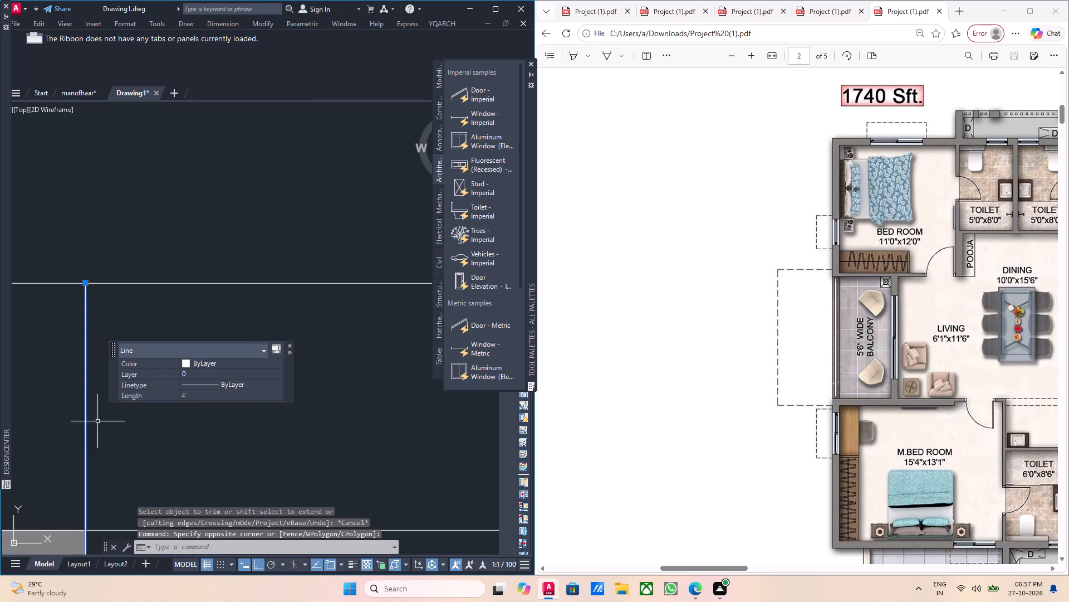
middle_drag(123, 414, 335, 381)
click(296, 251)
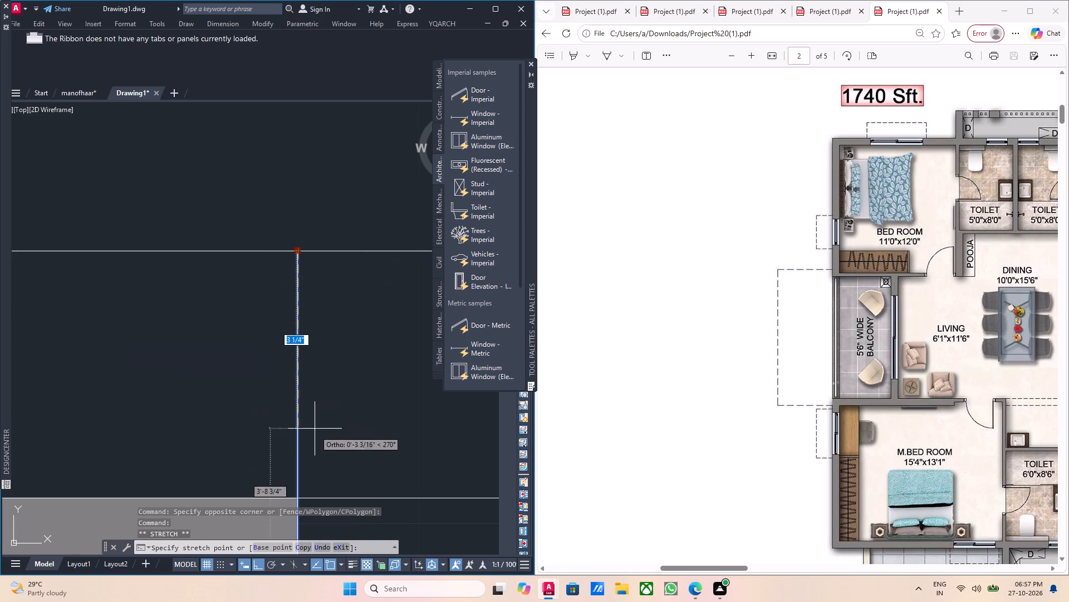
click(299, 498)
key(Escape)
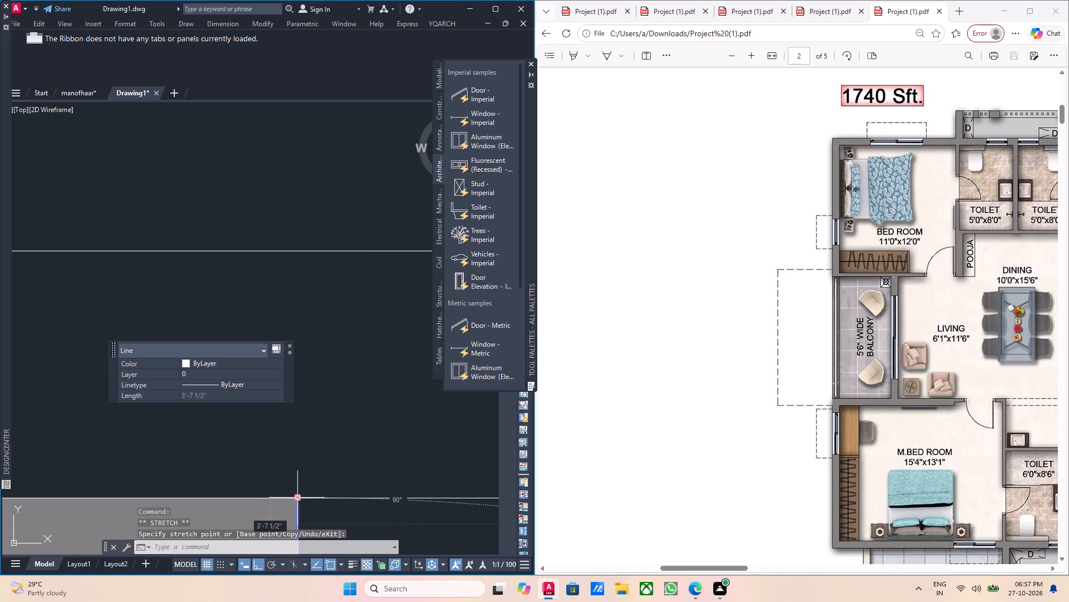
Hatch the toilets' south wall together with the middle wall between the two toilets.
scroll(298, 497, down, 3)
middle_drag(315, 482, 300, 472)
key(h)
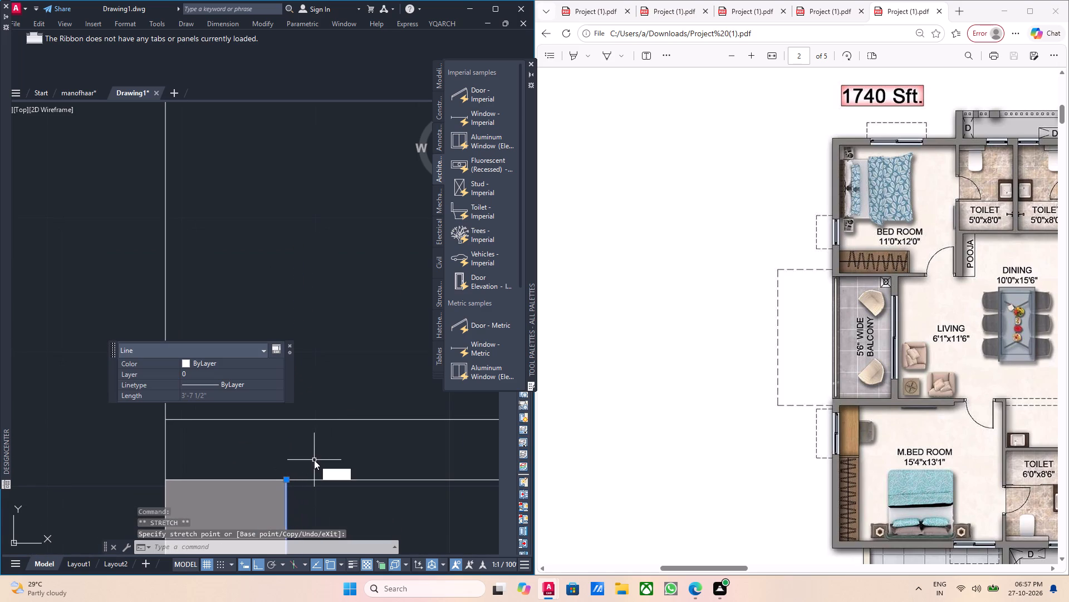
key(Return)
scroll(274, 455, down, 3)
middle_drag(325, 463, 186, 458)
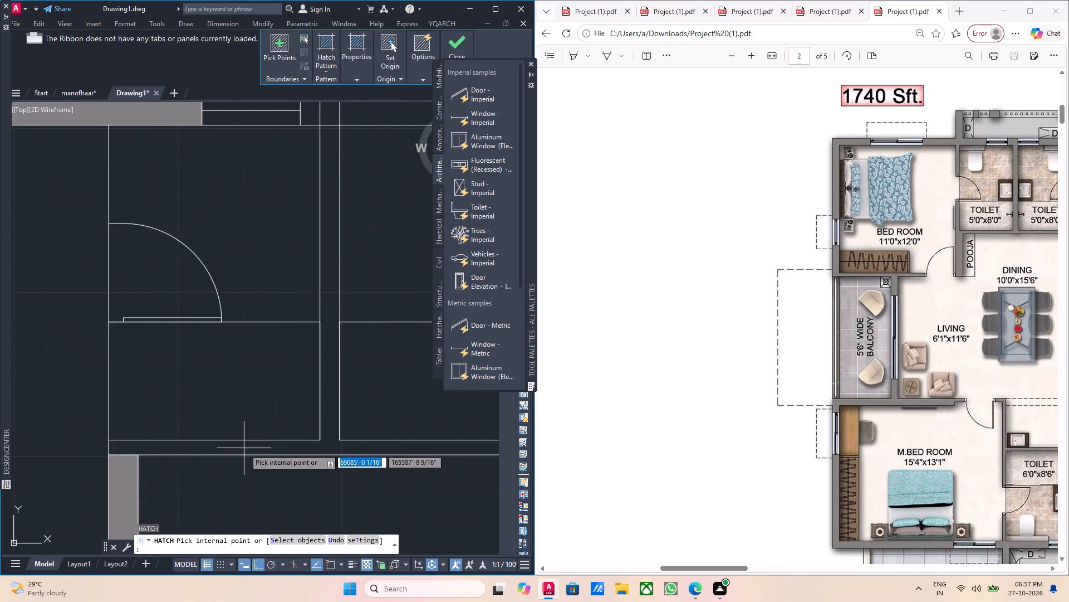
click(244, 448)
scroll(235, 453, down, 1)
middle_drag(284, 453, 208, 453)
key(Escape)
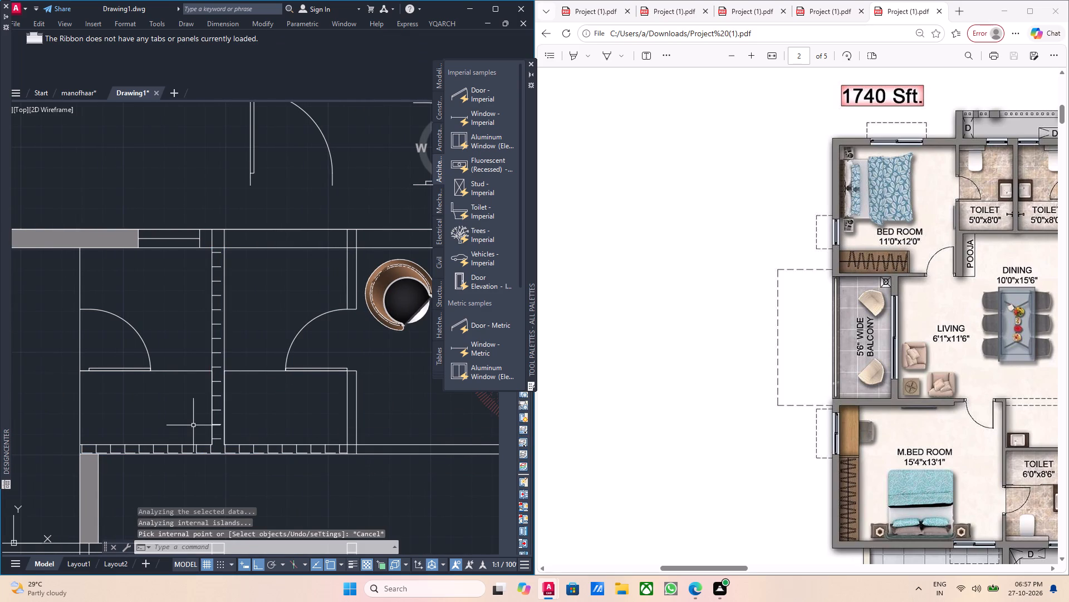
Match the new toilet wall hatch to the solid grey hatch of the bedroom's north outer wall.
text(ma)
key(Return)
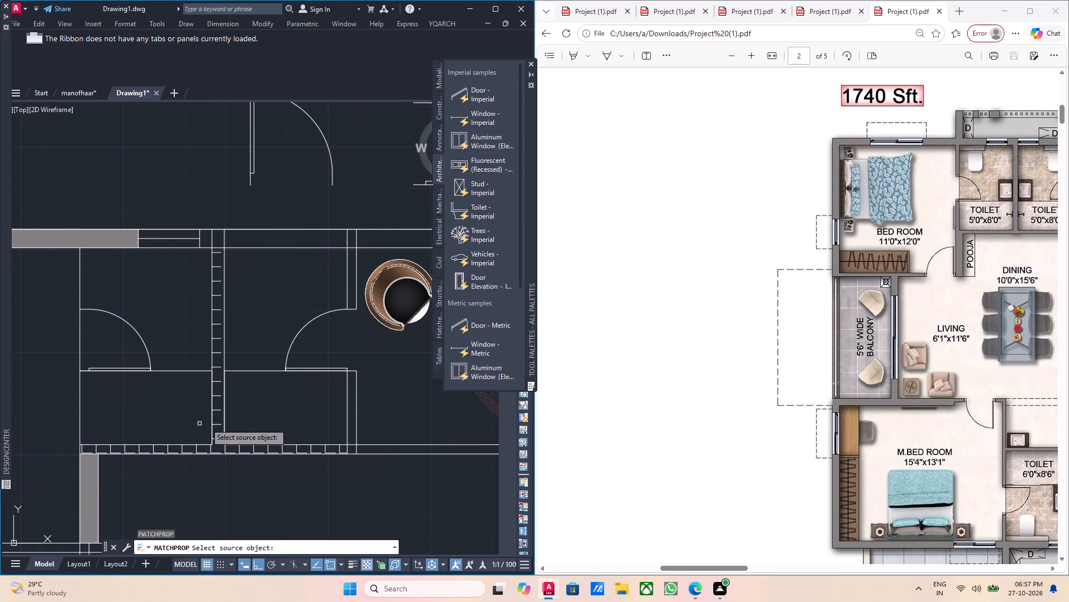
click(81, 242)
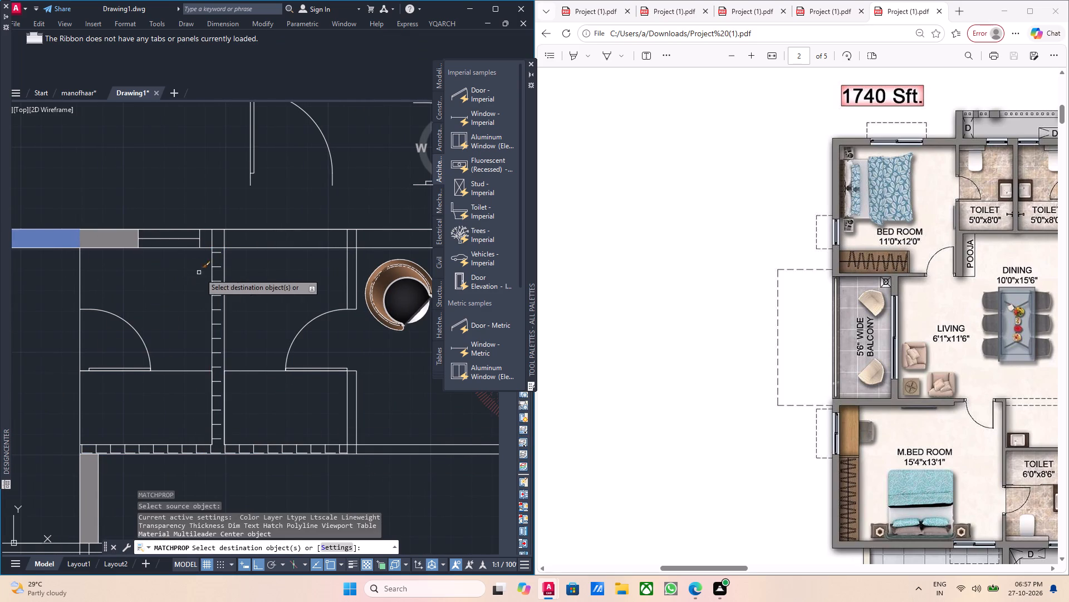
click(220, 281)
scroll(210, 284, down, 2)
key(Escape)
key(Escape)
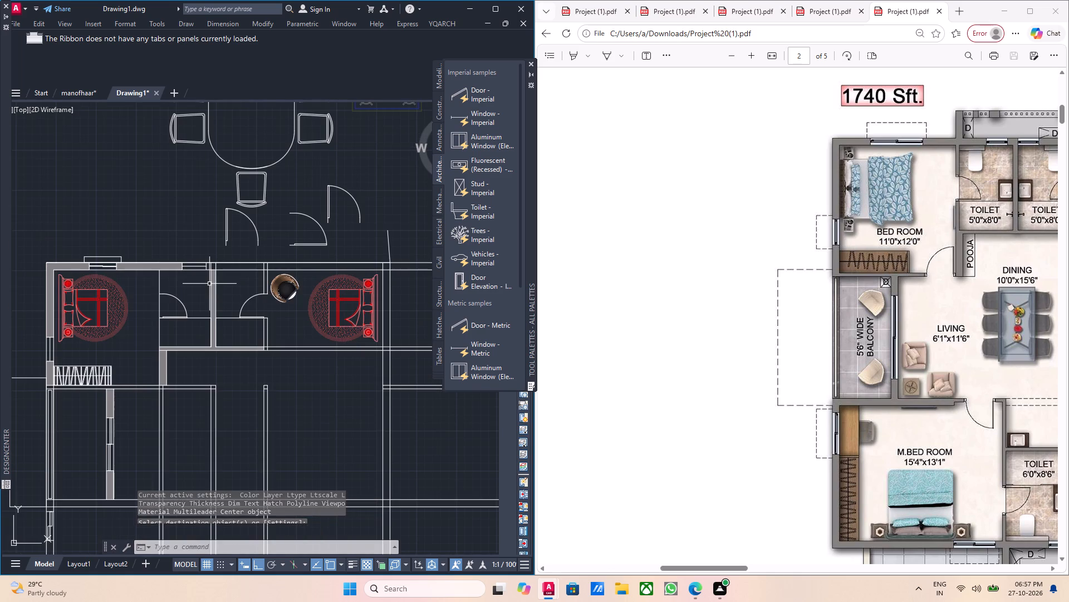
Trim the middle toilet wall's west line where it runs between the two lines of the north outer wall.
middle_drag(209, 284, 167, 296)
middle_drag(274, 320, 252, 314)
scroll(233, 309, down, 1)
scroll(171, 282, up, 3)
middle_drag(195, 303, 195, 312)
scroll(199, 308, up, 3)
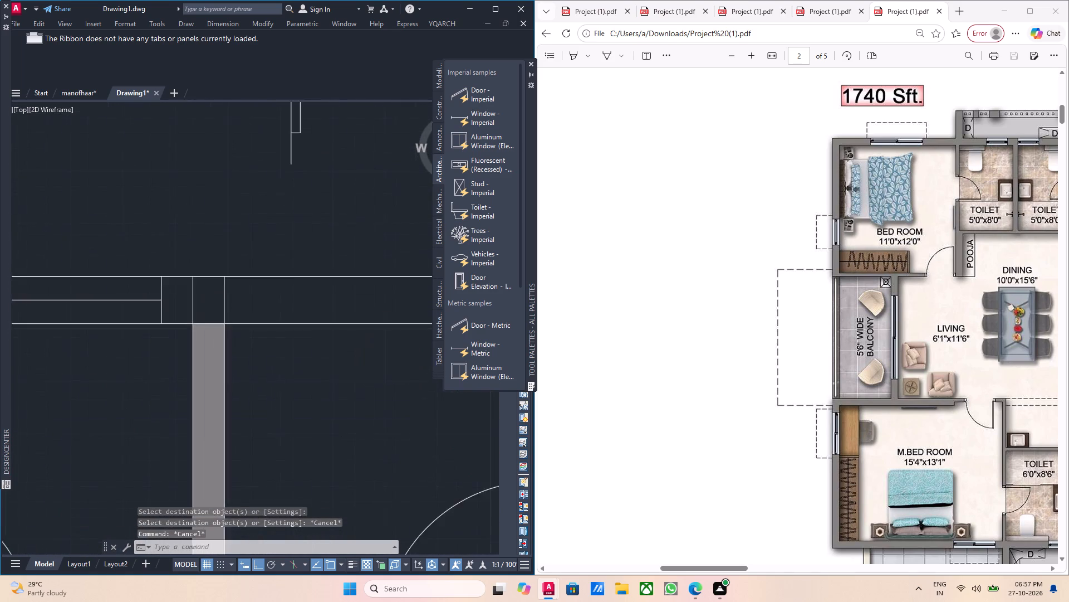
key(Escape)
text(tr)
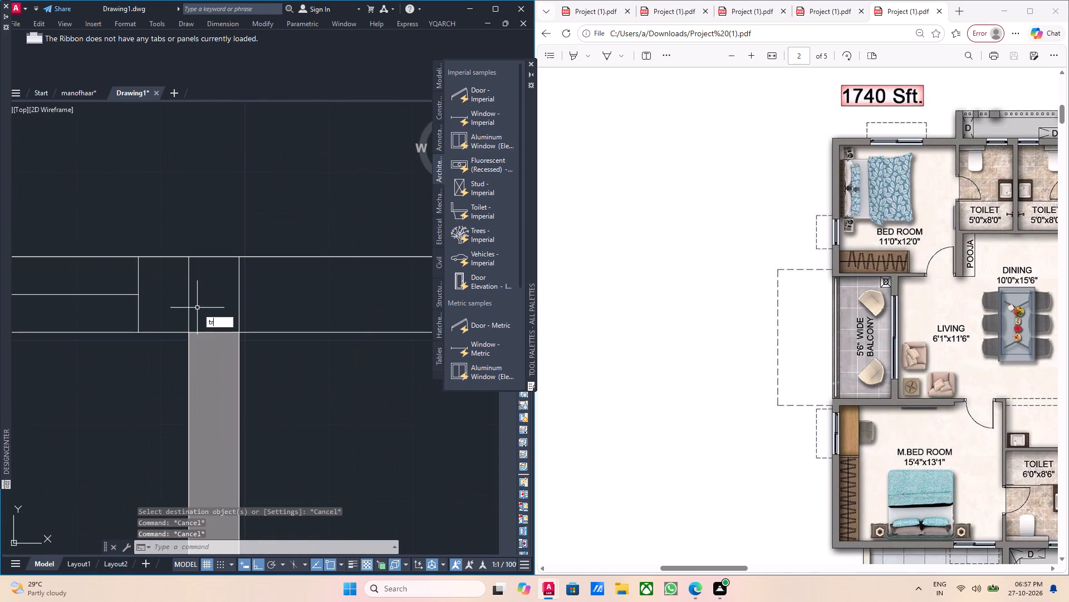
key(Return)
scroll(197, 308, up, 3)
drag(197, 308, 183, 309)
click(142, 308)
scroll(144, 306, down, 3)
key(grave)
key(Escape)
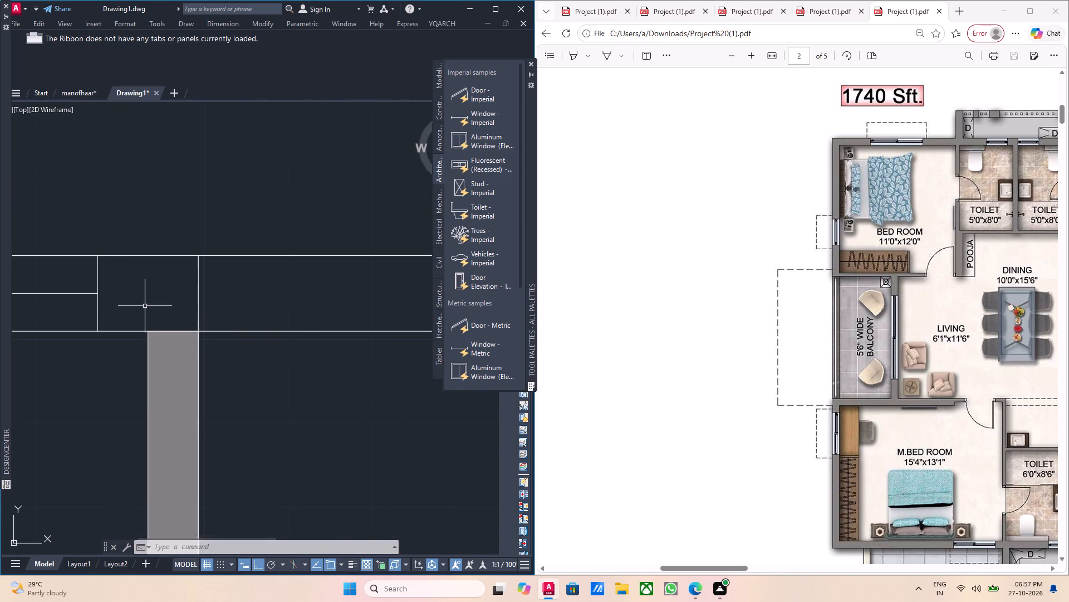
Hatch the north outer wall piece between the toilet window and the east line of the middle toilet wall.
key(g)
key(BackSpace)
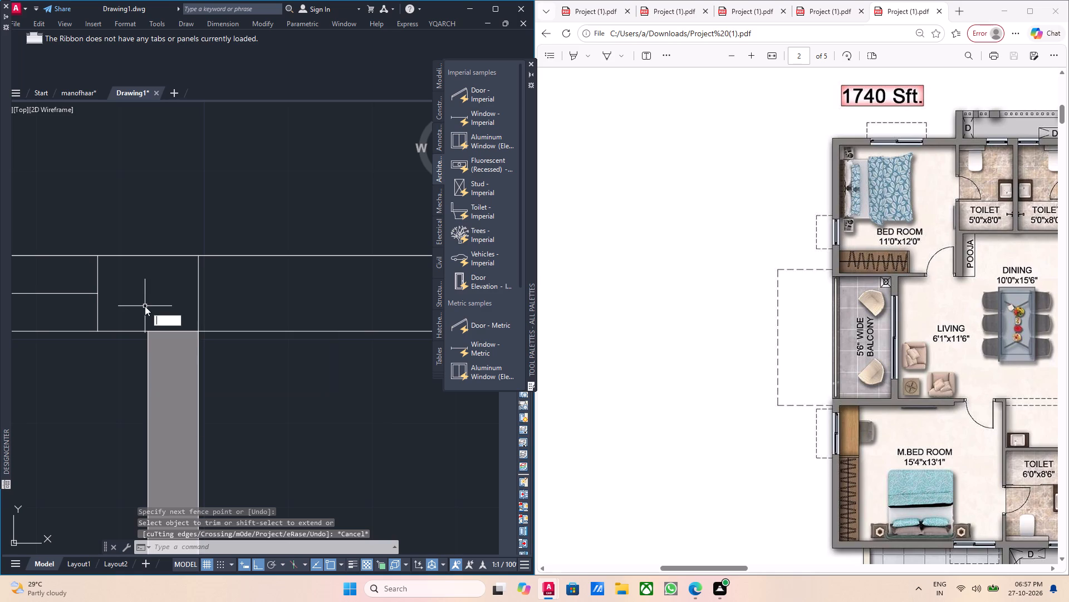
key(h)
key(Return)
click(145, 306)
key(Escape)
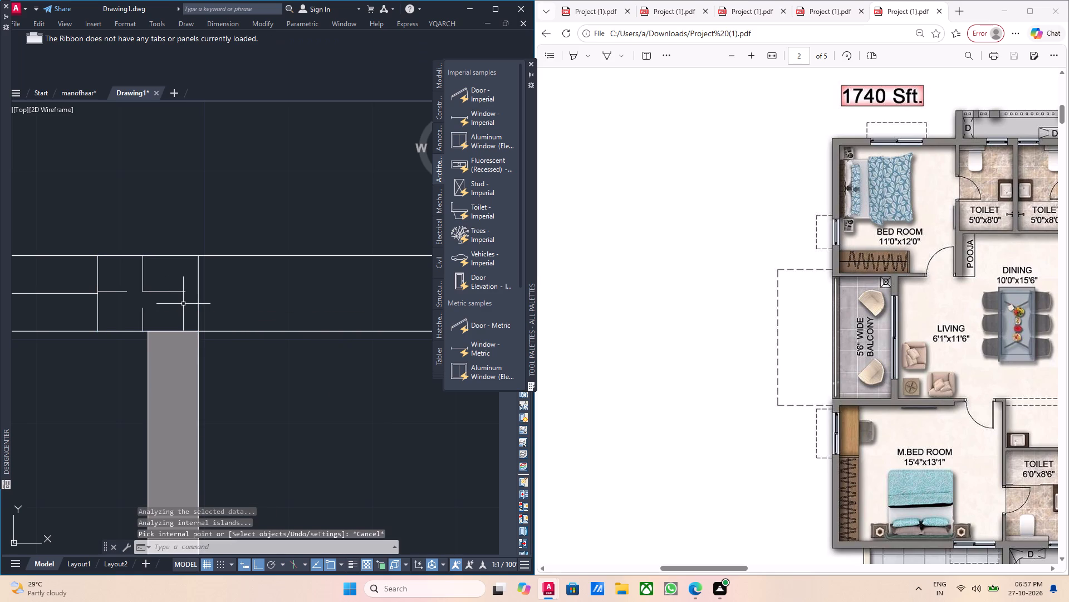
Match the new north wall piece's hatch to the solid grey hatch of the middle toilet wall.
text(ma)
key(Return)
click(163, 378)
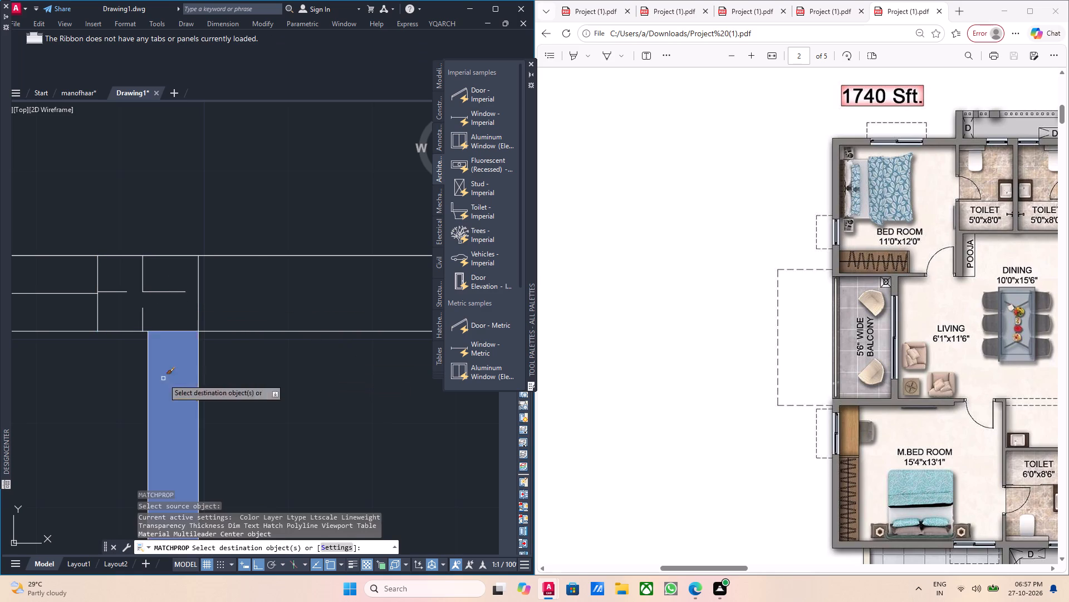
click(144, 297)
click(143, 284)
key(Escape)
scroll(143, 284, down, 3)
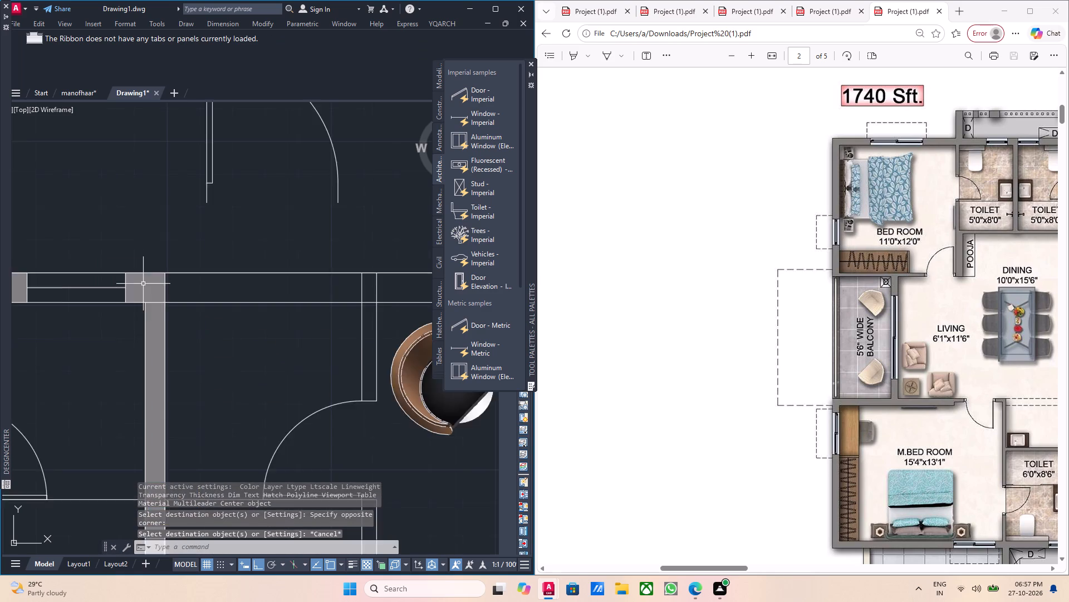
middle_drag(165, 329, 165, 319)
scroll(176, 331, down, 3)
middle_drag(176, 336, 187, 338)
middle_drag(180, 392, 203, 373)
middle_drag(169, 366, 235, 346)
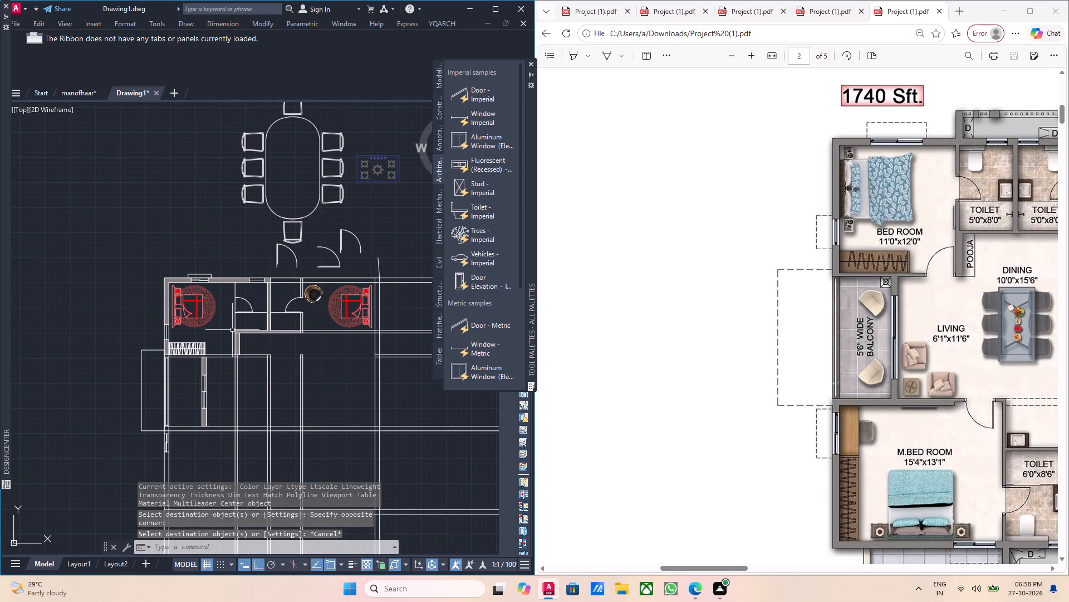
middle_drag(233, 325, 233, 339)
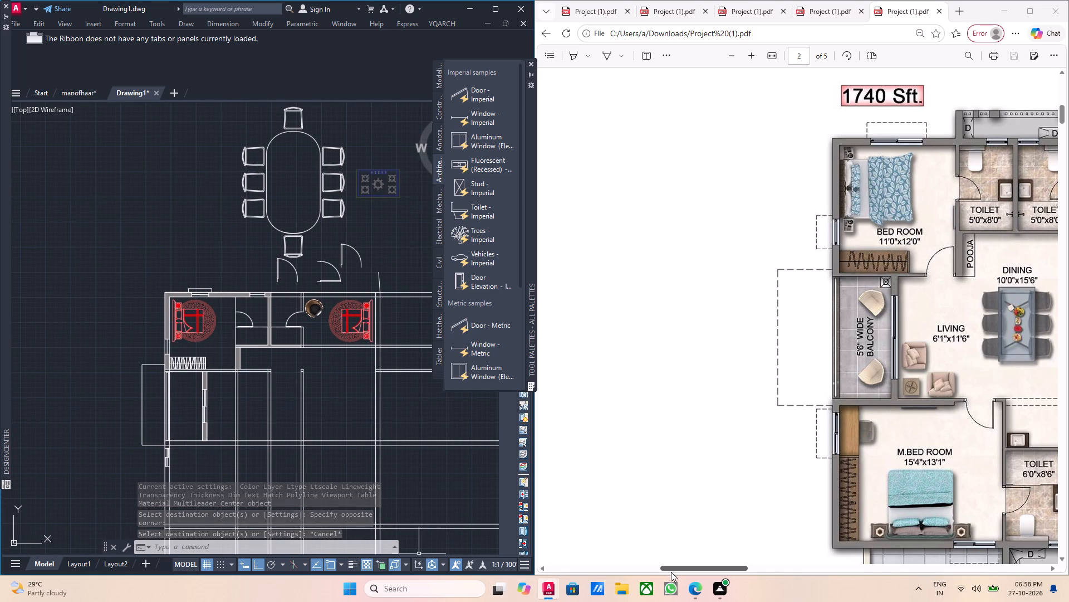
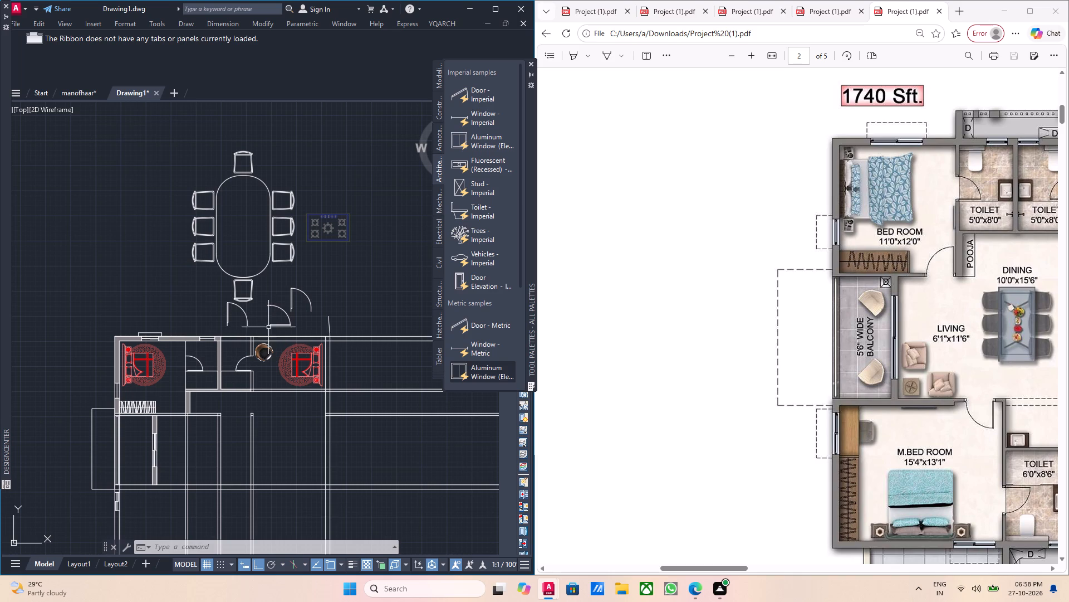
Stretch the pooja wall's east line down to the lower line of the bedroom's south wall.
middle_drag(266, 327, 281, 347)
middle_drag(240, 436, 277, 382)
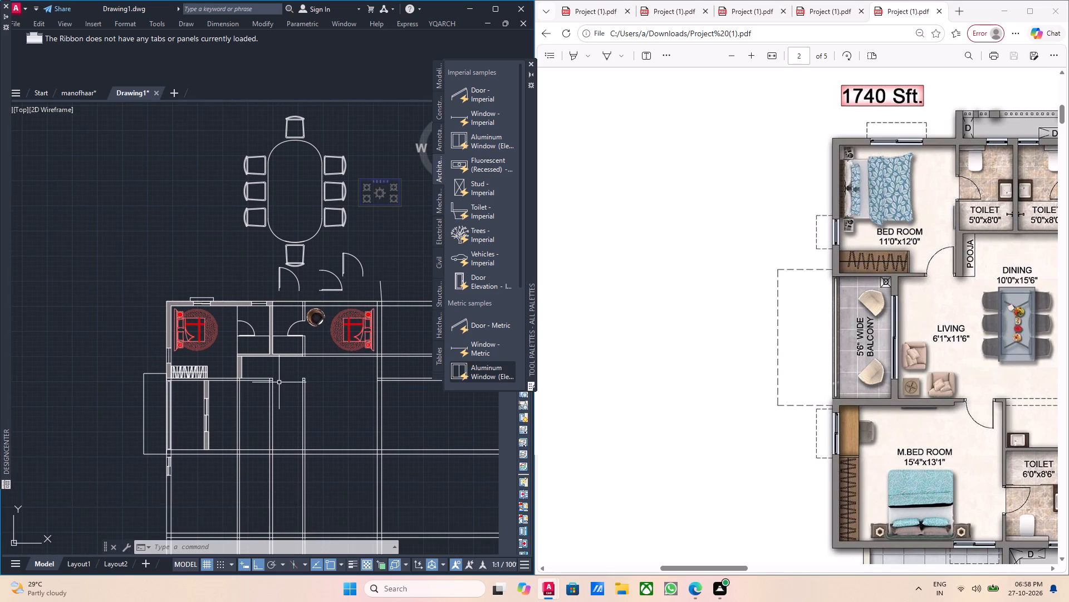
middle_drag(242, 450, 225, 419)
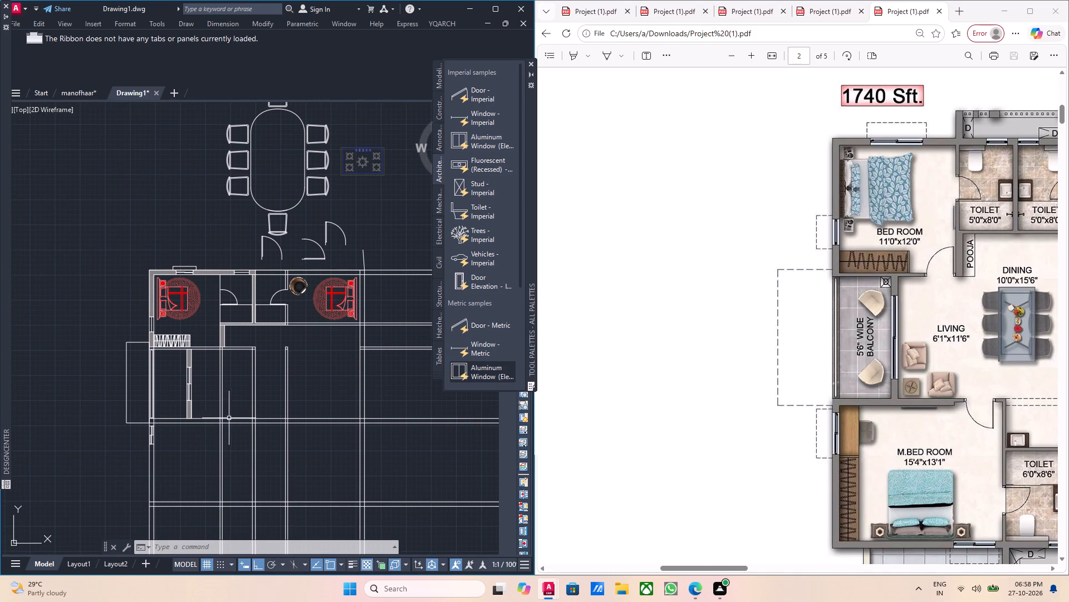
middle_drag(227, 404, 230, 395)
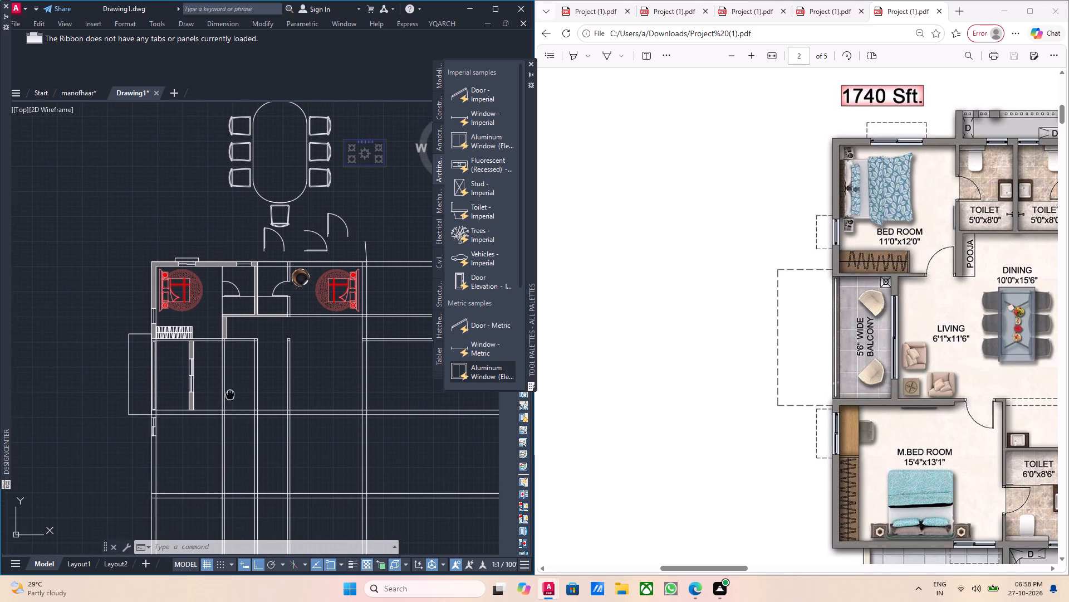
middle_drag(230, 395, 232, 389)
scroll(238, 349, up, 3)
middle_click(225, 343)
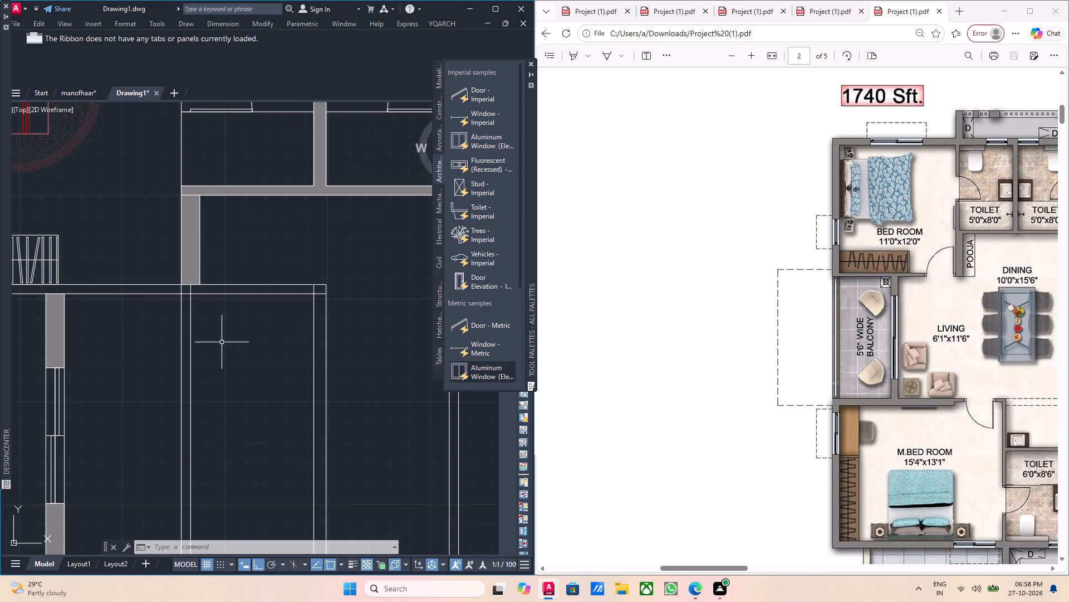
scroll(140, 313, up, 2)
middle_drag(221, 298, 236, 352)
scroll(273, 325, up, 1)
middle_drag(273, 325, 275, 363)
scroll(322, 298, up, 1)
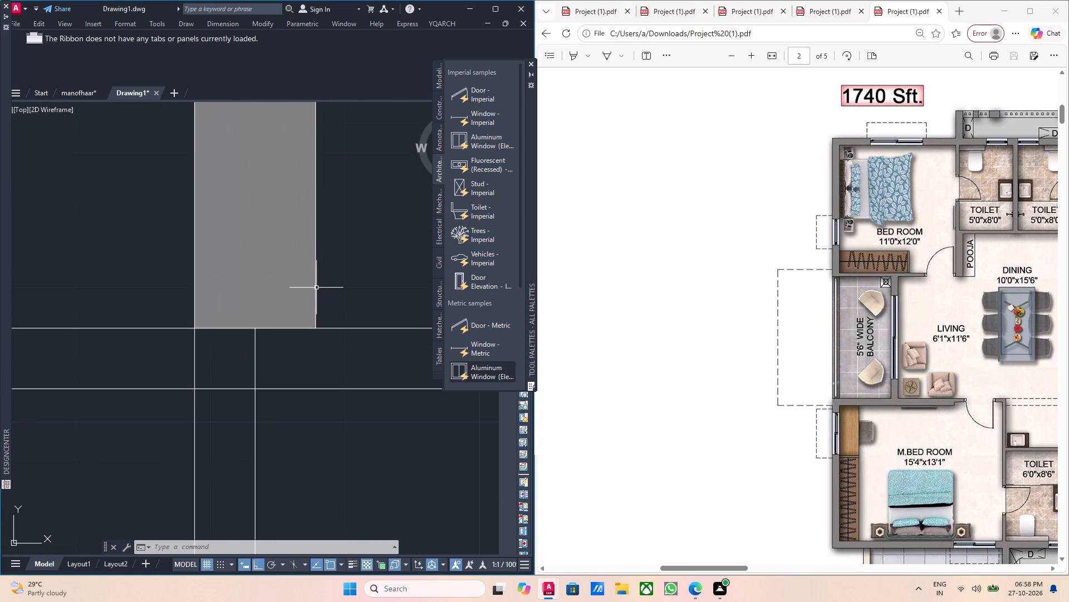
click(315, 288)
click(317, 329)
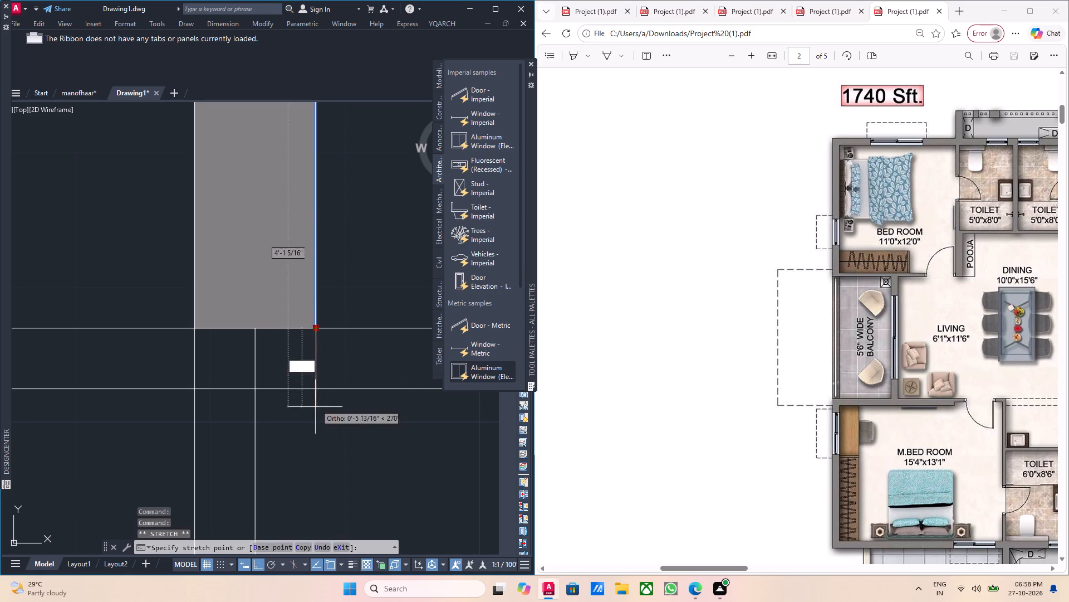
click(315, 389)
key(Escape)
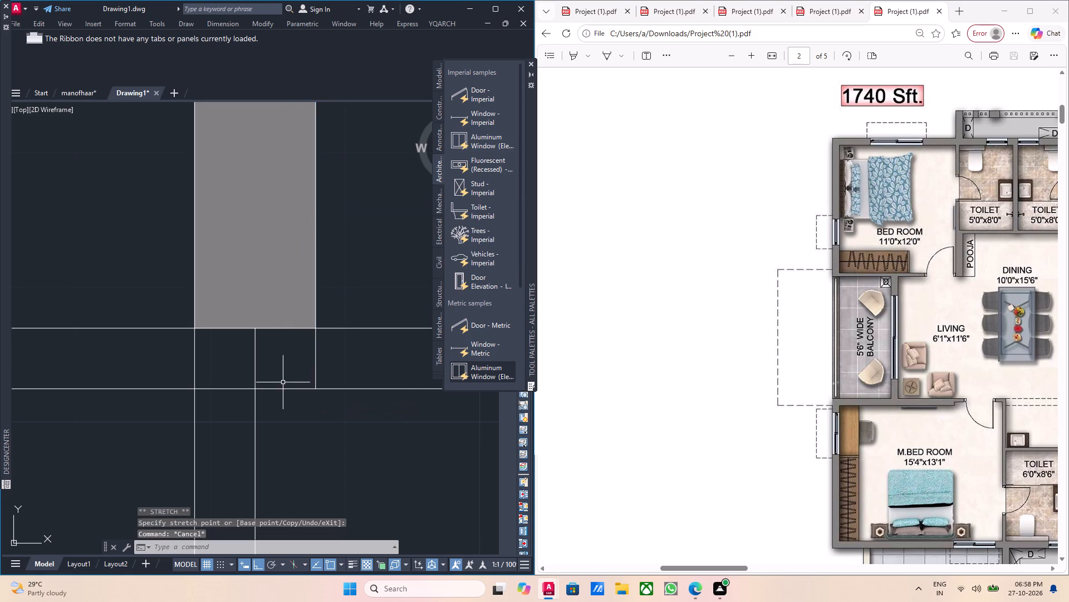
Trim the middle vertical line where it runs between the two south wall lines under the pooja wall.
text(tr)
key(Return)
scroll(282, 382, up, 3)
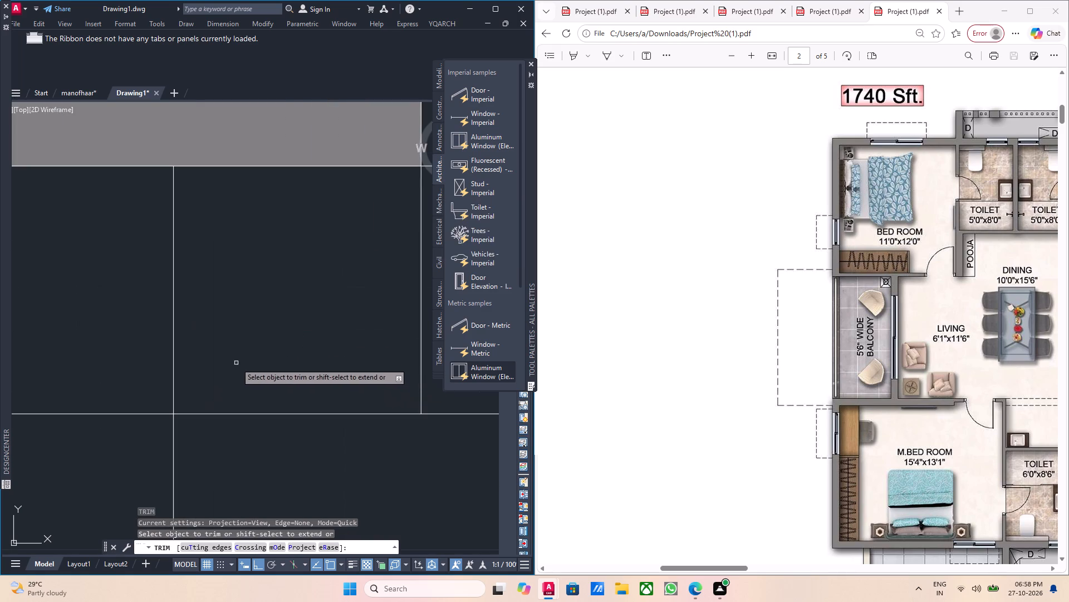
middle_drag(224, 360, 268, 361)
click(269, 361)
click(204, 359)
scroll(204, 359, down, 3)
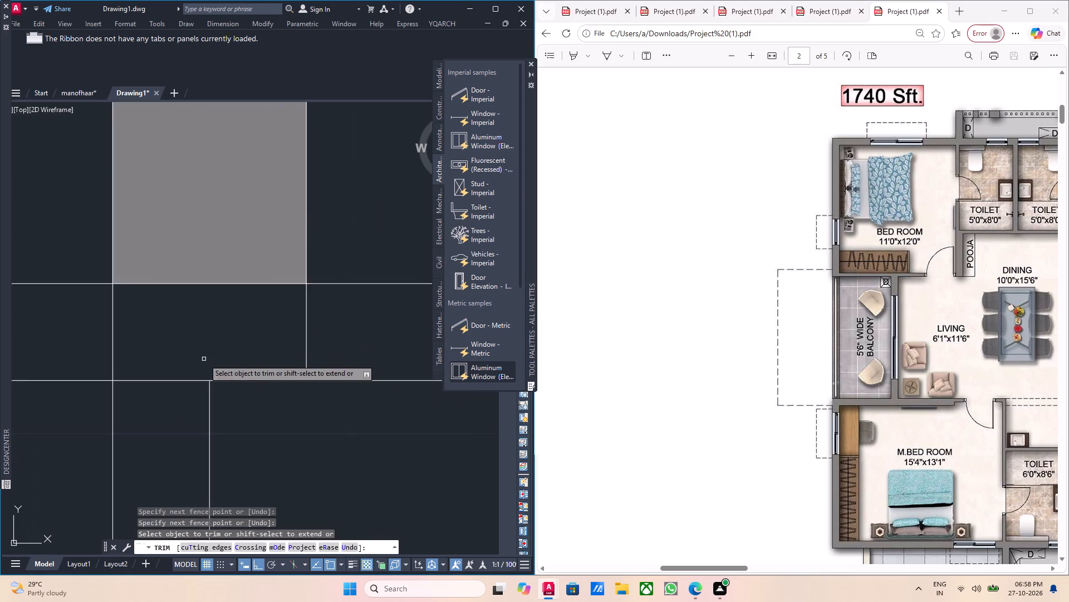
middle_drag(204, 359, 248, 368)
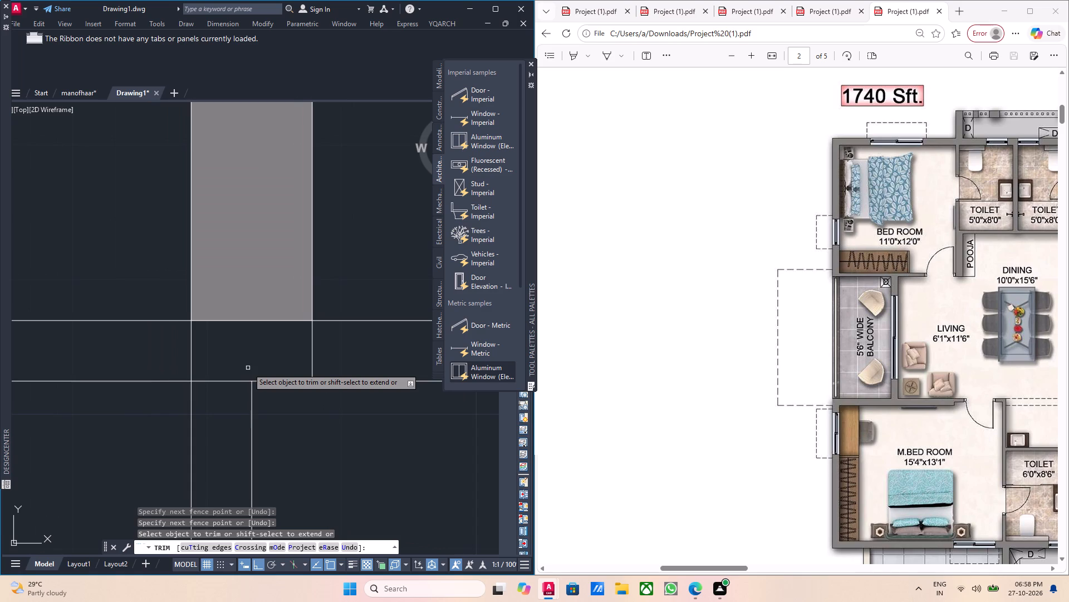
scroll(248, 368, down, 1)
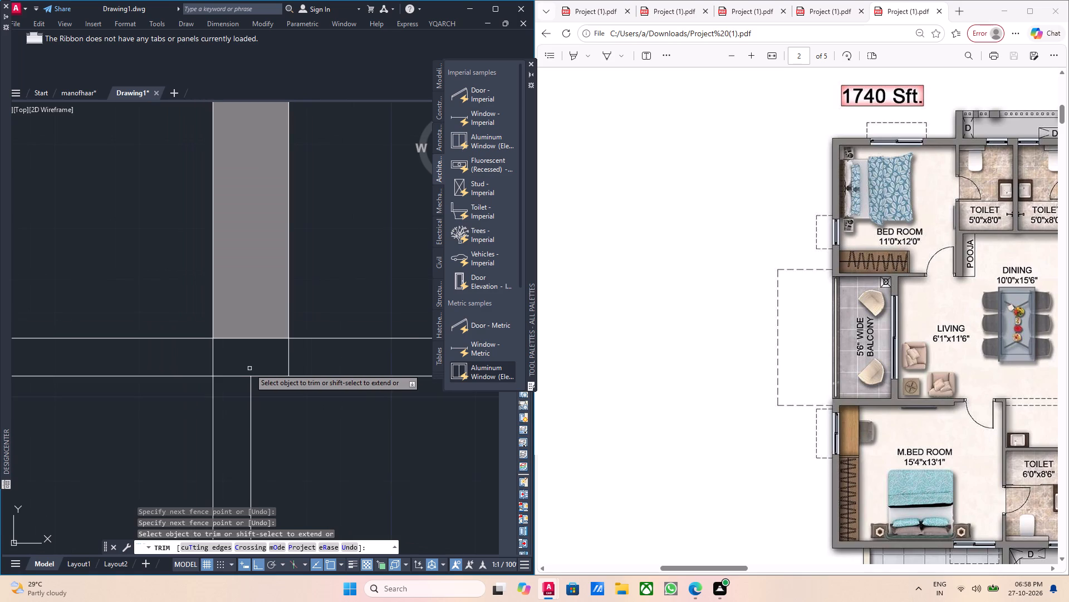
Hatch the wall junction between the pooja wall's lower end and the bedroom south wall's lower line.
key(Escape)
key(h)
key(Return)
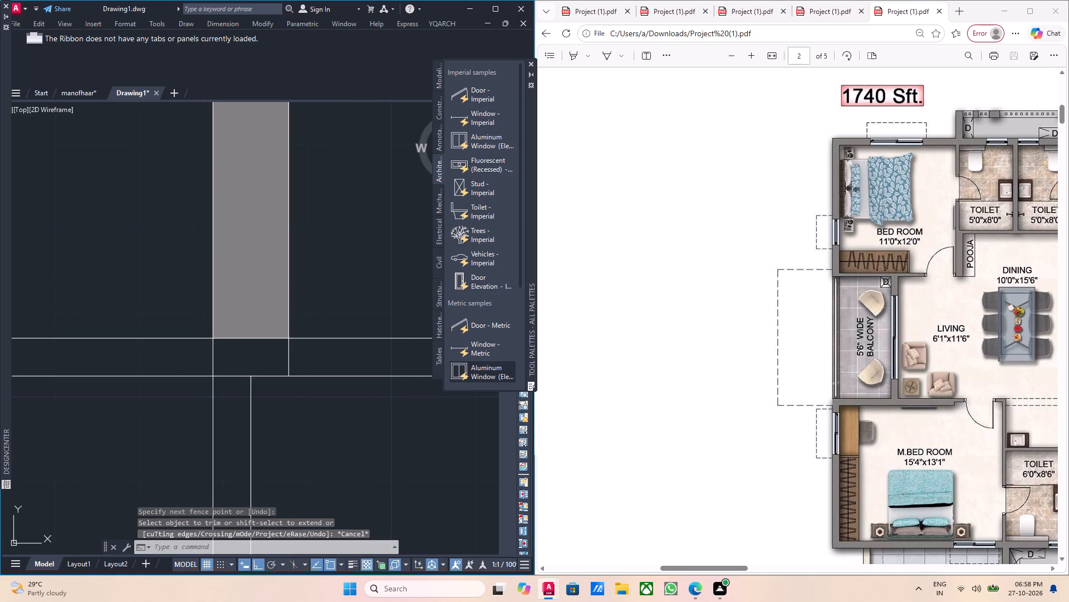
click(249, 367)
key(Escape)
Match the new junction hatch to the solid grey hatch of the pooja wall.
text(ma)
key(Return)
click(252, 298)
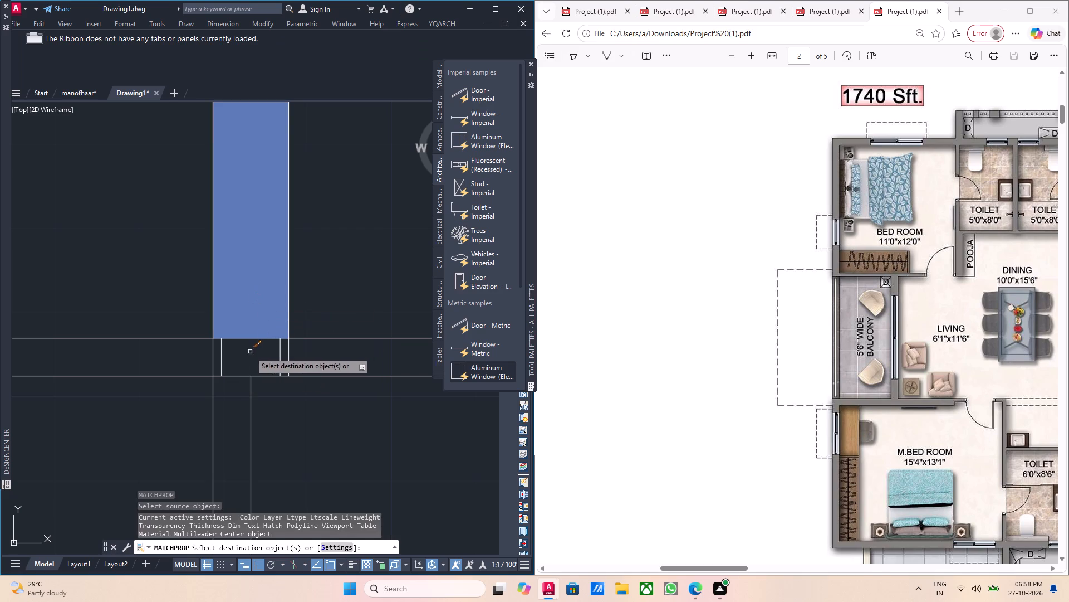
click(250, 352)
click(225, 357)
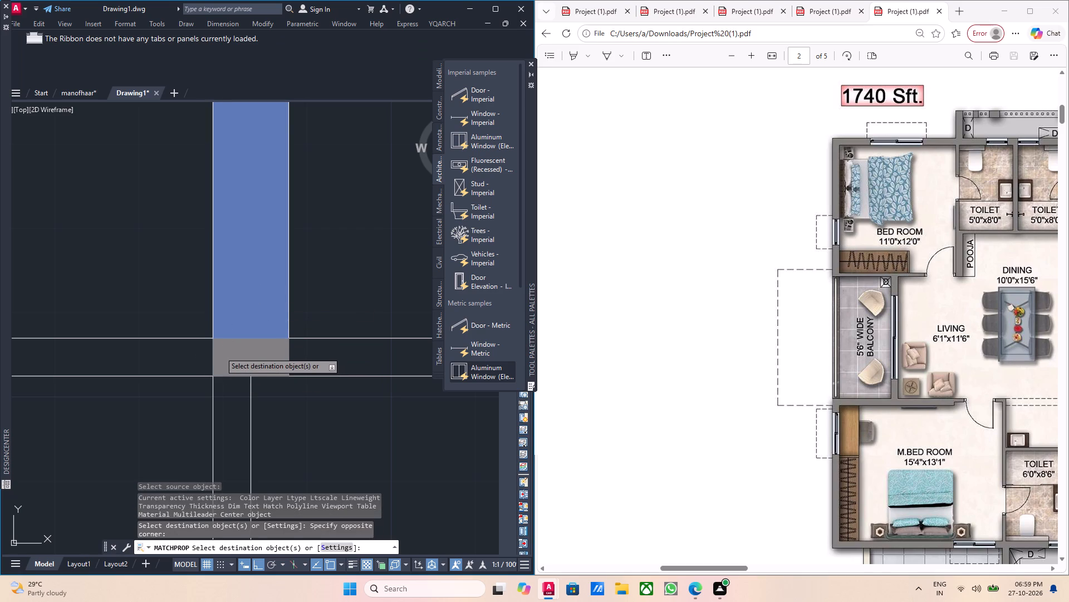
click(220, 352)
scroll(225, 347, up, 2)
key(Escape)
Trim the upper line of the bedroom's south wall back to the west face of the pooja wall.
scroll(225, 347, down, 1)
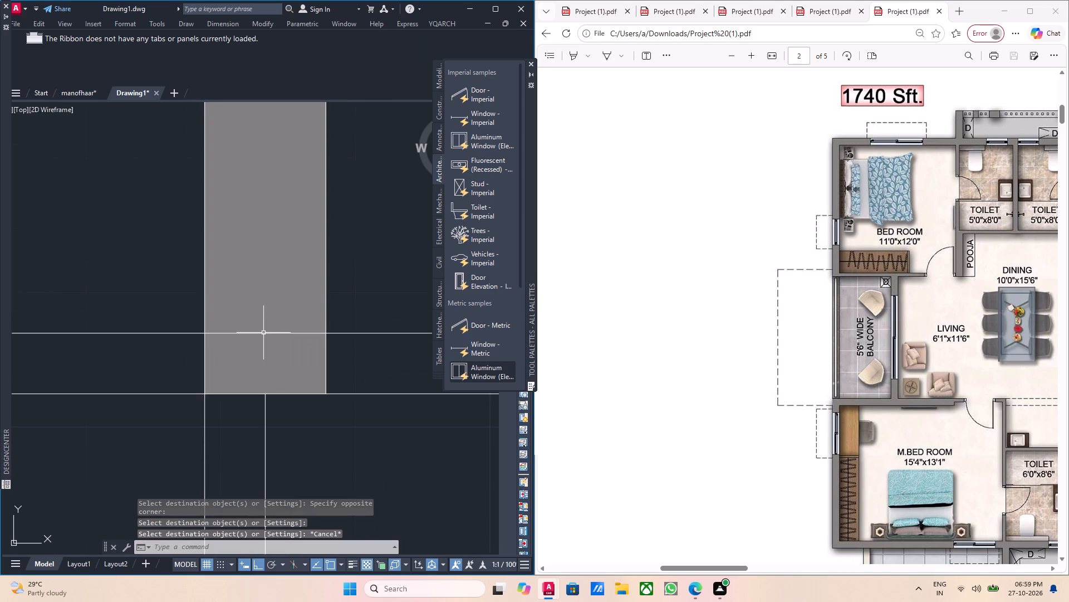
text(tr)
key(Return)
scroll(263, 333, up, 3)
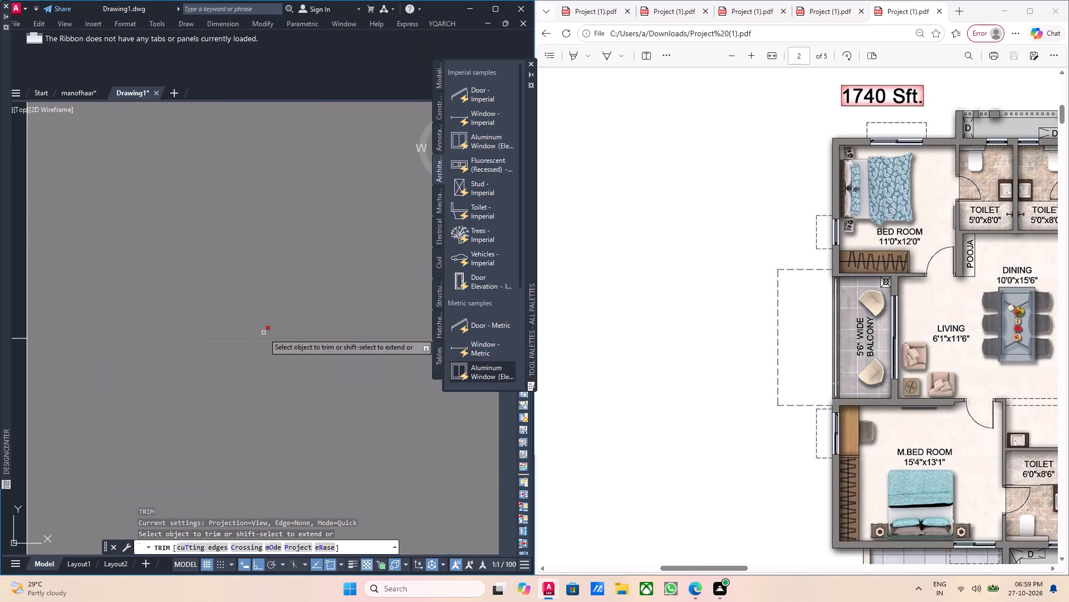
click(262, 337)
scroll(262, 337, down, 4)
key(grave)
key(Escape)
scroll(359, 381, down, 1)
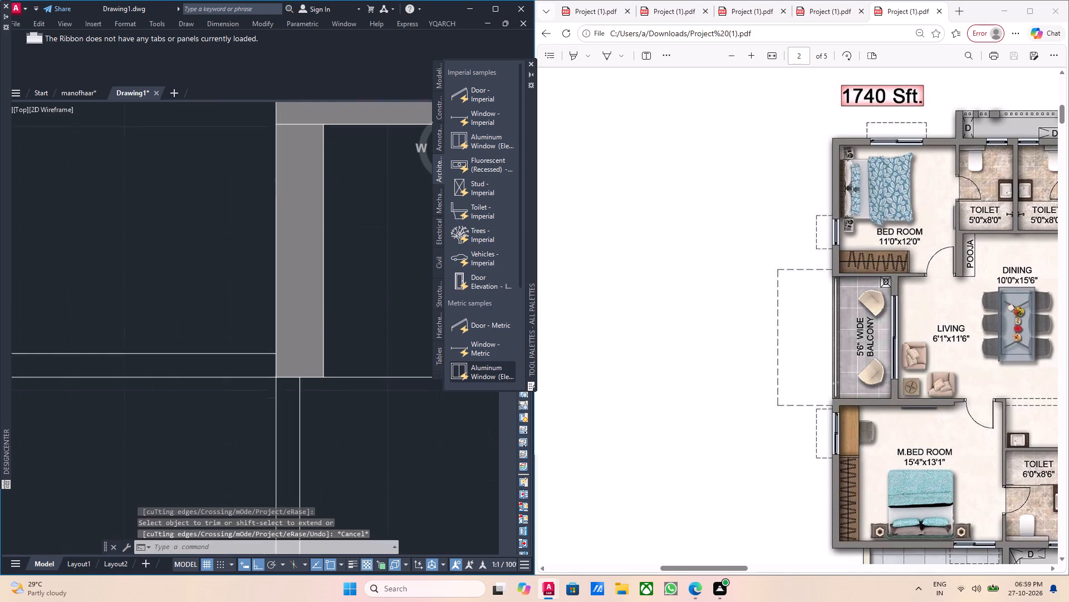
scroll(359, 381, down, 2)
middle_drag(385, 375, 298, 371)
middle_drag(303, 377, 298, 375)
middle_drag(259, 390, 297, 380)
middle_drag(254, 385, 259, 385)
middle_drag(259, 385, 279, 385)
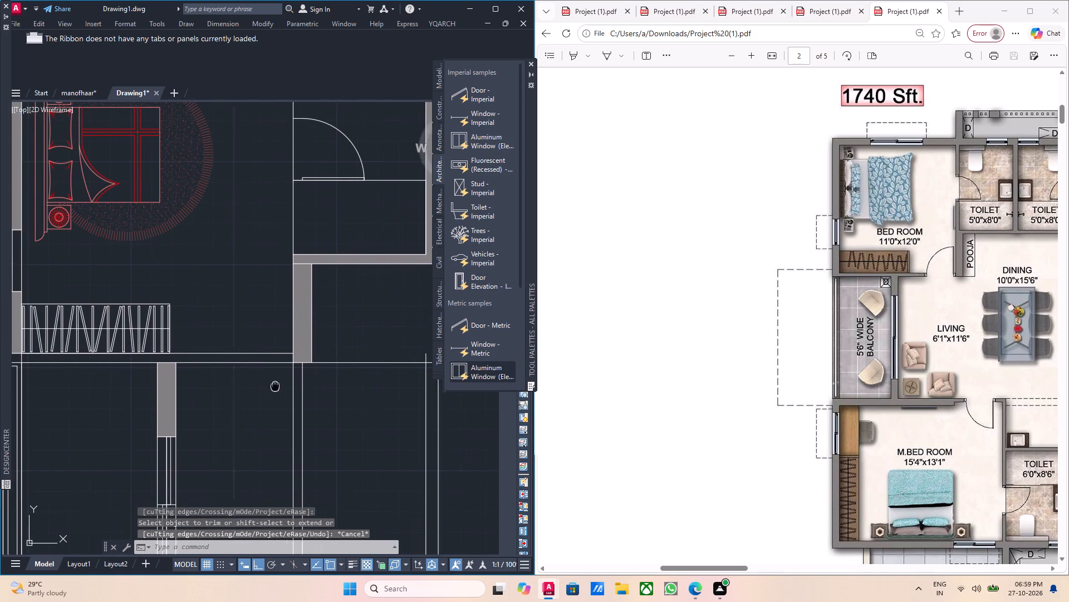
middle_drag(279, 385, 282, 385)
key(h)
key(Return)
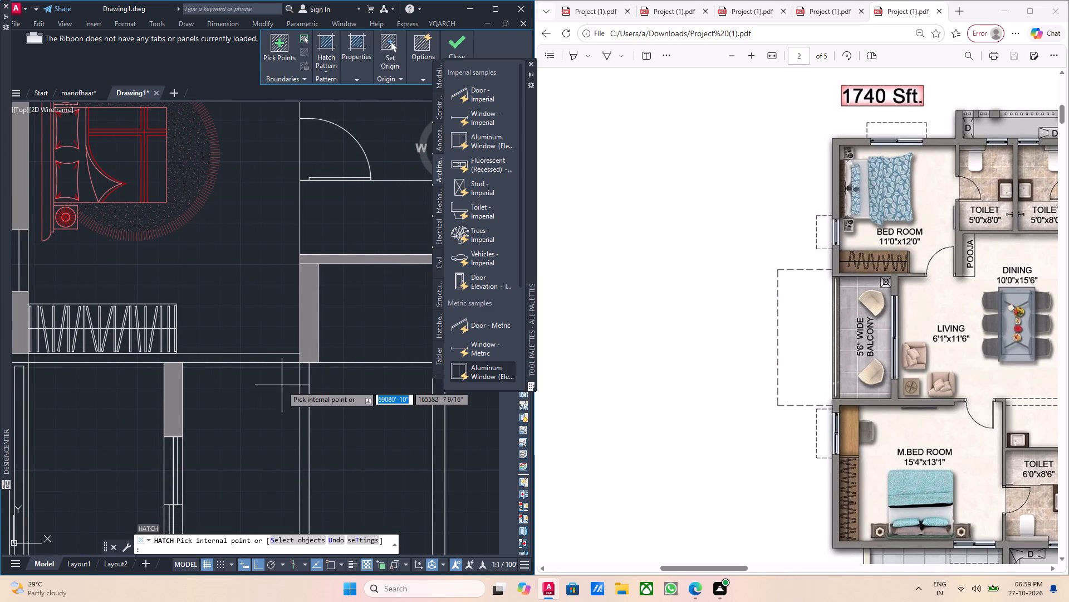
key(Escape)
Offset the vertical line between the bedroom and the first toilet by 6 inches towards the bedroom.
middle_drag(282, 385, 282, 417)
scroll(300, 386, up, 2)
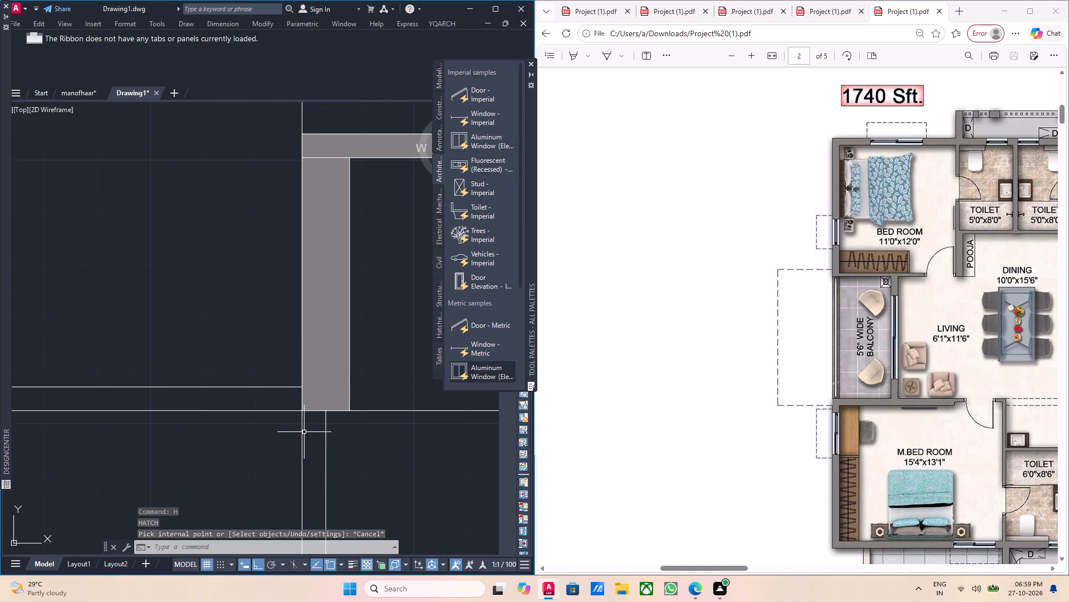
click(303, 431)
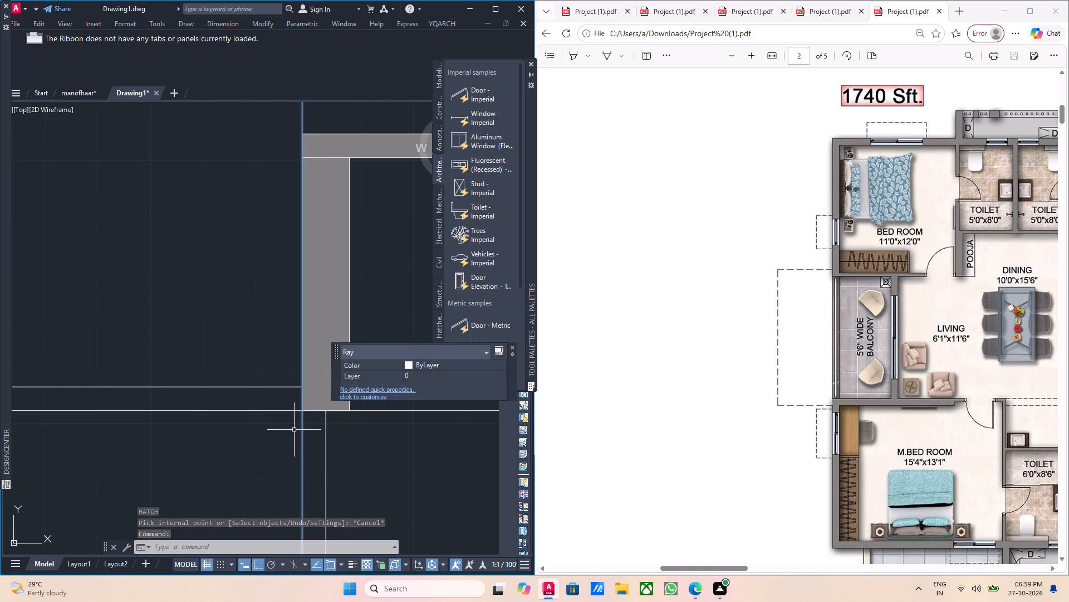
key(o)
key(Return)
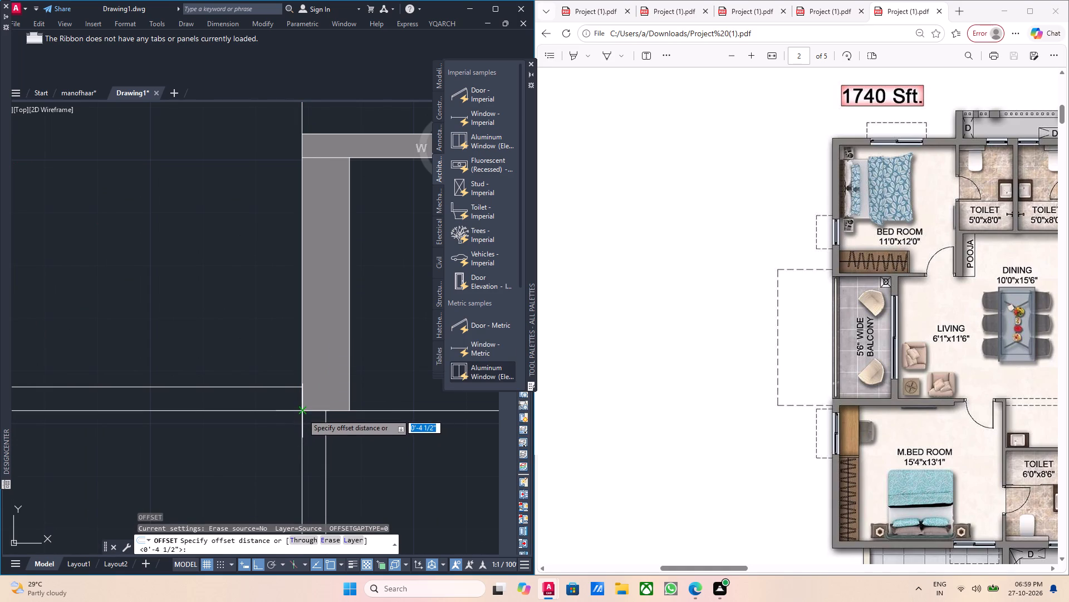
click(302, 414)
key(6)
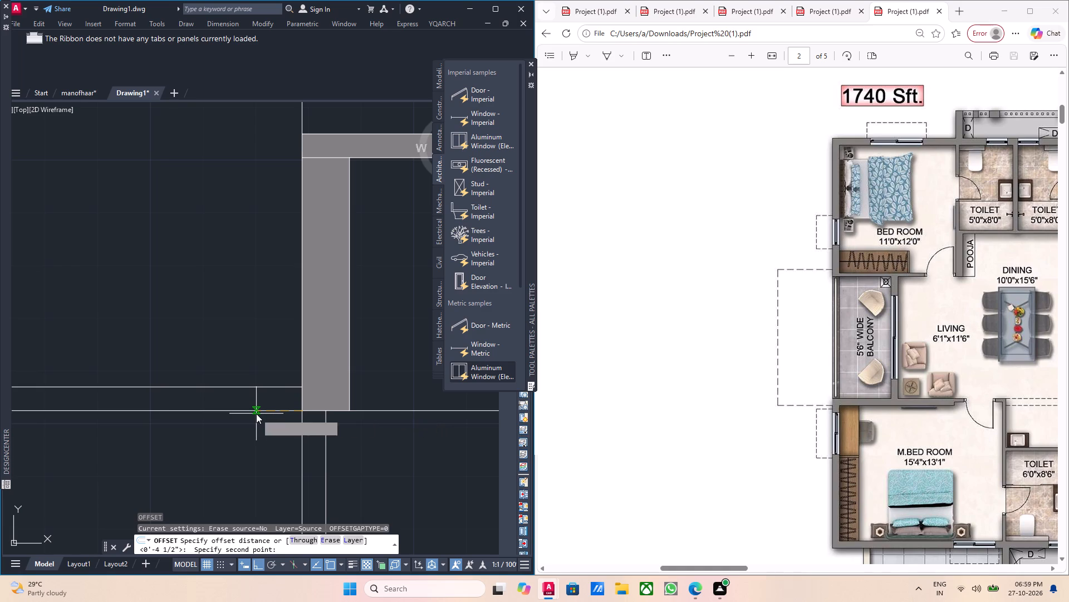
key(Return)
click(256, 414)
scroll(256, 414, down, 1)
key(Escape)
Move the first toilet's door west from the original wall line onto the new offset line.
scroll(256, 414, down, 1)
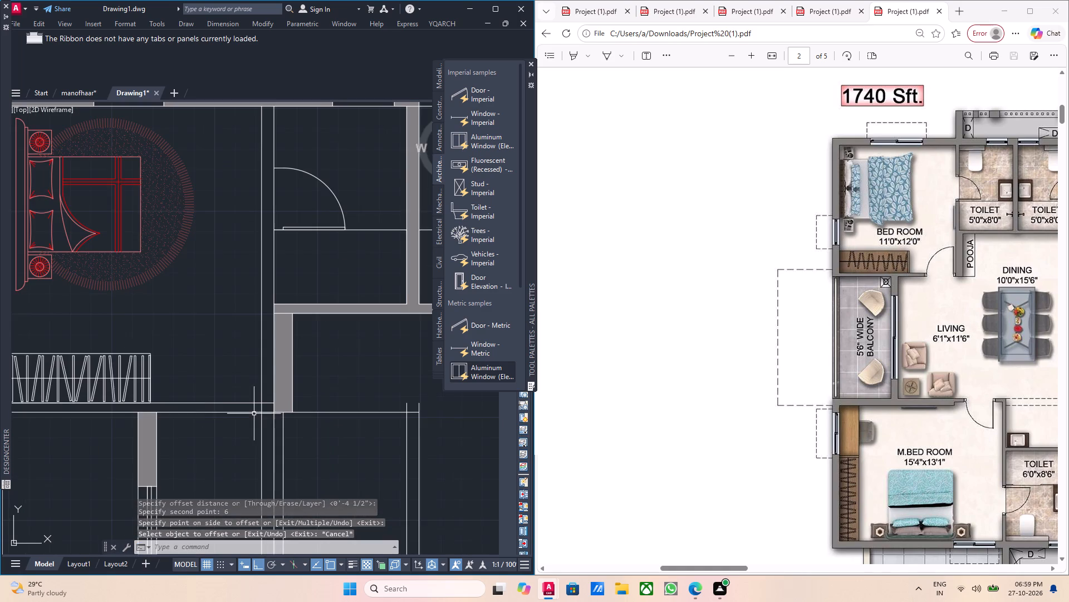
middle_drag(188, 414, 195, 411)
middle_drag(195, 411, 284, 385)
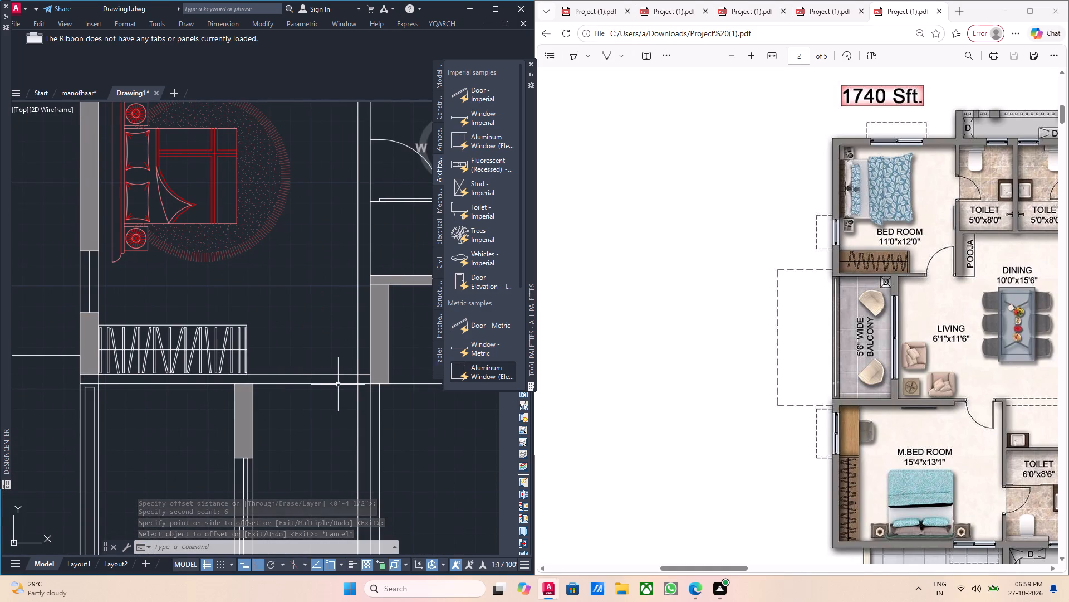
scroll(338, 385, up, 1)
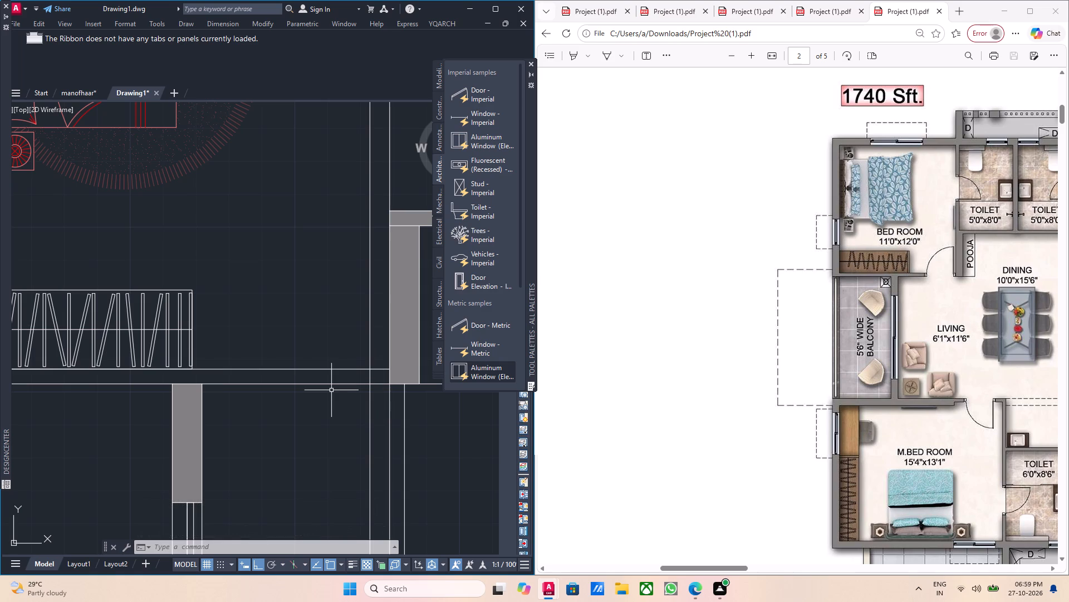
scroll(322, 351, down, 1)
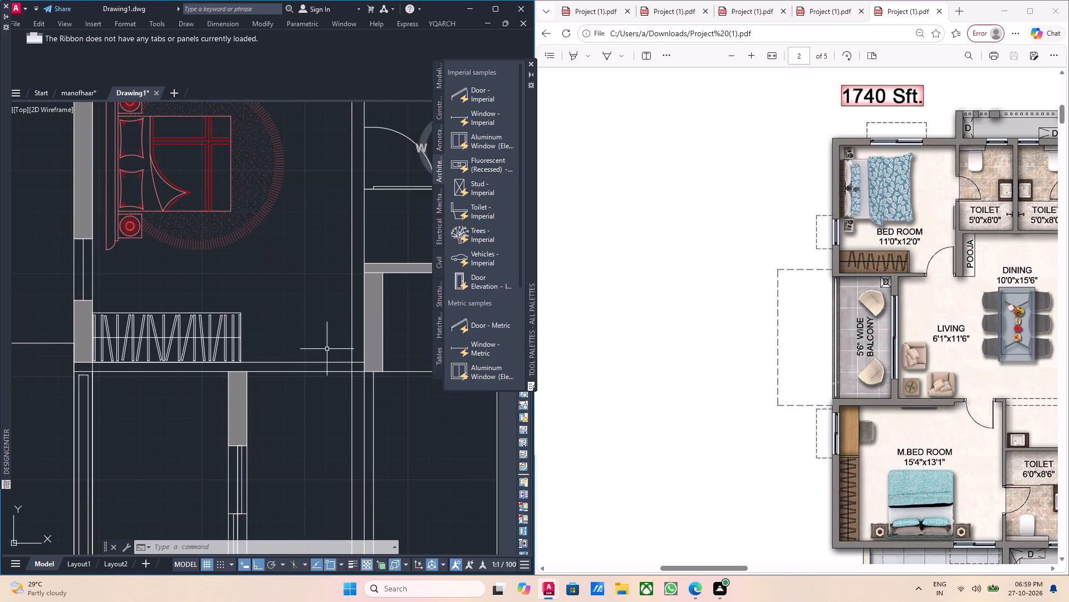
middle_drag(319, 350, 290, 387)
middle_drag(317, 328, 281, 391)
scroll(281, 391, down, 1)
scroll(377, 263, up, 1)
middle_drag(352, 283, 331, 329)
scroll(331, 329, down, 1)
scroll(259, 369, up, 3)
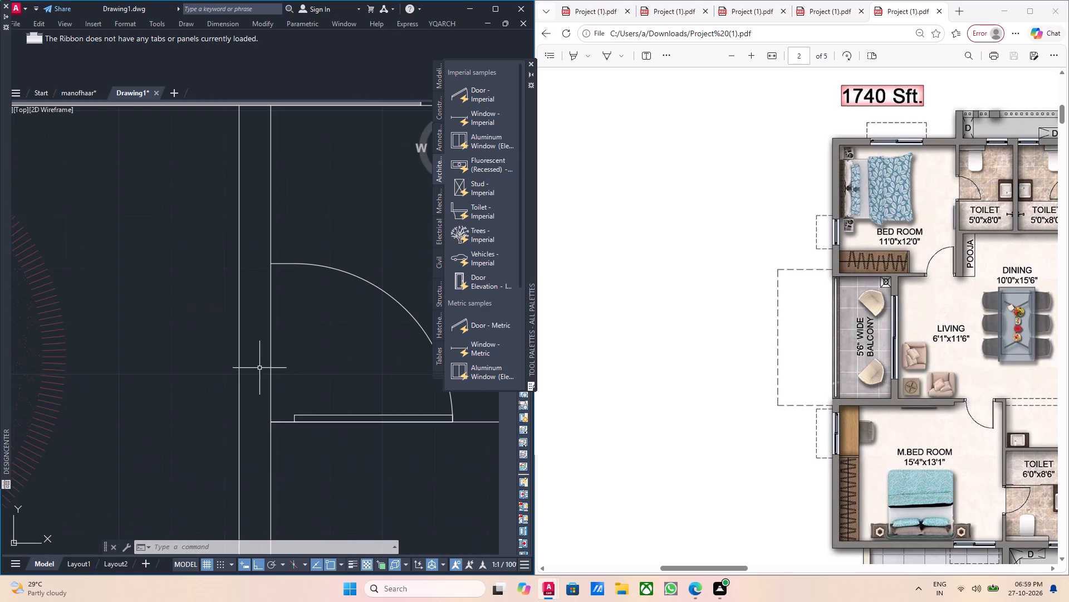
middle_click(318, 375)
click(317, 418)
click(303, 414)
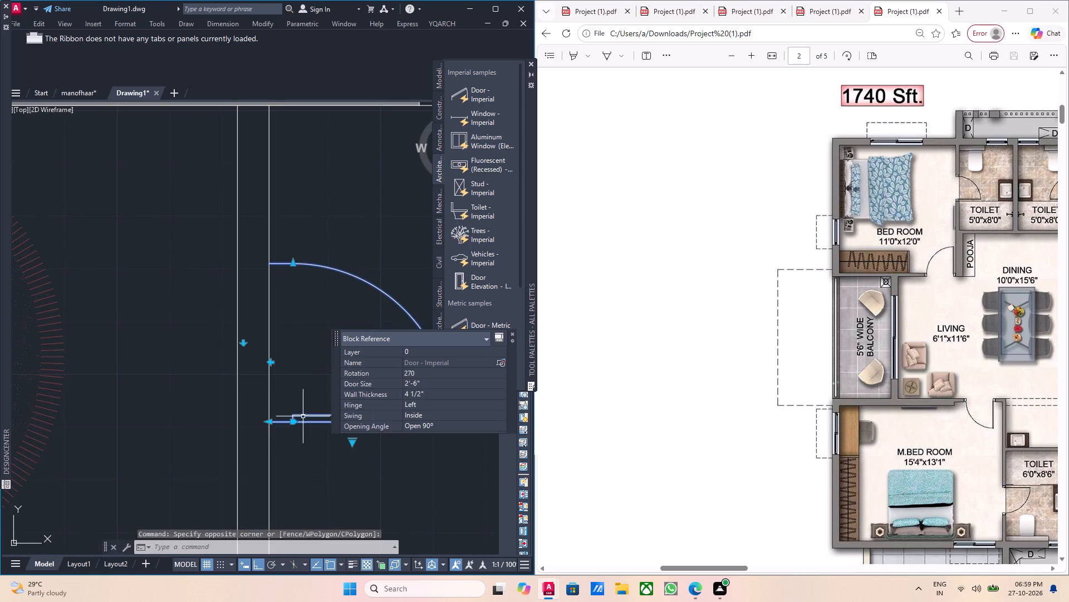
scroll(282, 426, up, 2)
key(m)
key(Return)
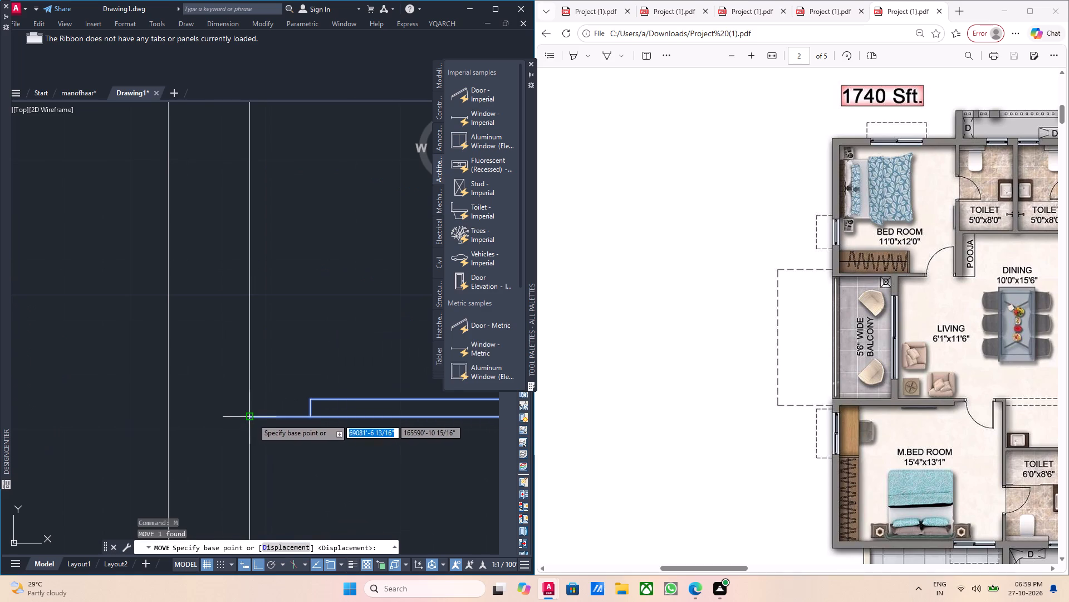
click(251, 418)
click(168, 416)
scroll(169, 416, down, 3)
key(Escape)
scroll(170, 416, down, 2)
middle_drag(152, 419, 182, 423)
key(Escape)
Trim both lines of the wall between bedroom and first toilet across the door opening.
scroll(187, 421, up, 1)
middle_drag(187, 421, 200, 386)
text(tr)
key(Return)
scroll(215, 387, up, 2)
drag(293, 341, 288, 340)
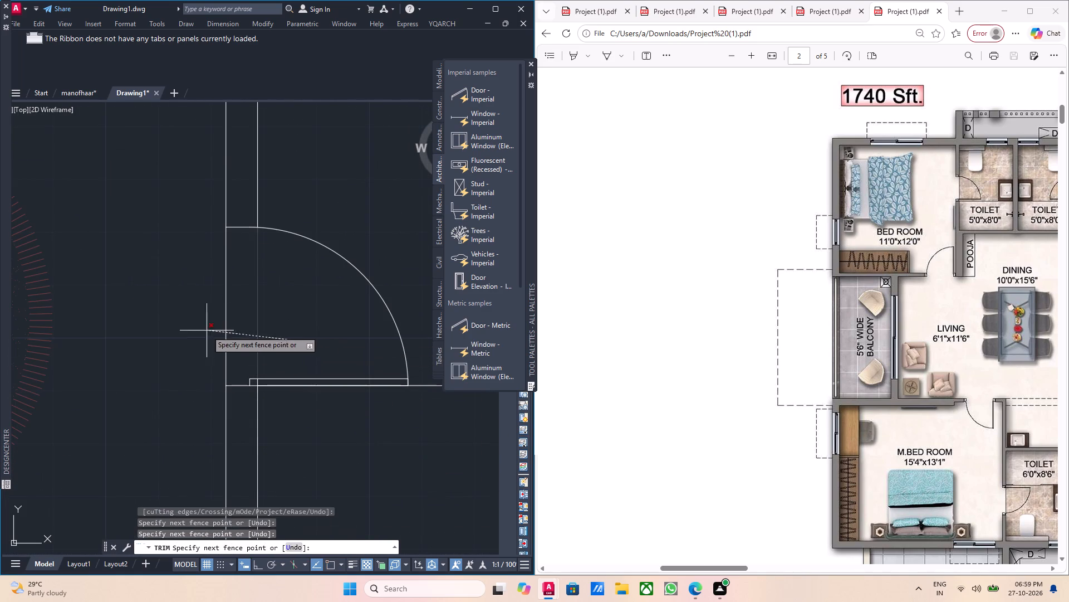
click(207, 330)
key(Escape)
scroll(207, 330, down, 1)
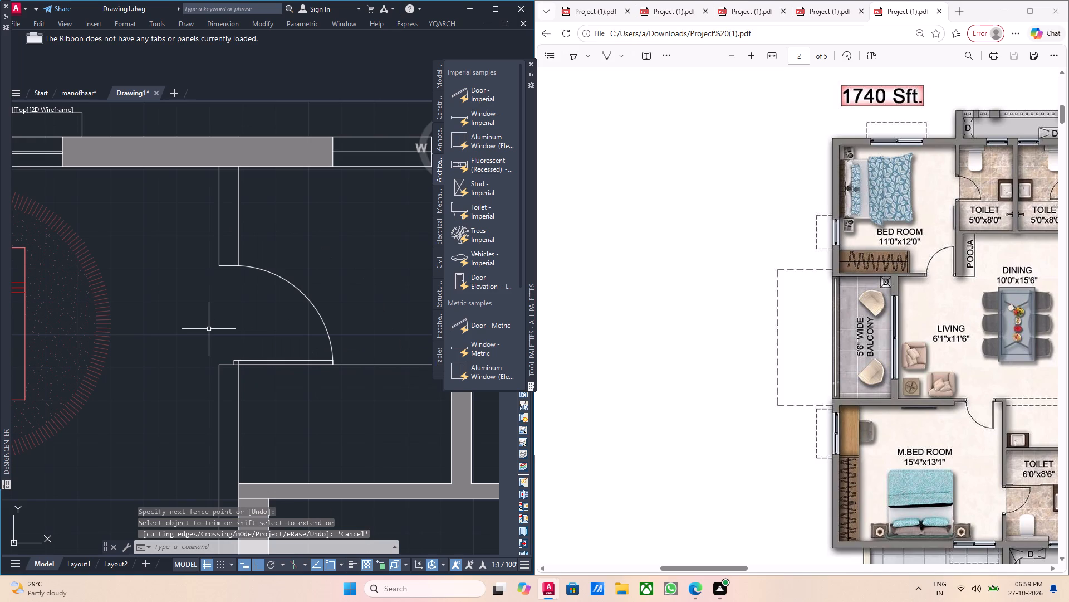
Examine the wall lines between the bedroom and first toilet, down to the pooja wall junction.
scroll(222, 324, down, 3)
middle_drag(256, 353, 243, 303)
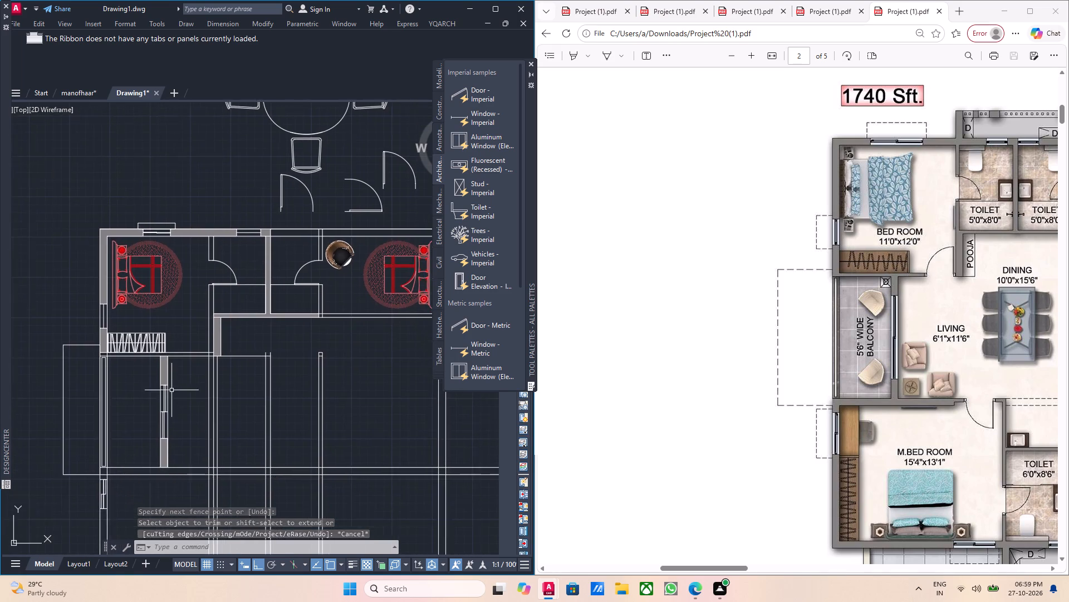
scroll(171, 387, up, 3)
middle_click(180, 382)
middle_drag(241, 343, 215, 401)
key(Escape)
middle_drag(276, 363, 242, 402)
scroll(249, 377, down, 1)
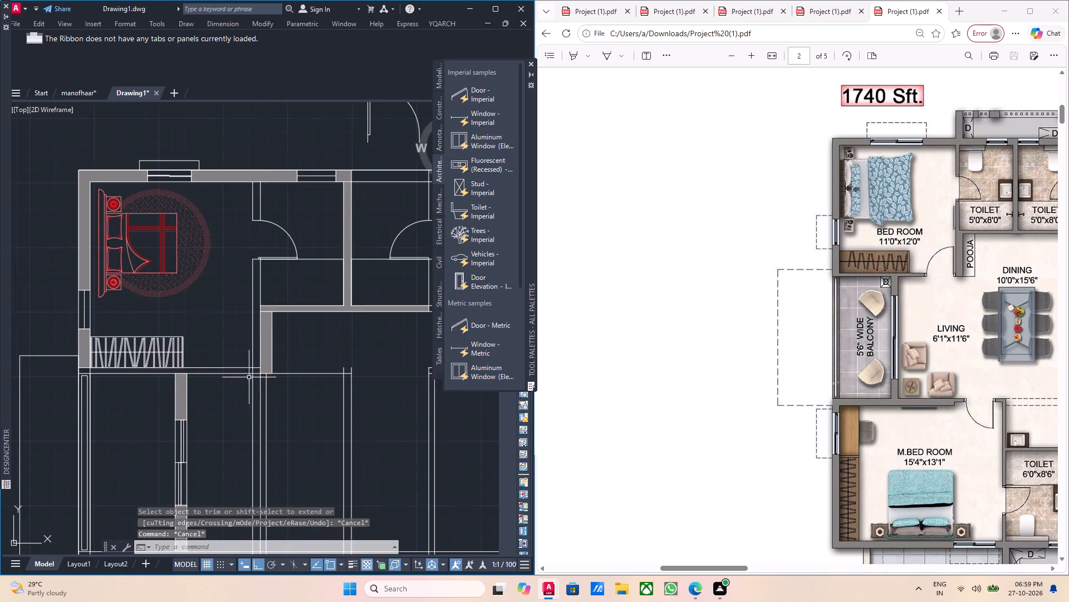
scroll(249, 377, down, 1)
middle_drag(273, 323, 263, 389)
scroll(264, 327, up, 3)
scroll(345, 278, down, 2)
middle_drag(281, 411, 261, 303)
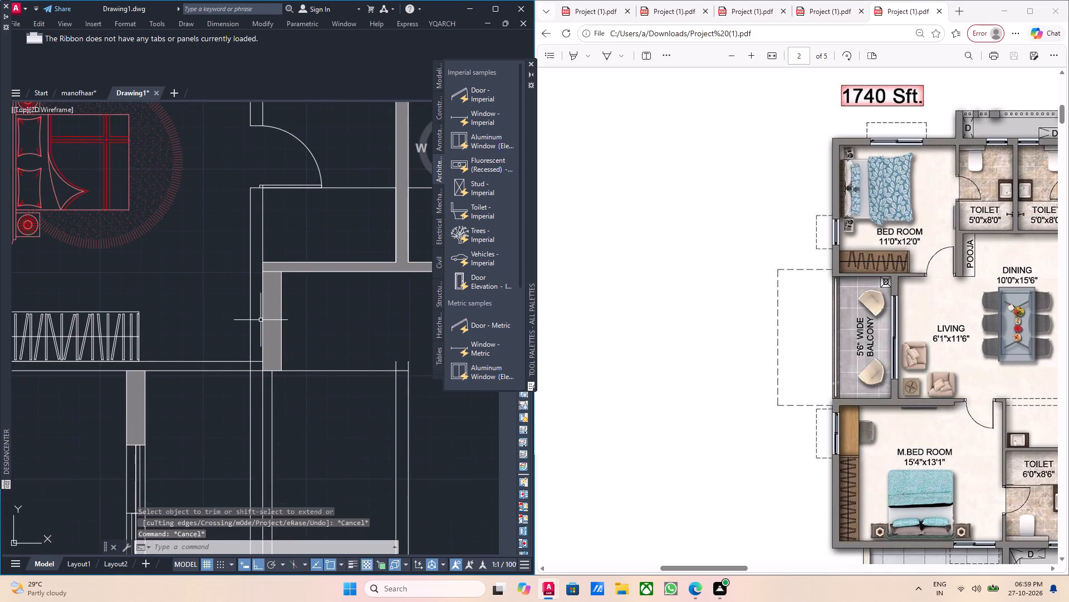
Offset the vertical line beside the pooja wall by 3'6" into the bedroom to mark the bedroom door opening.
scroll(258, 356, up, 2)
drag(247, 349, 227, 347)
drag(189, 338, 194, 339)
key(o)
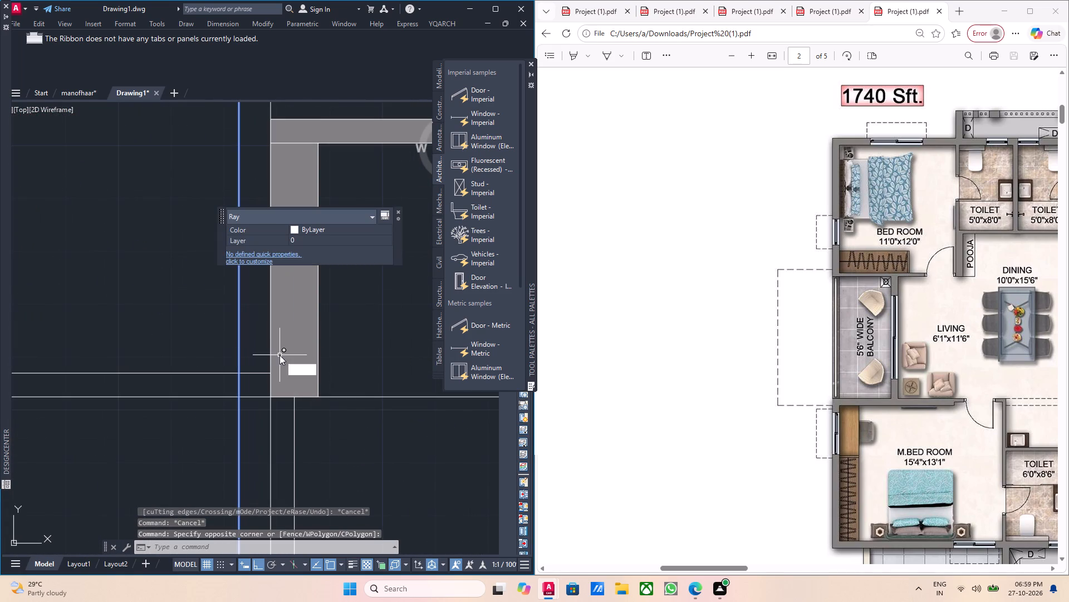
key(Return)
click(239, 370)
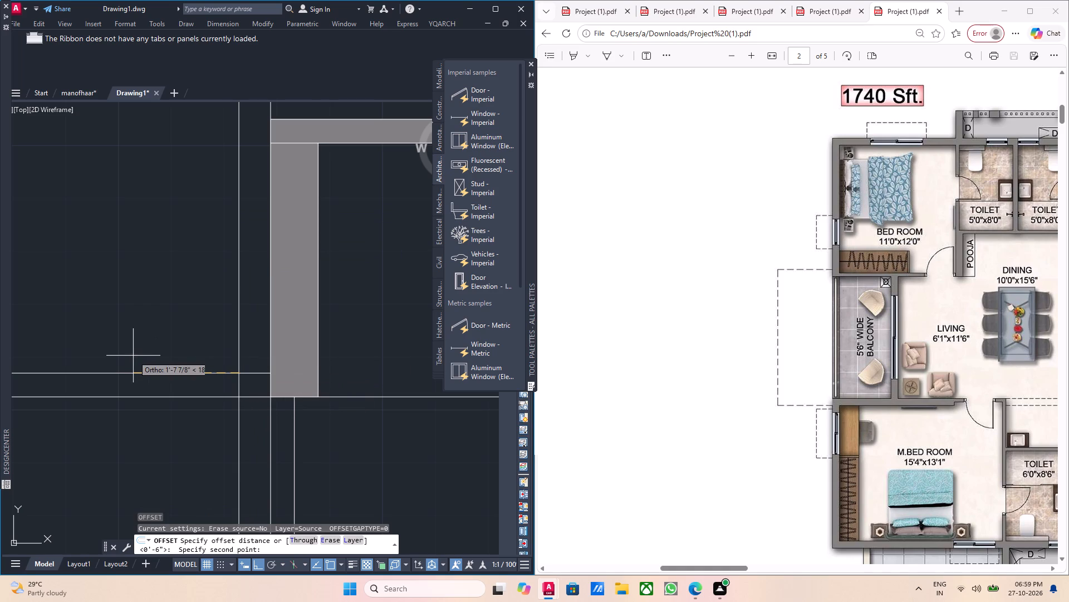
text(3'6)
key(Return)
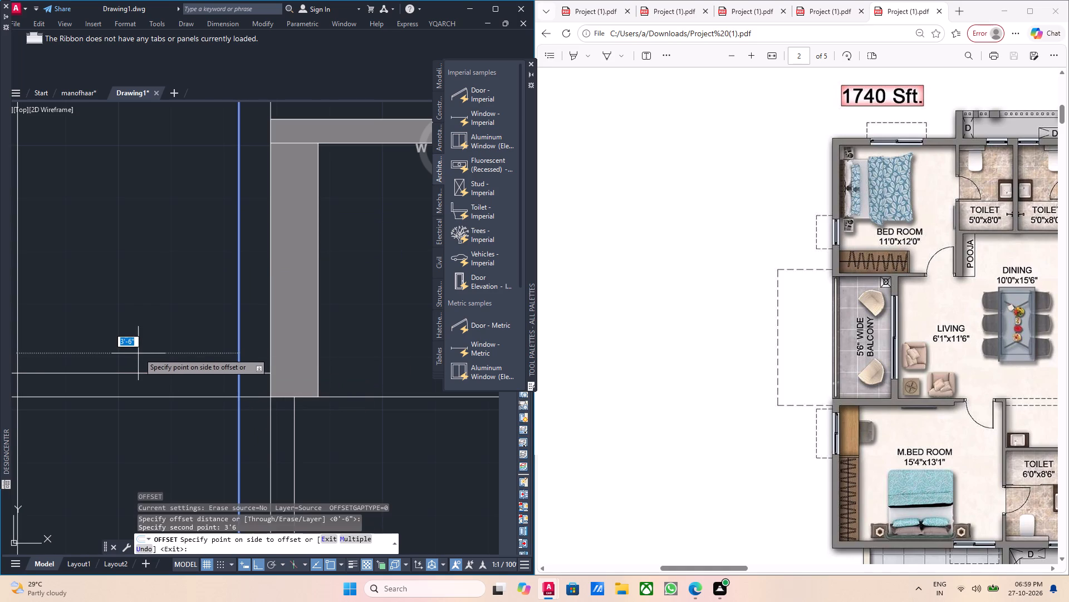
scroll(145, 352, down, 3)
click(140, 334)
scroll(140, 334, up, 2)
key(Escape)
key(Escape)
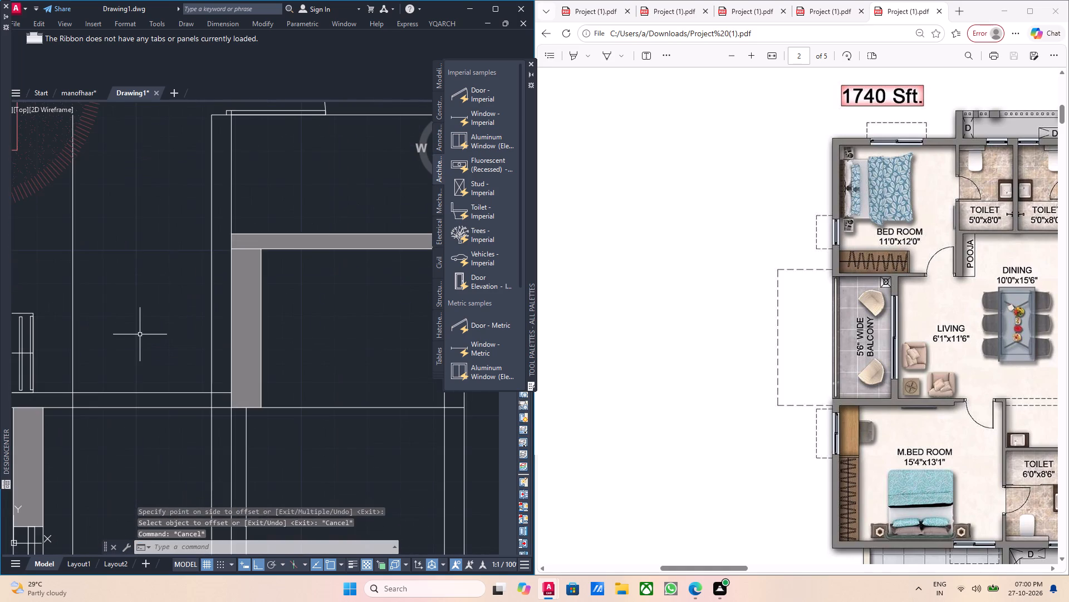
Copy the first toilet's door straight down along the same wall line to beside the pooja wall.
scroll(139, 334, down, 2)
middle_drag(165, 327, 155, 376)
middle_drag(202, 303, 197, 322)
scroll(187, 313, up, 2)
click(215, 305)
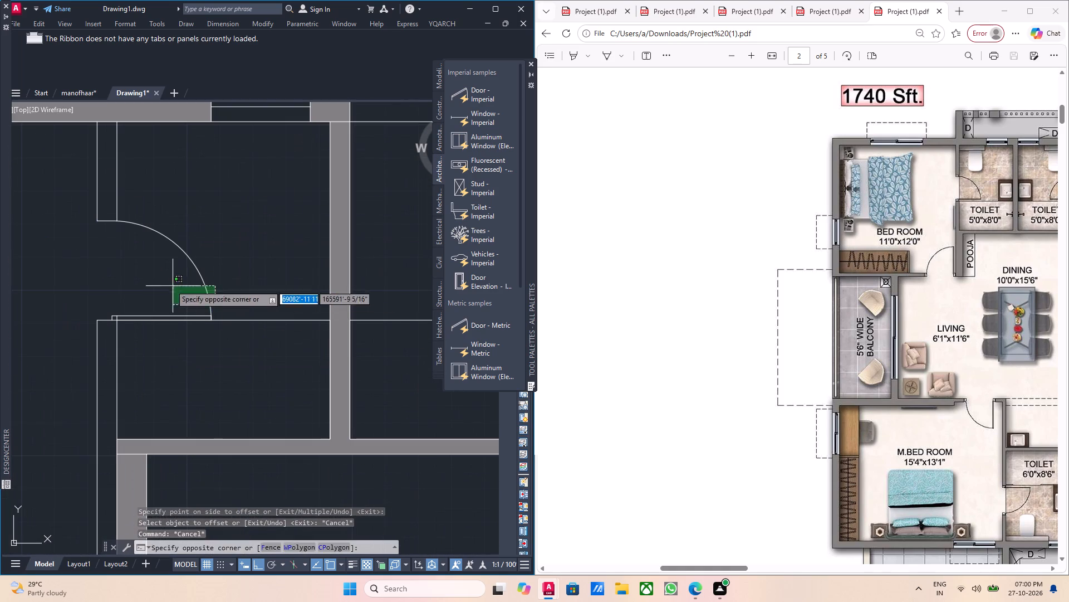
click(170, 284)
text(co)
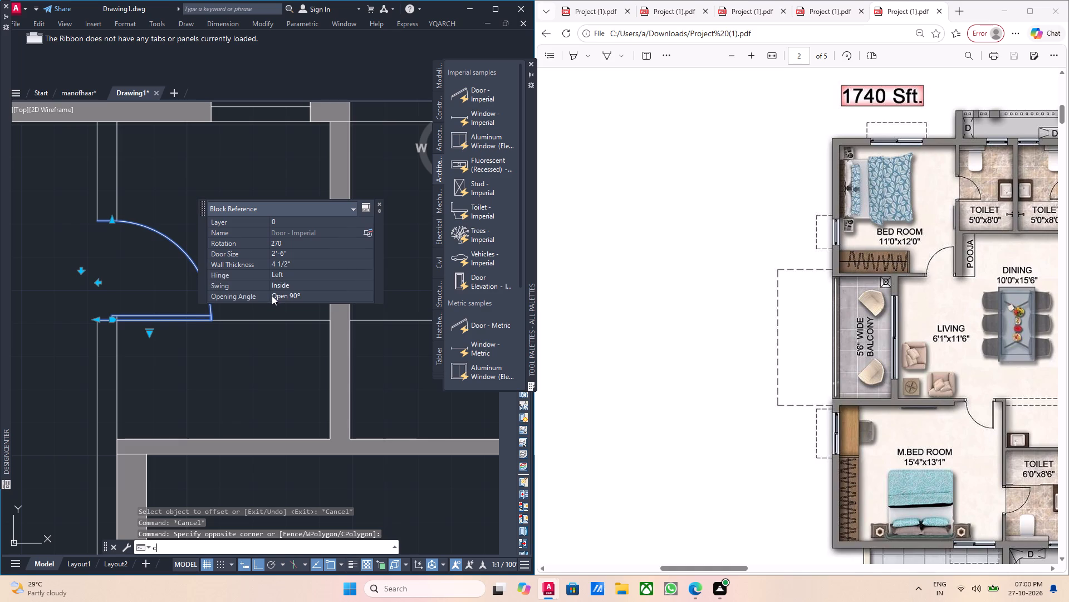
key(Return)
click(97, 319)
scroll(65, 402, down, 2)
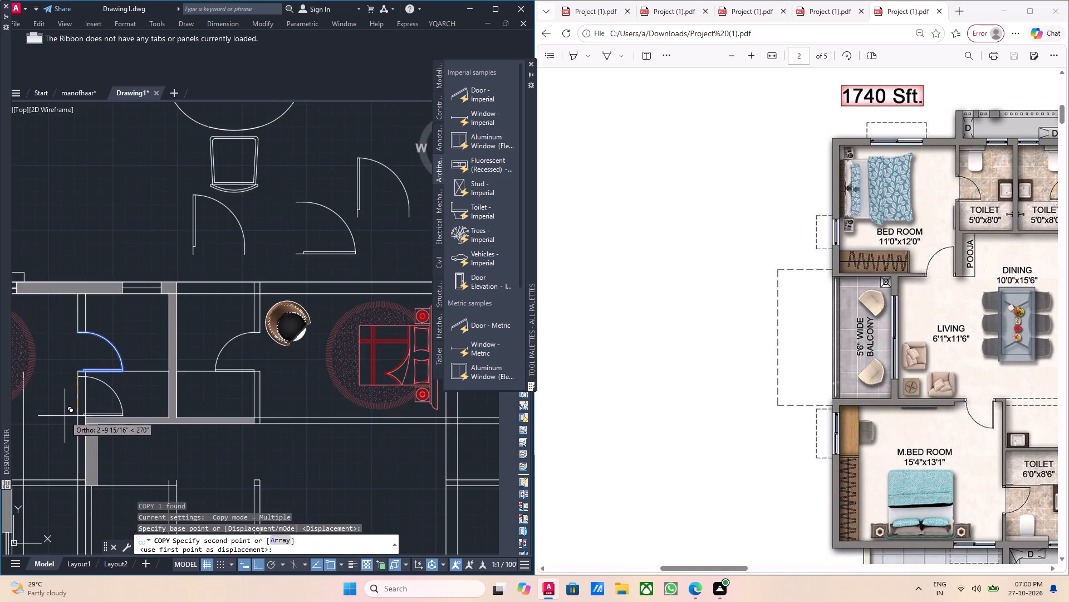
middle_drag(71, 420, 204, 299)
scroll(189, 344, up, 2)
click(188, 355)
key(Escape)
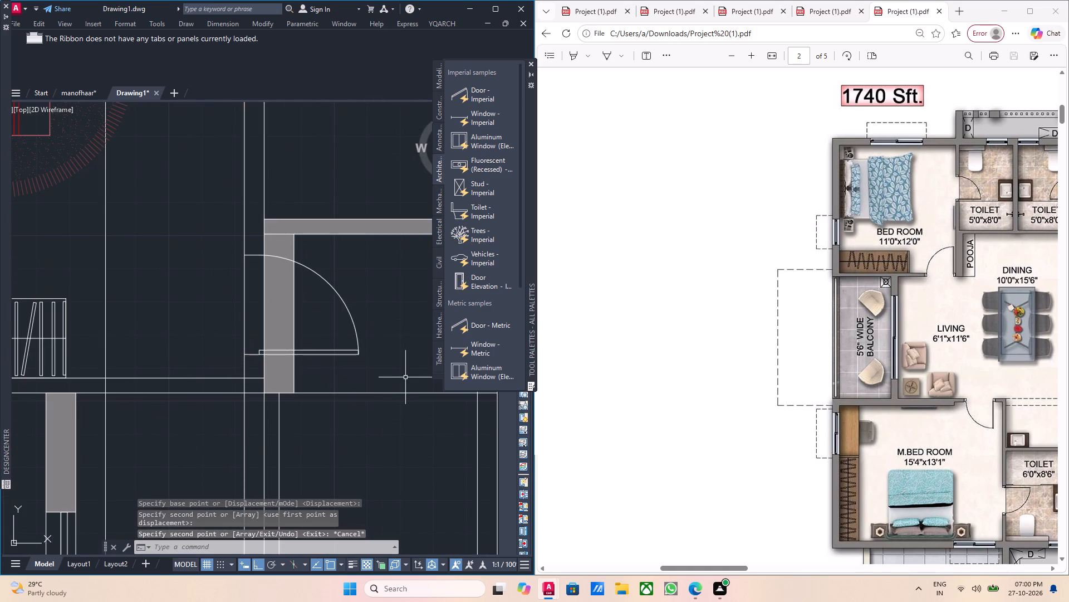
Rotate the copied door 90 degrees counterclockwise about its corner on the wall line so it swings into the bedroom.
drag(370, 376, 365, 370)
click(332, 331)
middle_drag(391, 361, 376, 363)
text(ro)
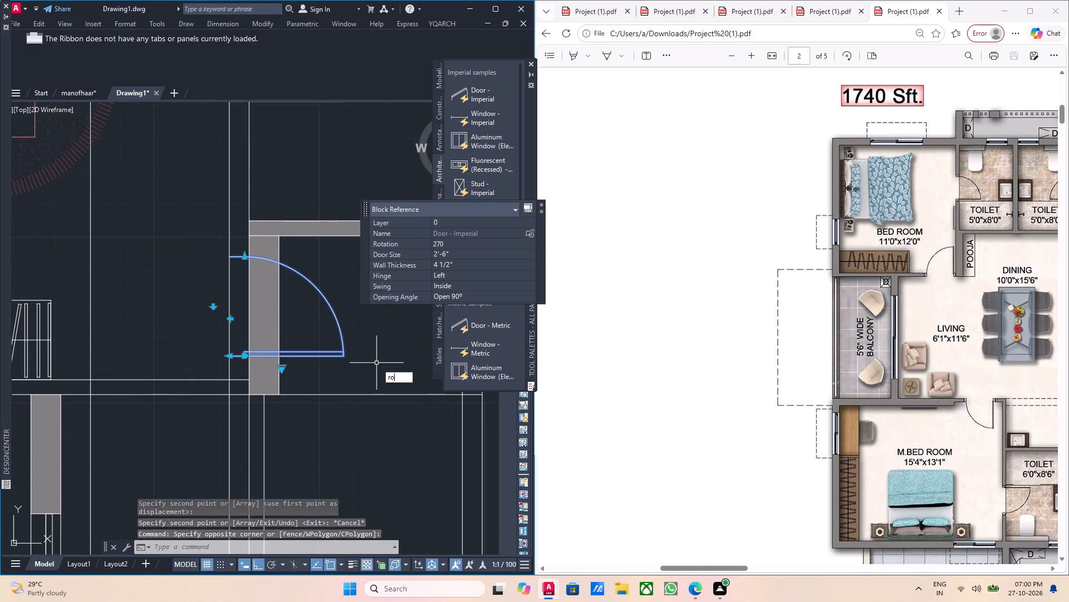
key(Return)
click(227, 356)
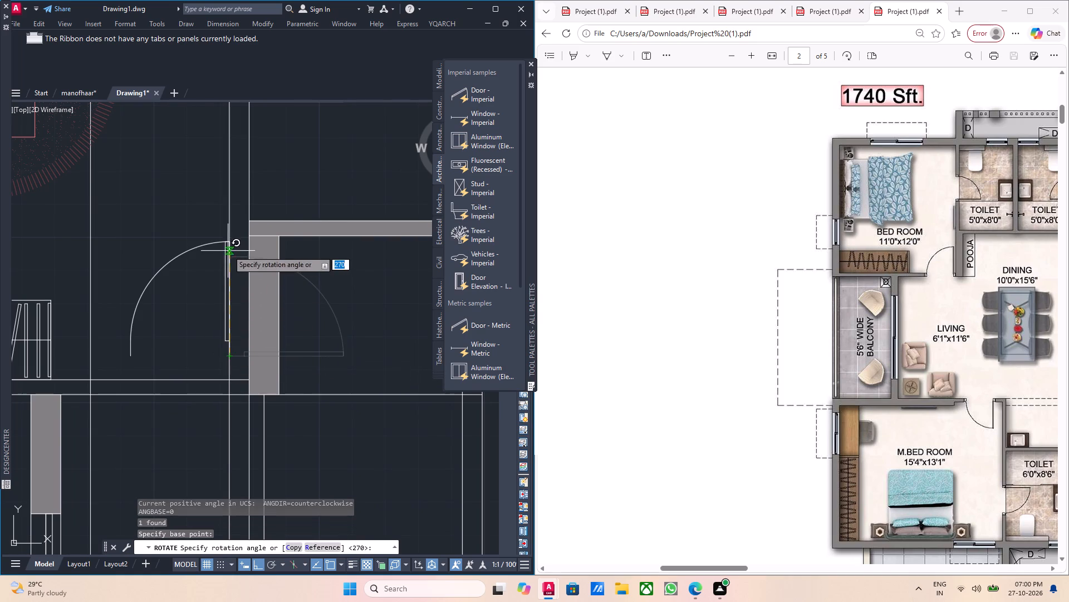
click(198, 178)
key(Escape)
Move the rotated door down along the wall line onto the outer line of the bedroom's bottom wall.
drag(189, 279, 176, 271)
click(156, 256)
middle_drag(175, 266, 136, 246)
key(m)
key(Return)
scroll(150, 310, up, 2)
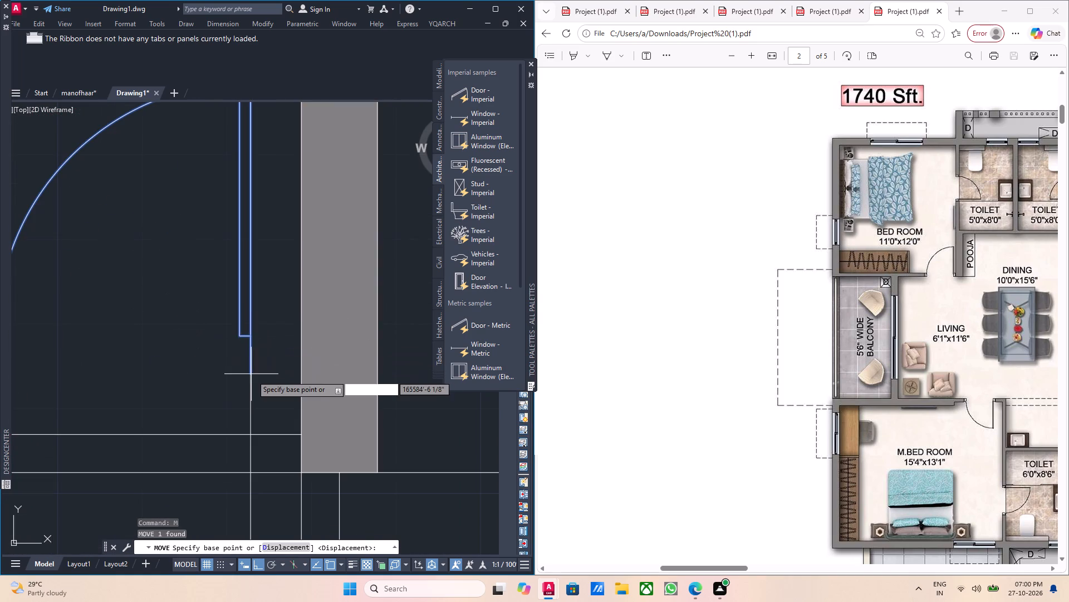
click(252, 375)
click(252, 473)
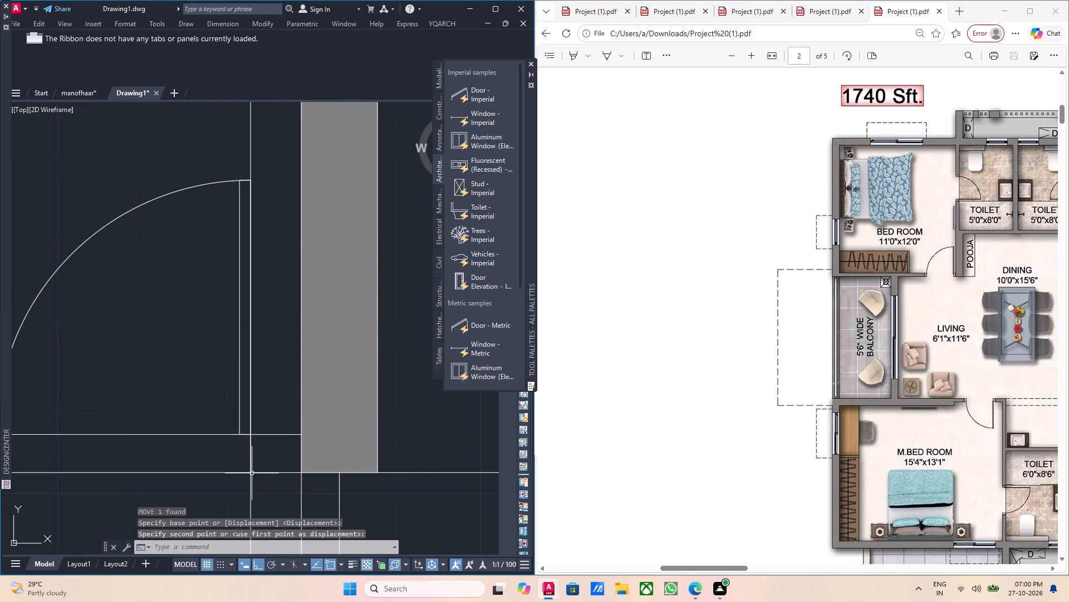
Scale the bedroom door up from its hinge-side corner so it spans the 3'6" opening to the offset line.
scroll(252, 473, down, 2)
middle_drag(236, 468, 246, 439)
key(Escape)
drag(197, 397, 152, 384)
click(142, 376)
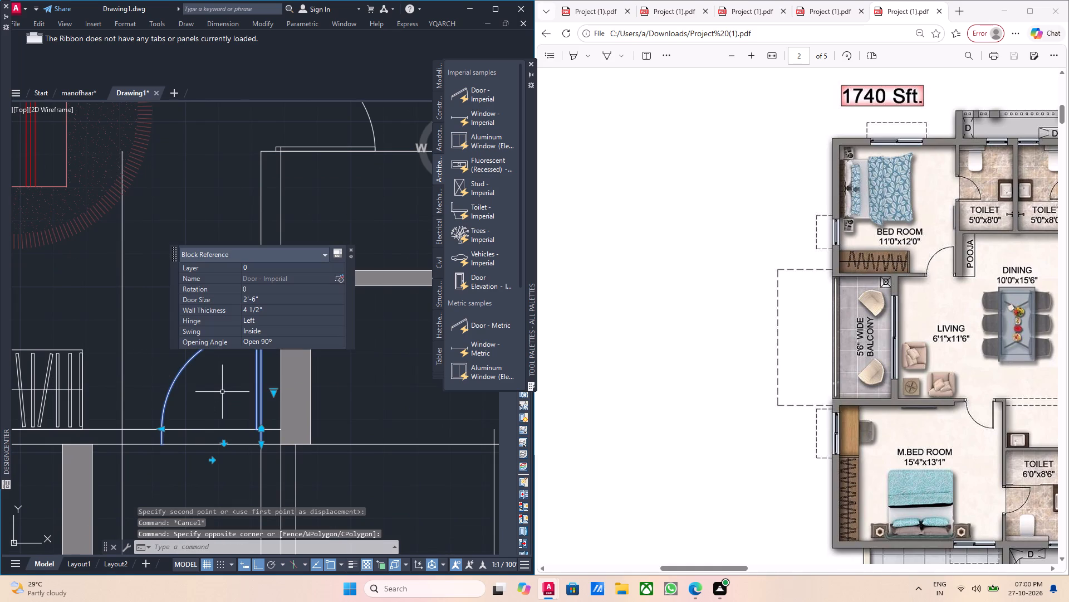
text(sc)
key(Return)
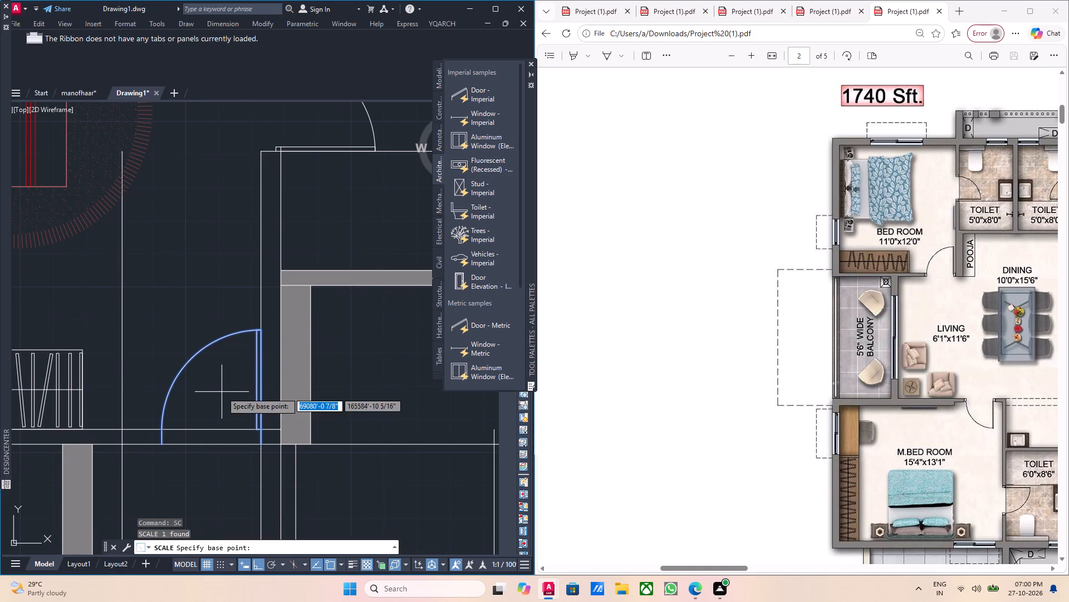
click(261, 446)
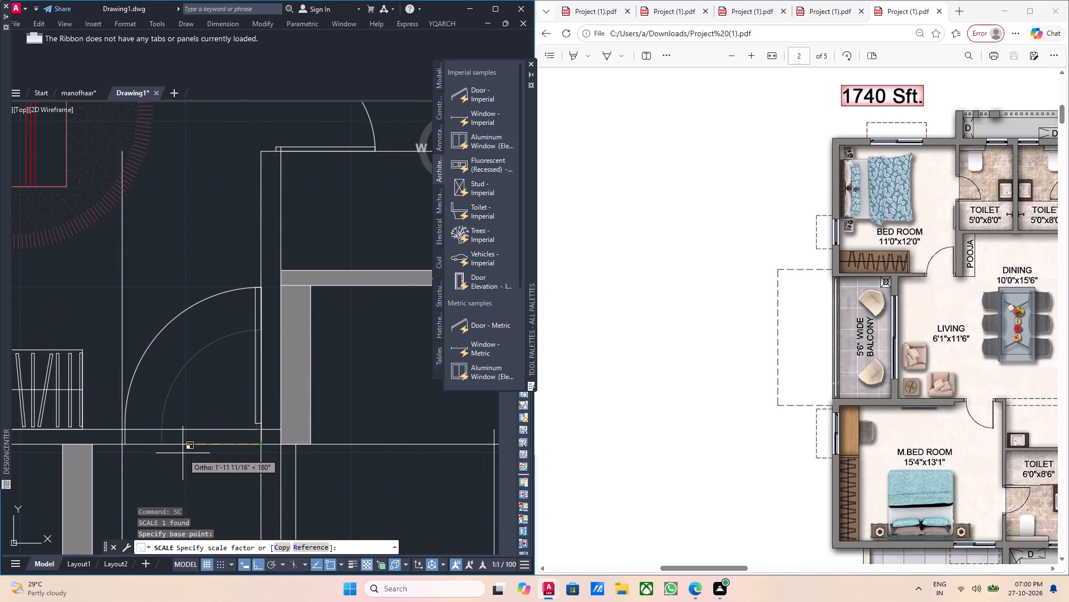
click(181, 459)
scroll(181, 454, down, 1)
key(Escape)
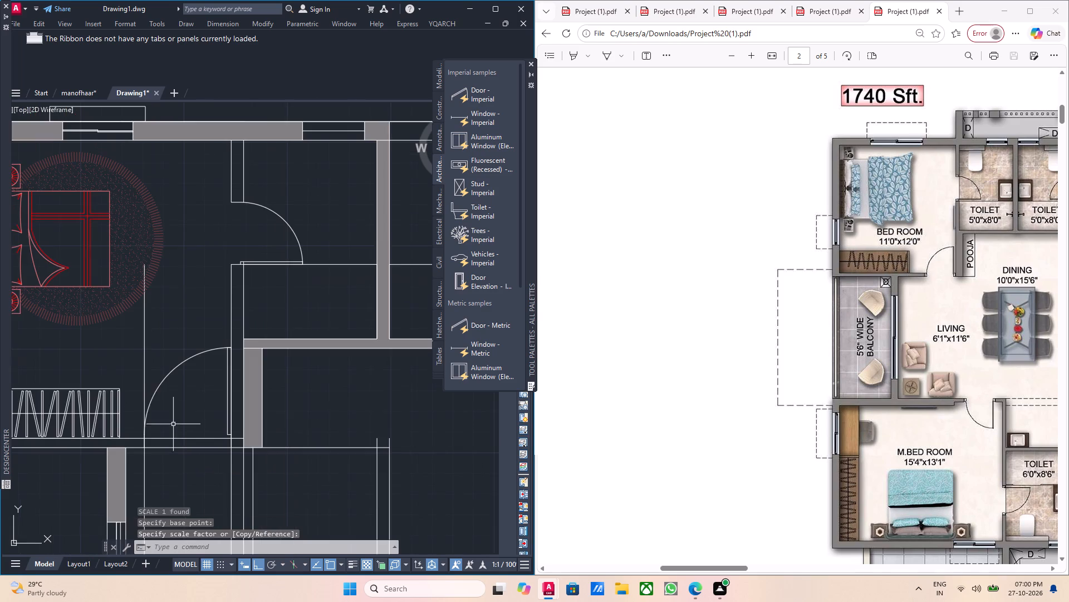
Delete the vertical offset line that marks the far edge of the bedroom door opening.
middle_drag(153, 361, 184, 394)
drag(190, 385, 182, 383)
click(163, 377)
middle_drag(241, 385, 235, 386)
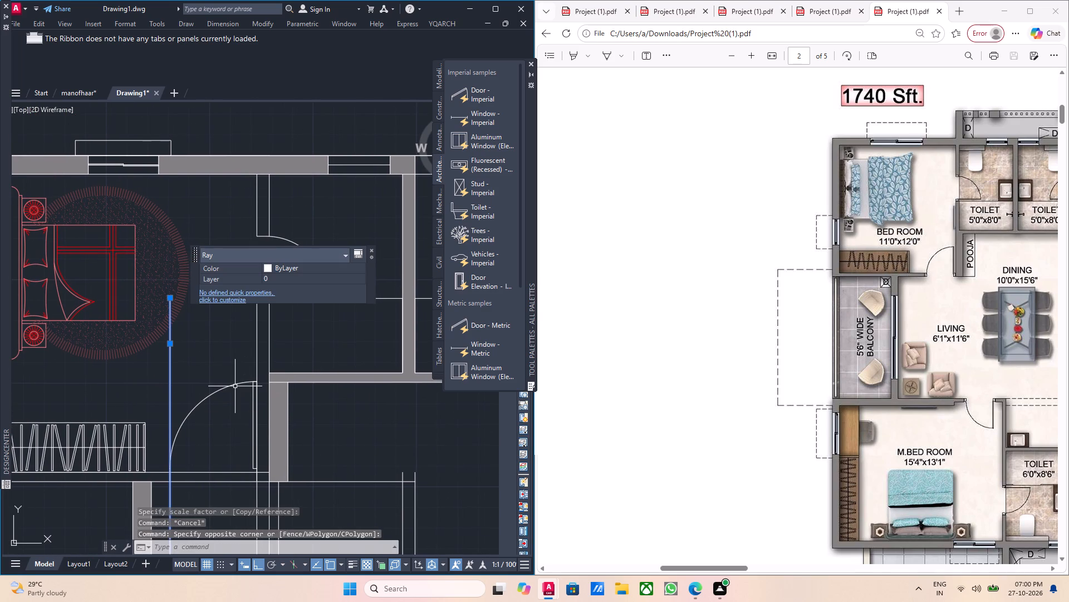
key(Delete)
Trim both lines of the bedroom's bottom wall across the new door opening.
scroll(232, 386, down, 1)
middle_drag(225, 443, 204, 389)
scroll(199, 409, up, 1)
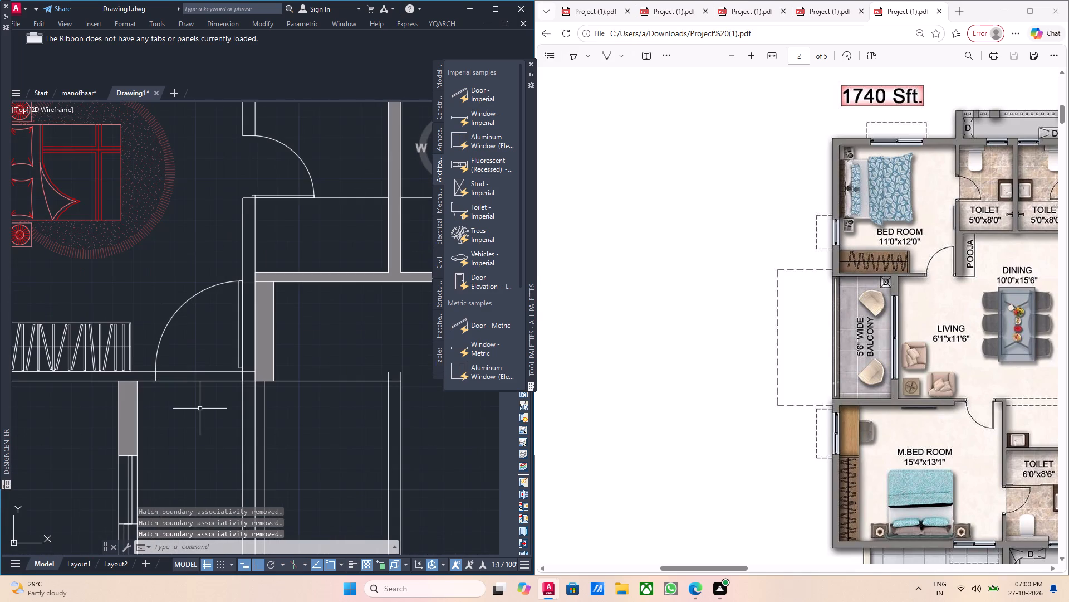
key(t)
key(r)
key(Return)
scroll(197, 407, up, 3)
click(185, 385)
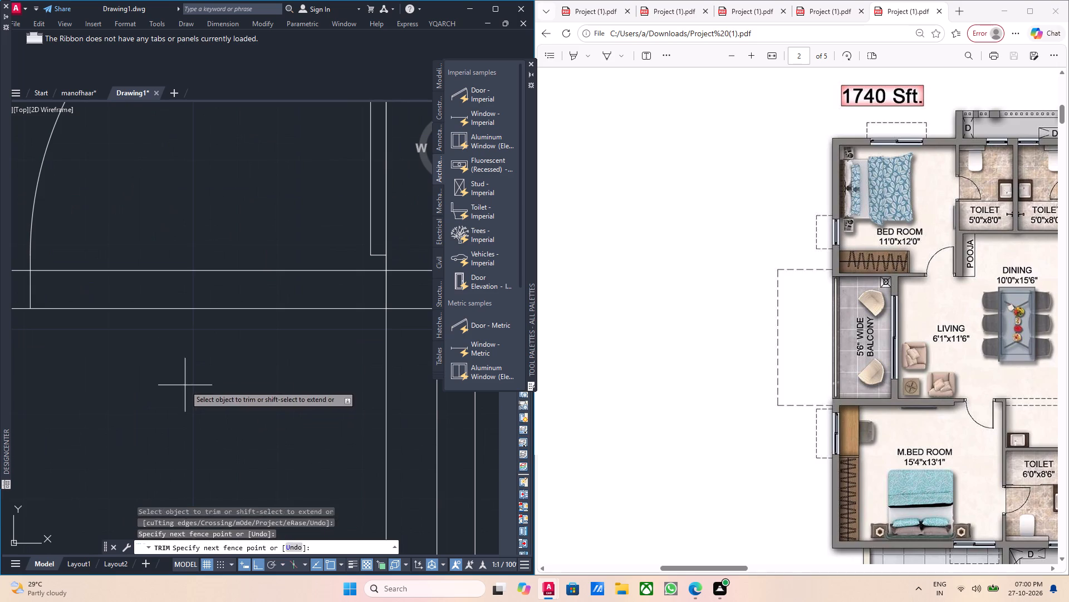
click(169, 239)
scroll(169, 239, down, 3)
key(Escape)
Examine the new bedroom door, the pooja wall and the surrounding toilet and living area lines.
middle_drag(161, 256, 154, 299)
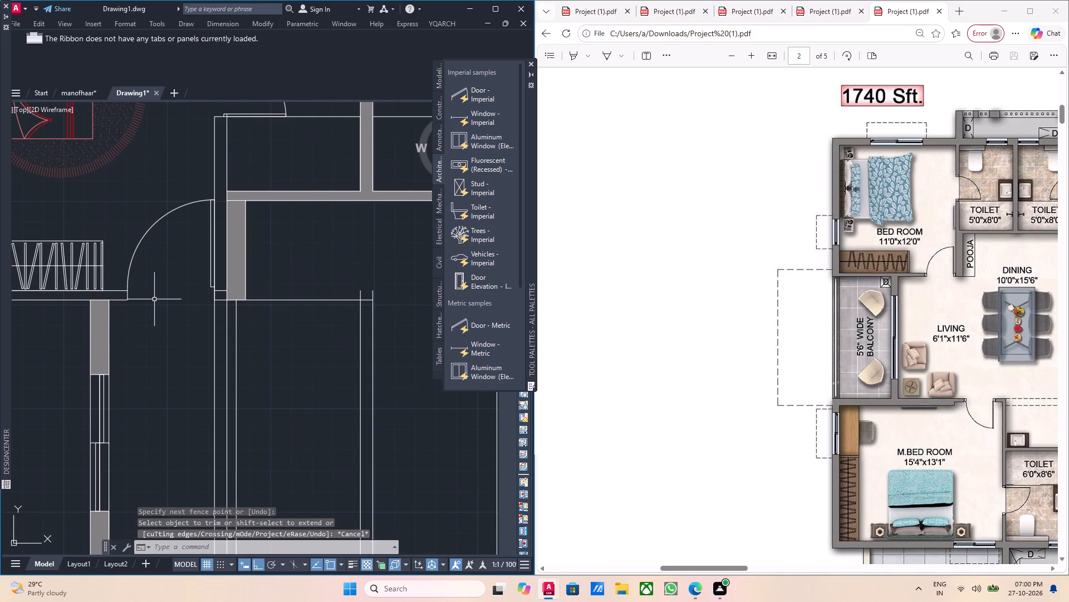
middle_drag(212, 302, 196, 317)
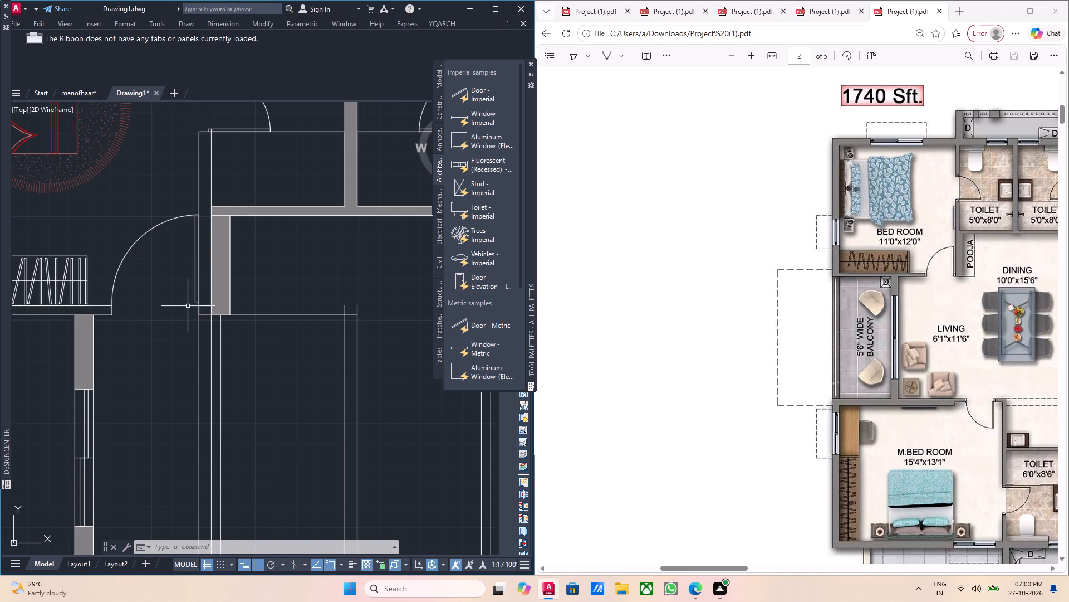
middle_drag(198, 313, 194, 352)
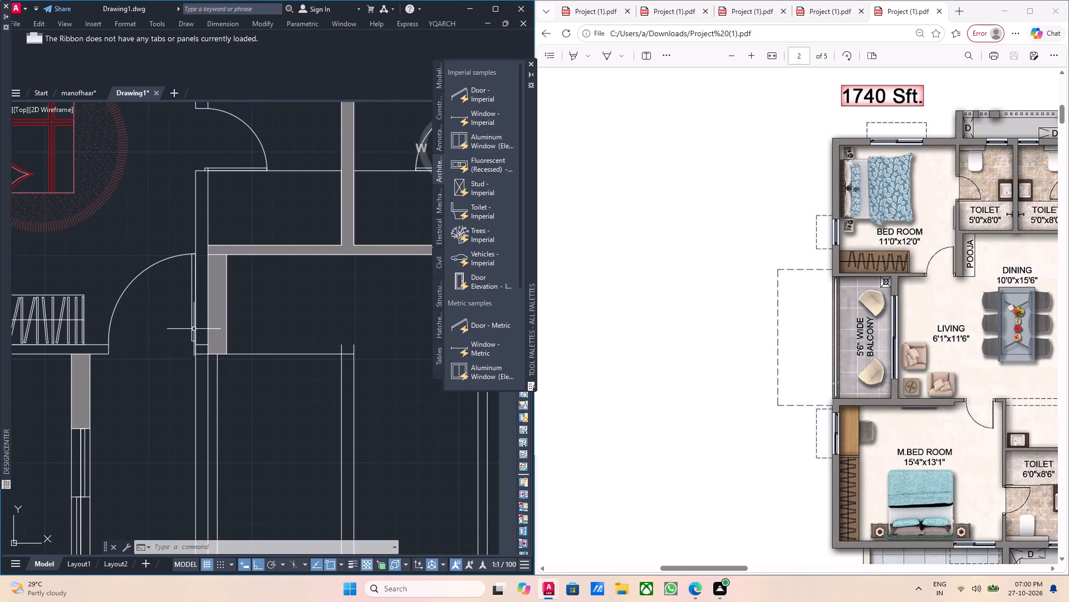
scroll(194, 329, down, 2)
middle_drag(198, 329, 157, 343)
middle_drag(209, 331, 180, 328)
middle_click(195, 333)
scroll(183, 353, up, 2)
middle_drag(185, 349, 238, 365)
scroll(190, 368, up, 1)
middle_drag(187, 372, 342, 382)
middle_click(310, 376)
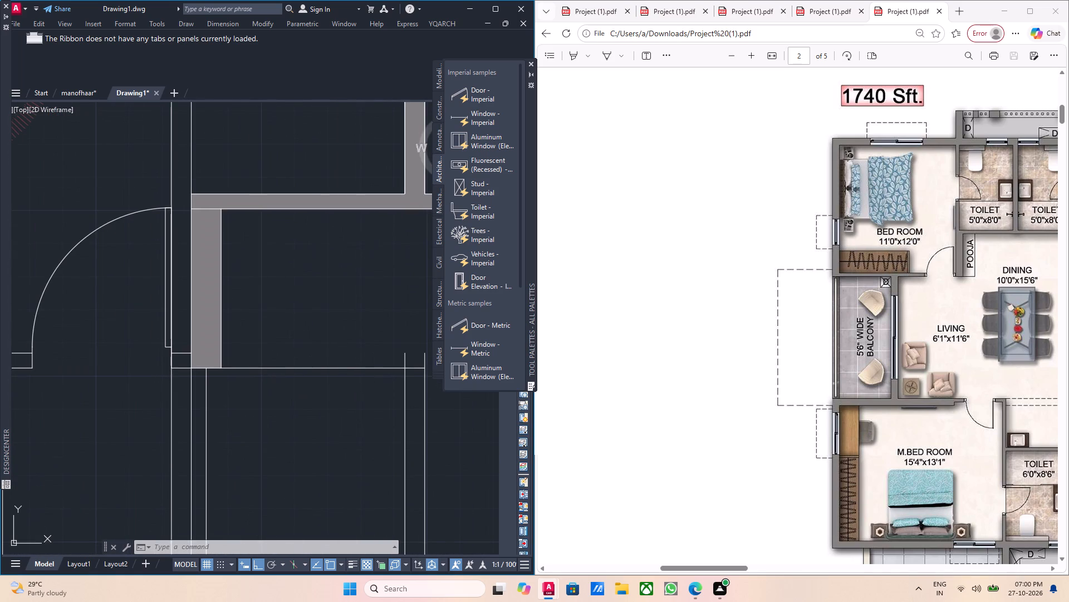
scroll(310, 376, down, 3)
middle_drag(344, 403, 259, 394)
middle_drag(247, 358, 245, 415)
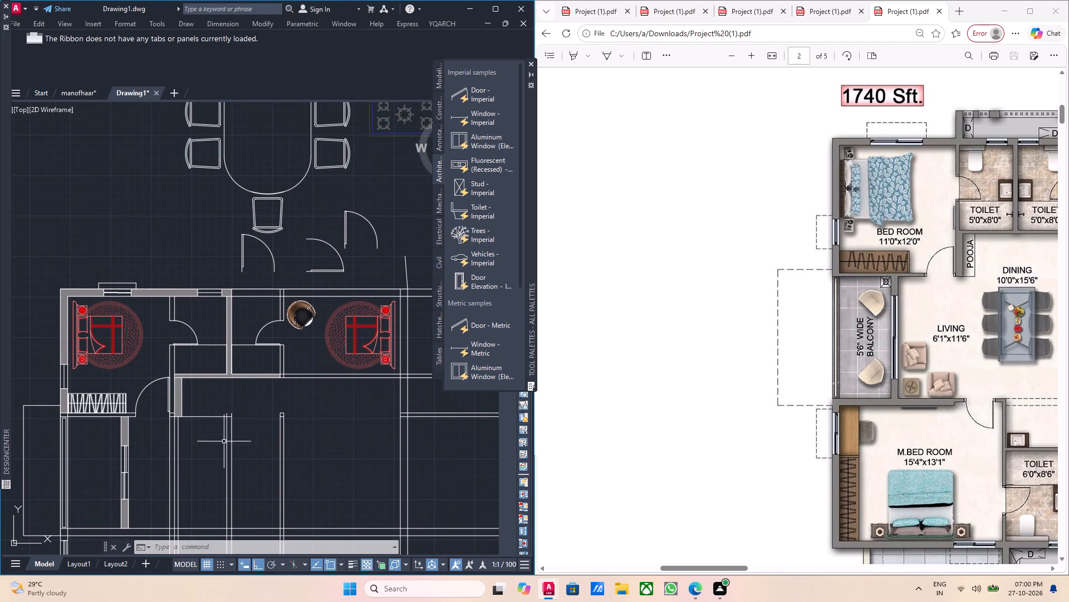
scroll(234, 382, up, 1)
scroll(234, 382, down, 2)
middle_drag(278, 404, 254, 383)
middle_click(203, 424)
middle_drag(187, 415, 222, 399)
middle_click(222, 399)
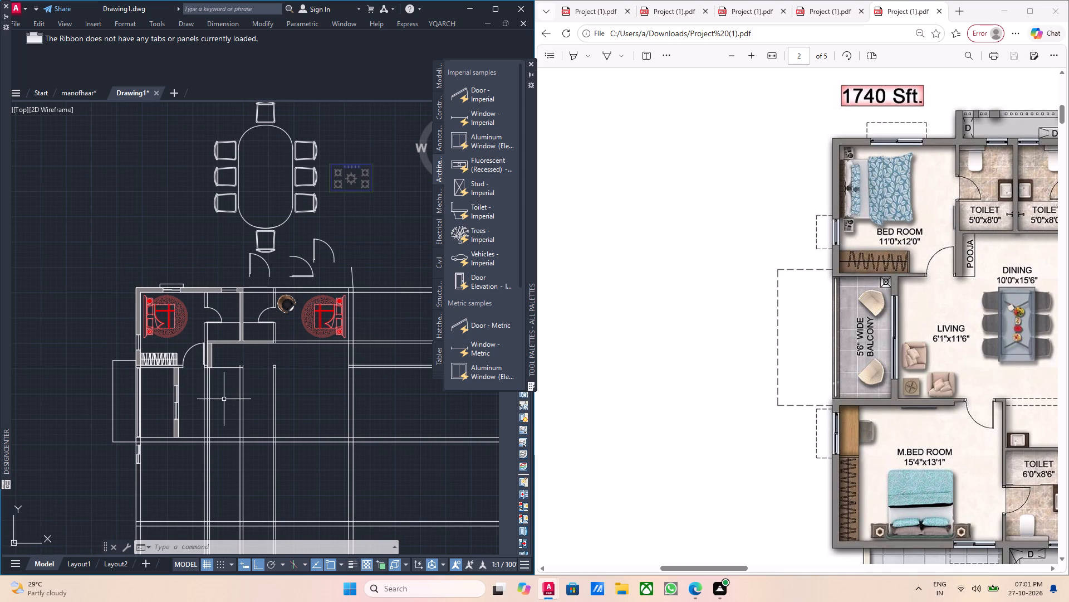
middle_drag(214, 401, 214, 430)
scroll(204, 408, up, 1)
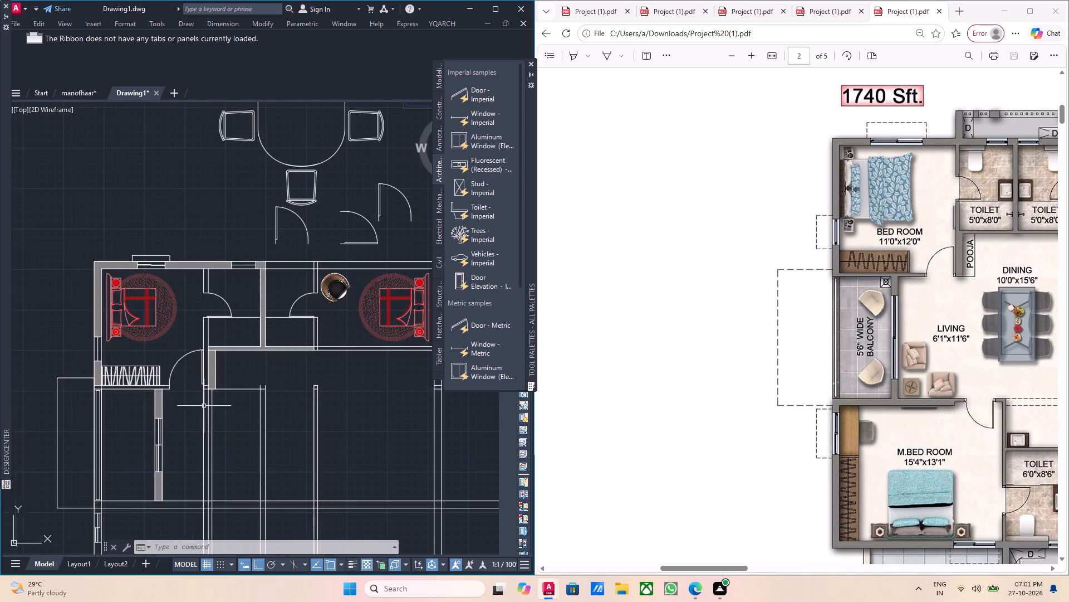
scroll(204, 406, up, 3)
middle_drag(203, 400, 137, 400)
middle_drag(163, 422, 96, 439)
middle_click(155, 433)
scroll(155, 433, down, 1)
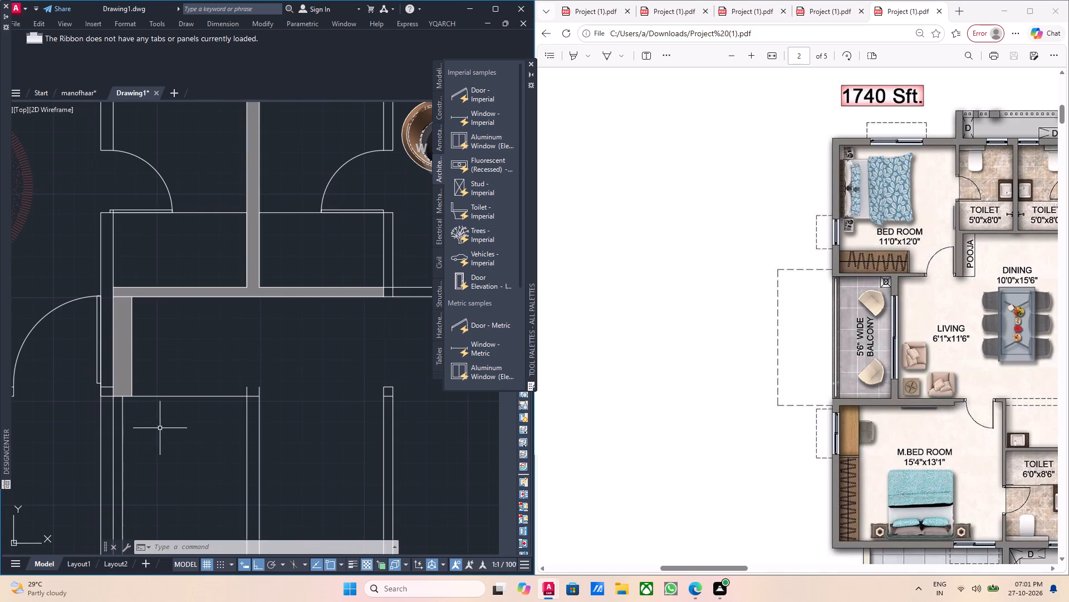
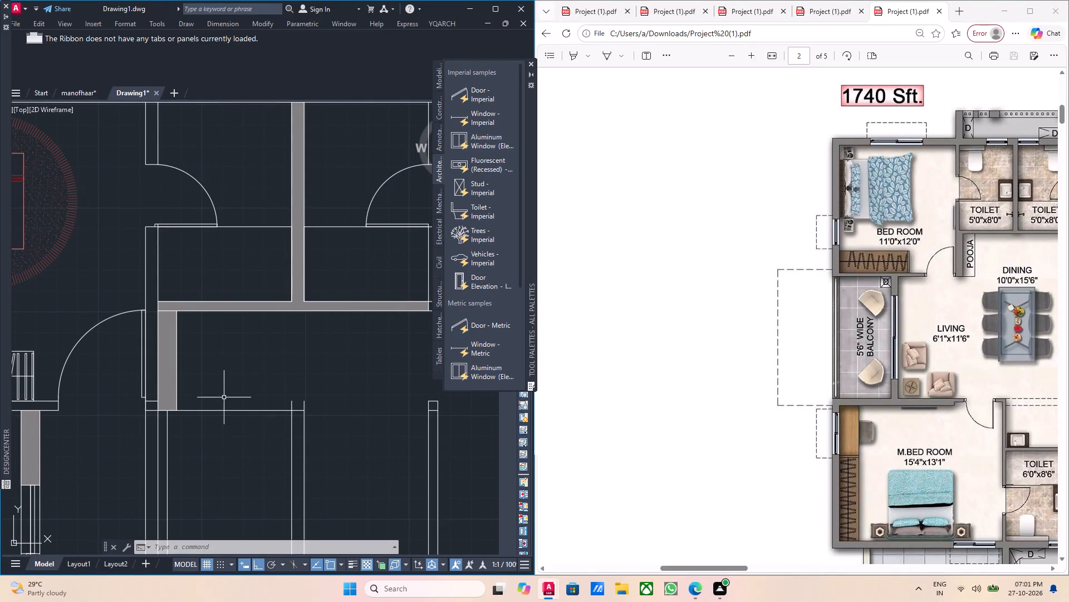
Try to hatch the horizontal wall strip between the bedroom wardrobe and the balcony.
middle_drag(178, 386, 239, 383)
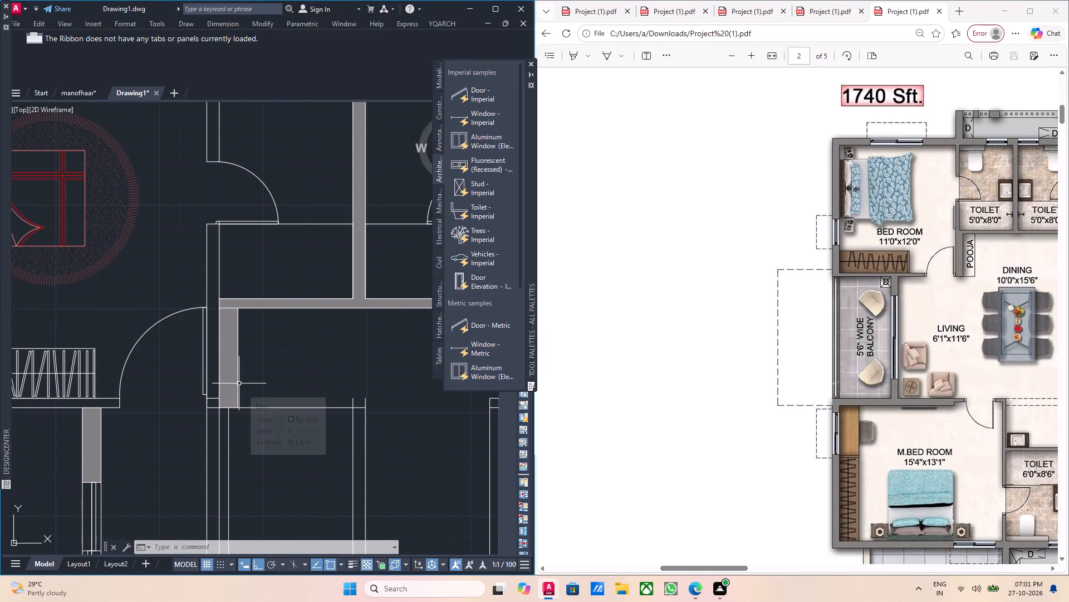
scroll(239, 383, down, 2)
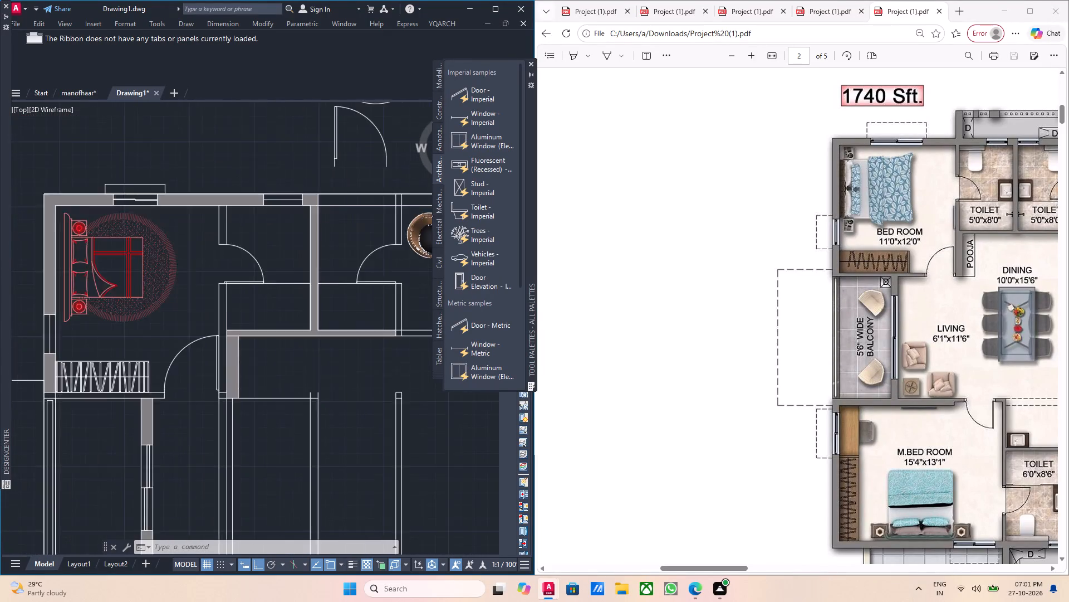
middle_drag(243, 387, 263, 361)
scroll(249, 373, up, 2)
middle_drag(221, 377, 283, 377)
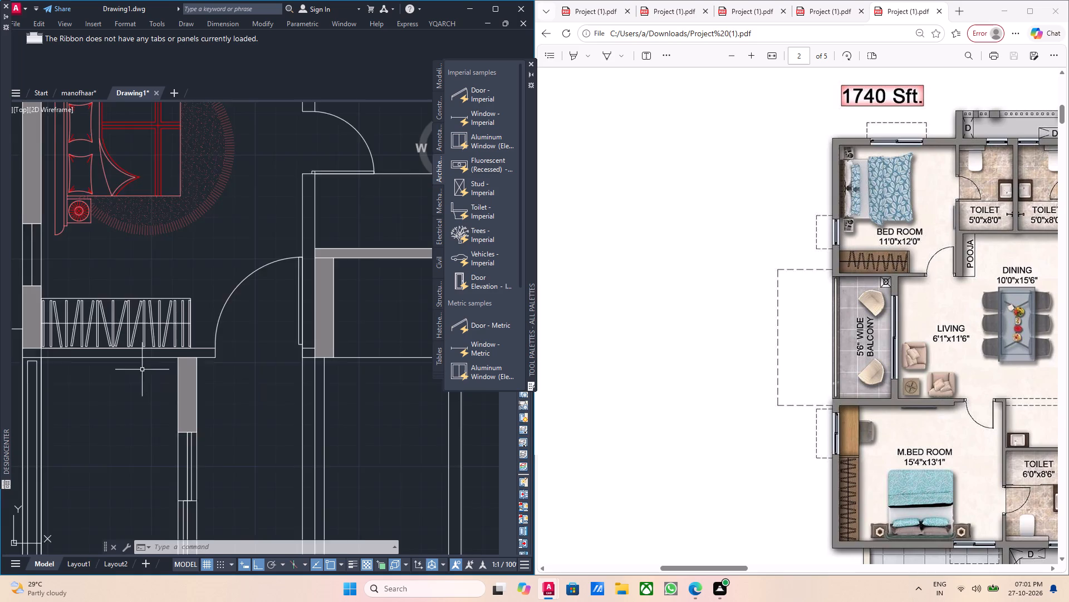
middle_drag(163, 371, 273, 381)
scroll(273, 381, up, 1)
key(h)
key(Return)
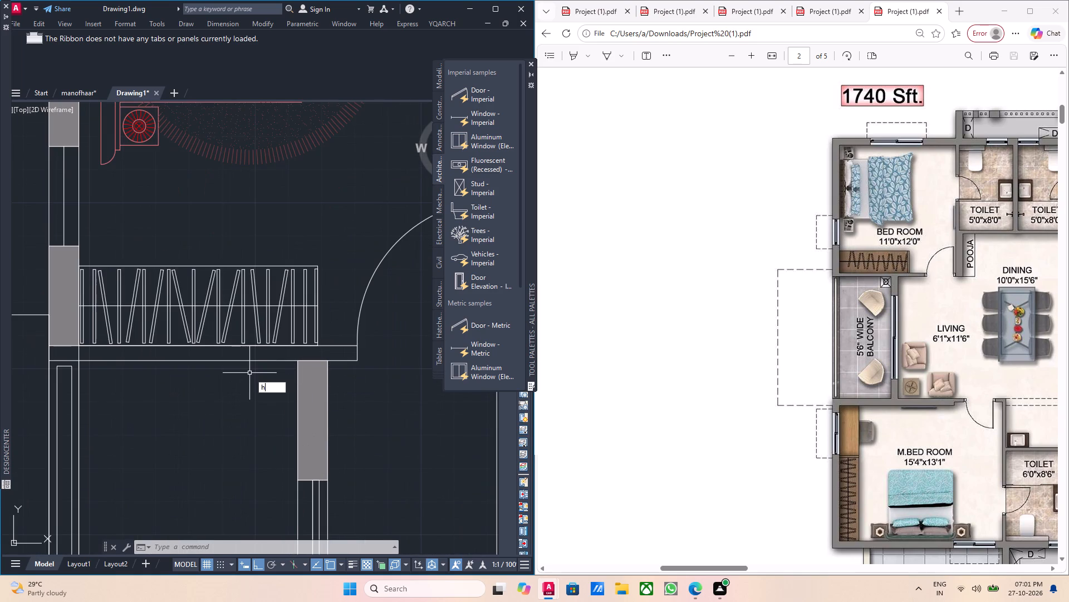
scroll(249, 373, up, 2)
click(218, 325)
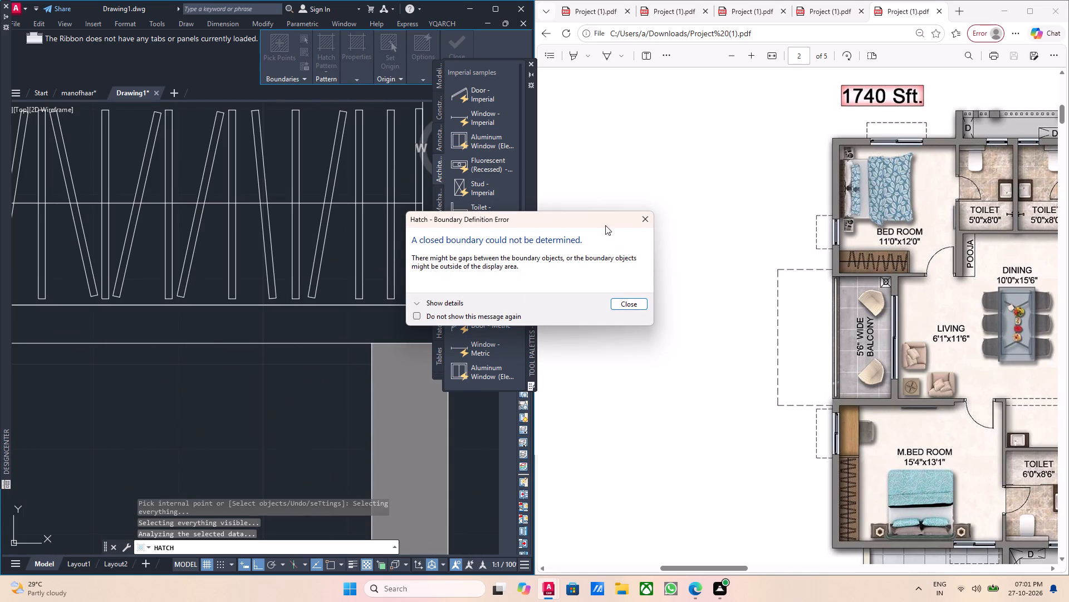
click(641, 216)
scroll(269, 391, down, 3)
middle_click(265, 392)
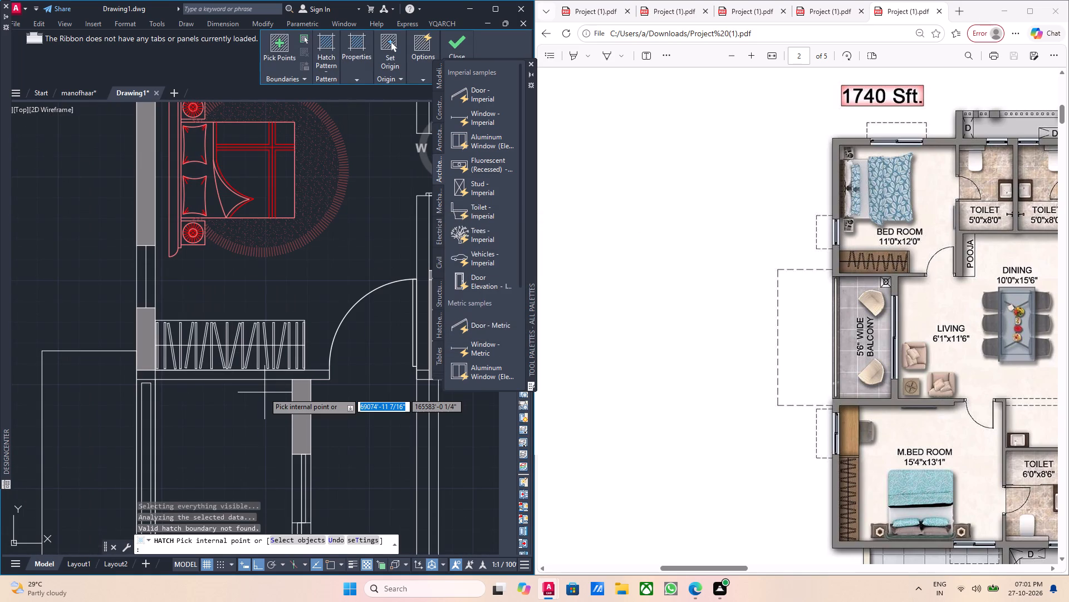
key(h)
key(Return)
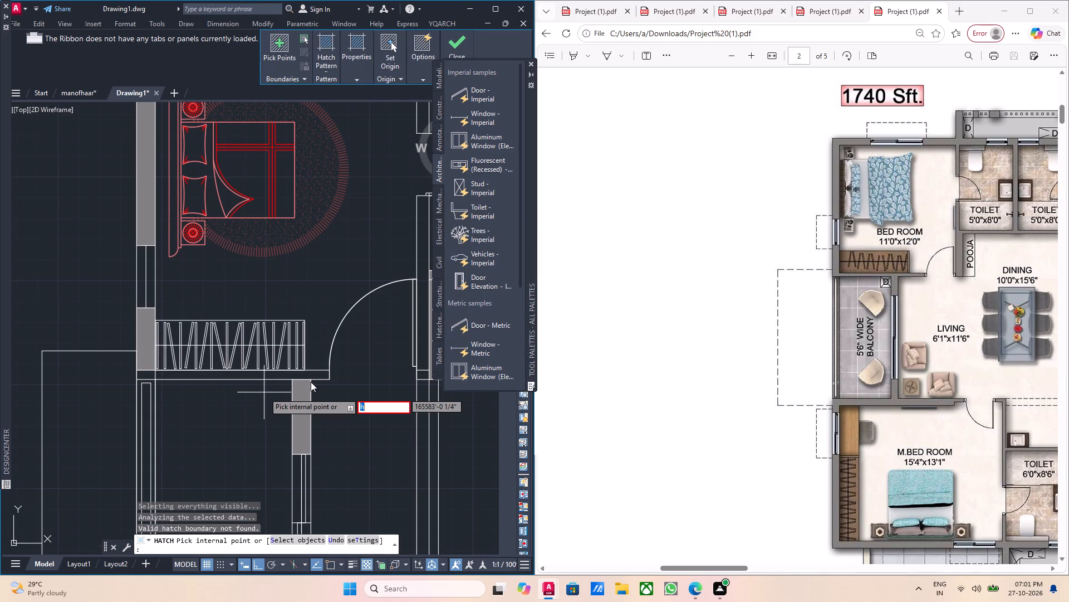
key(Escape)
Hatch the horizontal wall strip between the bedroom wardrobe and the balcony.
key(h)
key(Return)
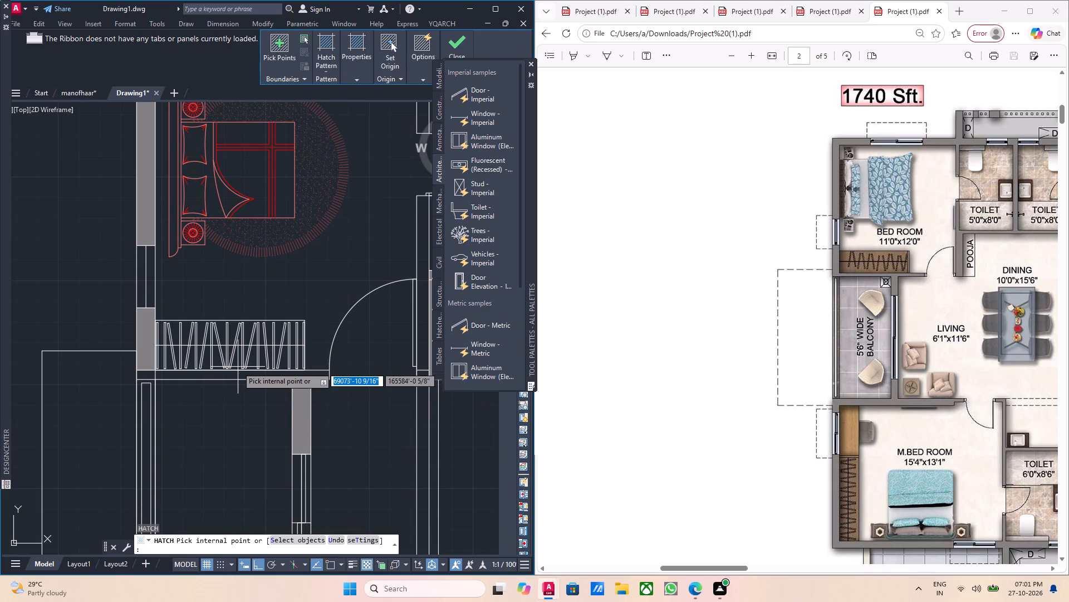
click(239, 377)
key(Escape)
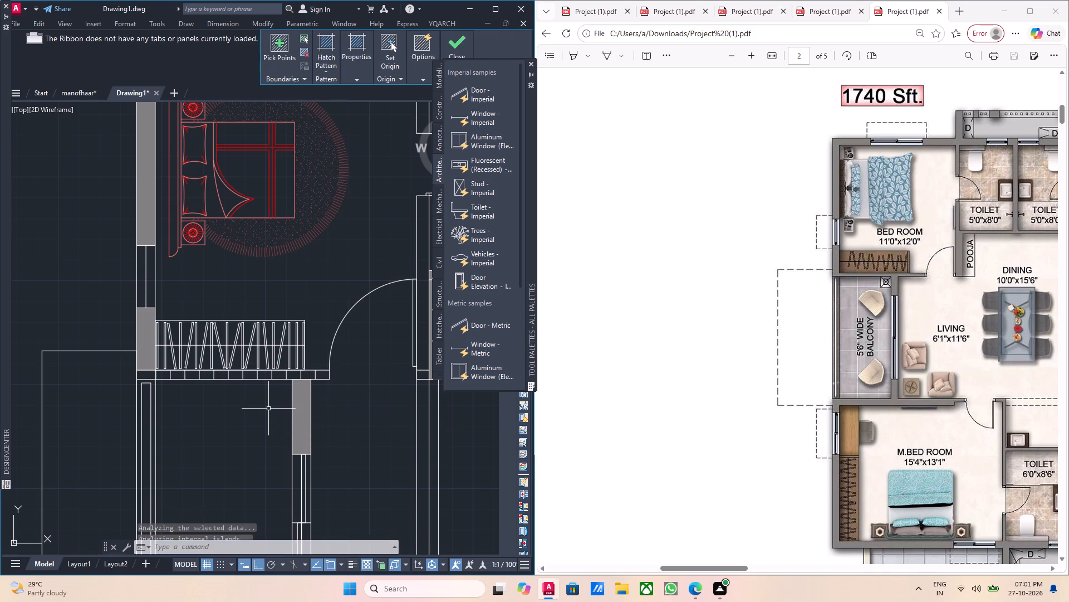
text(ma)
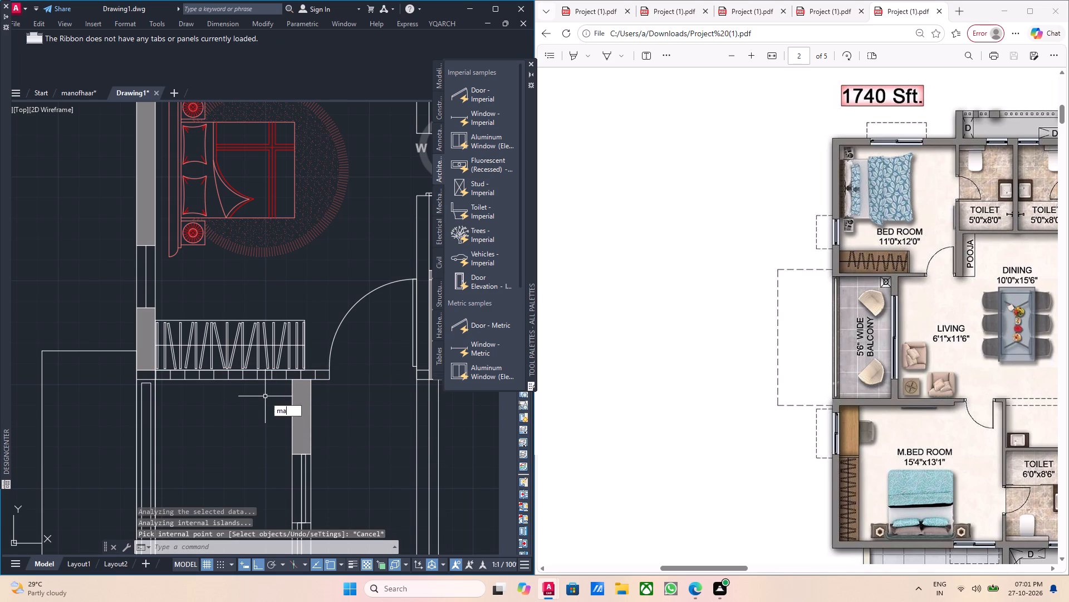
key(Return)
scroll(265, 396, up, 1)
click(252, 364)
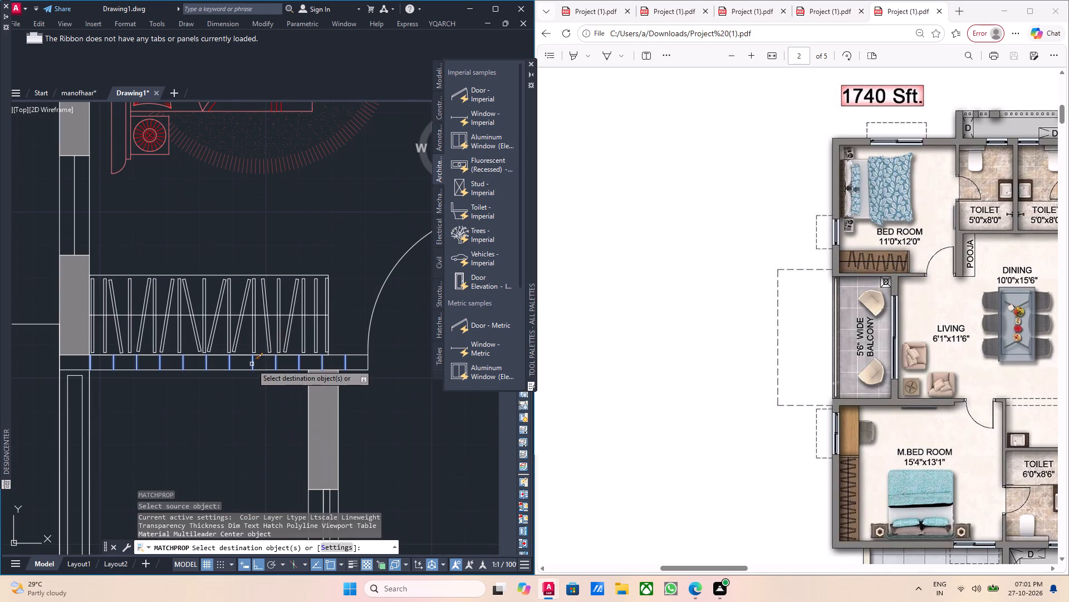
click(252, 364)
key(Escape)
Match the new wall-strip hatch to the solid grey hatch of the vertical balcony wall.
text(ma)
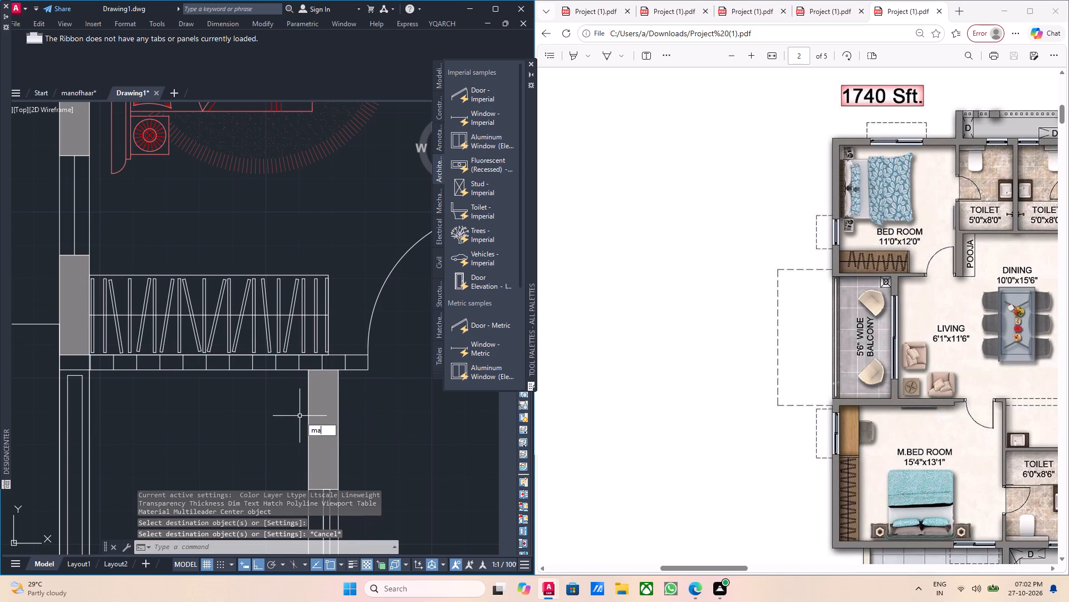
key(Return)
click(323, 415)
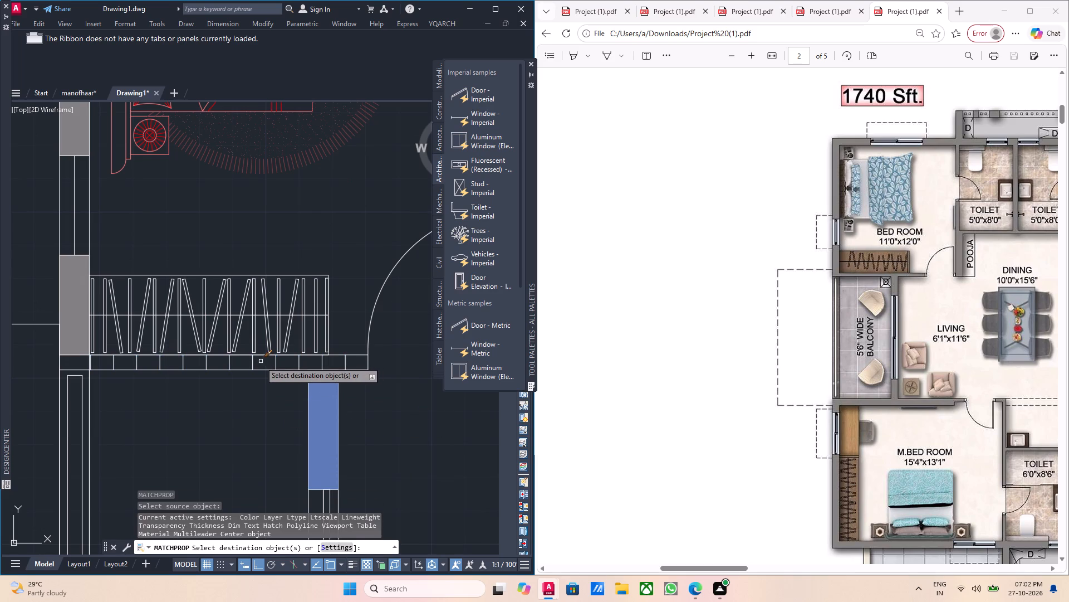
click(256, 363)
click(244, 363)
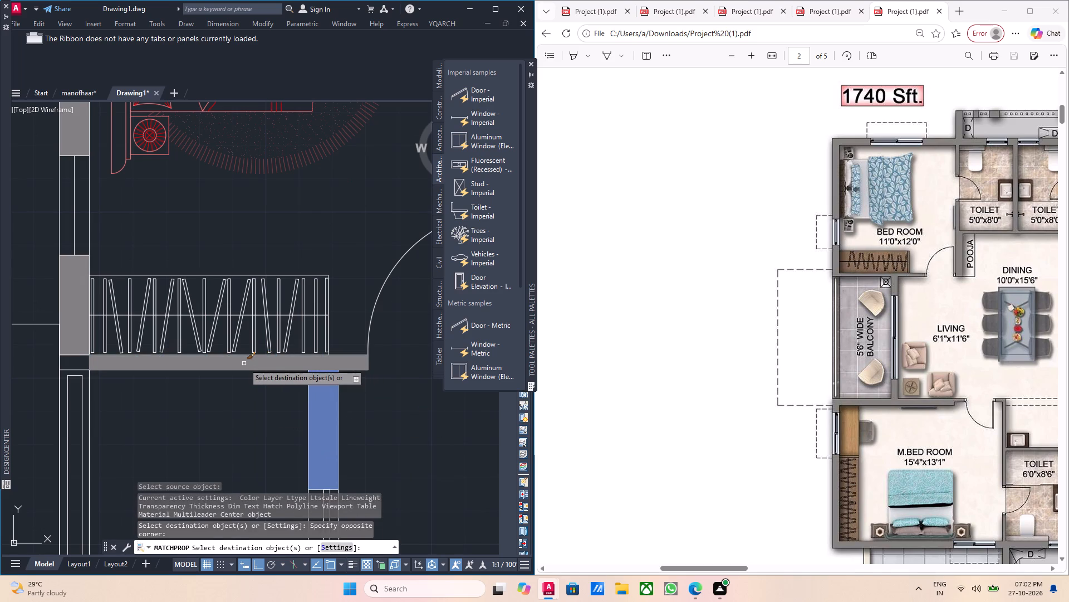
key(Escape)
Hatch the small wall corner where the wardrobe wall strip meets the outer bedroom wall.
middle_click(74, 387)
scroll(94, 369, up, 3)
middle_drag(95, 368, 288, 339)
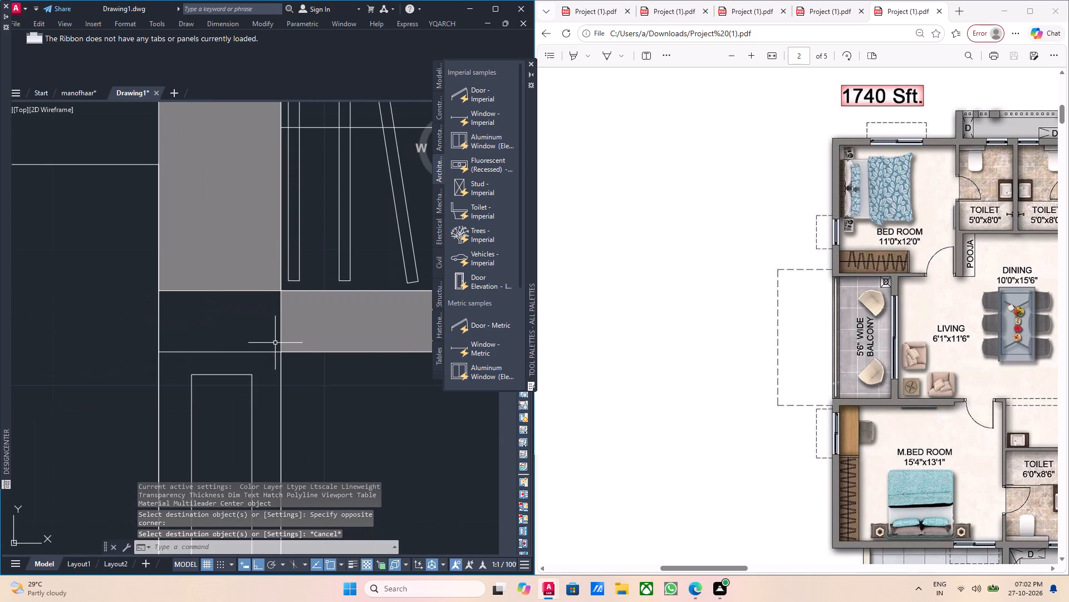
key(h)
key(Return)
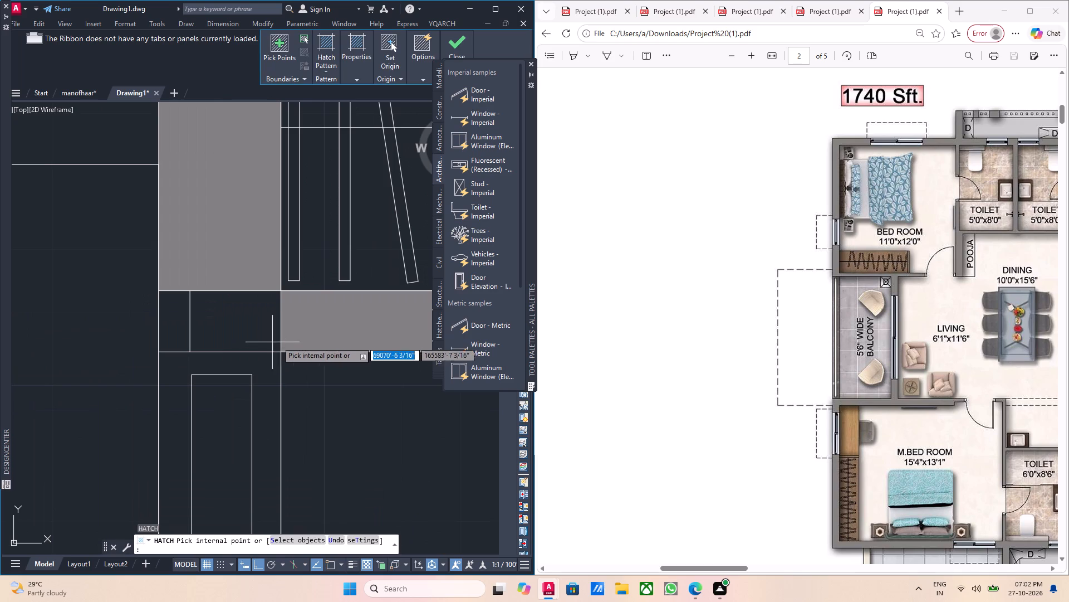
click(222, 346)
key(Escape)
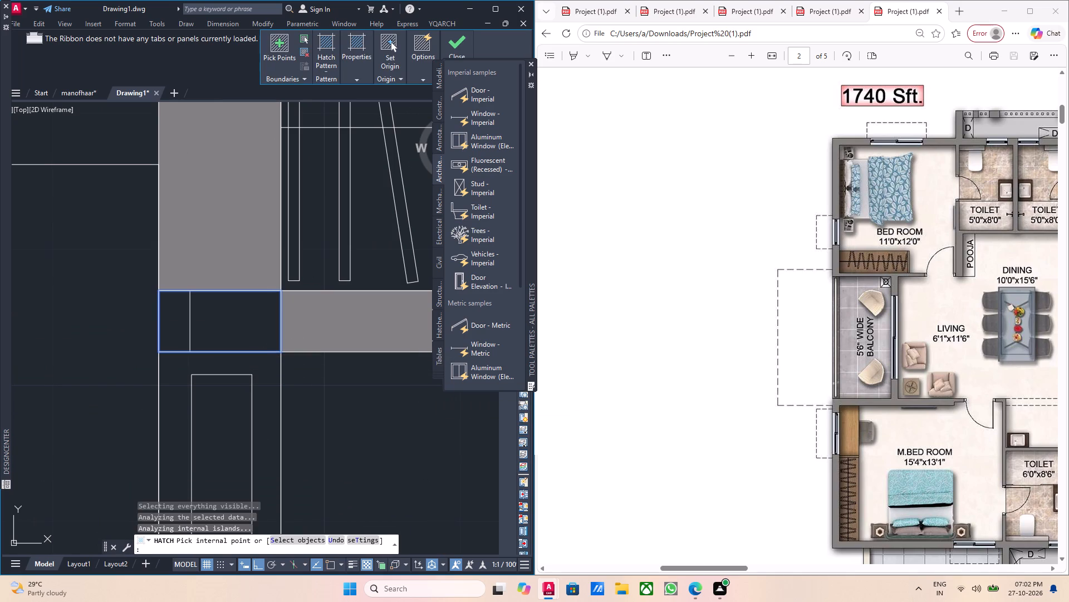
Match the corner hatch to the solid grey hatch of the adjoining wall strip.
text(ma)
key(Return)
scroll(425, 395, up, 1)
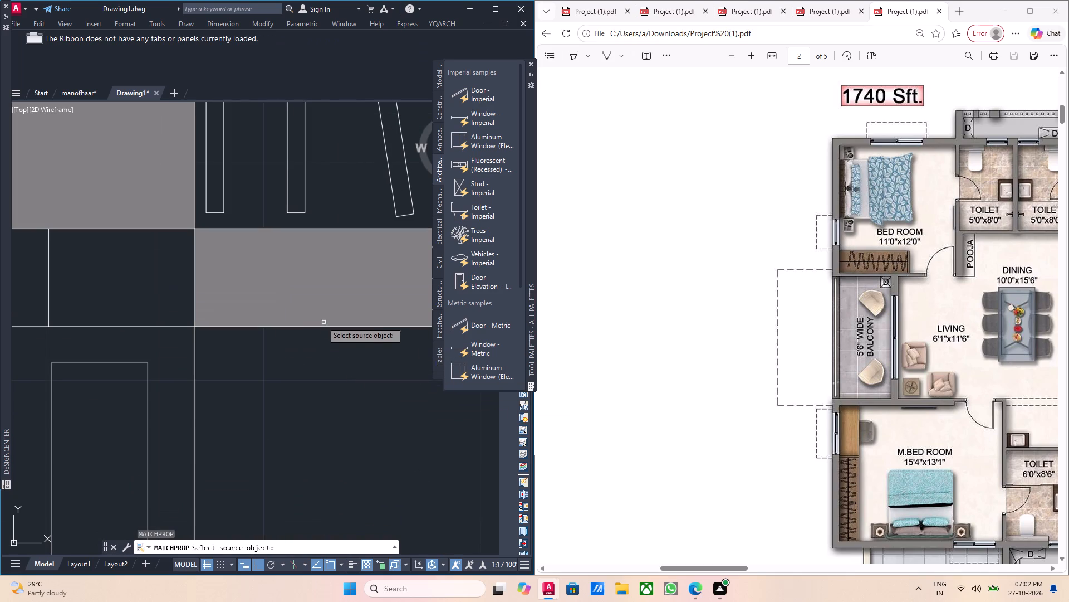
click(312, 314)
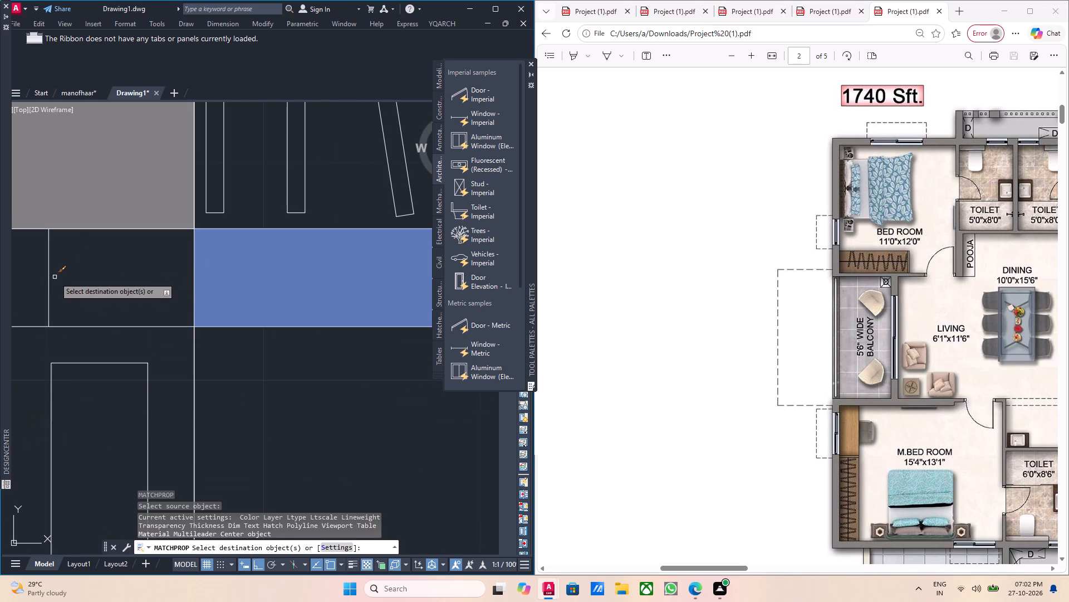
click(46, 285)
click(58, 280)
click(52, 280)
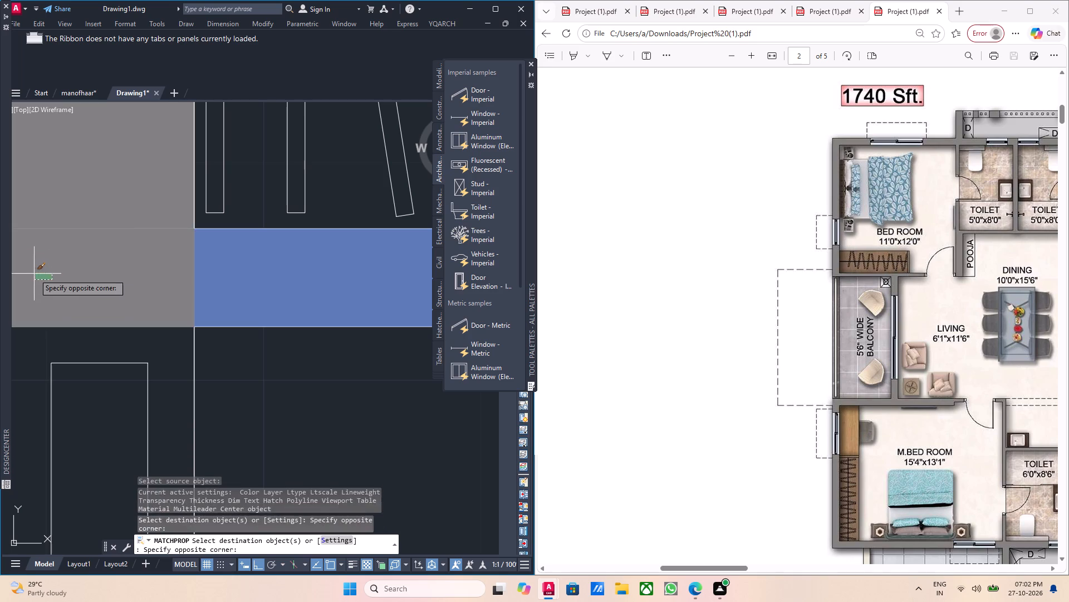
click(34, 274)
scroll(44, 269, down, 3)
key(Escape)
Examine the drawn floor plan from the balcony and bedroom walls out to the whole layout.
scroll(76, 289, down, 2)
middle_drag(128, 316, 95, 300)
middle_drag(94, 331, 88, 314)
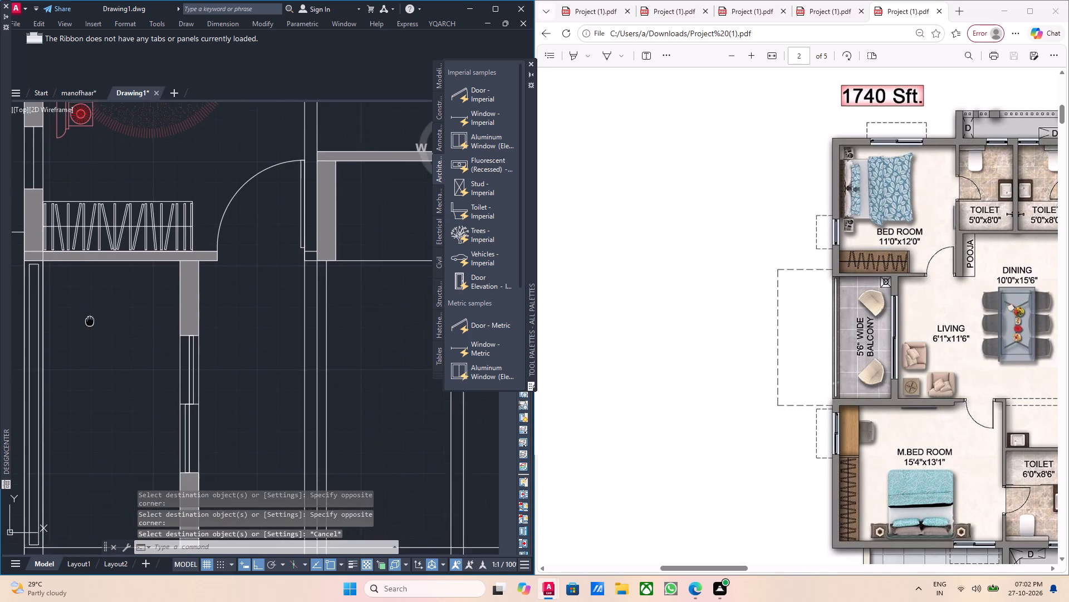
middle_drag(88, 314, 88, 259)
scroll(98, 323, down, 1)
scroll(195, 394, down, 1)
middle_drag(201, 410, 138, 374)
scroll(150, 379, up, 1)
scroll(140, 353, down, 2)
middle_drag(159, 367, 144, 401)
middle_drag(60, 400, 126, 430)
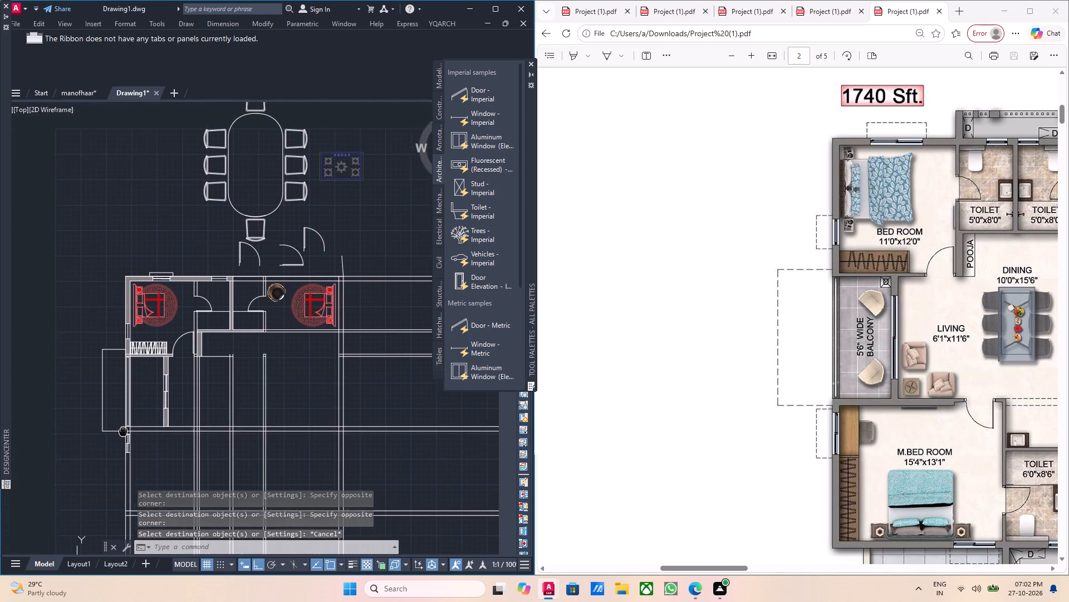
middle_drag(126, 430, 127, 430)
middle_drag(115, 420, 99, 385)
middle_drag(192, 398, 37, 299)
middle_drag(90, 331, 115, 387)
middle_drag(137, 380, 154, 393)
middle_drag(126, 350, 155, 398)
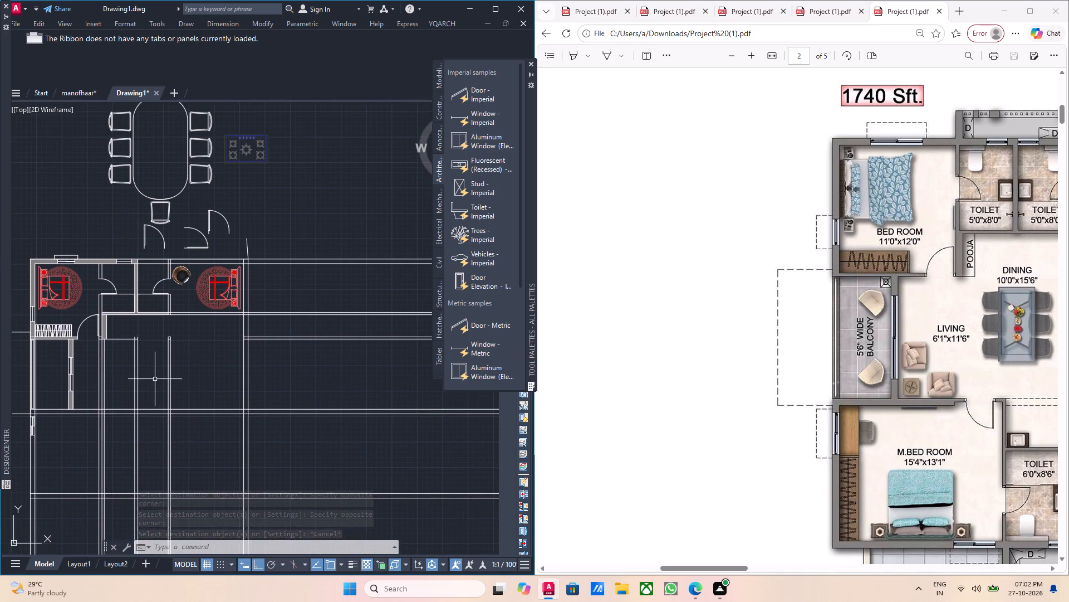
middle_drag(155, 380, 212, 385)
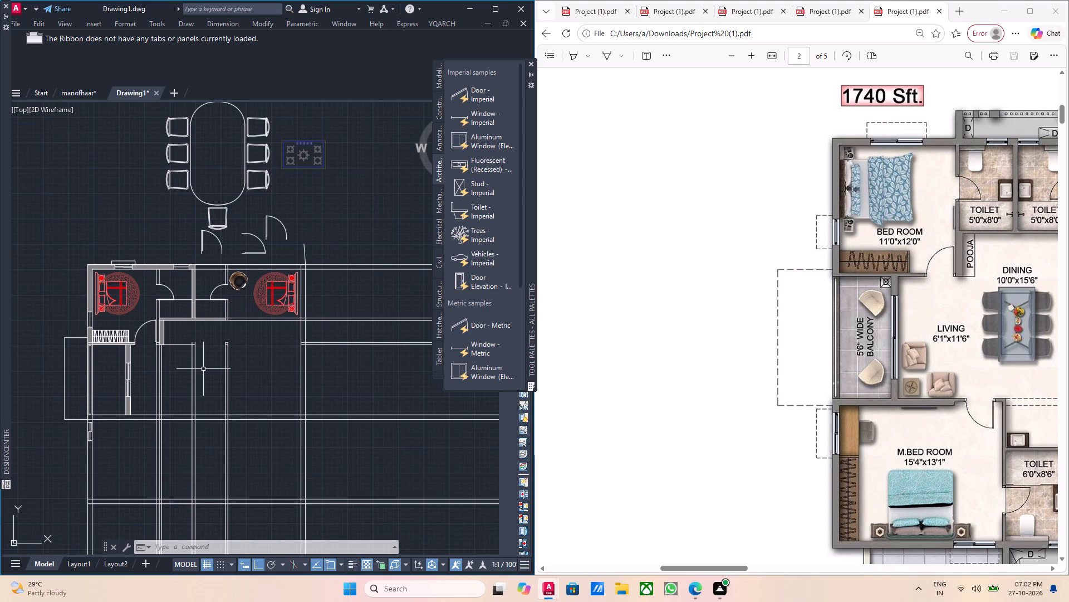
scroll(205, 354, down, 1)
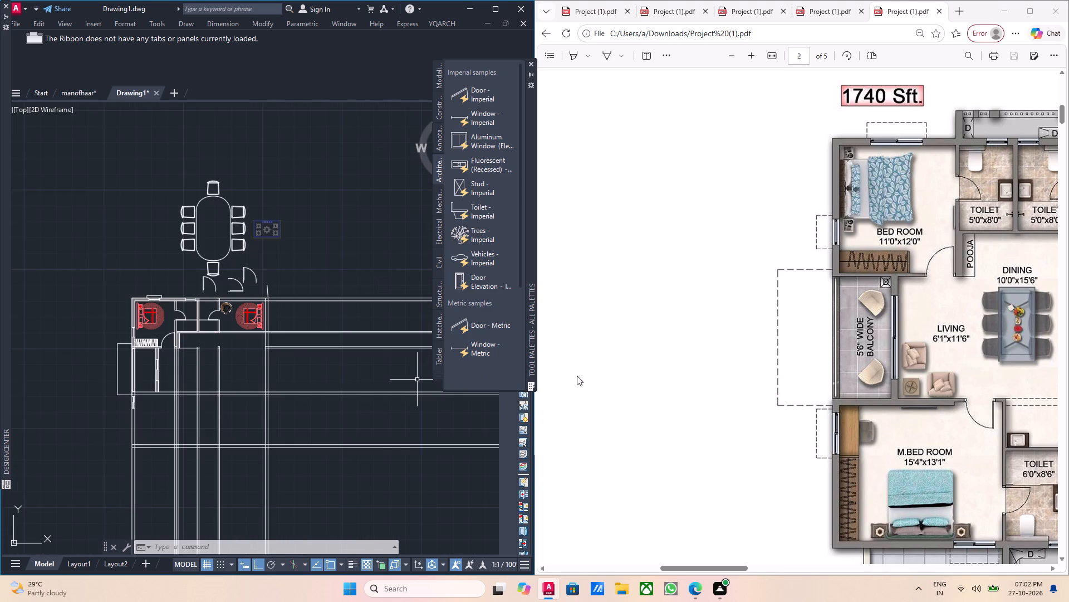
Compare the PDF reference plan's apartment layouts with the drawing around the toilet and second bedroom.
scroll(767, 390, down, 7)
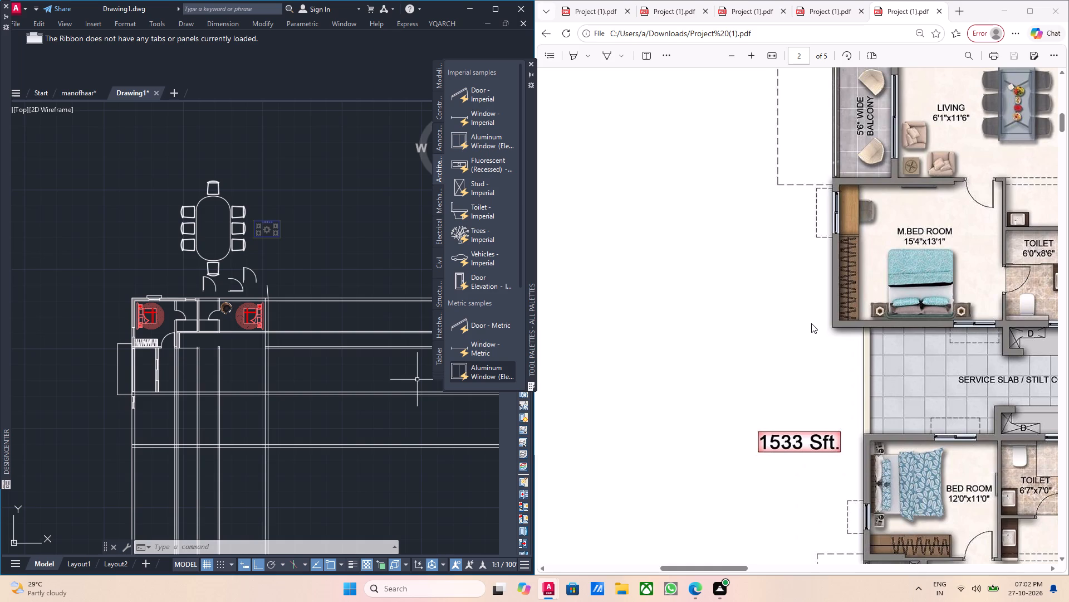
scroll(811, 323, down, 2)
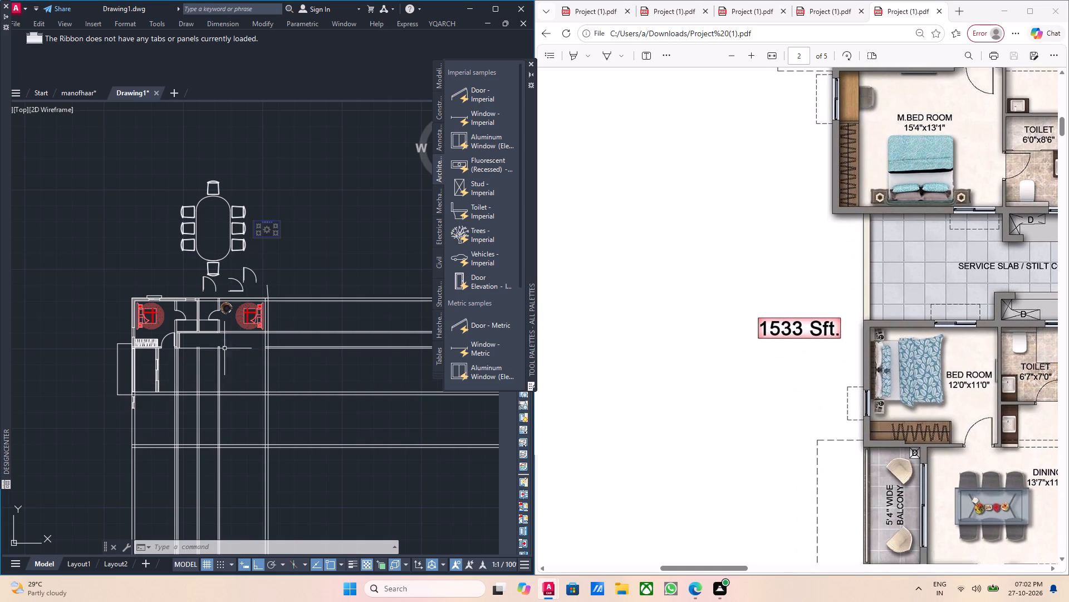
scroll(216, 346, up, 4)
middle_drag(213, 347, 195, 482)
middle_drag(197, 417, 202, 431)
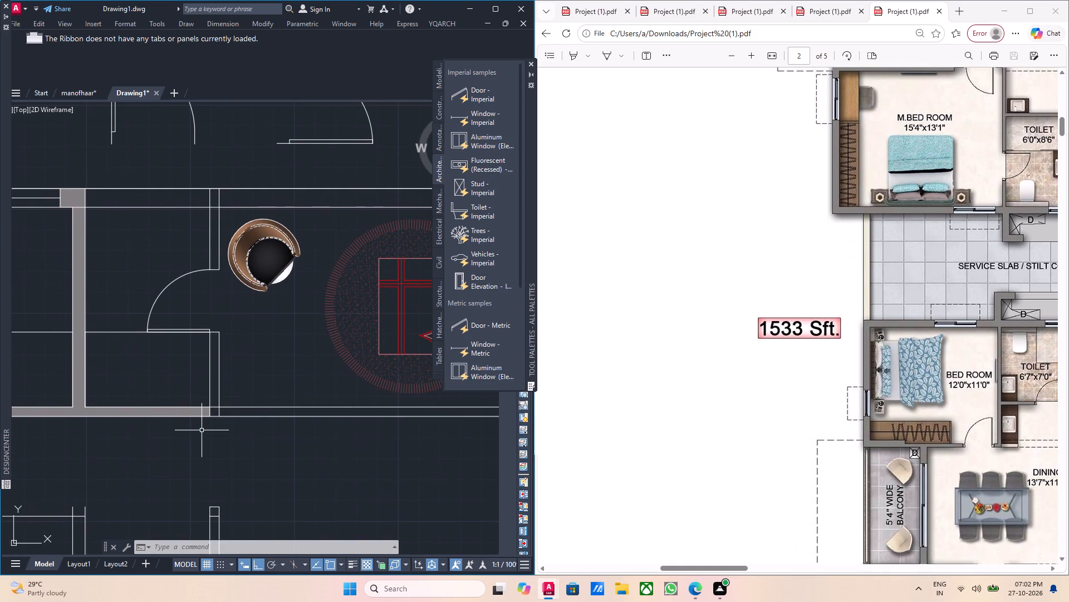
scroll(199, 425, down, 5)
middle_drag(221, 440, 222, 448)
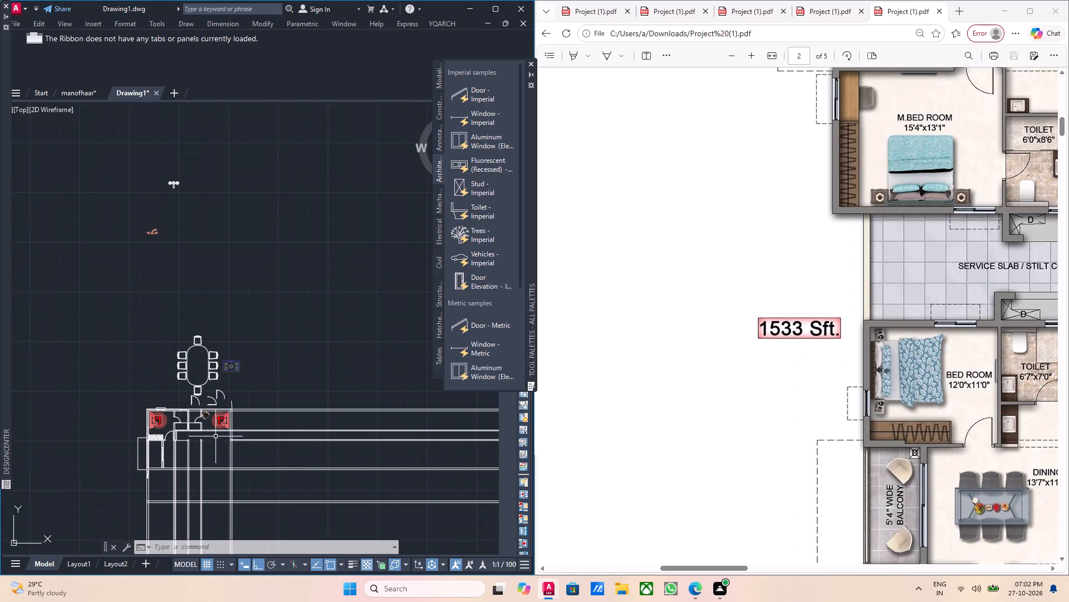
scroll(199, 399, up, 4)
middle_drag(198, 423, 162, 400)
middle_drag(194, 385, 192, 340)
middle_drag(185, 400, 189, 361)
scroll(163, 377, up, 2)
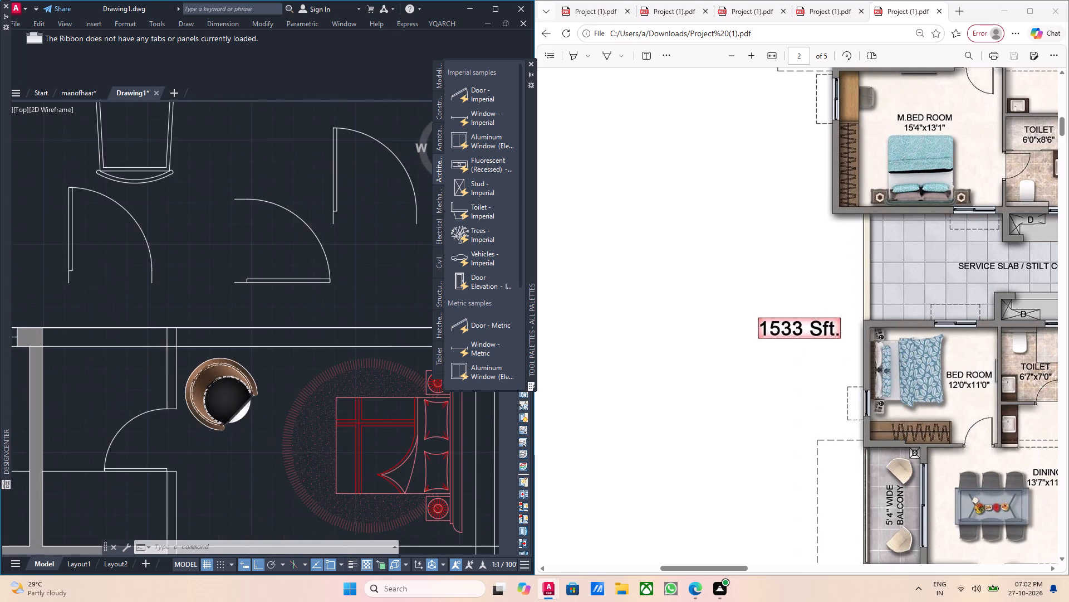
middle_drag(164, 373, 145, 410)
scroll(157, 405, down, 1)
scroll(804, 362, down, 2)
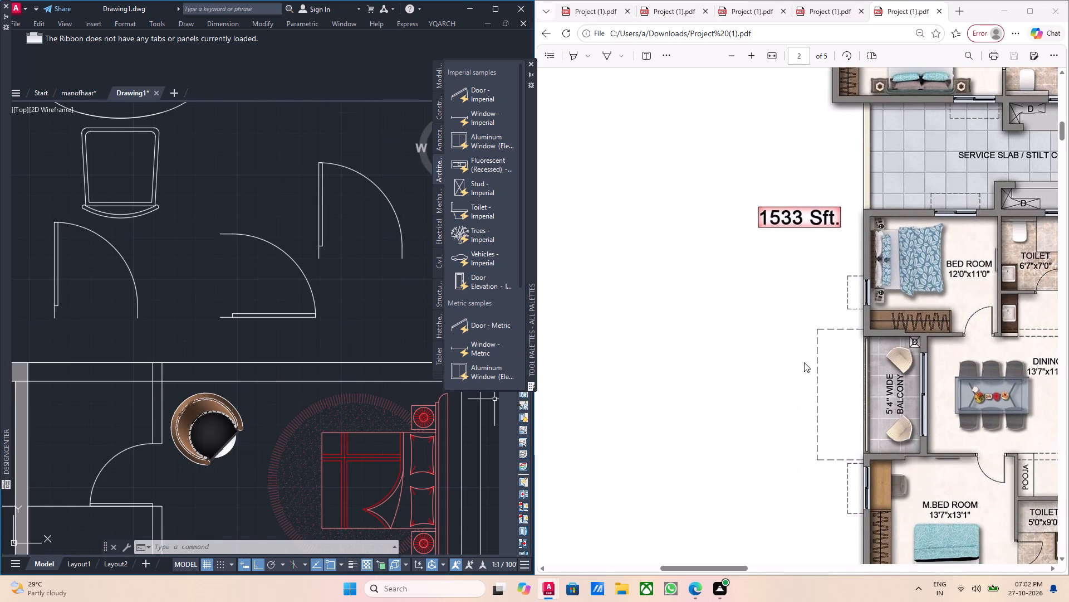
ctrl+scroll(804, 361, down, 3)
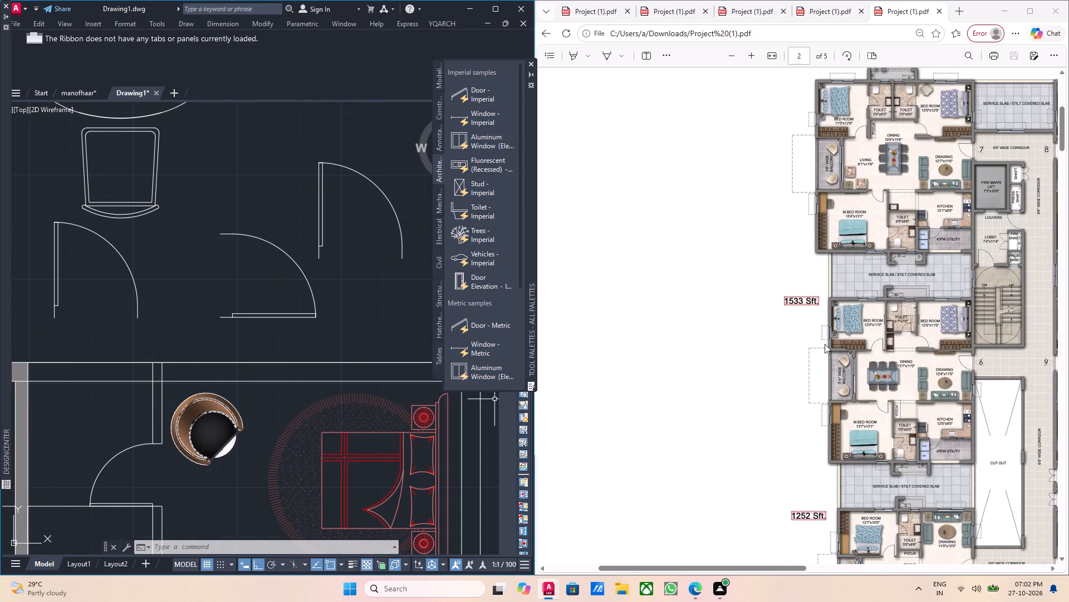
scroll(817, 343, up, 3)
ctrl+scroll(944, 283, up, 2)
scroll(948, 280, up, 2)
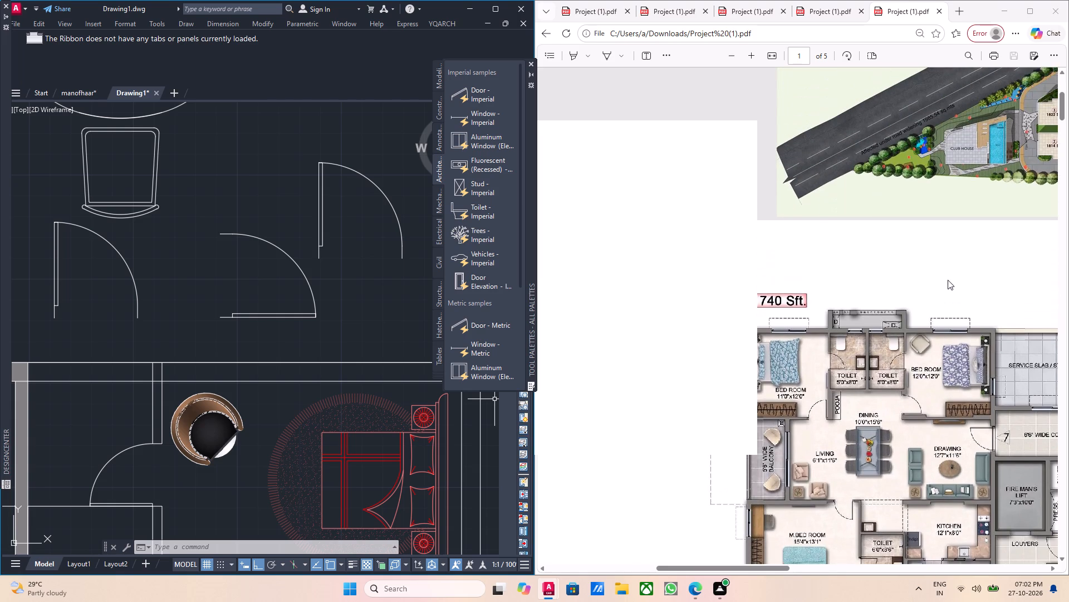
scroll(984, 404, up, 3)
scroll(944, 392, down, 5)
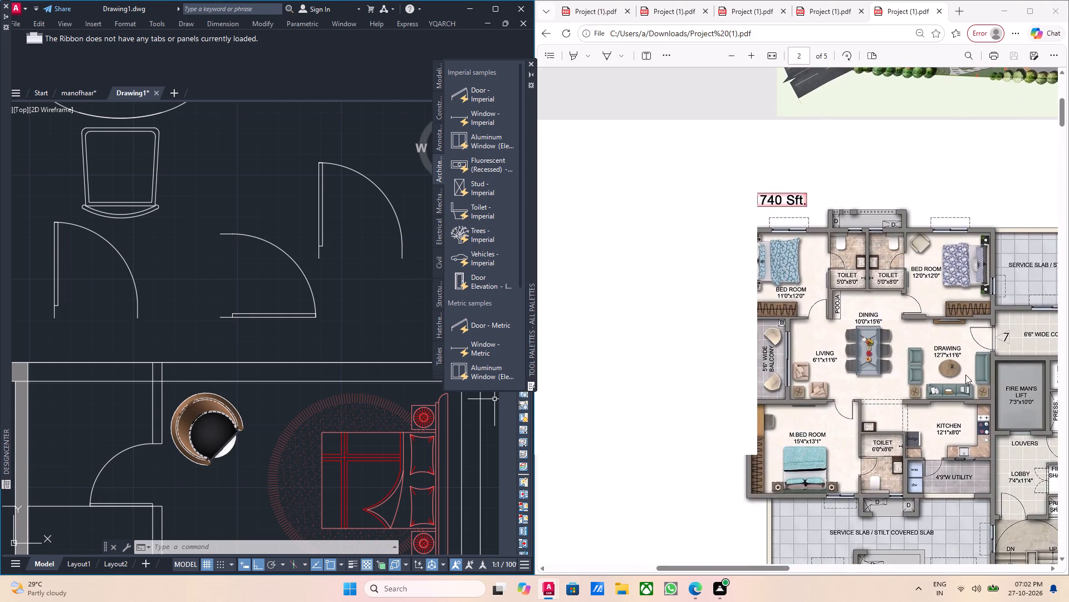
Compare the PDF reference plan's bedroom, dining, kitchen and service slab areas with the drawn second bedroom and toilets.
ctrl+scroll(988, 380, up, 2)
scroll(968, 378, down, 2)
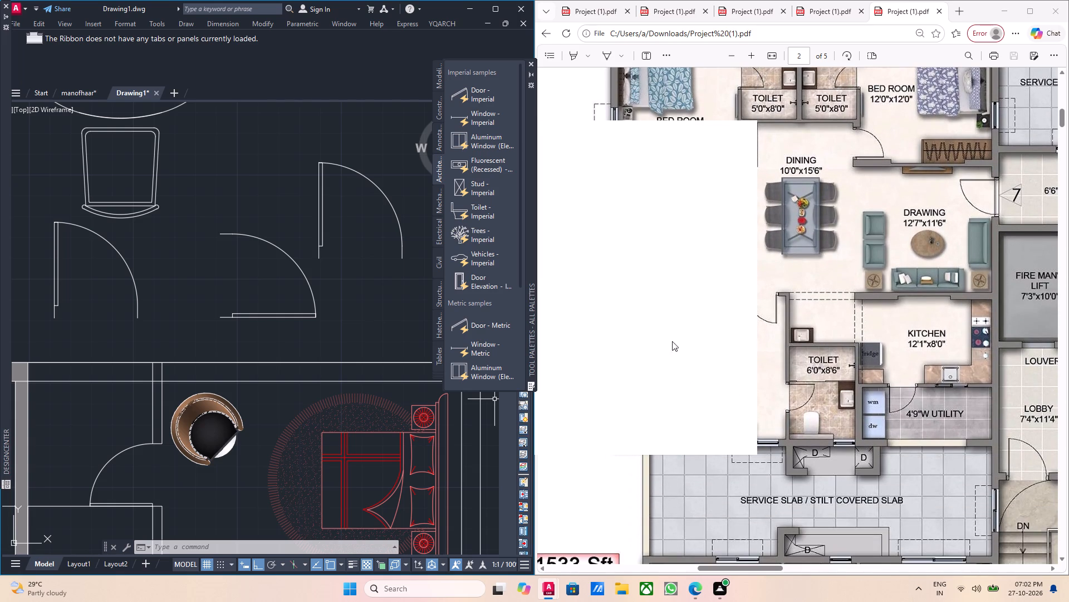
scroll(660, 314, down, 4)
scroll(959, 342, down, 3)
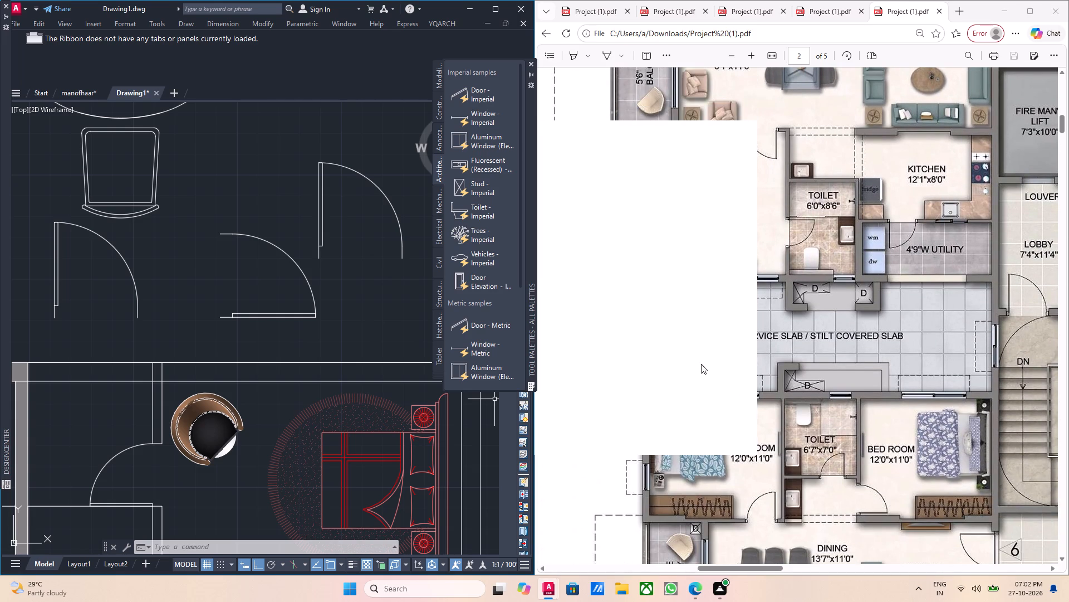
click(355, 319)
click(377, 321)
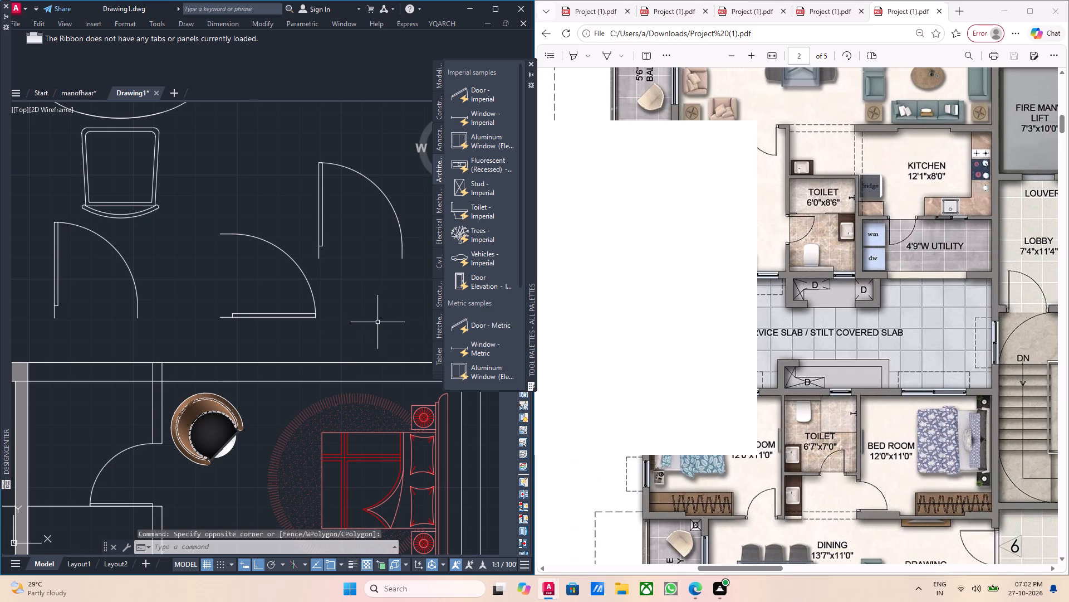
scroll(367, 324, down, 1)
middle_drag(358, 327, 350, 380)
scroll(346, 352, down, 1)
middle_drag(340, 390, 307, 377)
middle_drag(286, 400, 268, 393)
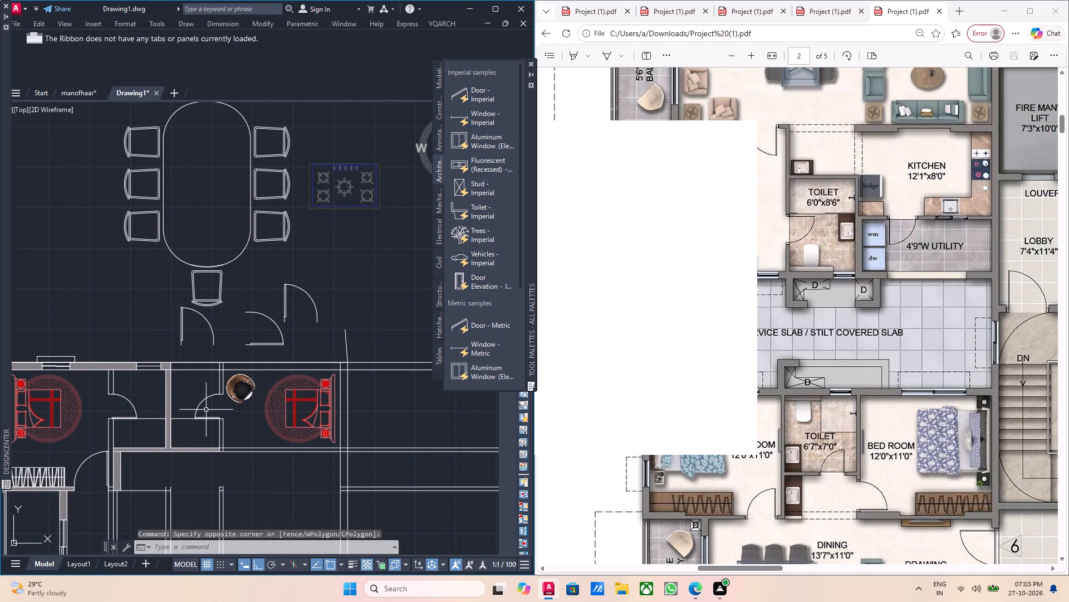
scroll(202, 411, up, 2)
scroll(202, 411, down, 3)
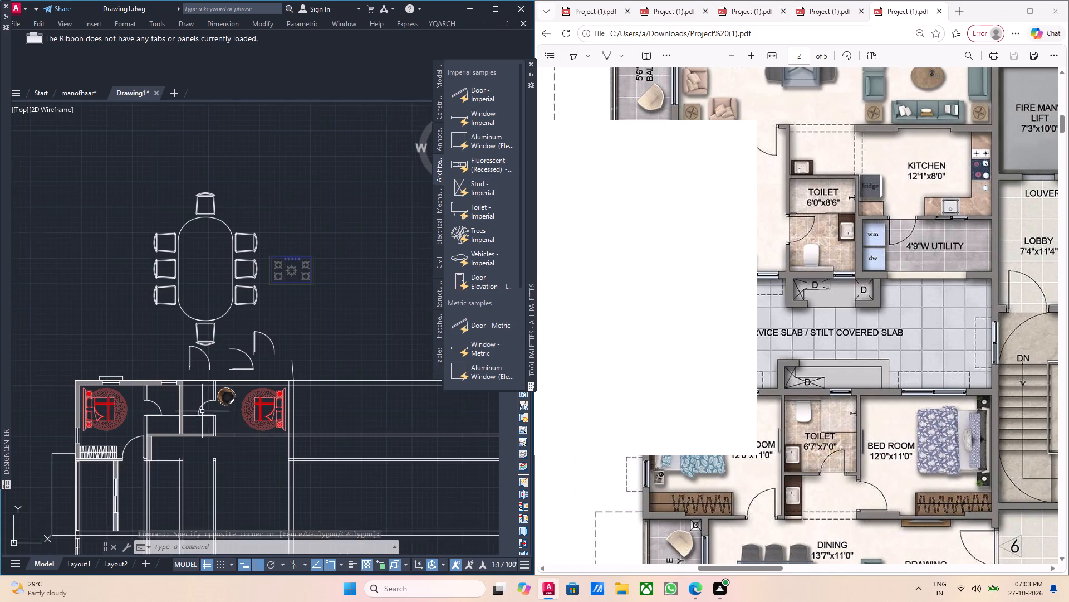
middle_drag(245, 425, 222, 399)
scroll(214, 379, up, 6)
middle_drag(192, 372, 217, 391)
middle_drag(194, 384, 205, 385)
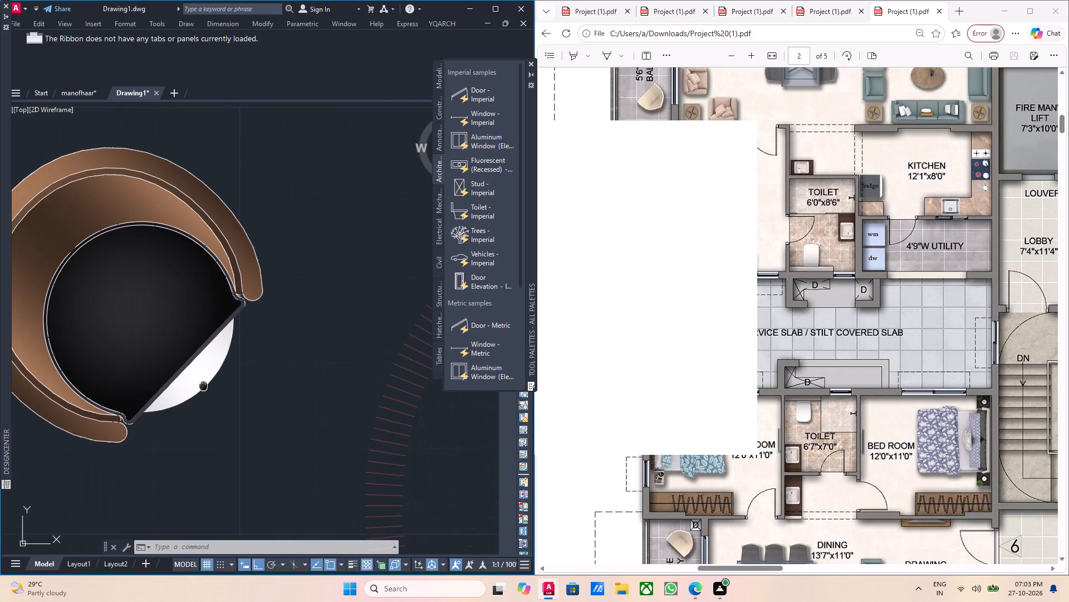
middle_drag(205, 385, 225, 386)
scroll(217, 390, down, 5)
middle_drag(270, 414, 286, 376)
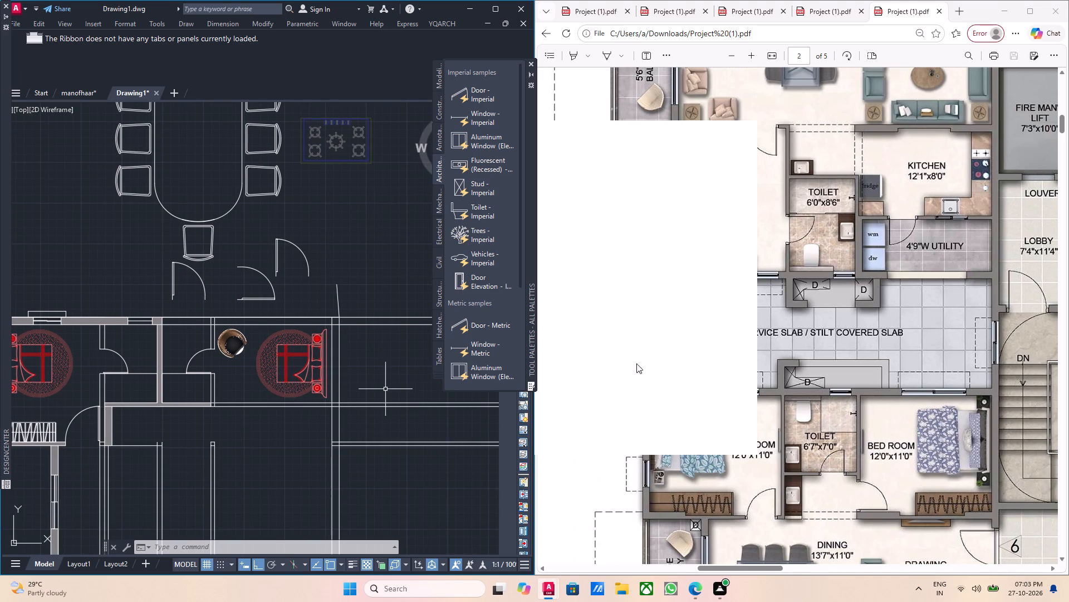
scroll(897, 292, up, 6)
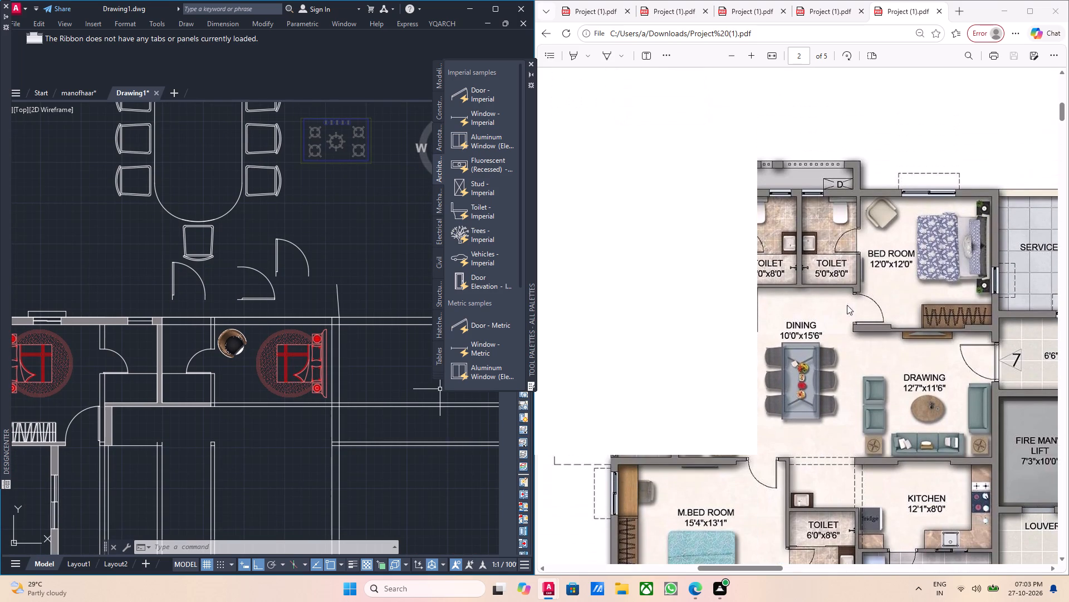
scroll(285, 373, up, 2)
scroll(296, 379, down, 3)
Delete the bed block in the second bedroom.
middle_drag(293, 379, 305, 385)
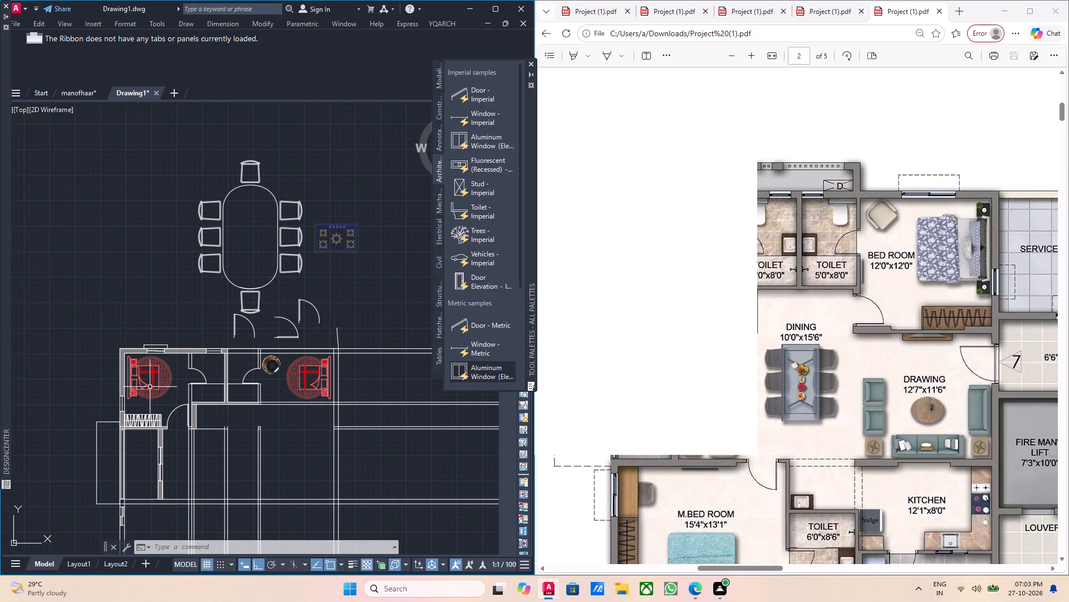
scroll(126, 382, up, 1)
click(391, 382)
middle_drag(406, 387, 344, 391)
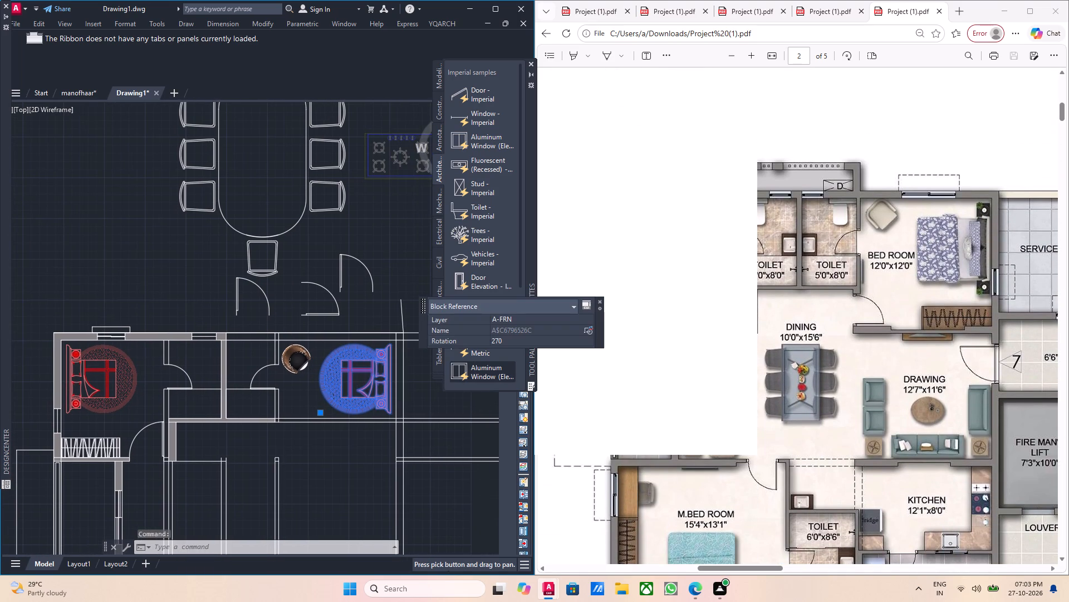
key(Delete)
Mirror the first bedroom's bed into the second bedroom about a vertical line beside the toilets' shared wall, keeping the original.
scroll(337, 391, down, 1)
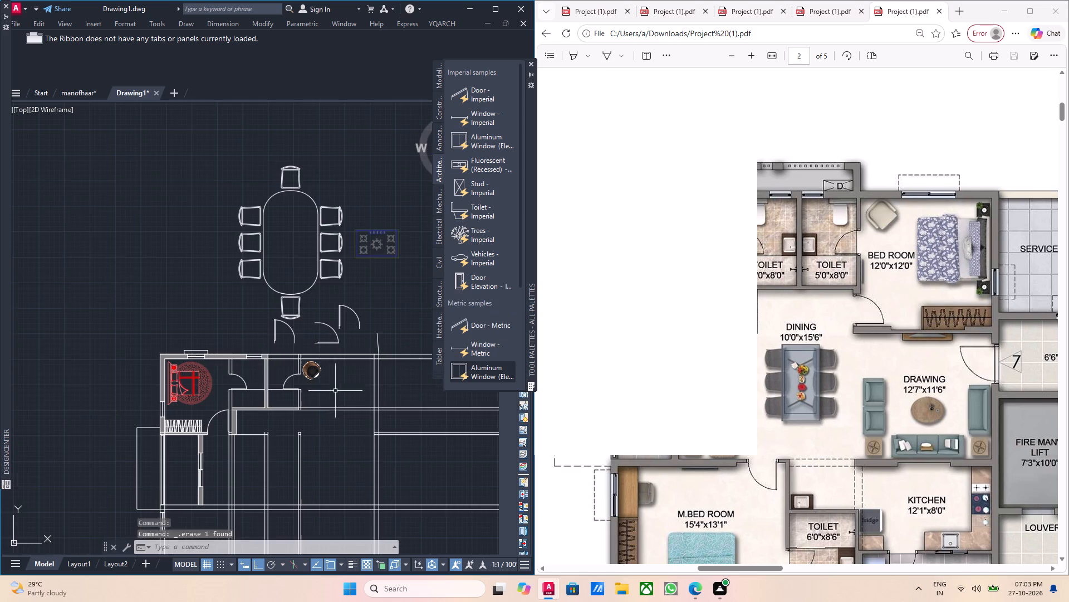
middle_drag(218, 391, 226, 392)
scroll(226, 392, up, 3)
drag(209, 404, 174, 399)
click(137, 388)
middle_drag(176, 397, 117, 415)
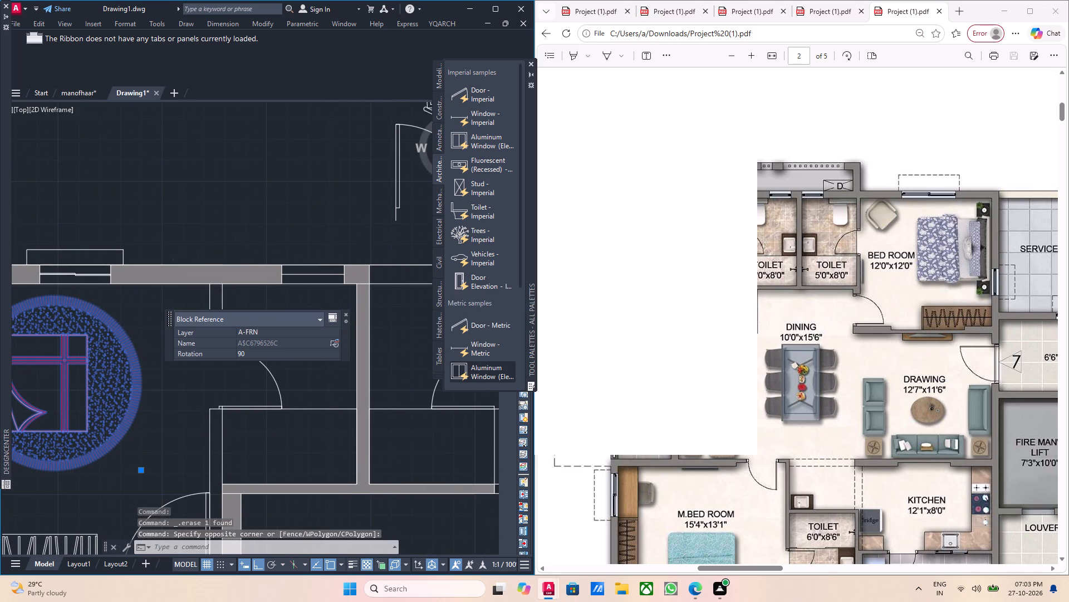
text(mi)
key(Return)
scroll(177, 408, down, 3)
middle_click(223, 400)
scroll(231, 378, up, 3)
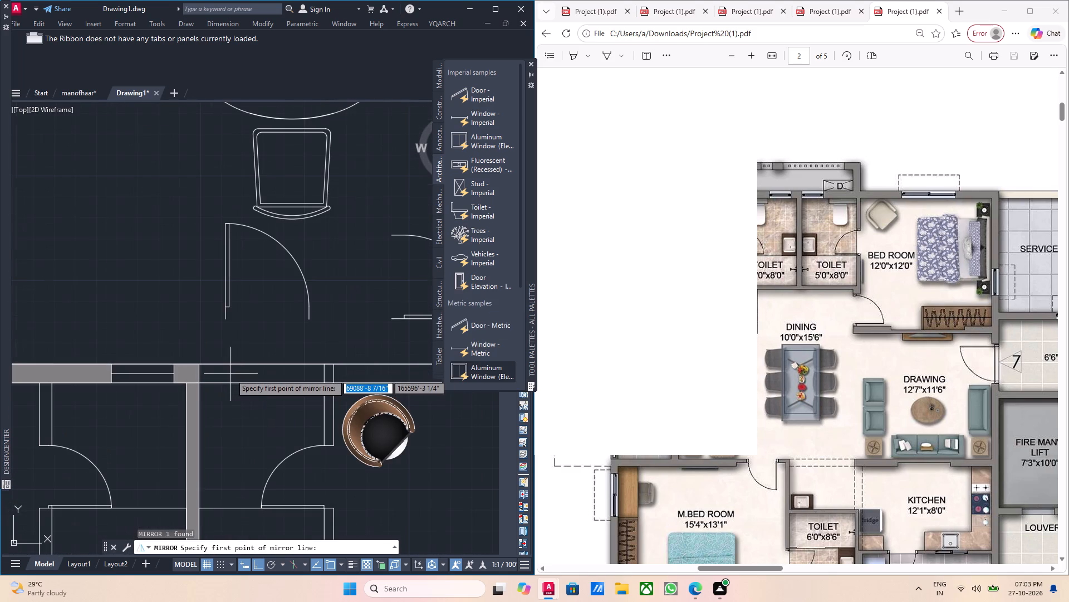
click(229, 358)
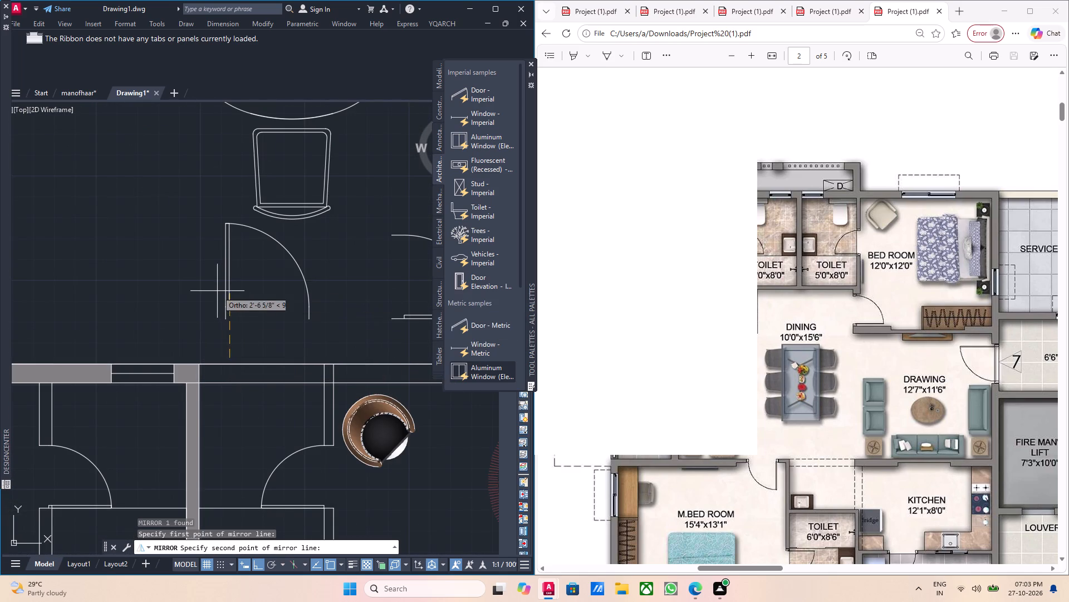
scroll(215, 291, down, 3)
click(202, 276)
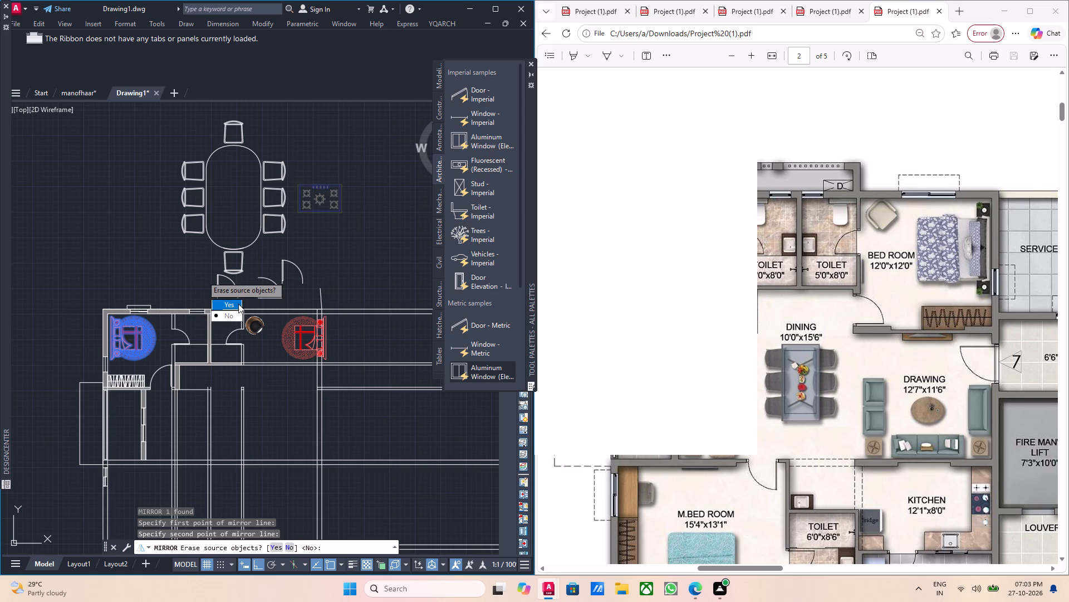
drag(232, 317, 202, 276)
Move the mirrored bed horizontally toward the toilets so its headboard clears the second bedroom's end wall lines.
scroll(303, 328, up, 3)
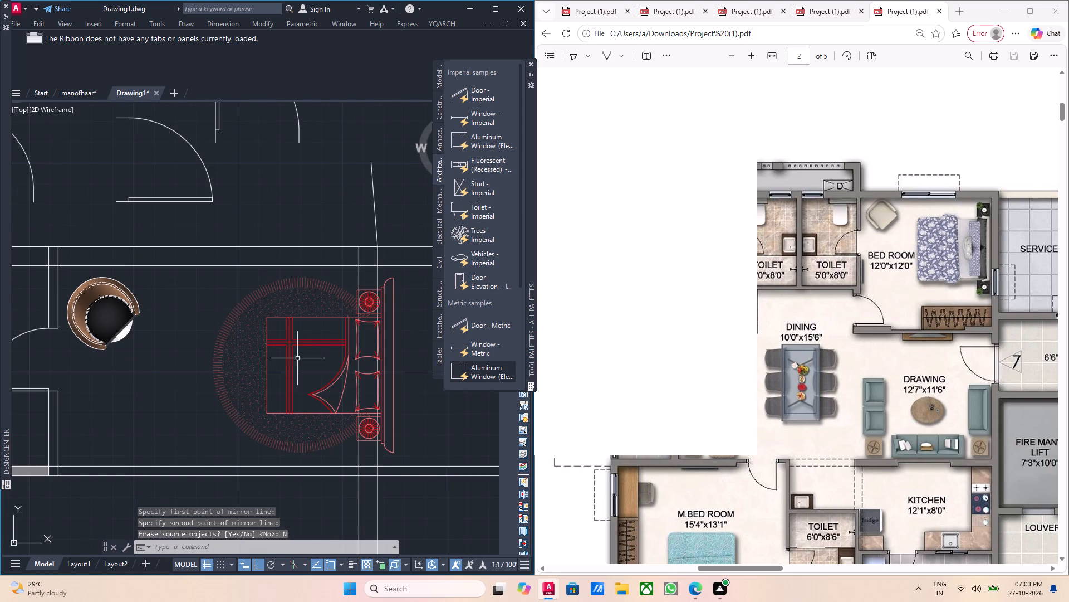
drag(296, 360, 291, 359)
click(242, 345)
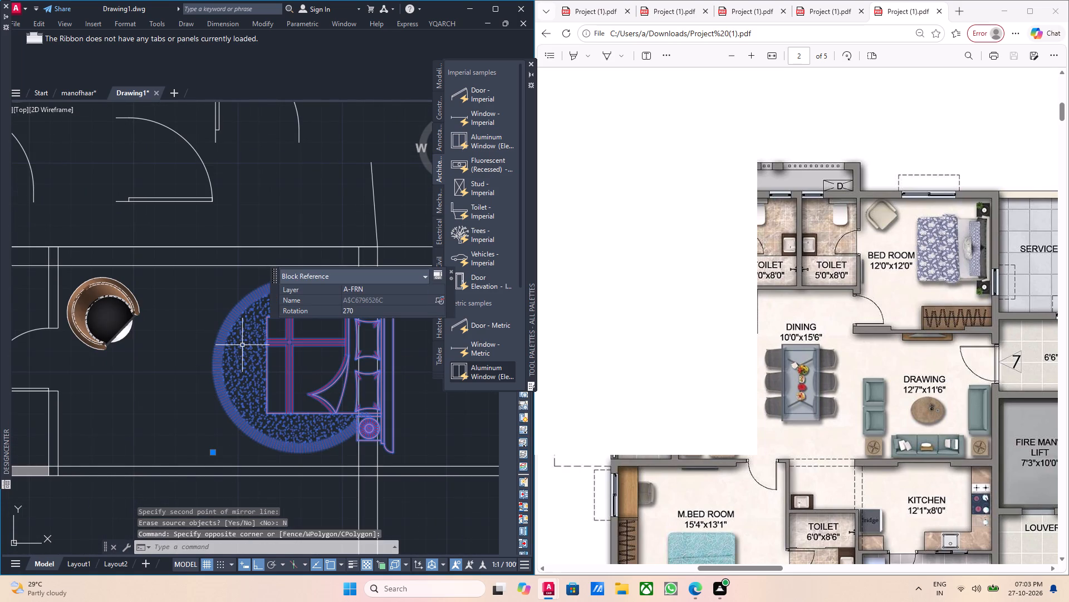
key(m)
key(Return)
click(320, 365)
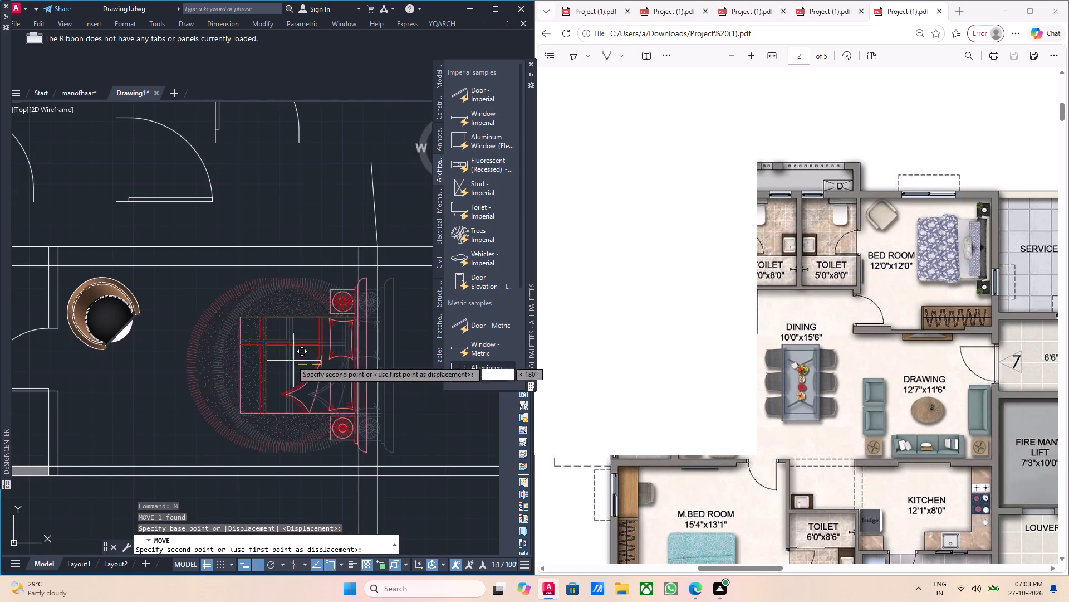
click(274, 357)
Examine the placement of both beds within the overall floor plan.
scroll(287, 352, down, 2)
middle_drag(292, 358, 266, 389)
scroll(275, 401, up, 2)
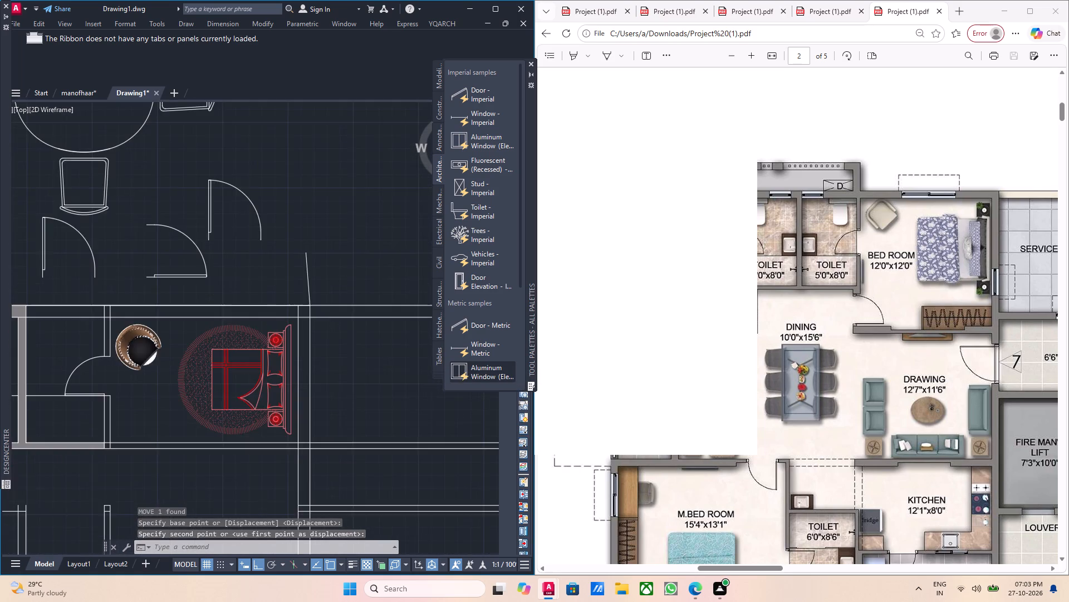
scroll(275, 401, down, 4)
middle_click(272, 402)
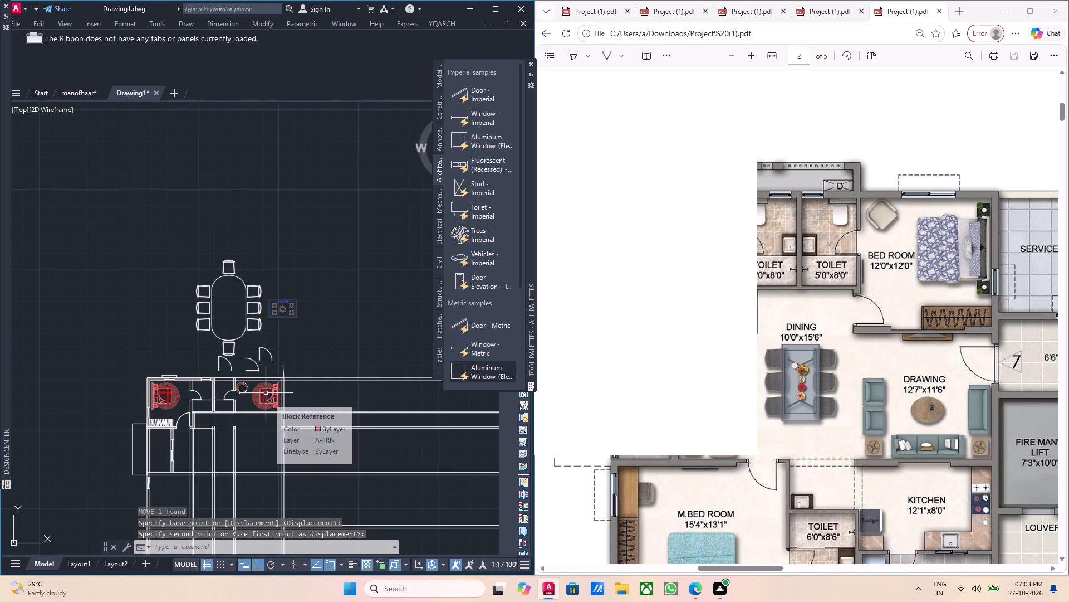
scroll(161, 429, up, 3)
scroll(242, 424, down, 2)
middle_drag(317, 417, 236, 439)
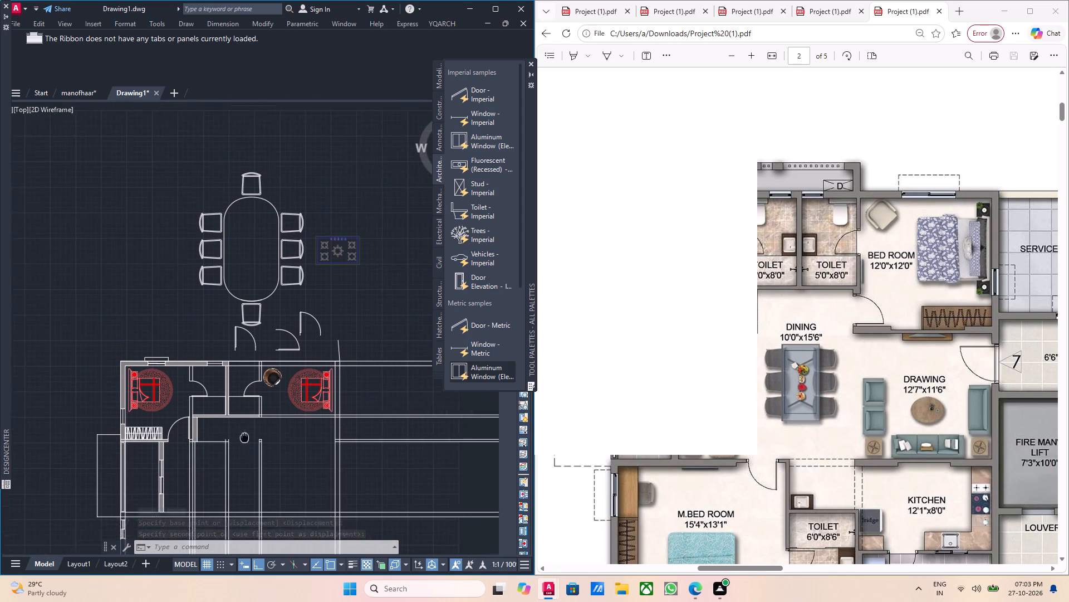
middle_drag(236, 439, 236, 439)
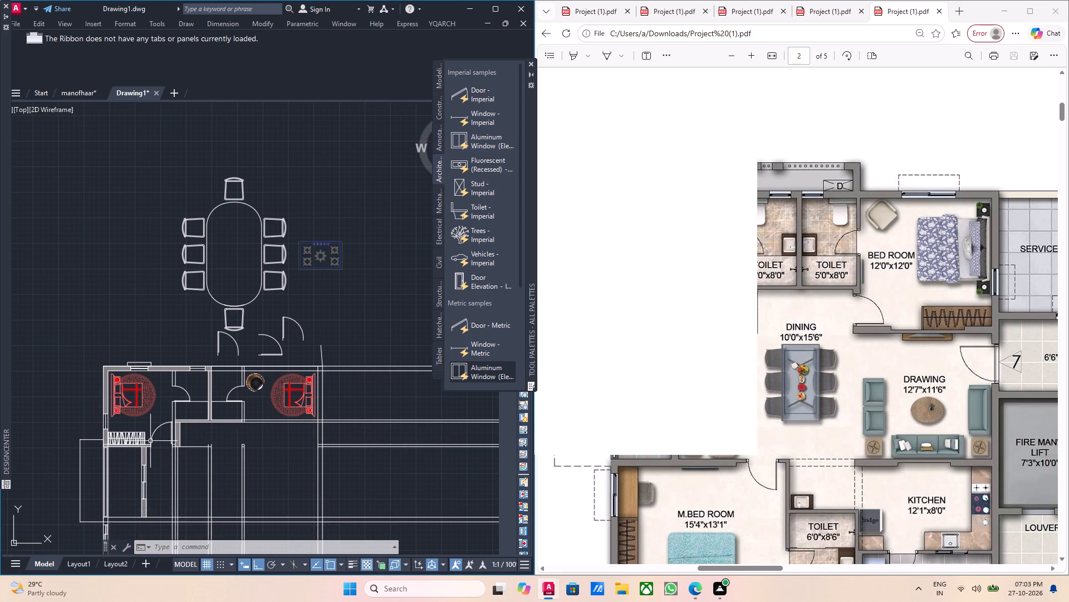
Draw a horizontal line from the end of the wardrobe wall strip across the plan, past the second bedroom's end wall.
scroll(148, 440, up, 4)
middle_drag(166, 467, 154, 465)
scroll(168, 459, down, 2)
middle_drag(179, 460, 152, 464)
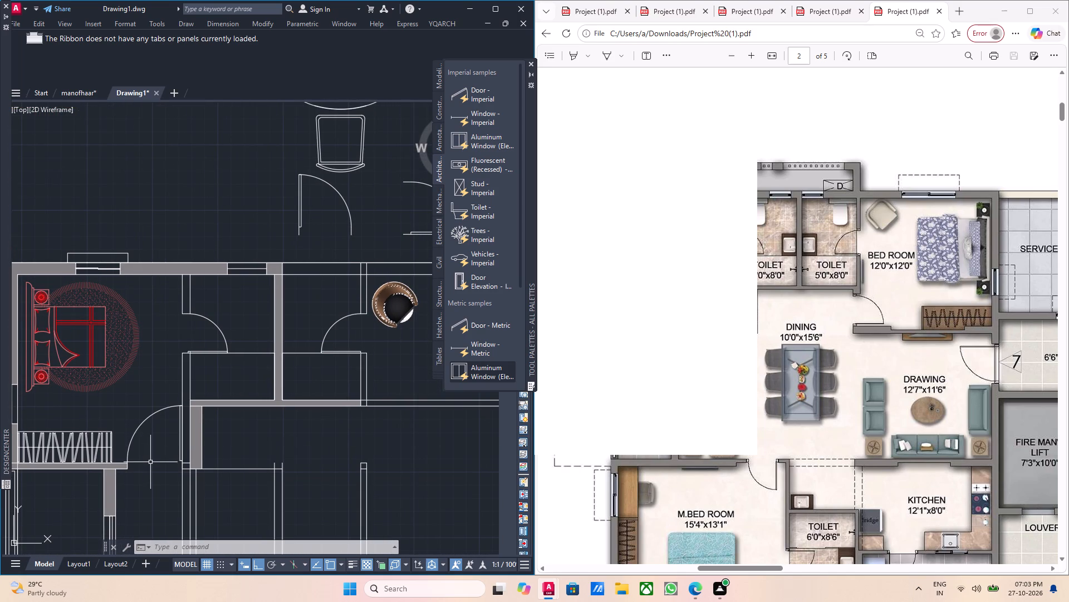
key(l)
key(Return)
scroll(150, 462, up, 1)
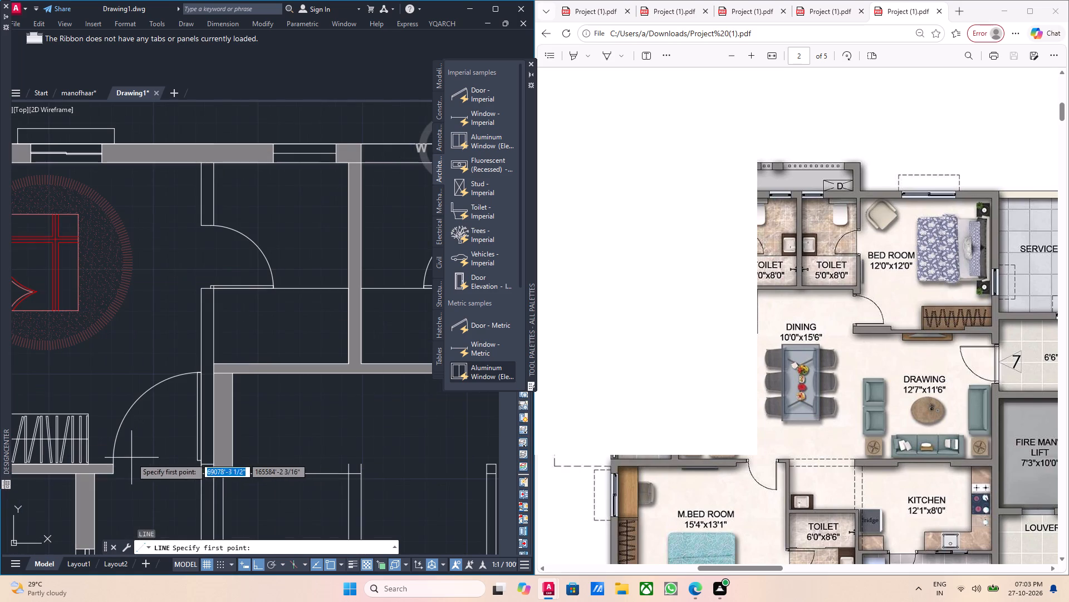
click(114, 466)
scroll(224, 468, down, 3)
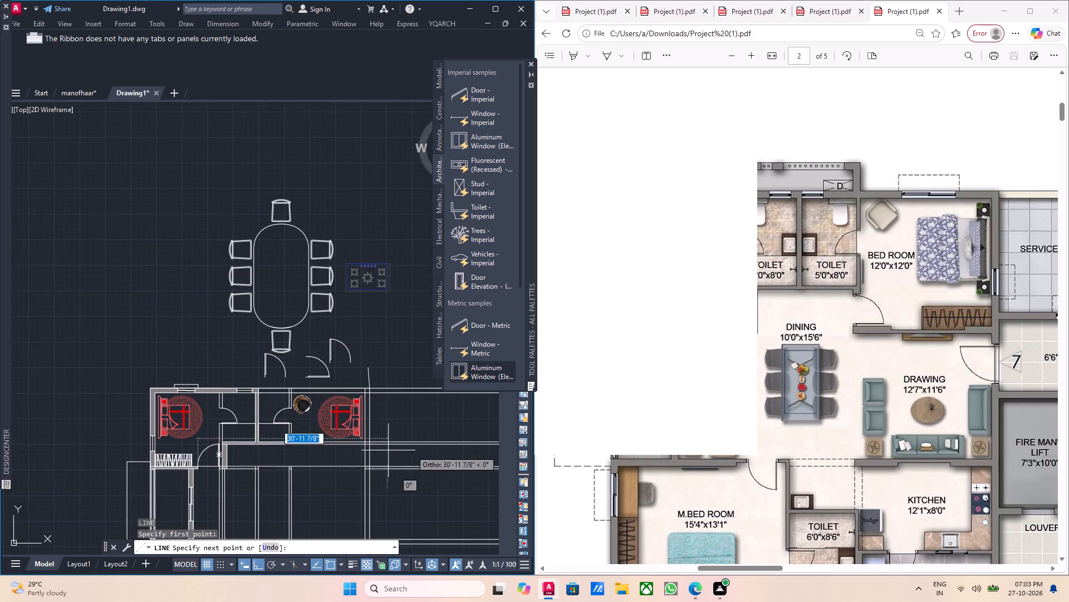
middle_drag(457, 452, 336, 458)
click(335, 464)
scroll(168, 490, up, 2)
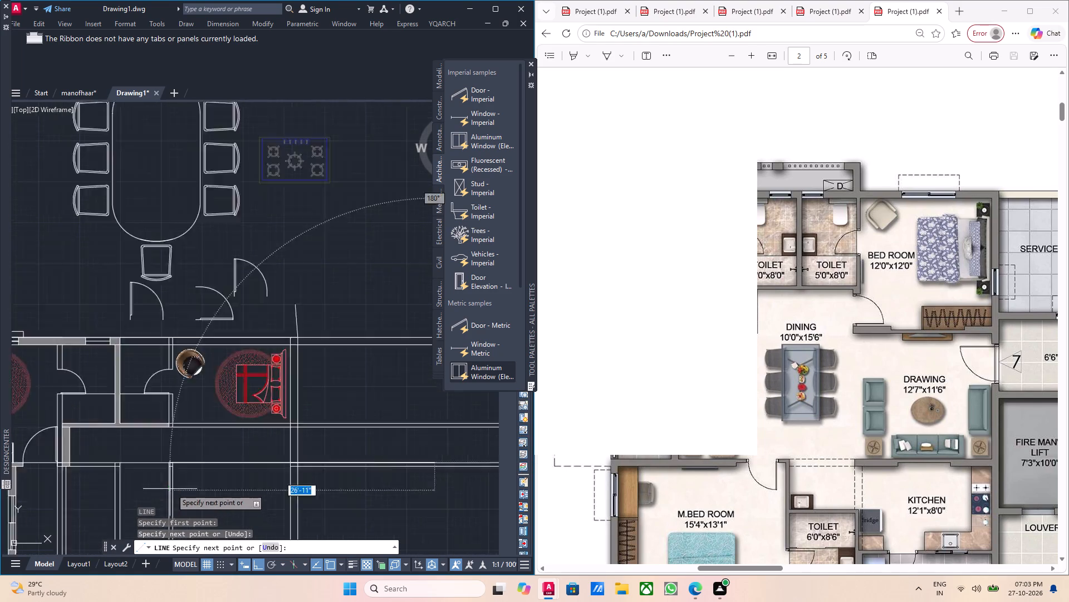
scroll(171, 488, up, 1)
key(grave)
middle_drag(408, 458, 262, 480)
scroll(262, 480, down, 1)
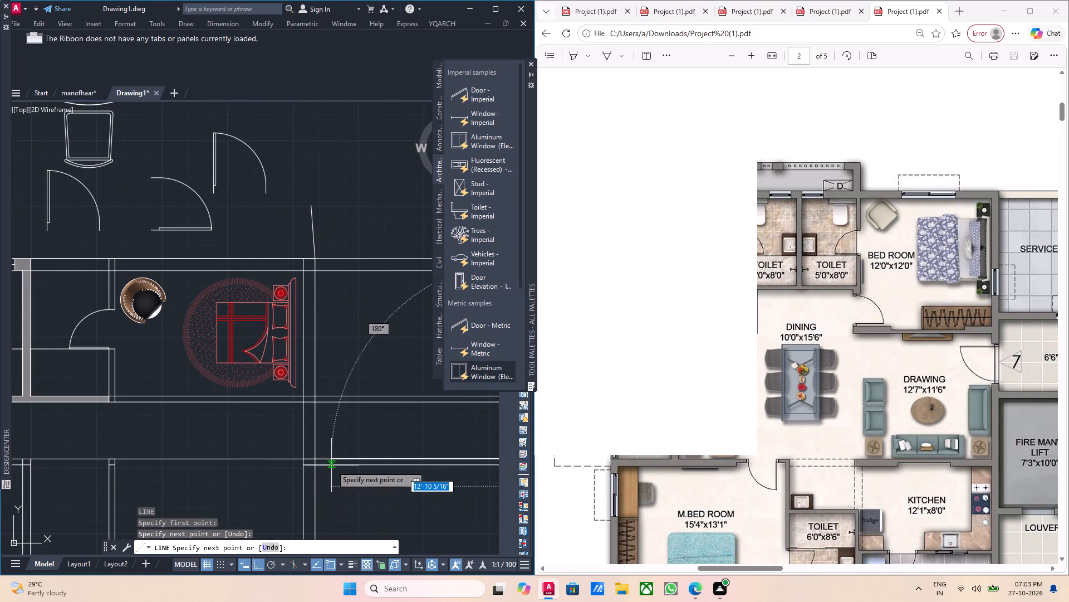
key(Escape)
Draw a horizontal line about 17'-10 1/2" from the end wall's inner face to the shared toilet wall's extended face line.
key(l)
key(Return)
scroll(327, 466, up, 1)
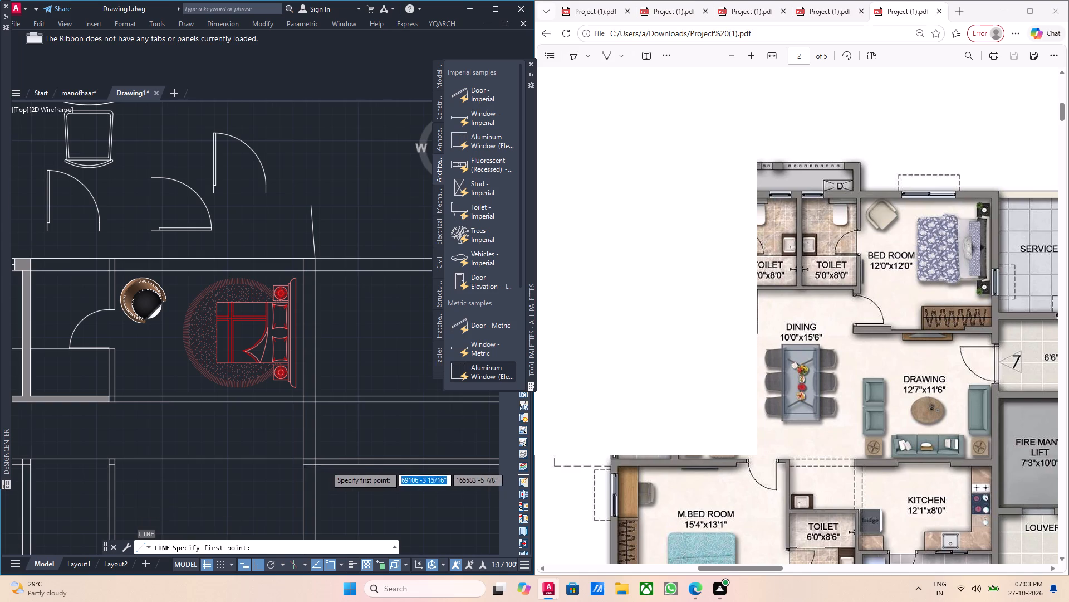
scroll(326, 466, up, 1)
click(267, 462)
scroll(155, 471, down, 3)
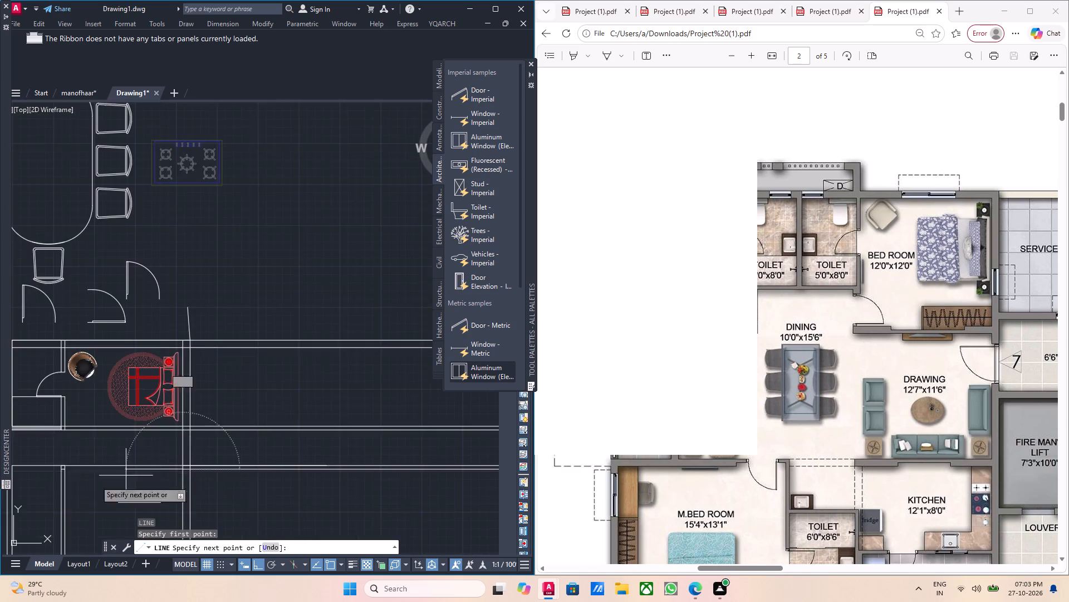
middle_drag(79, 486, 257, 484)
scroll(178, 470, up, 3)
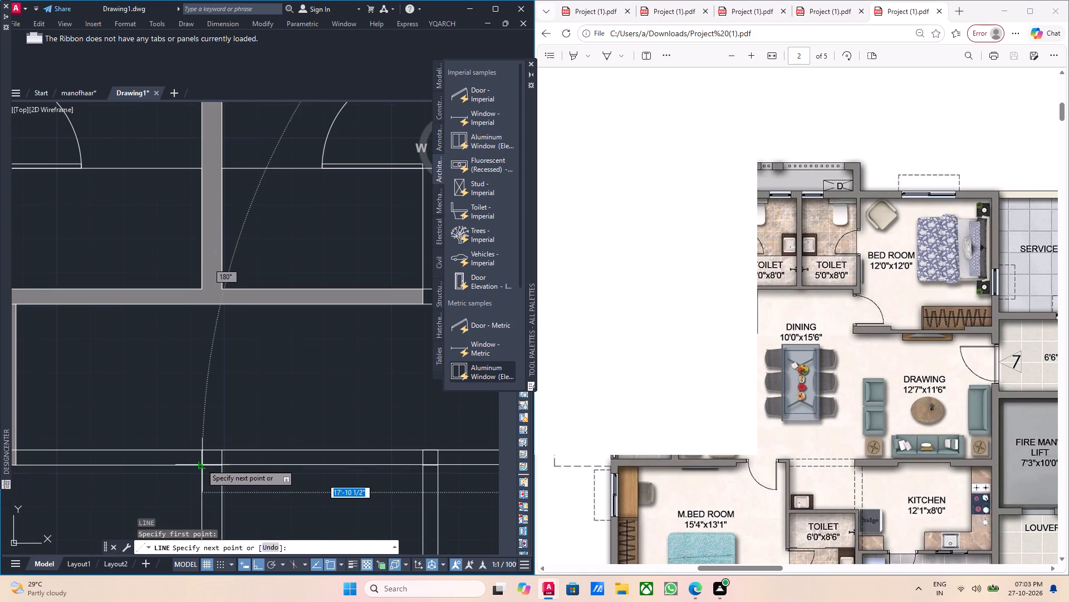
click(201, 464)
key(Escape)
Trim away the two horizontal wall lines where they run across the second bedroom below the bed and through its end wall.
scroll(201, 464, down, 5)
scroll(281, 438, up, 1)
middle_drag(281, 438, 259, 448)
scroll(254, 451, up, 3)
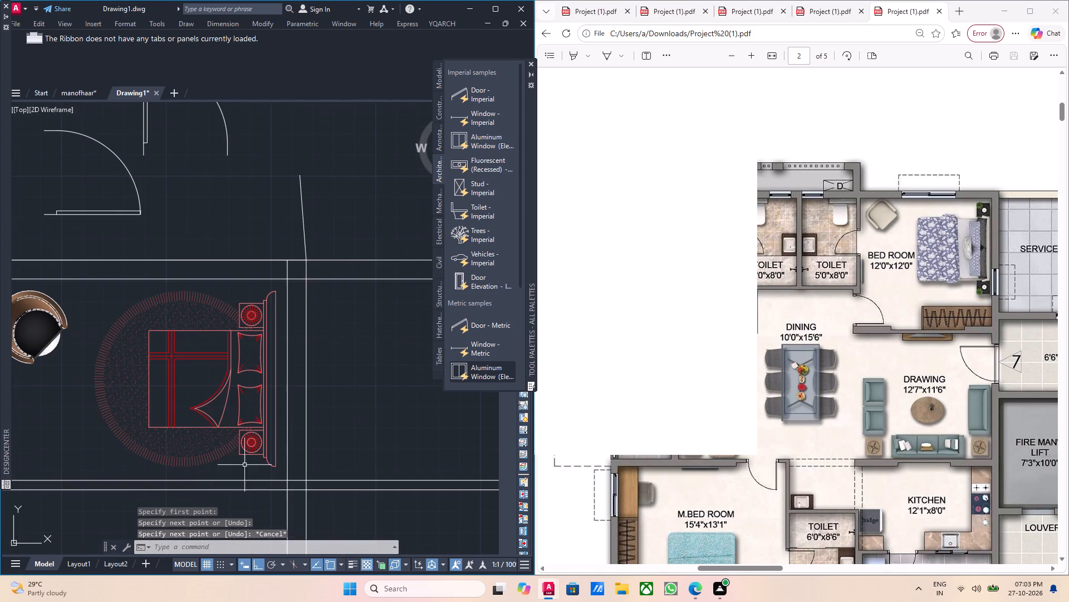
middle_drag(228, 493, 258, 491)
text(tr)
key(Return)
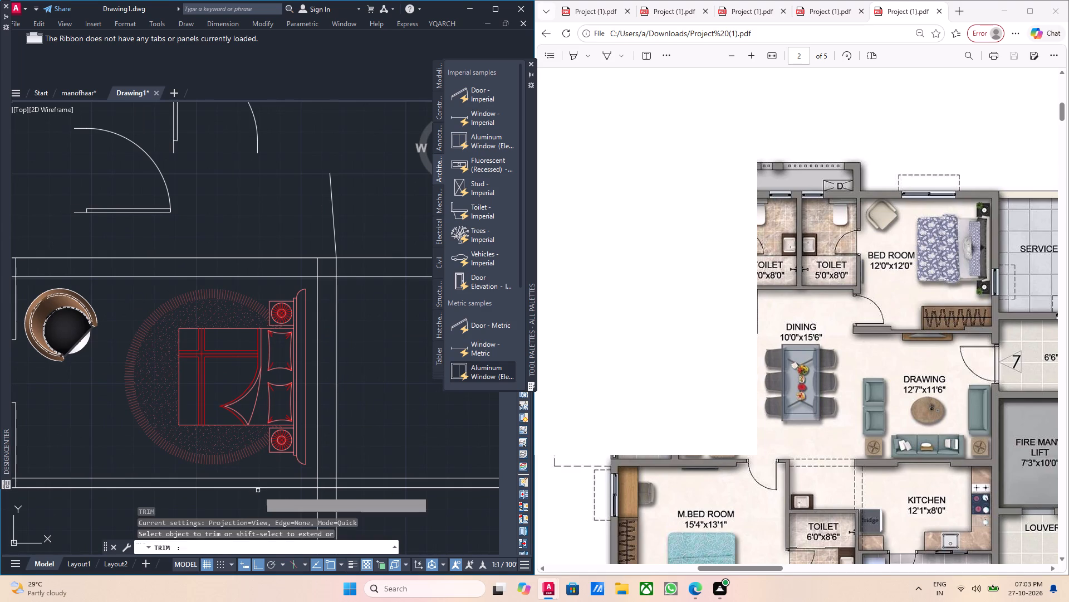
scroll(256, 491, up, 2)
drag(247, 493, 246, 487)
click(237, 454)
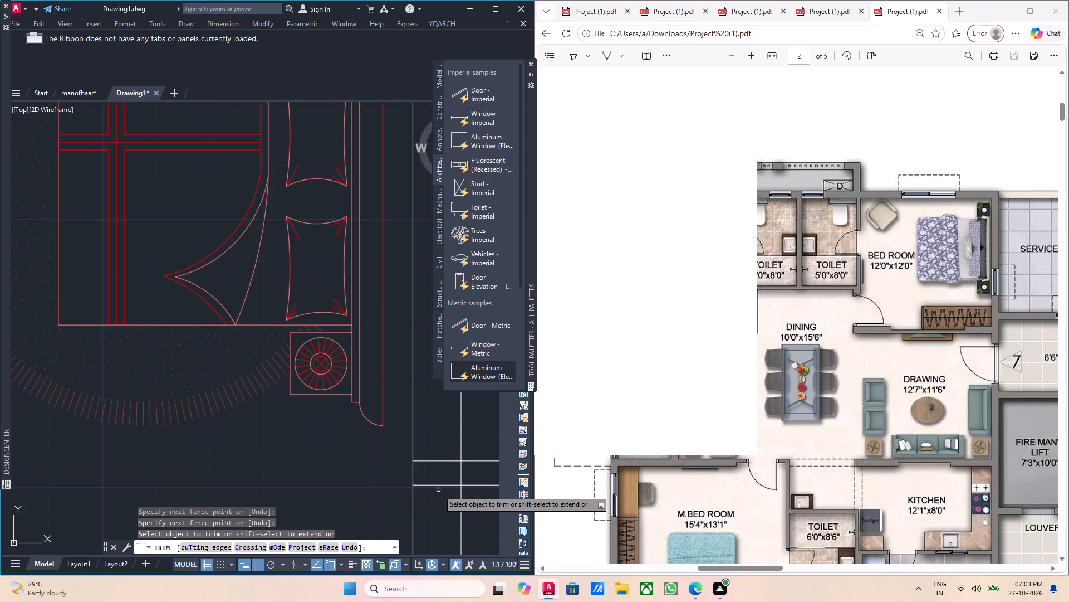
drag(438, 490, 432, 477)
click(425, 458)
click(429, 468)
scroll(429, 468, down, 3)
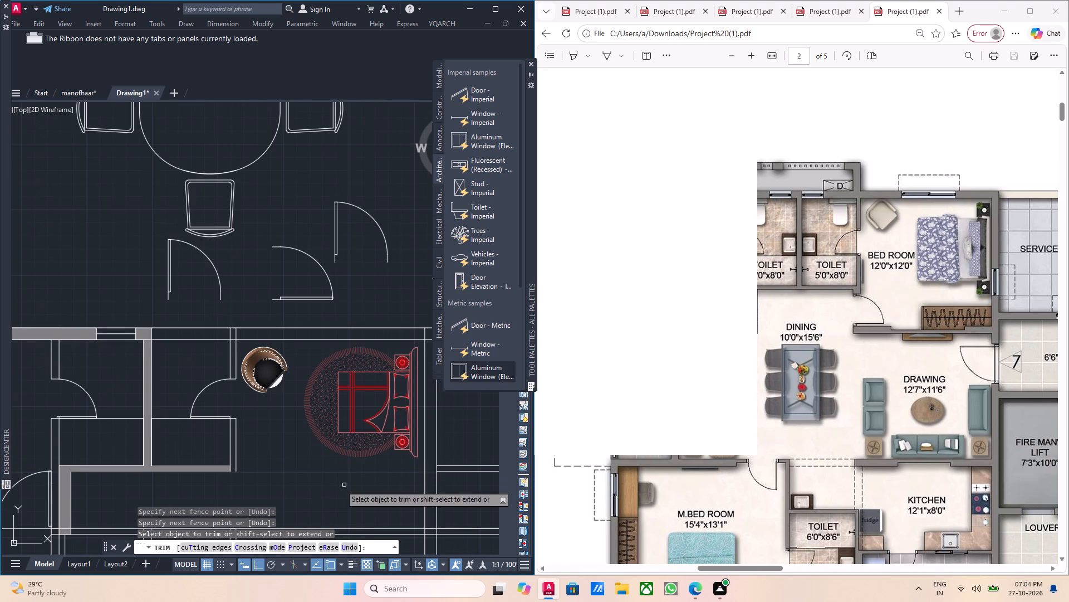
middle_drag(337, 484, 313, 419)
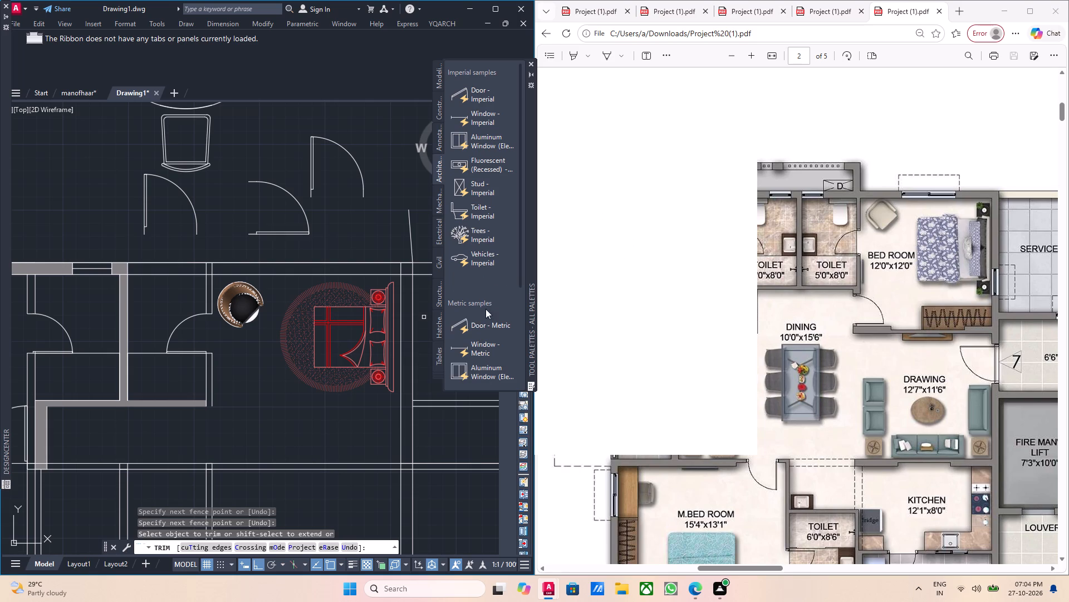
key(Escape)
Draw a wall stub outline from the outer corner of the second toilet's door-side wall: 6" down, 9" across, then up towards the hatched wall.
middle_drag(185, 407, 256, 404)
scroll(257, 395, up, 2)
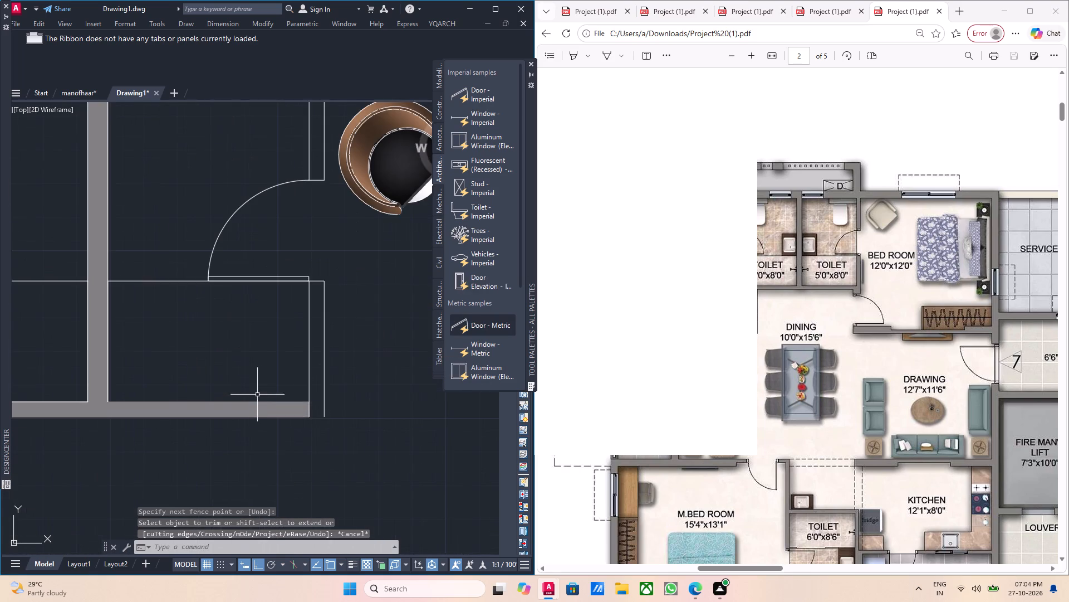
middle_click(306, 414)
scroll(357, 423, up, 1)
middle_drag(357, 423, 349, 418)
key(l)
key(Return)
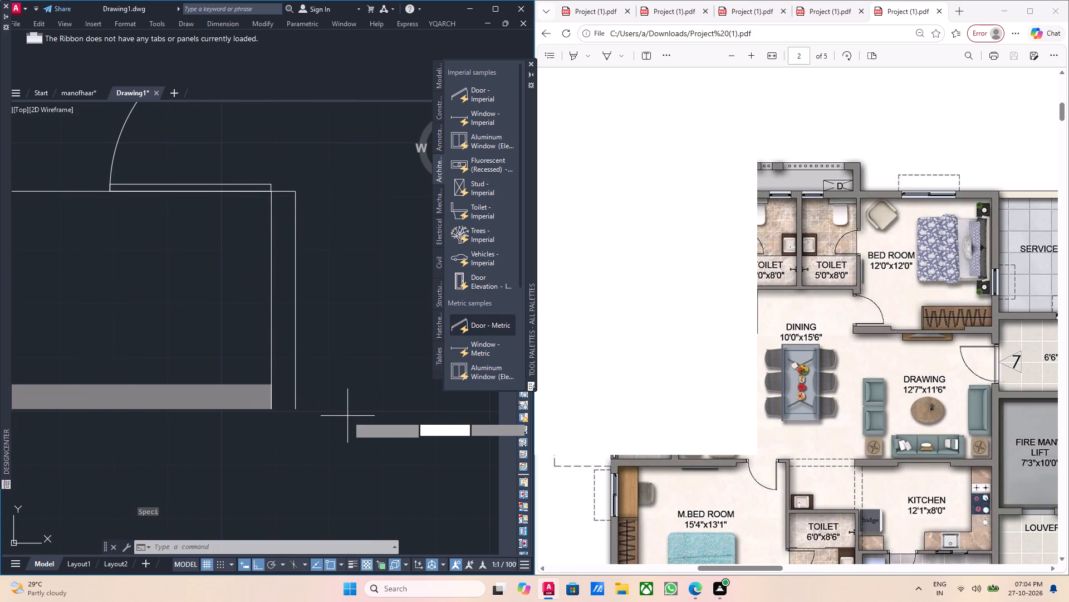
click(296, 409)
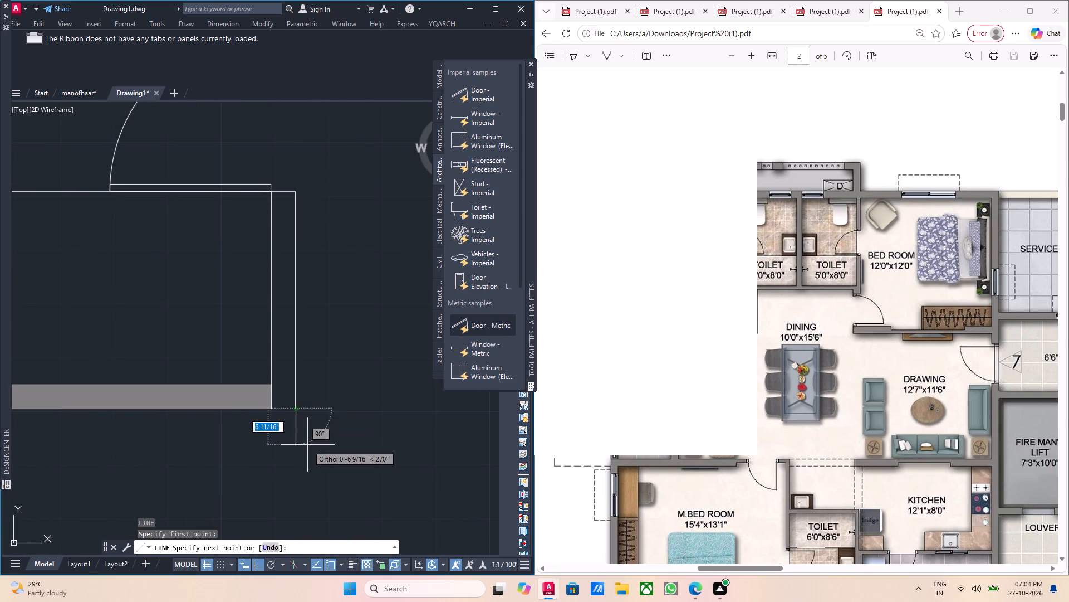
key(6)
key(Return)
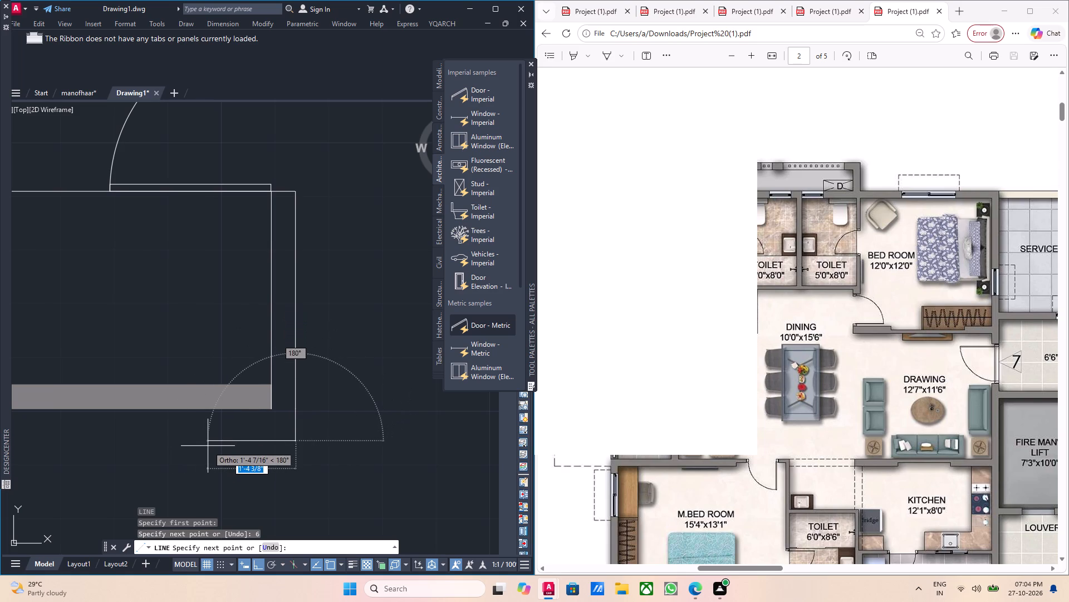
key(9)
key(Return)
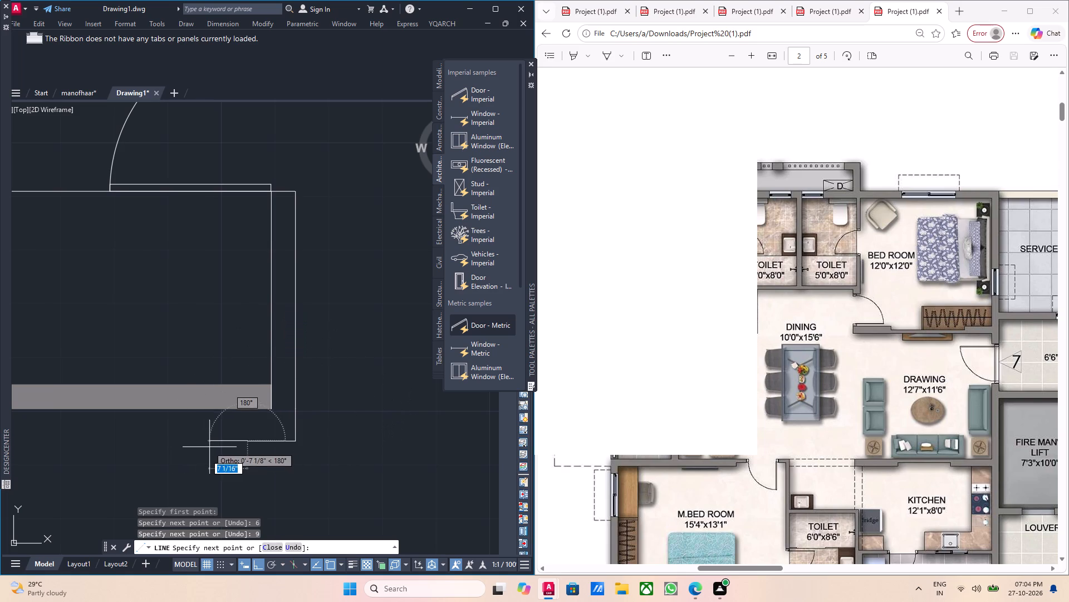
click(246, 410)
key(Escape)
Stretch the upper end of the stub's return line to the face of the hatched toilet wall.
scroll(246, 404, up, 3)
scroll(249, 454, up, 2)
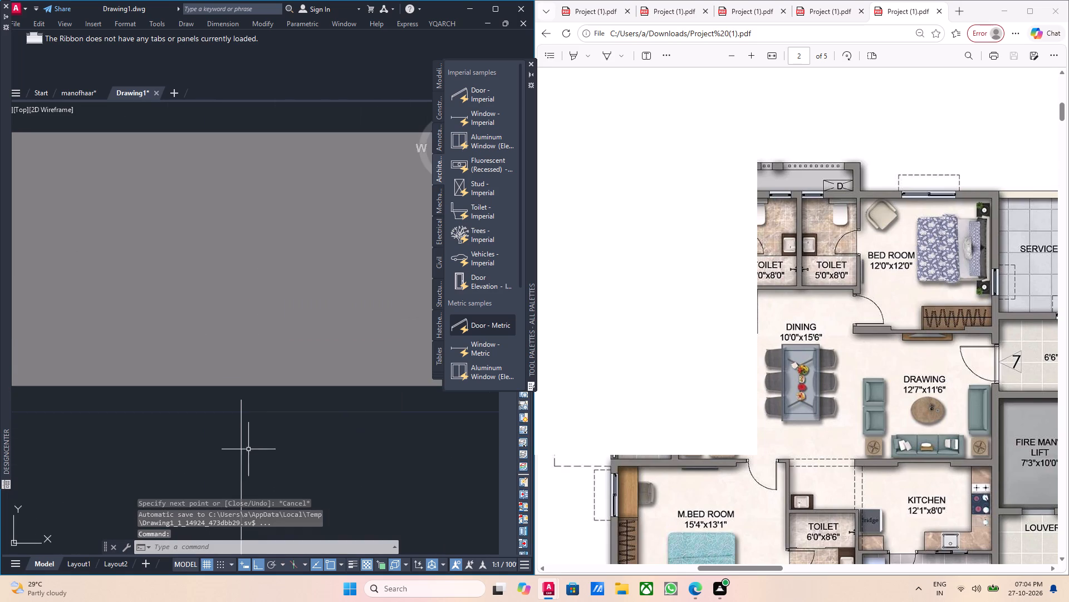
drag(252, 448, 236, 445)
click(220, 436)
click(241, 401)
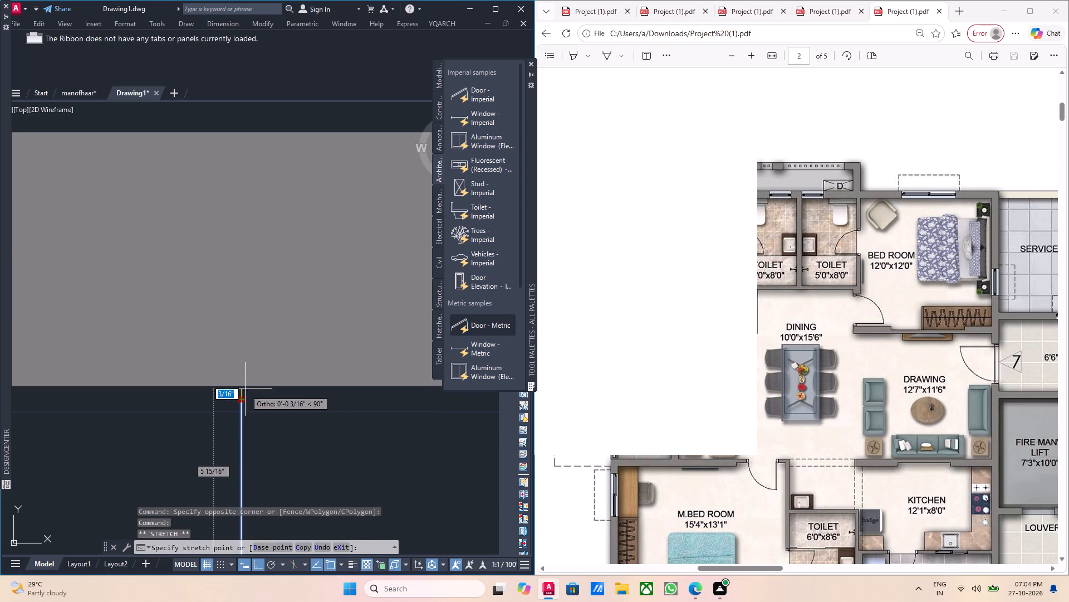
click(243, 387)
key(Escape)
scroll(280, 394, down, 4)
key(Escape)
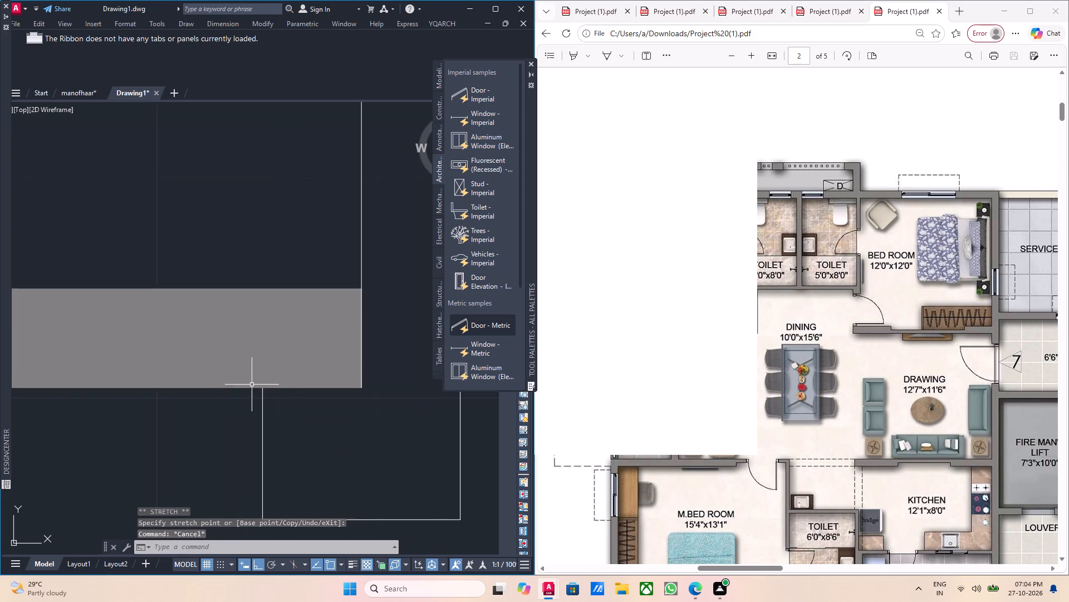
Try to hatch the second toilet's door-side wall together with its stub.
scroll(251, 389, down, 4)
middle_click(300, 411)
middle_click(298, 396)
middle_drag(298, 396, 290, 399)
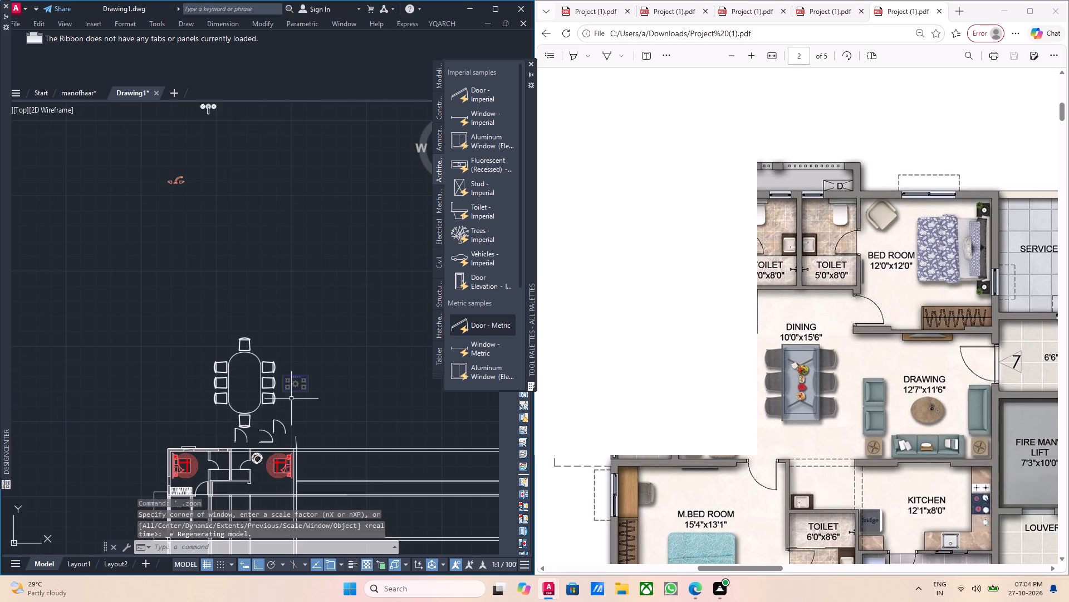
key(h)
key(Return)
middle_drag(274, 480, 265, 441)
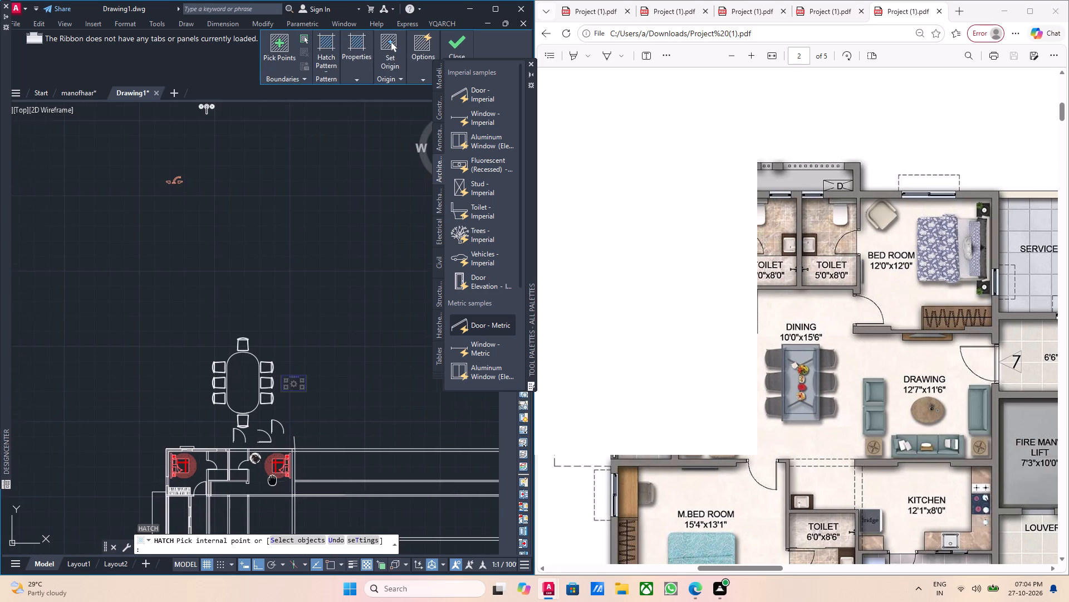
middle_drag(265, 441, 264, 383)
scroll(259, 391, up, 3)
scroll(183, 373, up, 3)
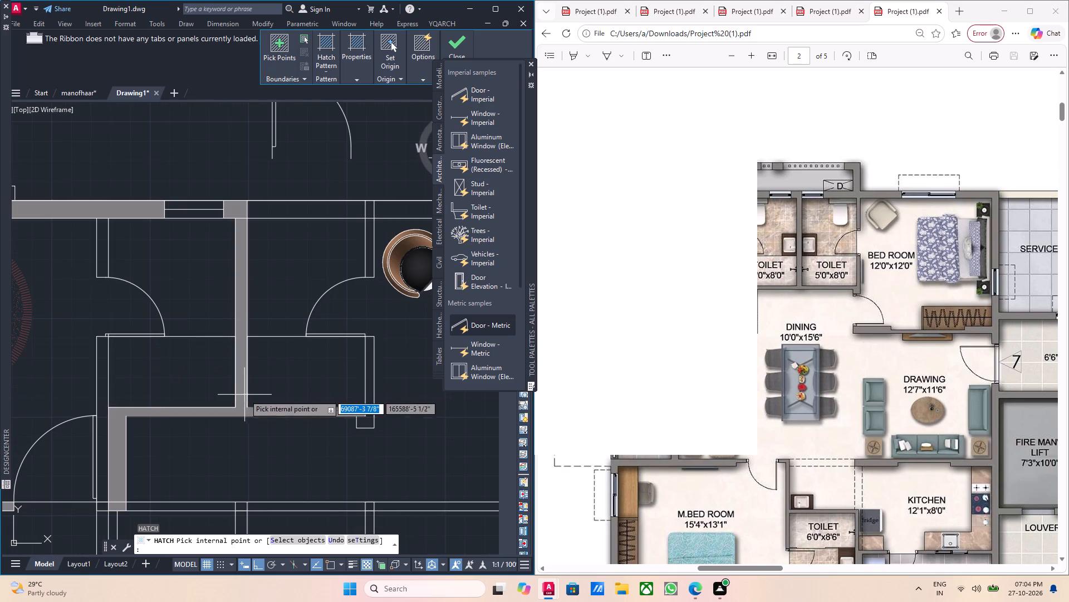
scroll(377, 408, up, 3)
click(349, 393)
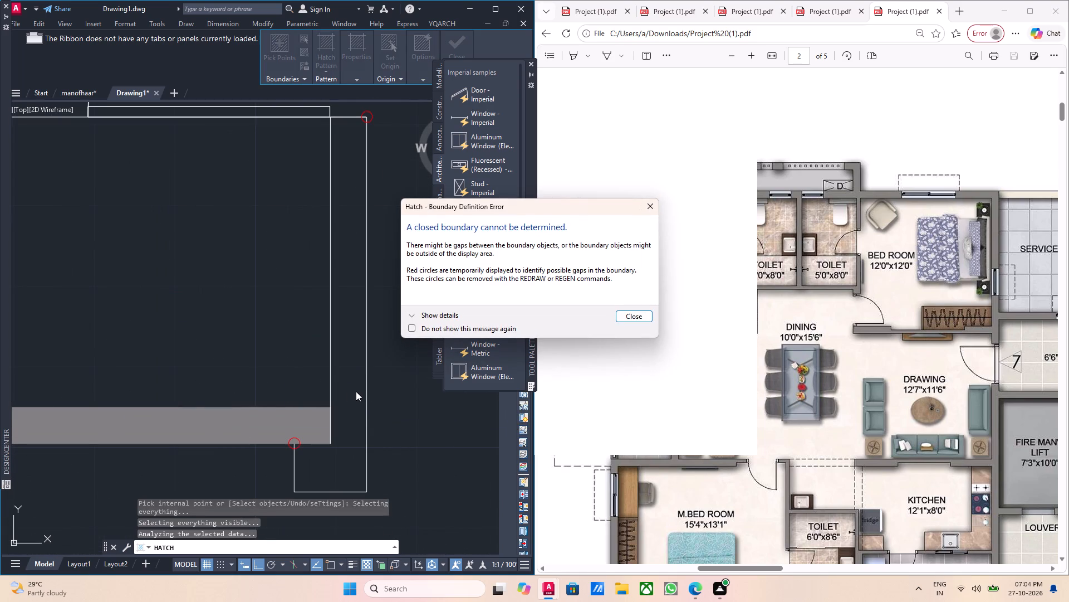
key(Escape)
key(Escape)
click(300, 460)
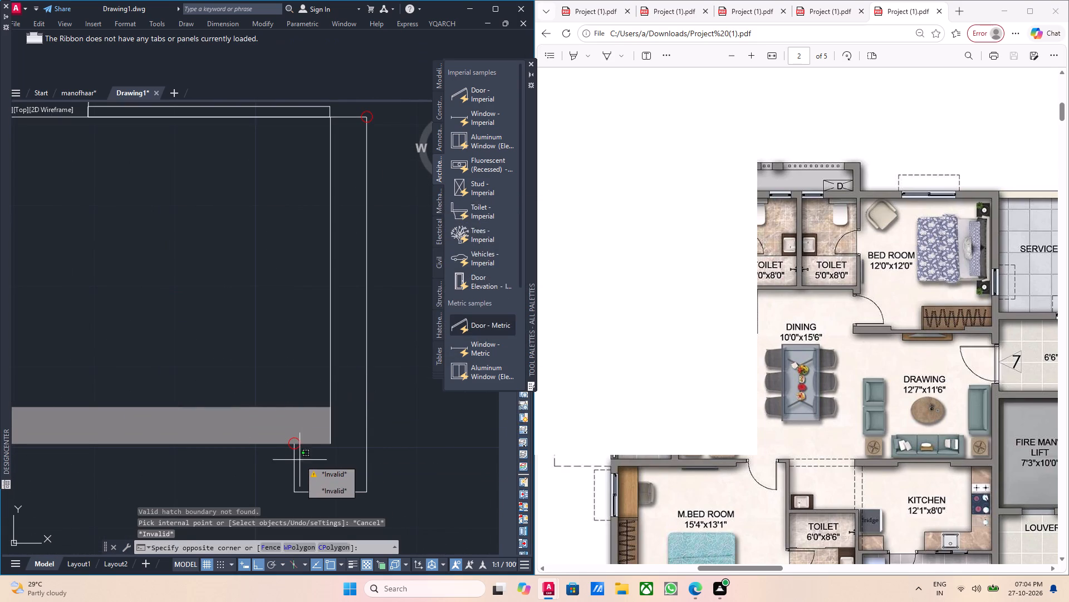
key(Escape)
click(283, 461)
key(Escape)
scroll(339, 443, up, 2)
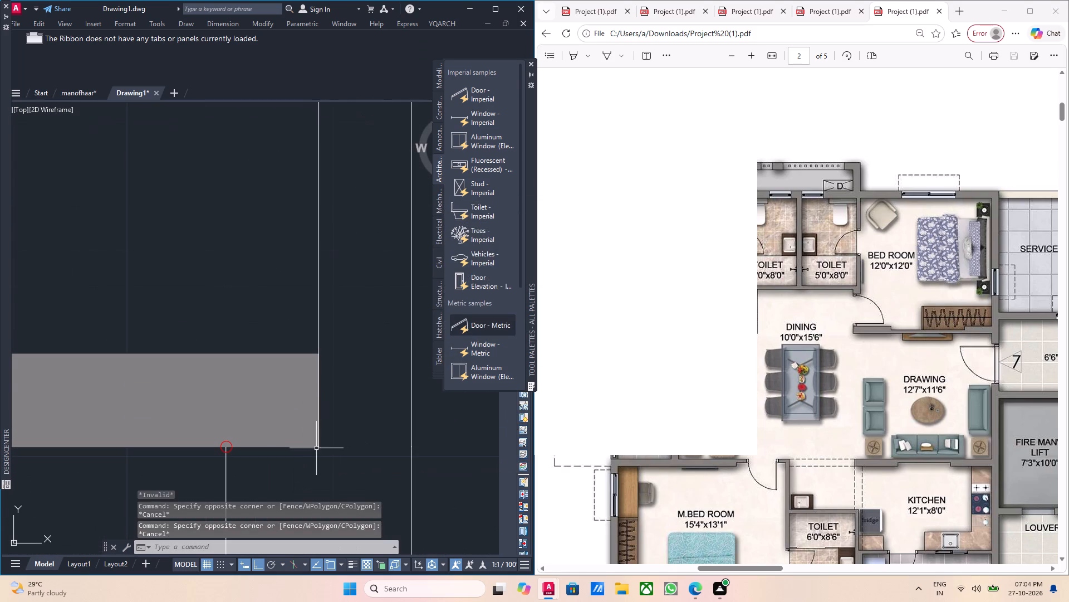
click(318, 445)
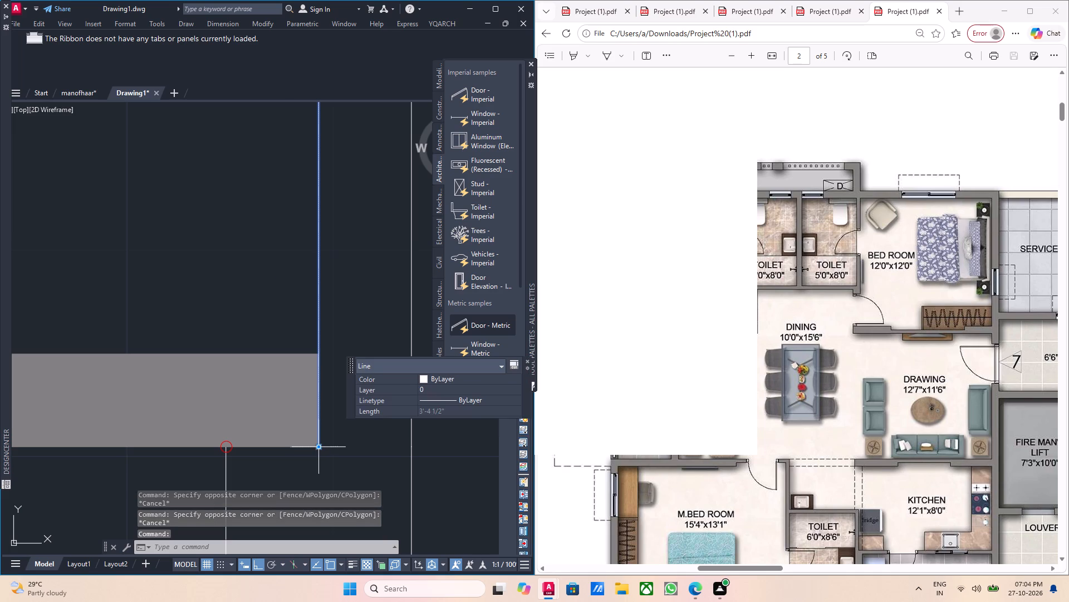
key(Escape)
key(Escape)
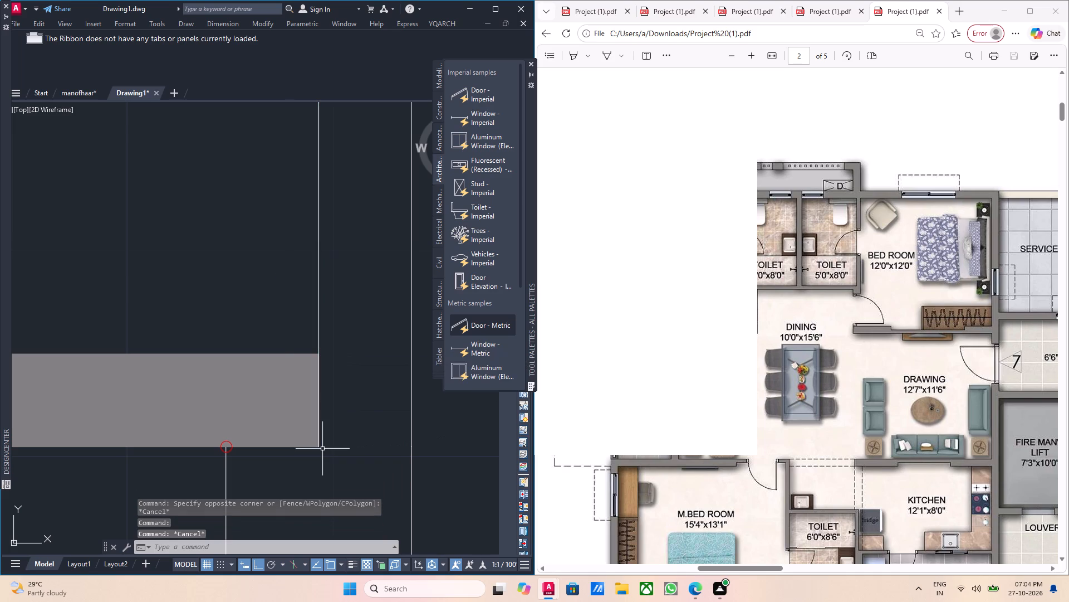
Draw a horizontal line along the hatched wall's face from its end corner to the stub's return line.
key(l)
key(Return)
click(320, 447)
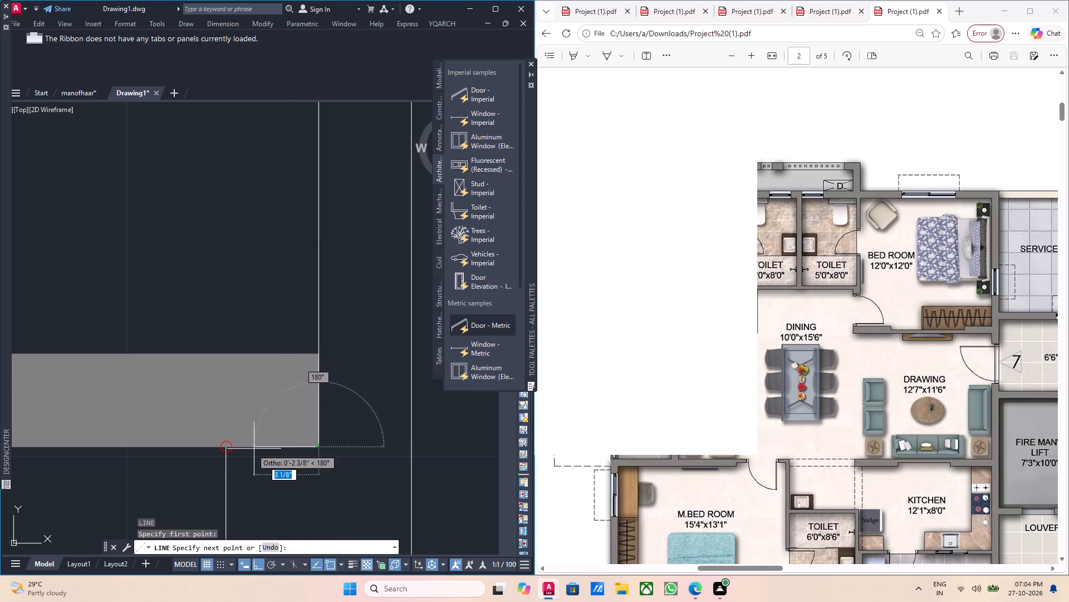
click(223, 447)
key(Escape)
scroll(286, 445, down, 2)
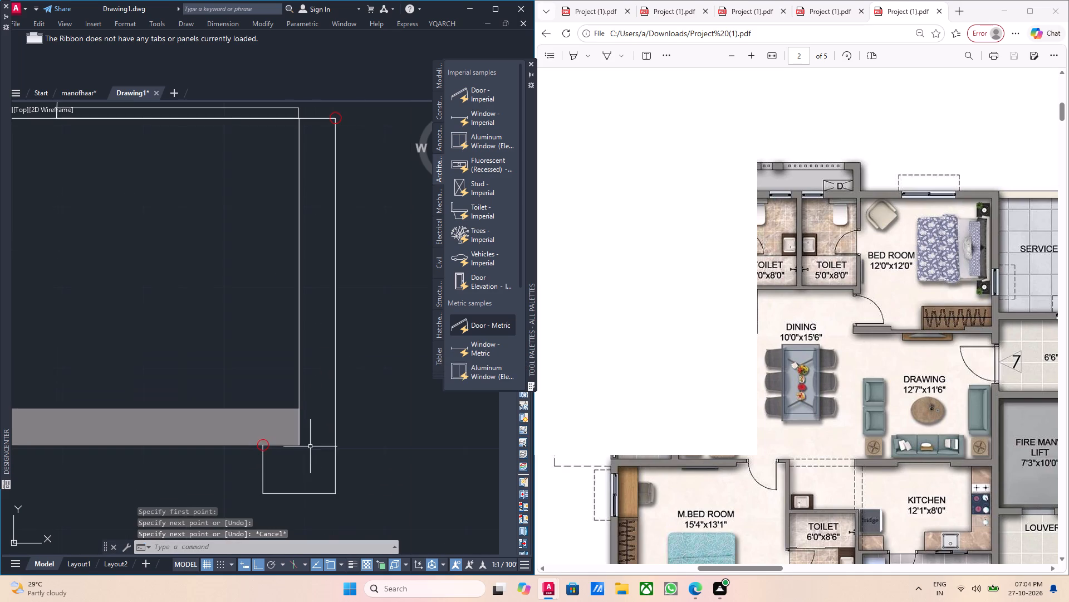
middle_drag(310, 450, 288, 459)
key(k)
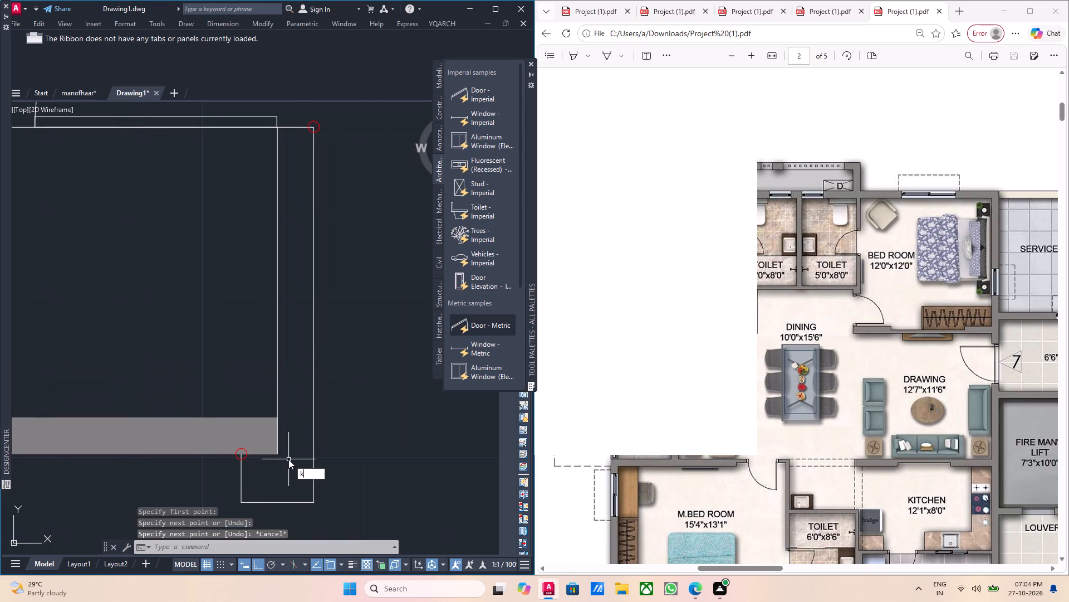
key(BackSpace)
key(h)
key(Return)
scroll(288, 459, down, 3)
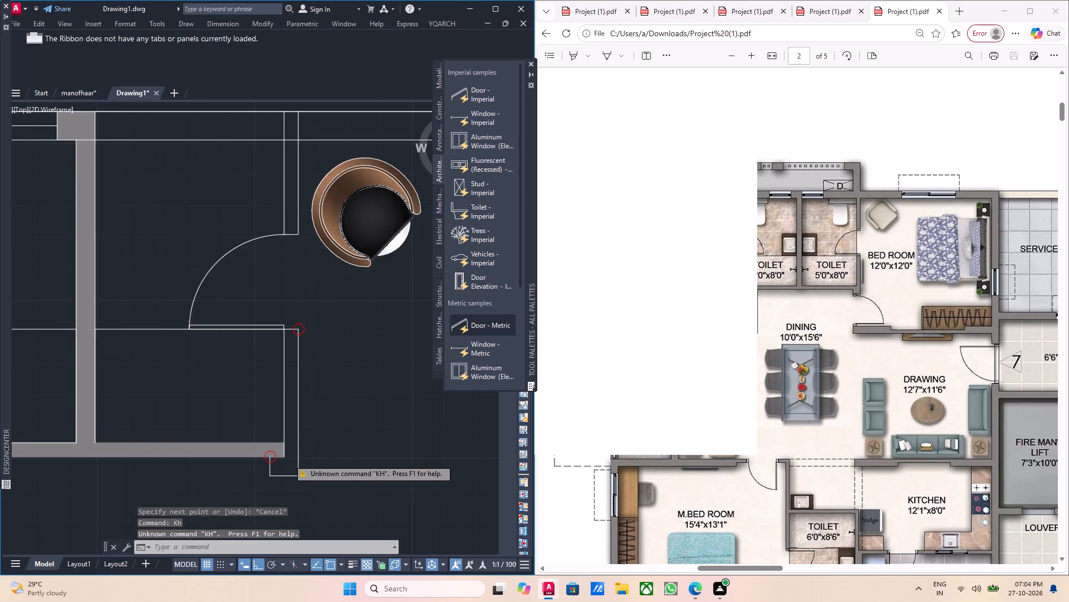
Examine how the toilet door block meets the wall's outer face line at the circled boundary gap.
scroll(287, 408, up, 2)
scroll(306, 329, up, 1)
middle_drag(306, 332, 308, 382)
scroll(308, 382, down, 1)
scroll(308, 382, up, 7)
key(Escape)
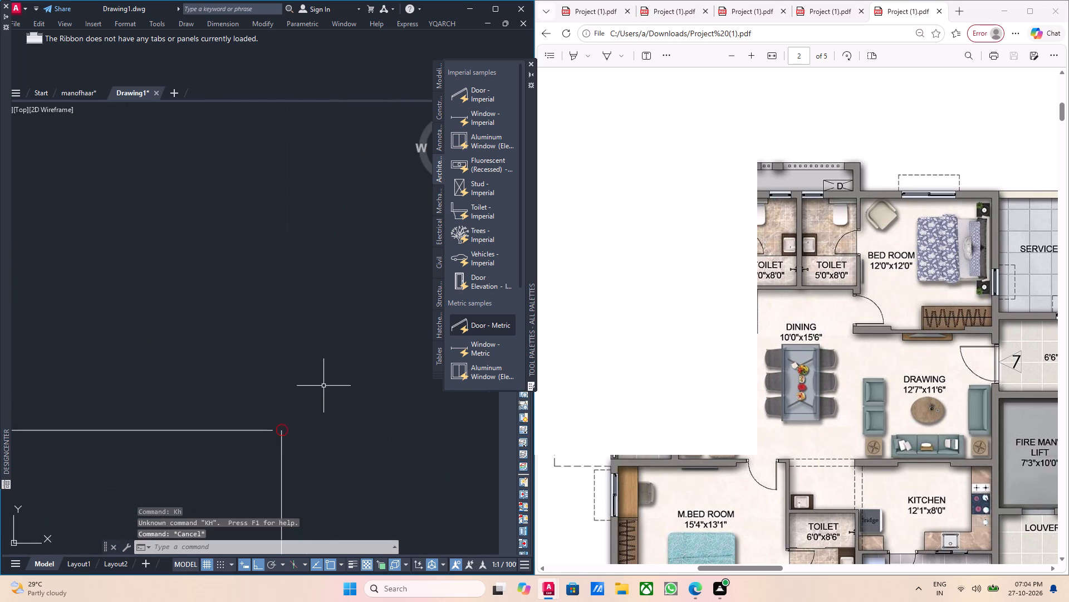
drag(268, 439, 253, 428)
click(248, 424)
middle_drag(242, 447, 172, 482)
key(grave)
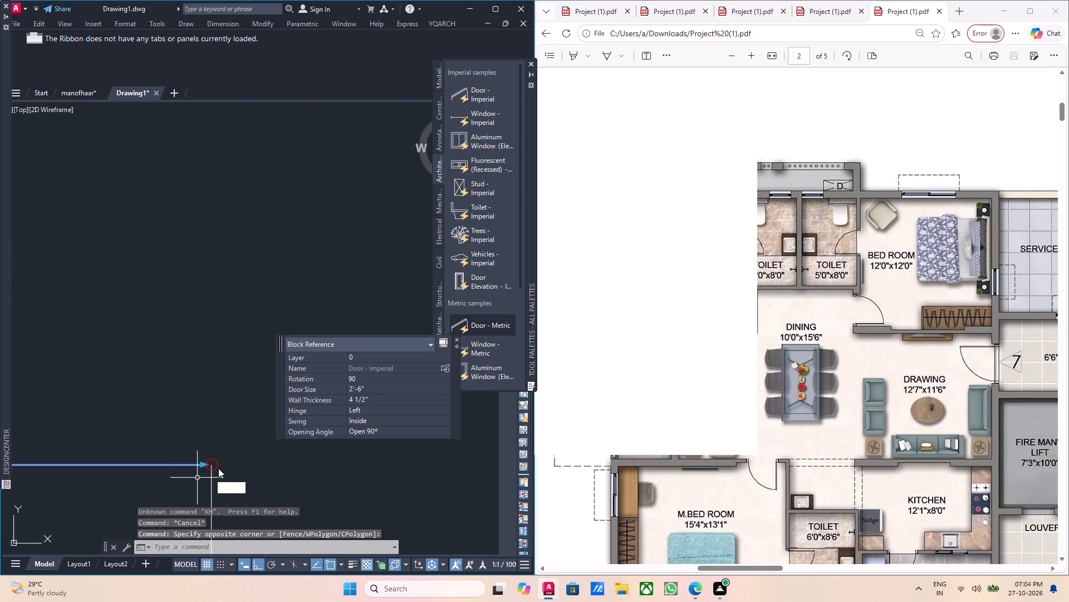
middle_drag(218, 445, 194, 322)
scroll(194, 314, up, 1)
scroll(194, 314, down, 3)
key(Escape)
middle_drag(182, 319, 248, 340)
drag(259, 394, 247, 395)
click(238, 392)
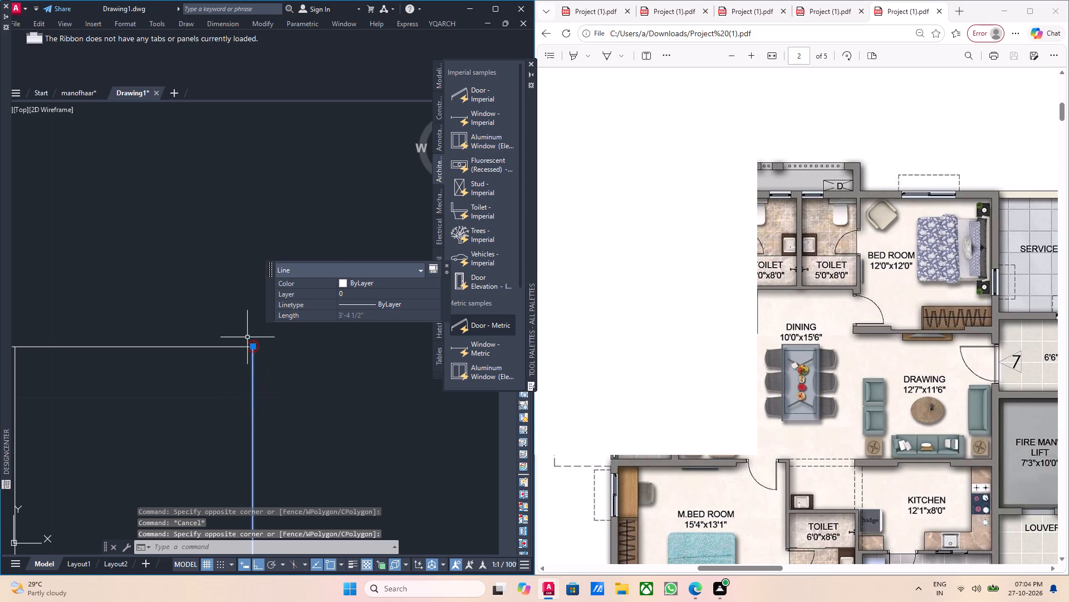
scroll(253, 336, up, 4)
scroll(251, 336, down, 3)
middle_drag(211, 343, 357, 366)
key(grave)
scroll(287, 379, down, 2)
key(grave)
middle_drag(263, 385, 283, 392)
scroll(283, 392, down, 2)
key(Escape)
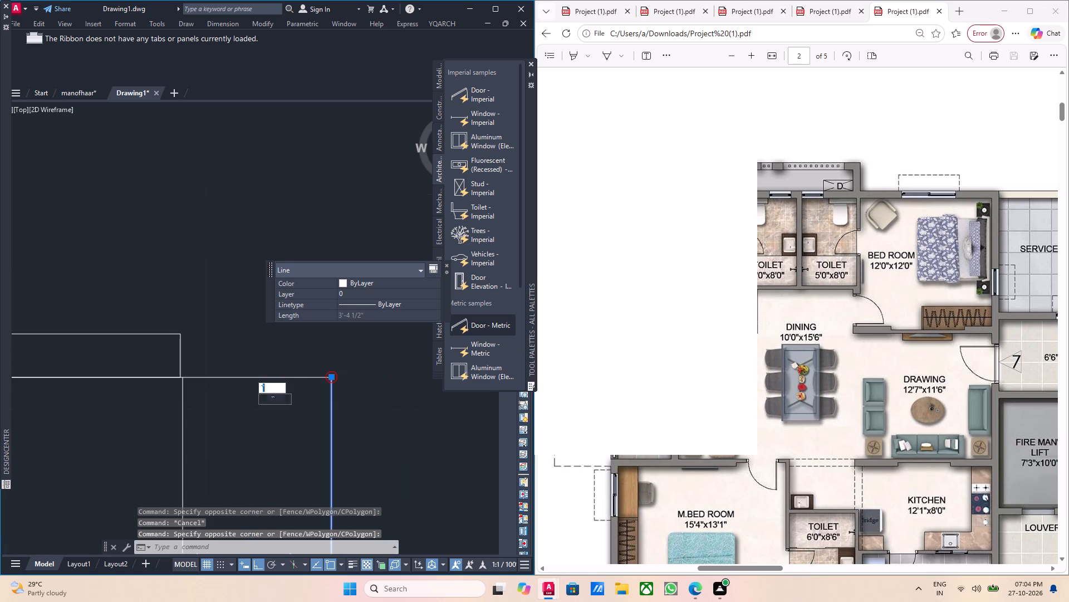
Examine the door block's jamb against the toilet wall's two face lines and the circled corner.
scroll(220, 387, down, 3)
scroll(229, 391, up, 1)
middle_drag(227, 392, 194, 412)
scroll(170, 399, up, 3)
drag(152, 404, 117, 399)
click(92, 390)
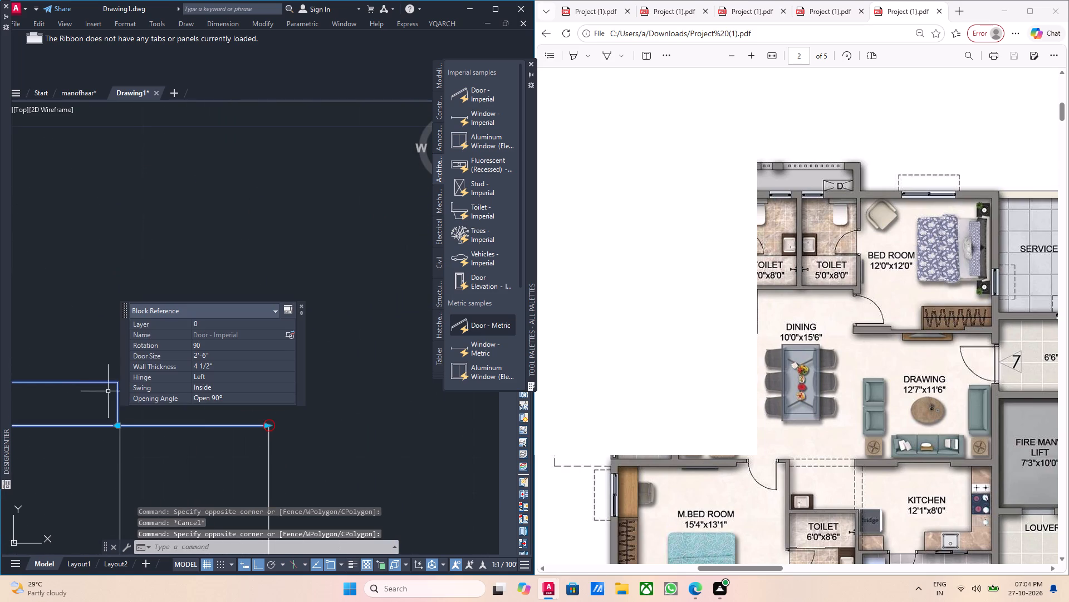
scroll(109, 391, down, 4)
middle_drag(120, 409, 125, 428)
middle_drag(143, 420, 125, 404)
scroll(124, 407, up, 3)
middle_drag(125, 407, 104, 416)
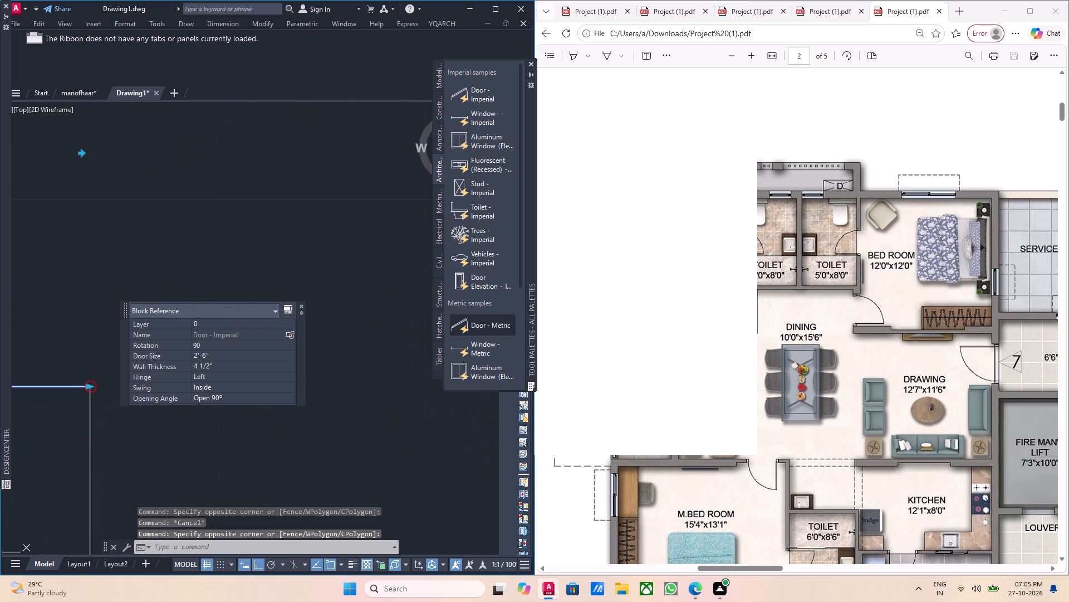
scroll(95, 406, up, 3)
key(Escape)
middle_drag(77, 384, 117, 424)
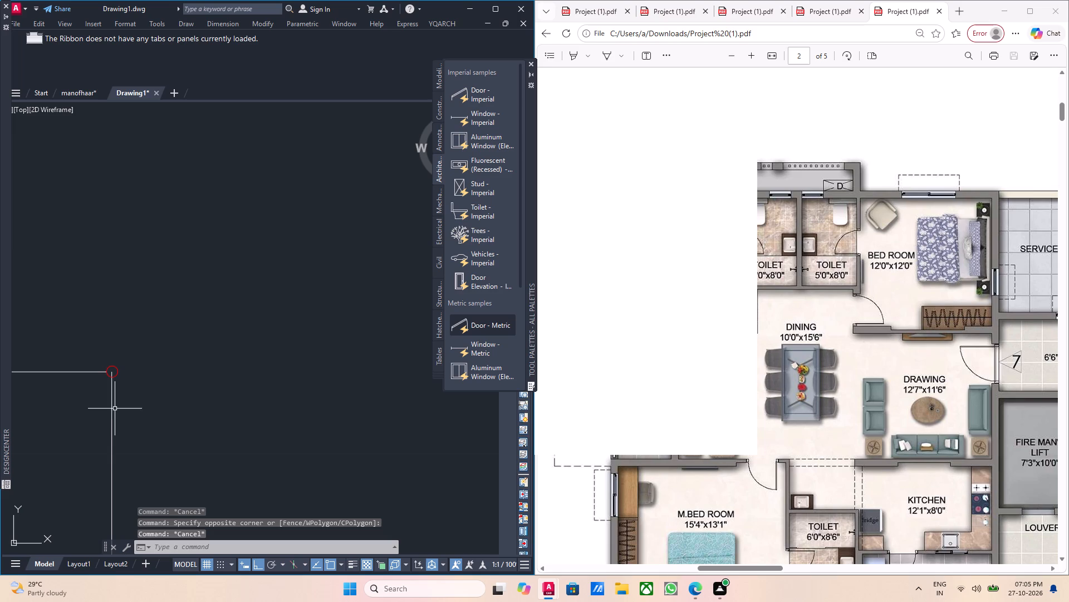
Draw a closing line about 4 9/16" long from the circled corner across the second toilet's door-side wall end to its inner face.
middle_drag(119, 401, 232, 497)
key(l)
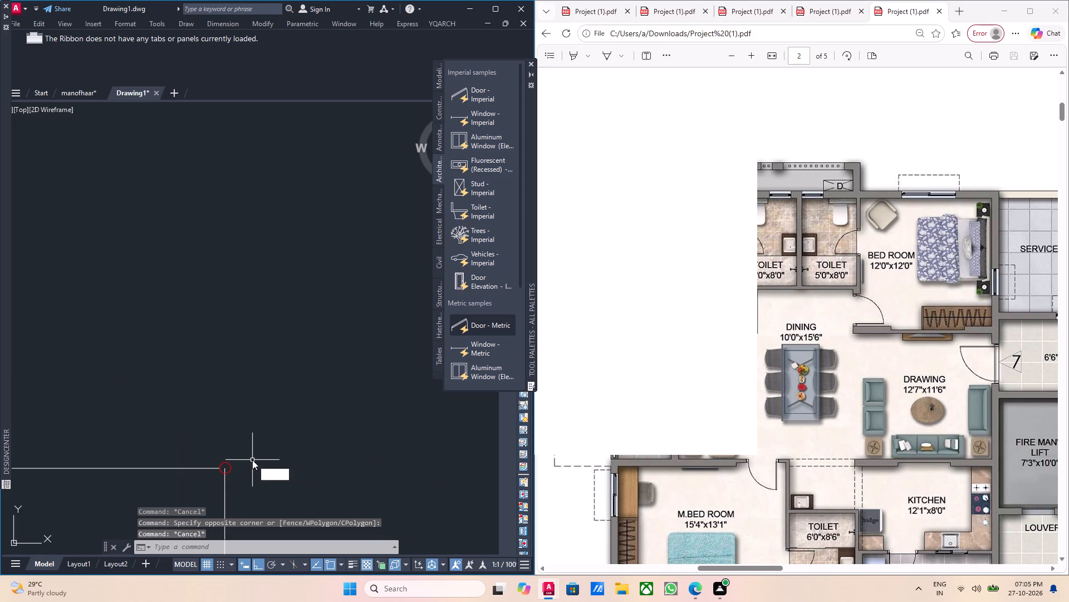
key(Return)
scroll(239, 460, up, 3)
click(205, 480)
scroll(115, 467, down, 1)
middle_drag(144, 475, 449, 472)
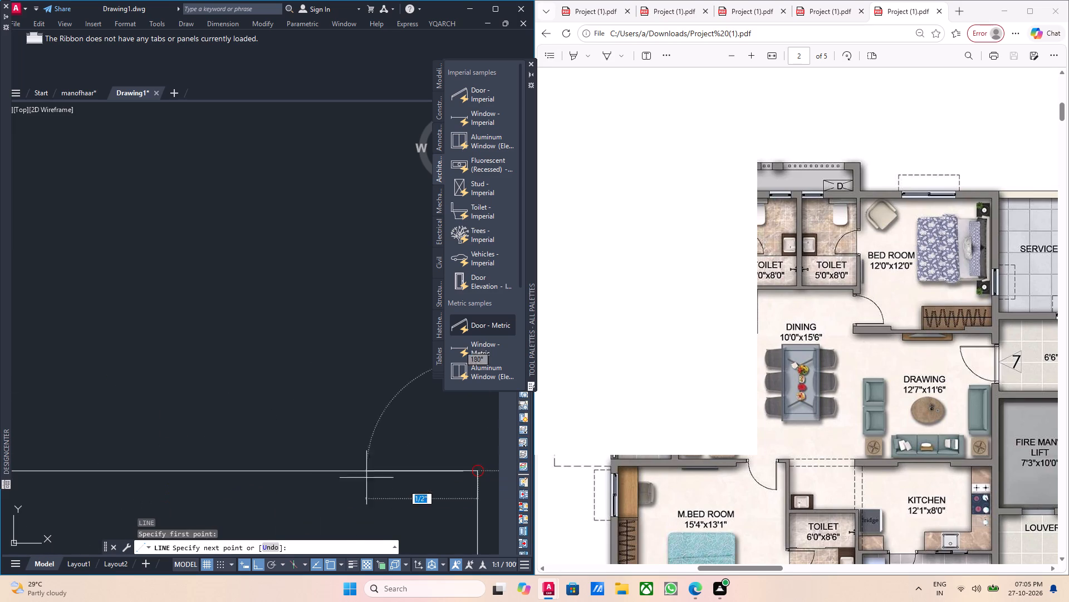
scroll(188, 477, down, 3)
middle_drag(190, 464, 412, 429)
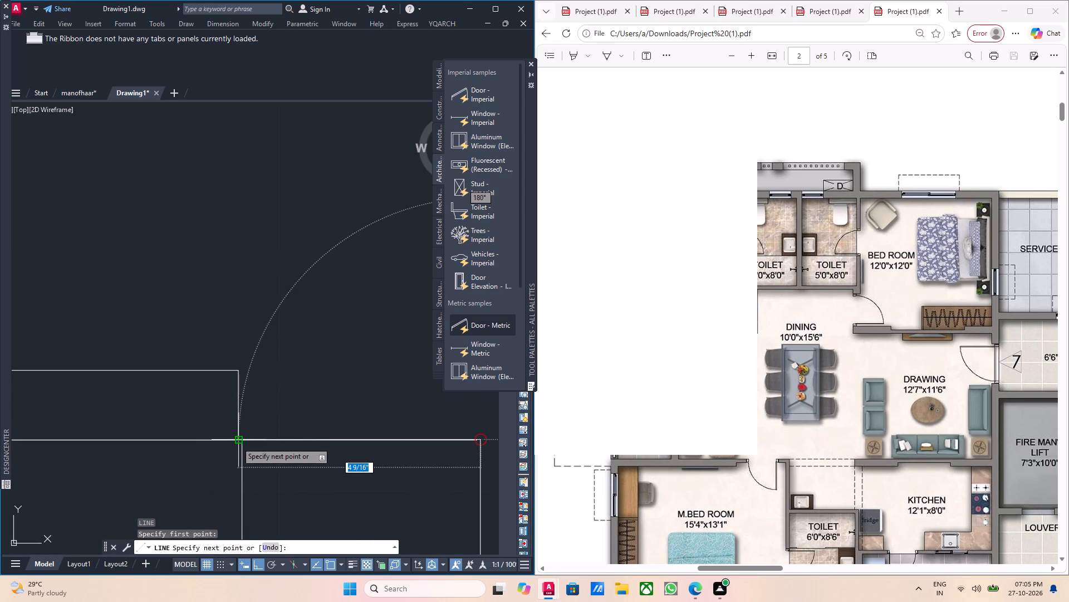
click(237, 442)
key(Escape)
Hatch the second toilet's door-side wall below the door together with its stub.
scroll(258, 438, down, 6)
middle_drag(327, 479, 309, 362)
middle_drag(312, 421, 298, 401)
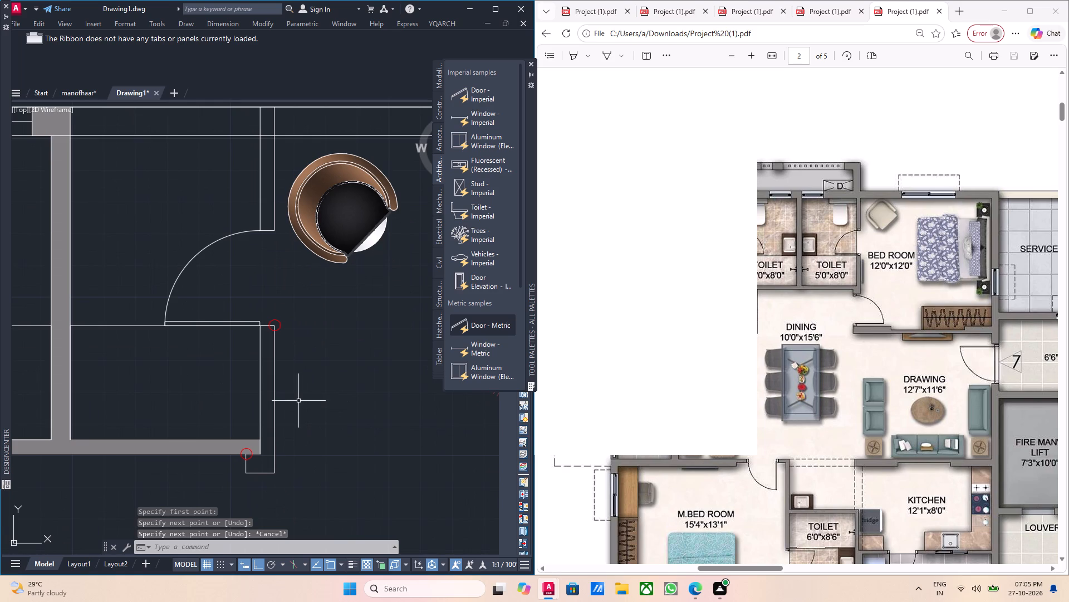
key(h)
key(Return)
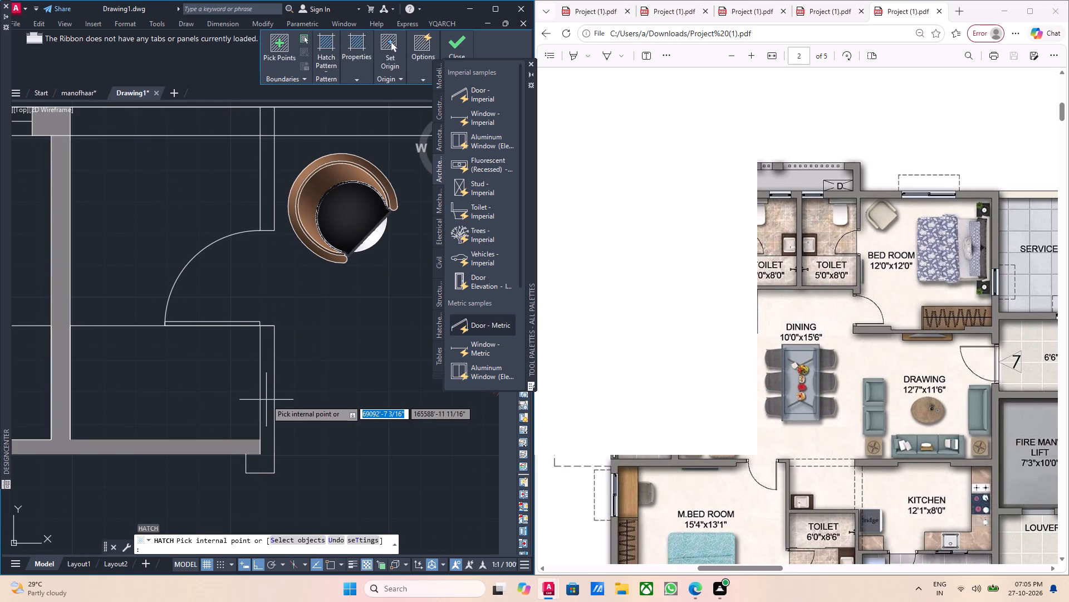
click(266, 400)
key(grave)
key(Escape)
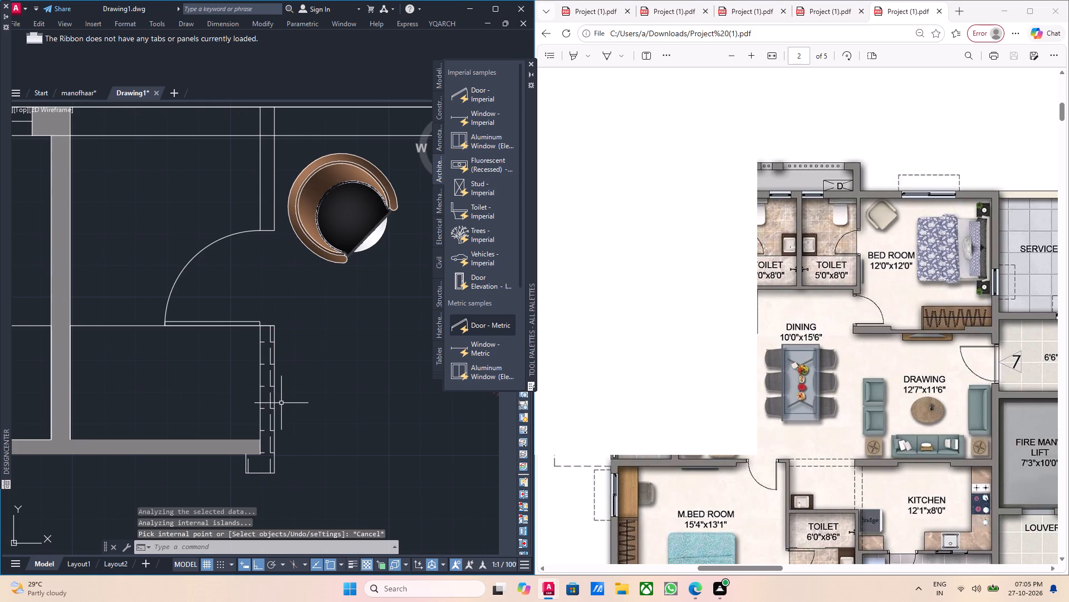
Match the new hatch's properties to the grey hatch of the toilet's adjoining horizontal wall.
text(ma)
key(Return)
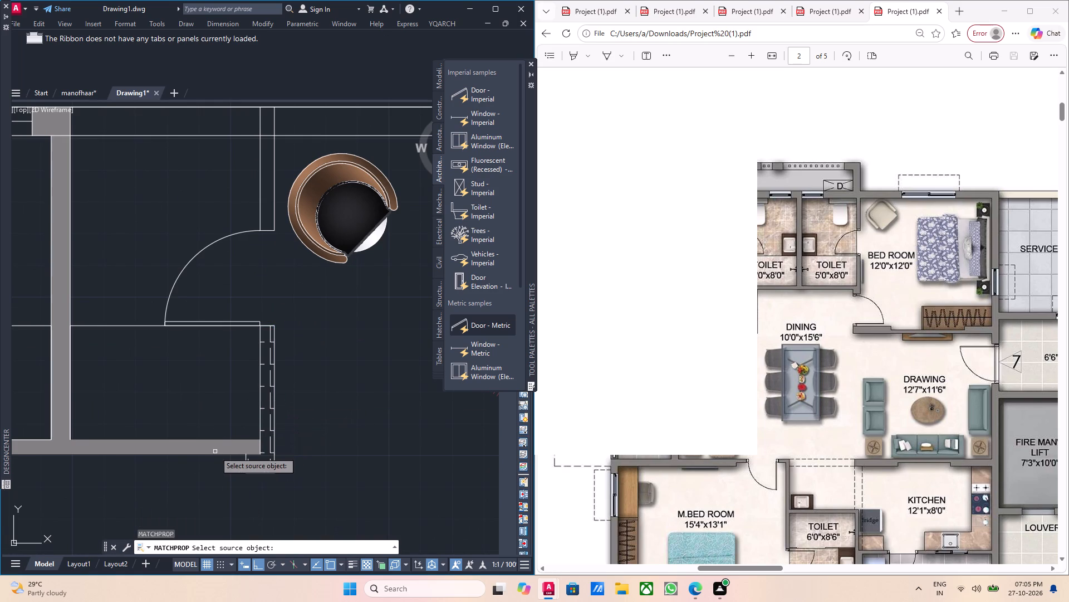
click(215, 452)
click(271, 402)
scroll(267, 404, down, 2)
key(Escape)
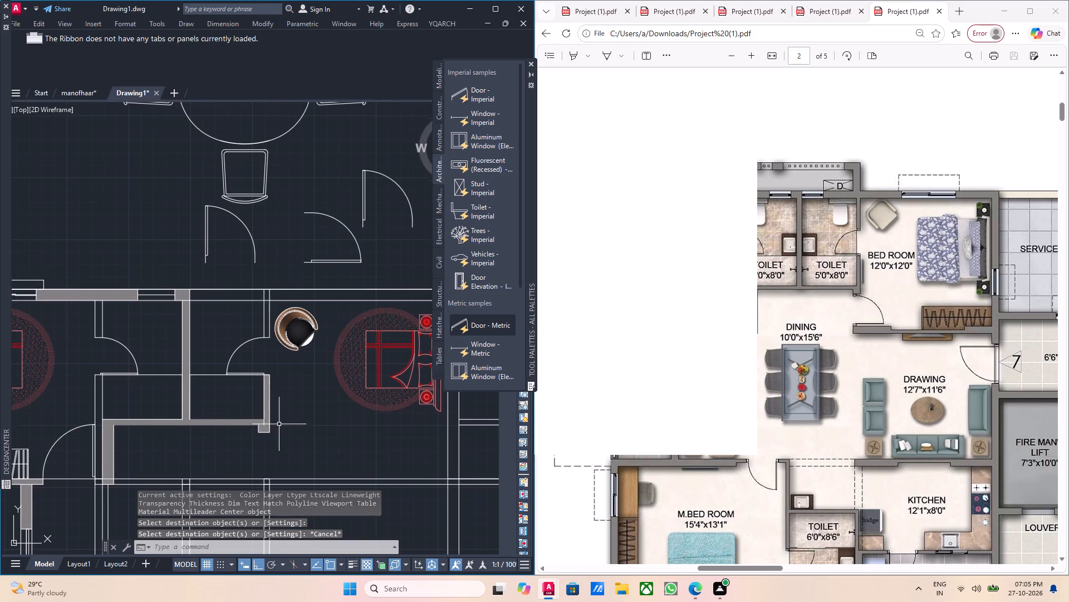
Examine the bedroom's surrounding walls beyond the hatched toilet wall.
middle_click(279, 425)
middle_drag(283, 435, 273, 425)
middle_drag(310, 426, 257, 402)
middle_drag(305, 404, 287, 396)
middle_drag(324, 392, 310, 395)
middle_drag(363, 394, 318, 382)
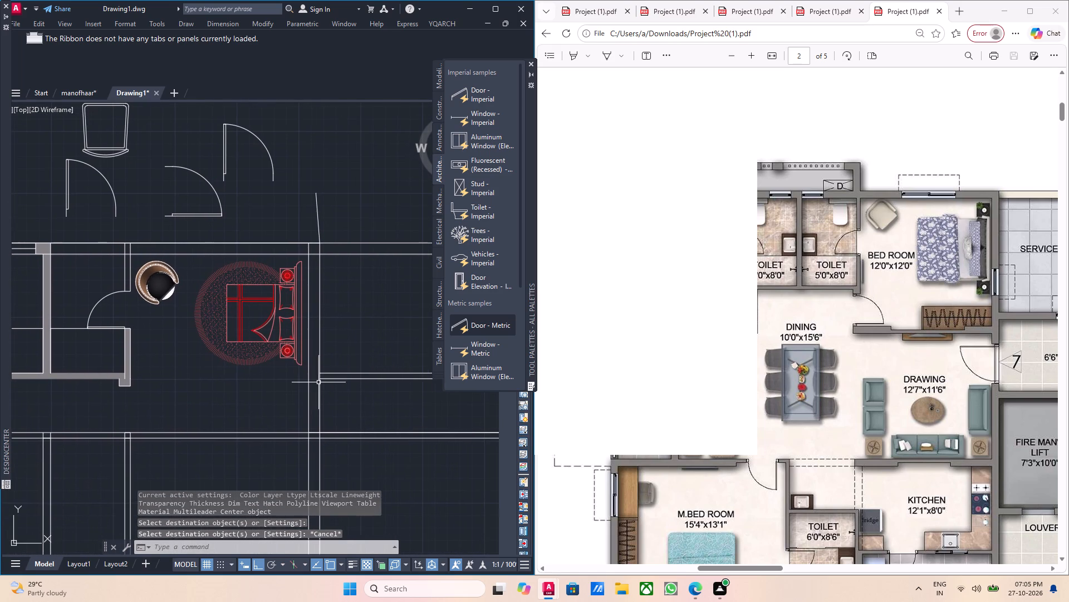
middle_drag(319, 385, 350, 433)
middle_drag(345, 417, 352, 417)
middle_drag(303, 362, 329, 393)
scroll(185, 389, up, 1)
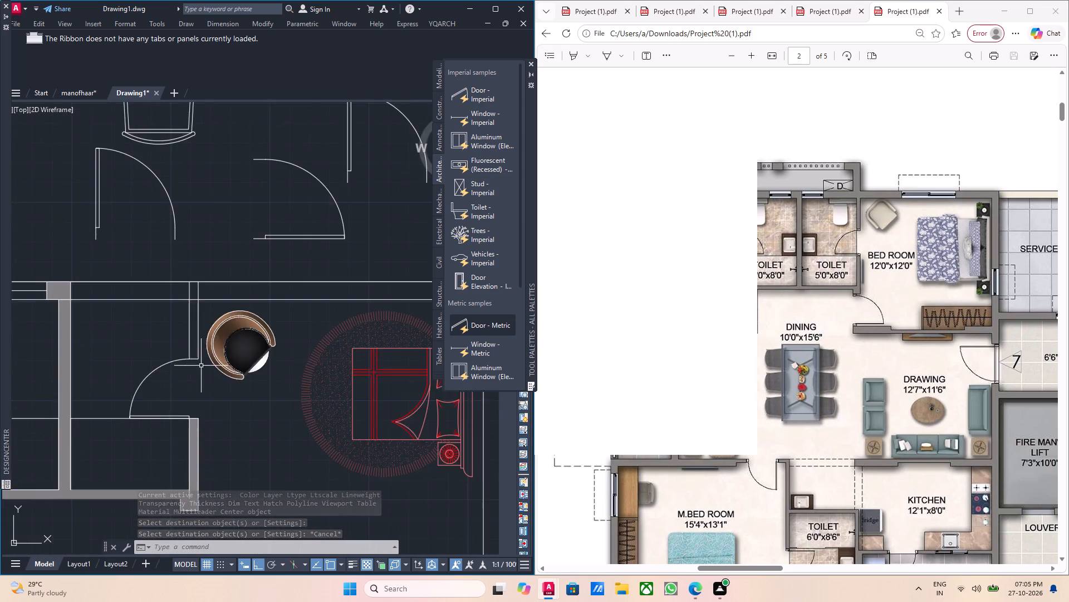
Trim the crossing line segments where the second toilet's door-side wall meets the outer wall so the two walls join openly.
middle_drag(204, 371, 249, 474)
middle_drag(211, 364, 229, 397)
scroll(253, 396, up, 3)
middle_drag(260, 452, 255, 378)
scroll(237, 326, down, 2)
middle_drag(247, 382, 246, 369)
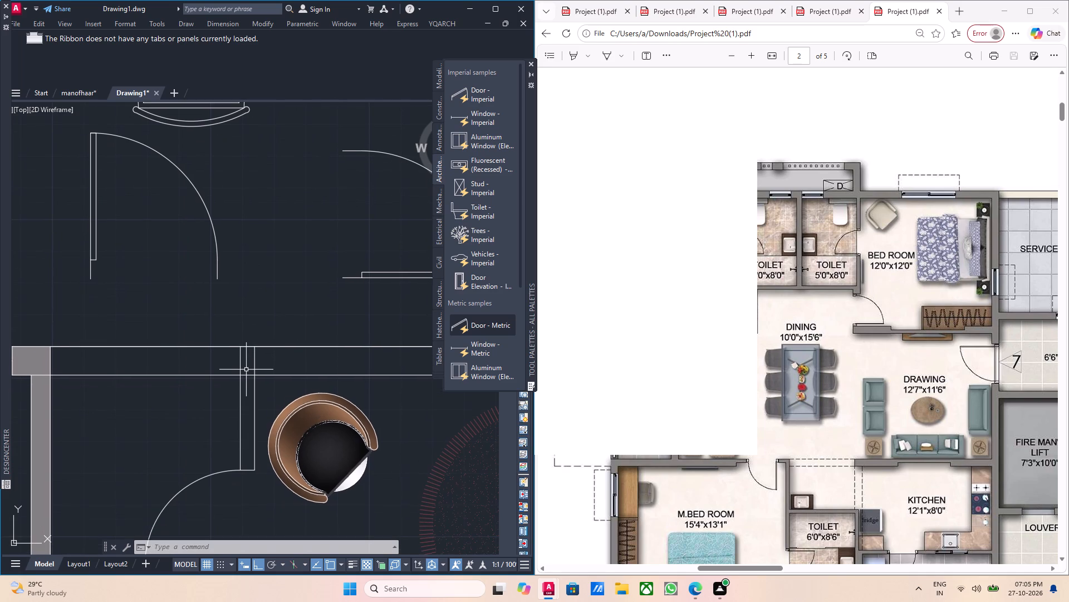
text(tr)
key(Return)
scroll(232, 381, up, 3)
click(279, 377)
click(277, 366)
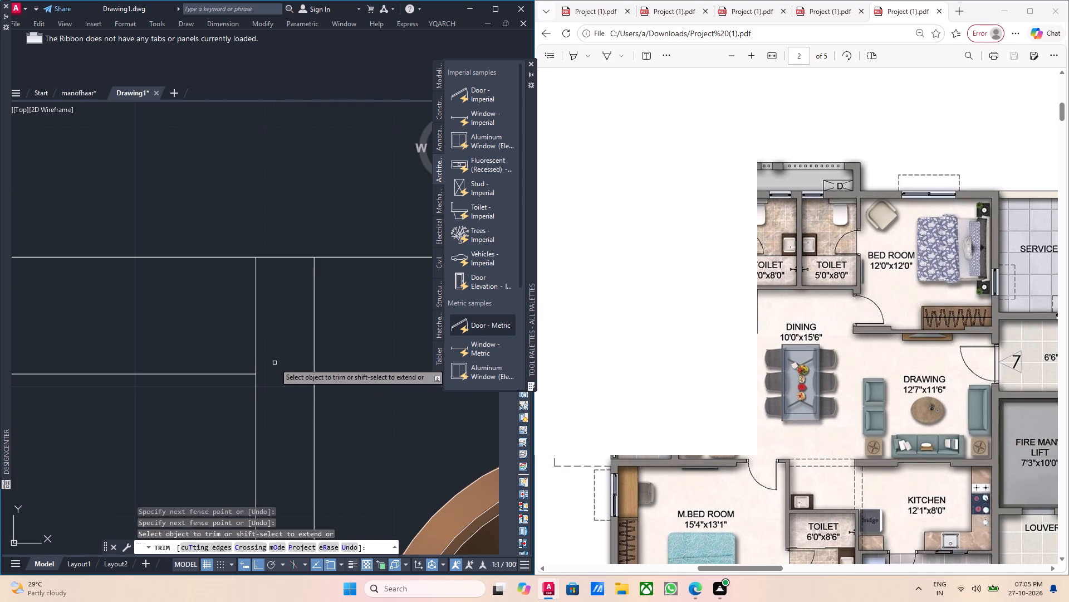
click(274, 363)
click(223, 333)
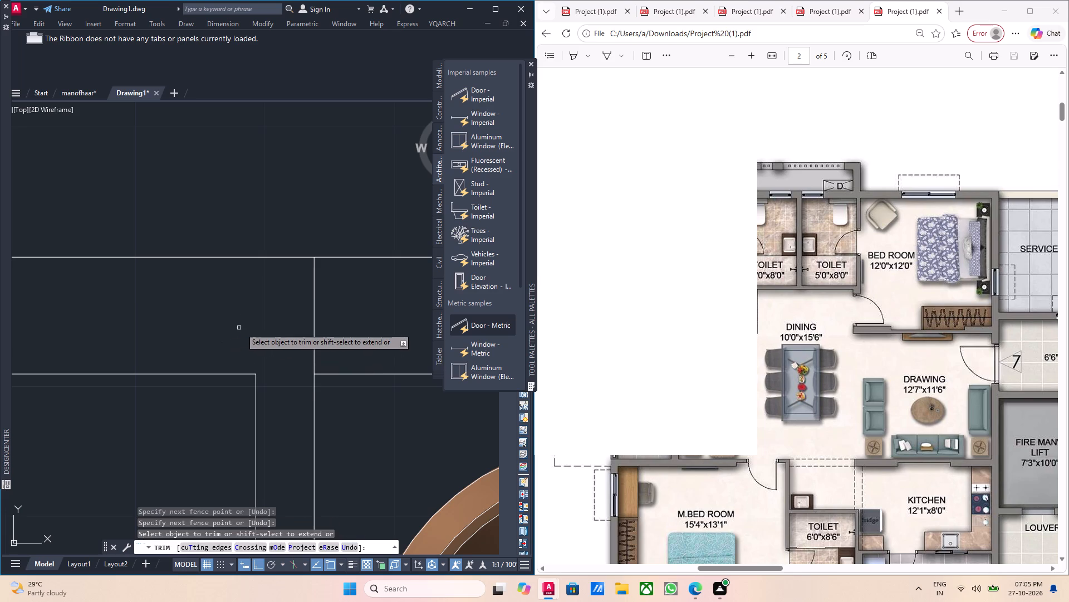
scroll(242, 328, down, 3)
middle_drag(232, 326, 265, 332)
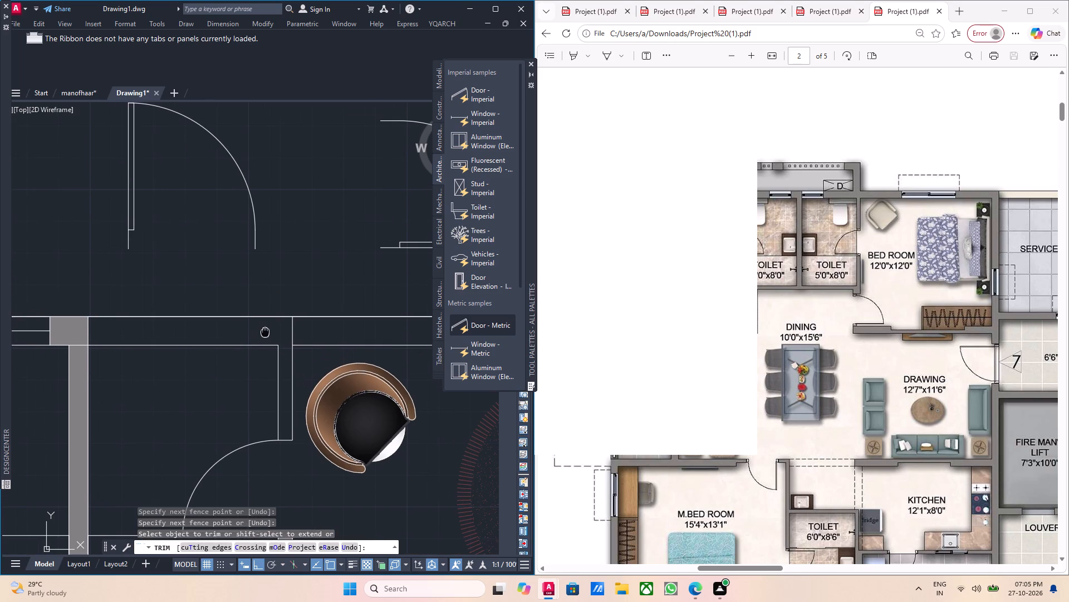
middle_drag(265, 332, 266, 333)
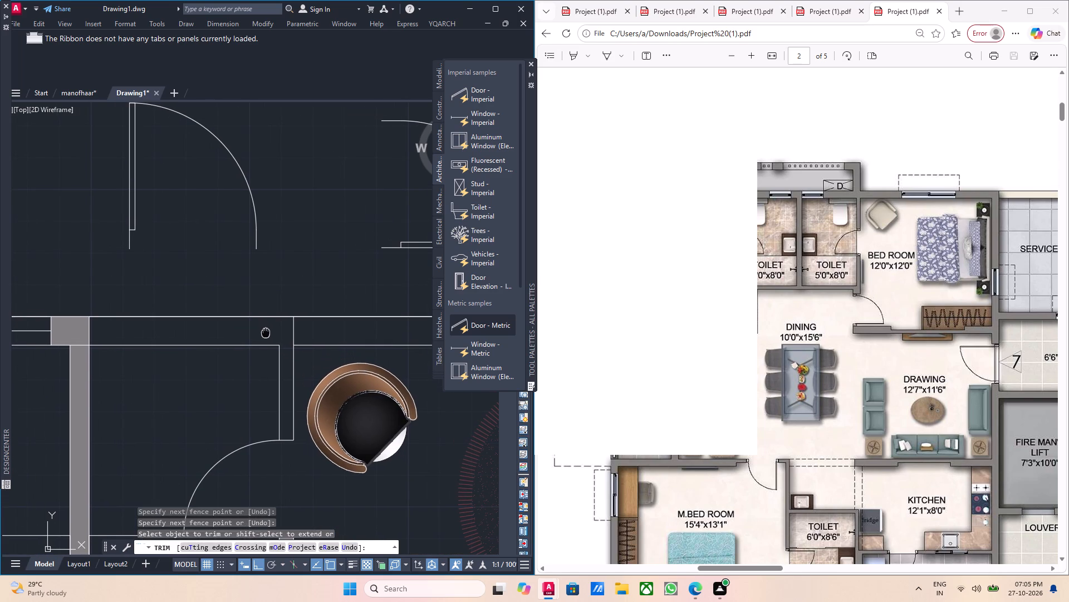
middle_drag(266, 333, 266, 333)
key(Escape)
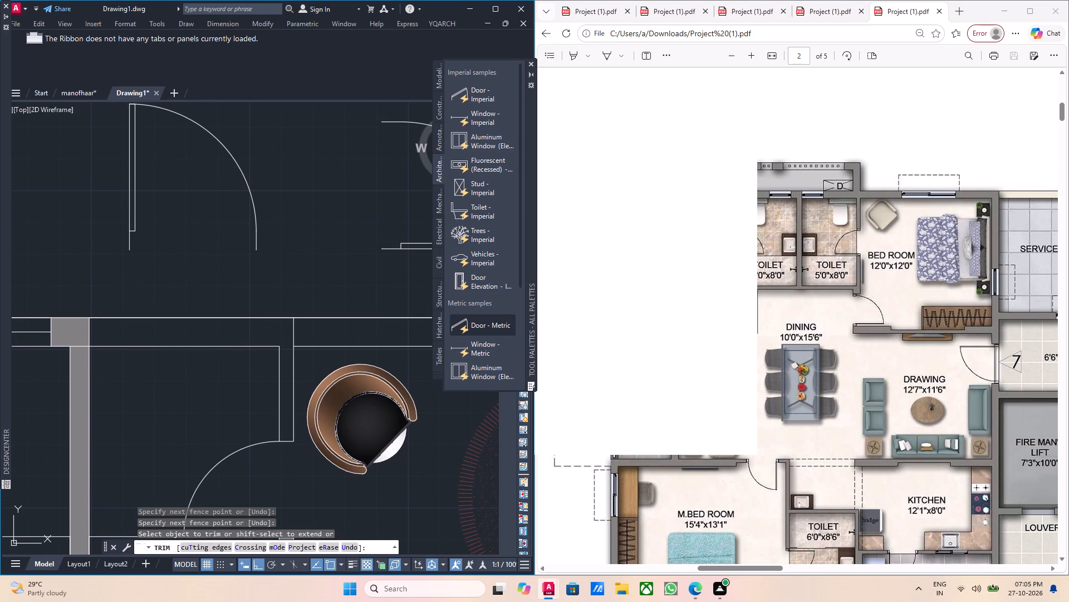
Offset the second toilet's face line of the shared toilet partition 2'6" into that toilet to mark the window's end.
middle_drag(233, 322, 334, 329)
middle_drag(203, 356, 222, 356)
scroll(204, 342, up, 3)
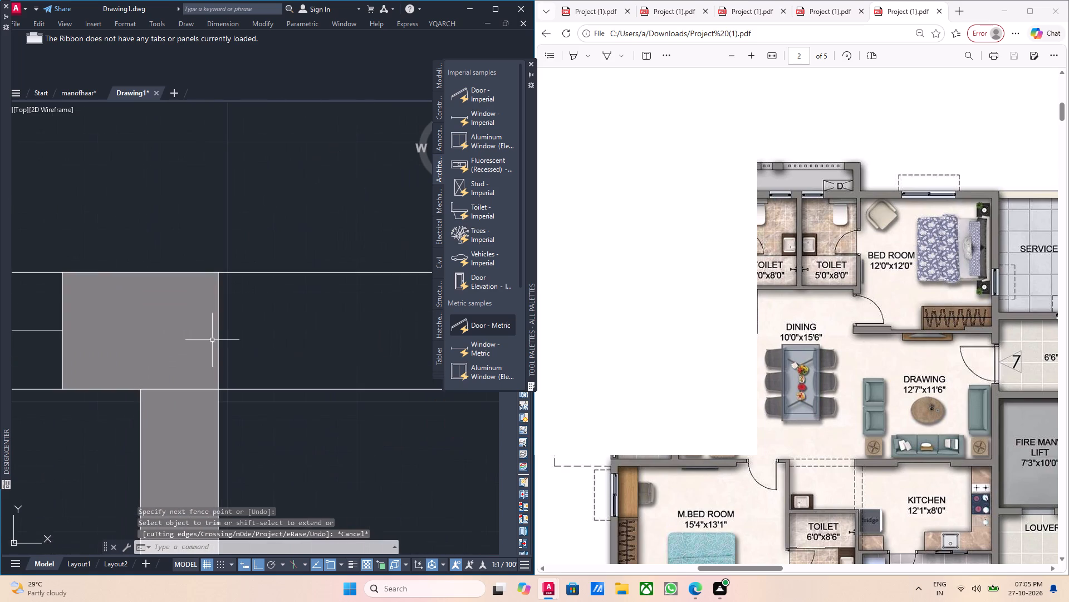
click(219, 334)
middle_drag(265, 352, 226, 349)
key(o)
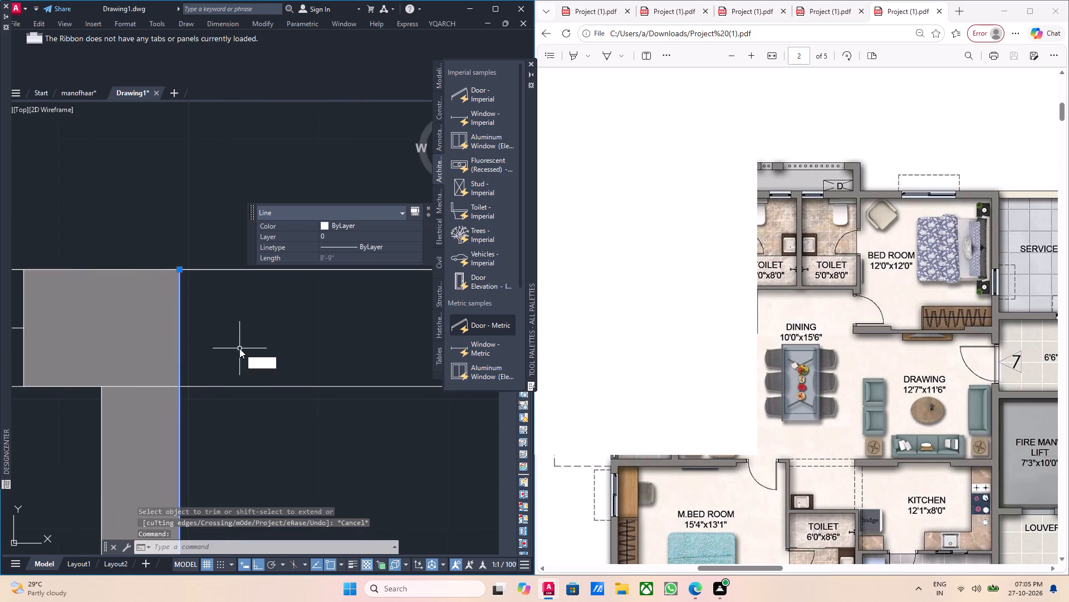
key(Return)
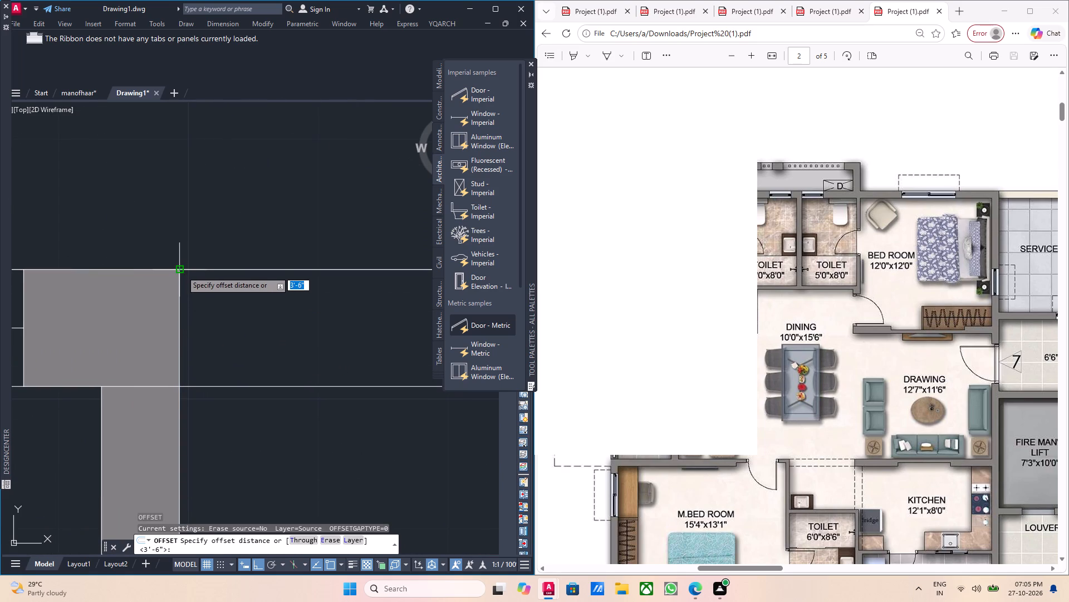
click(182, 271)
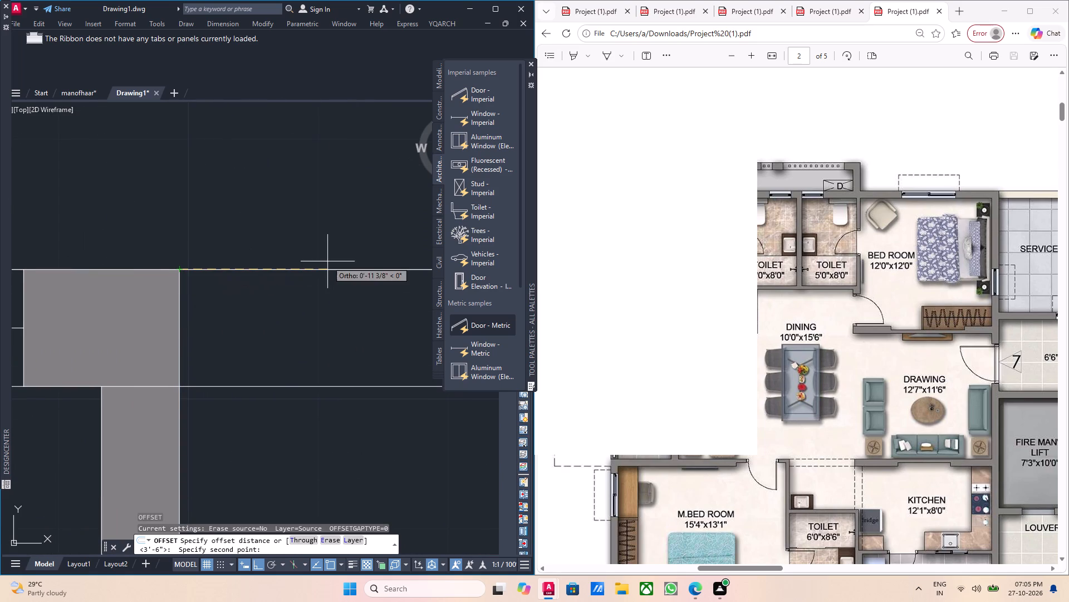
middle_drag(327, 261, 275, 268)
text(2'6)
key(Return)
scroll(336, 264, down, 4)
middle_drag(317, 308, 291, 313)
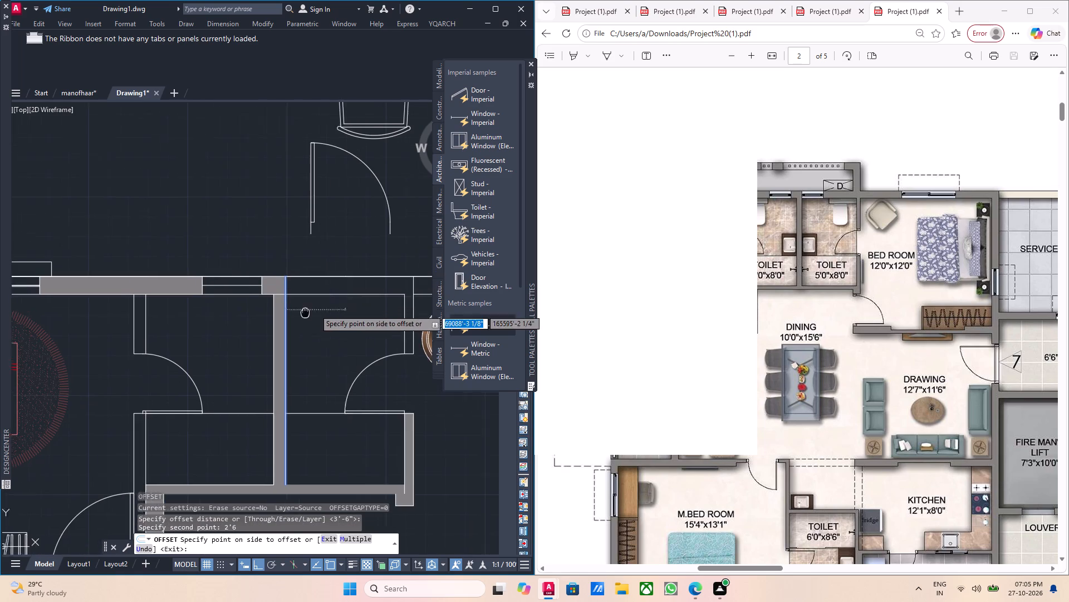
middle_drag(291, 313, 269, 317)
click(291, 328)
key(Escape)
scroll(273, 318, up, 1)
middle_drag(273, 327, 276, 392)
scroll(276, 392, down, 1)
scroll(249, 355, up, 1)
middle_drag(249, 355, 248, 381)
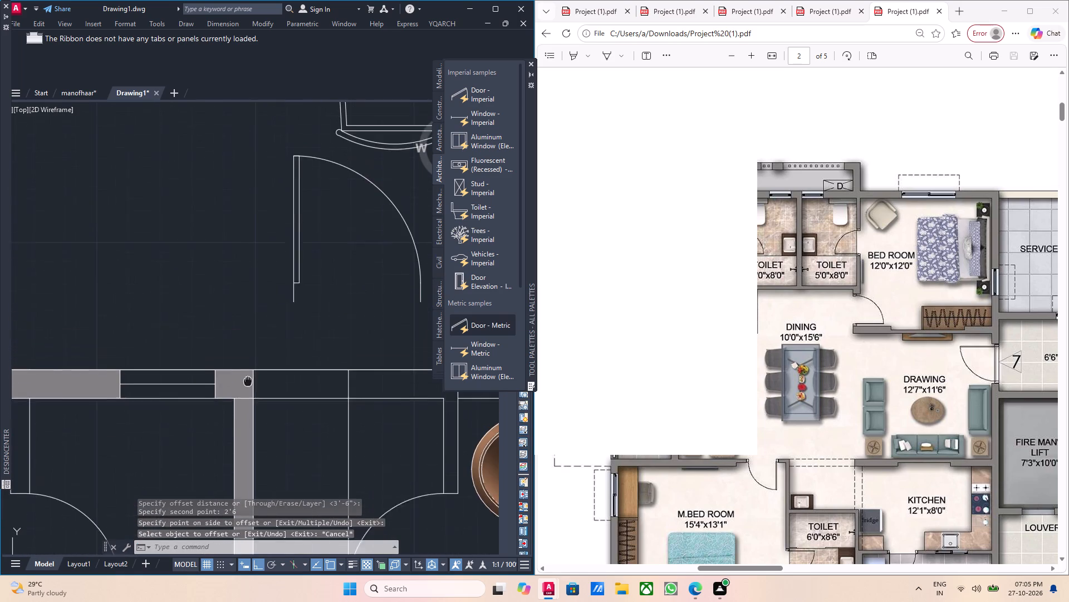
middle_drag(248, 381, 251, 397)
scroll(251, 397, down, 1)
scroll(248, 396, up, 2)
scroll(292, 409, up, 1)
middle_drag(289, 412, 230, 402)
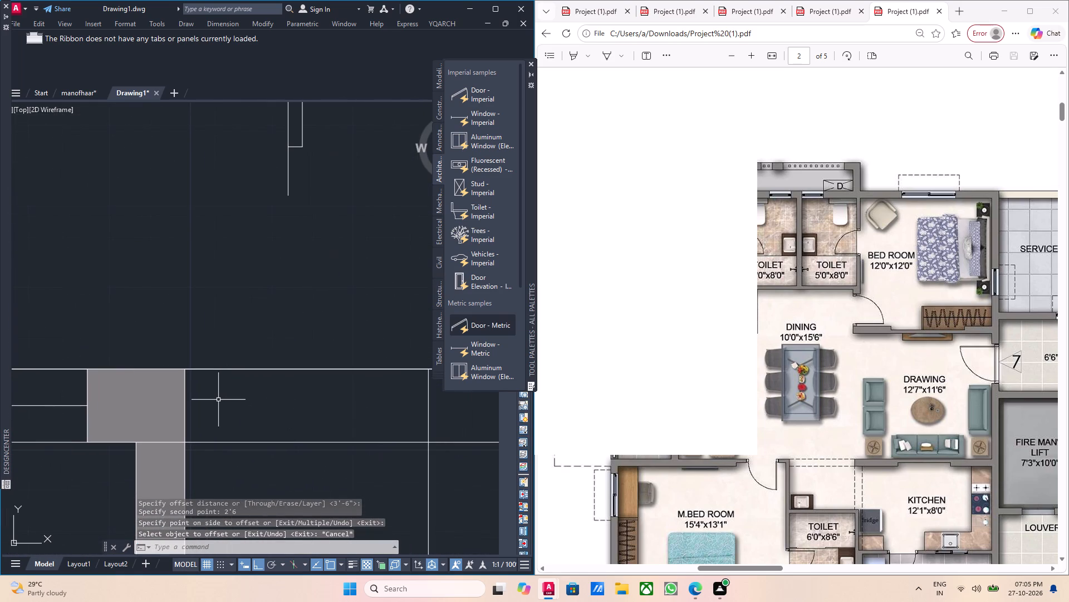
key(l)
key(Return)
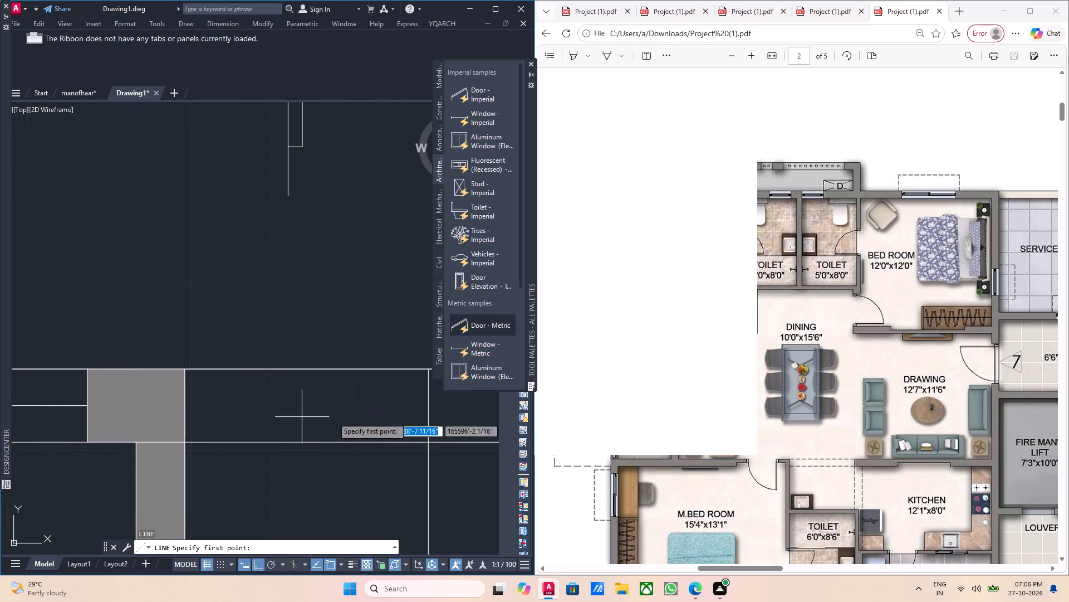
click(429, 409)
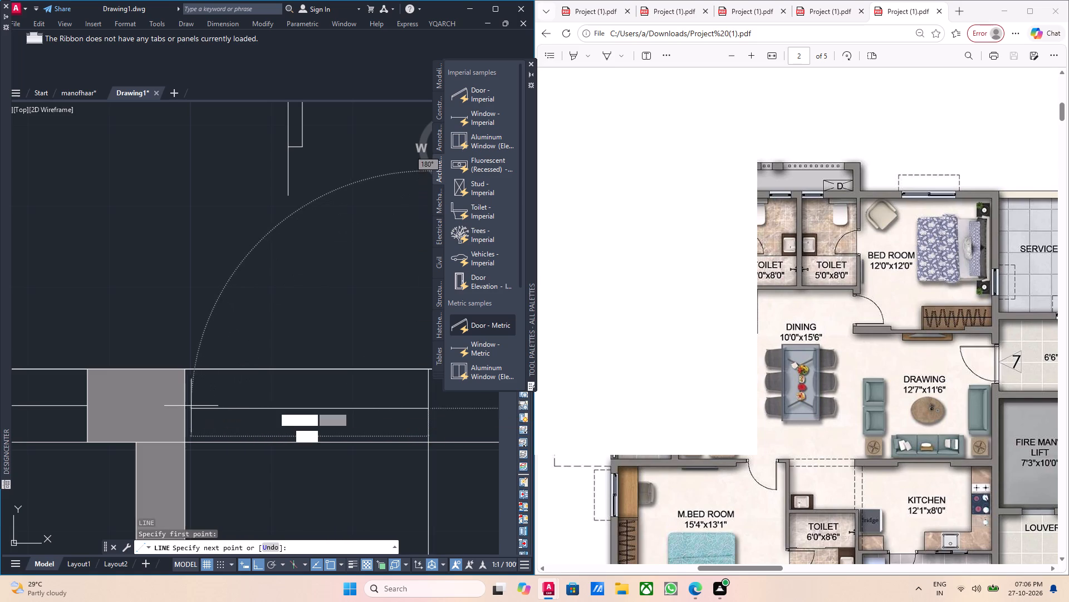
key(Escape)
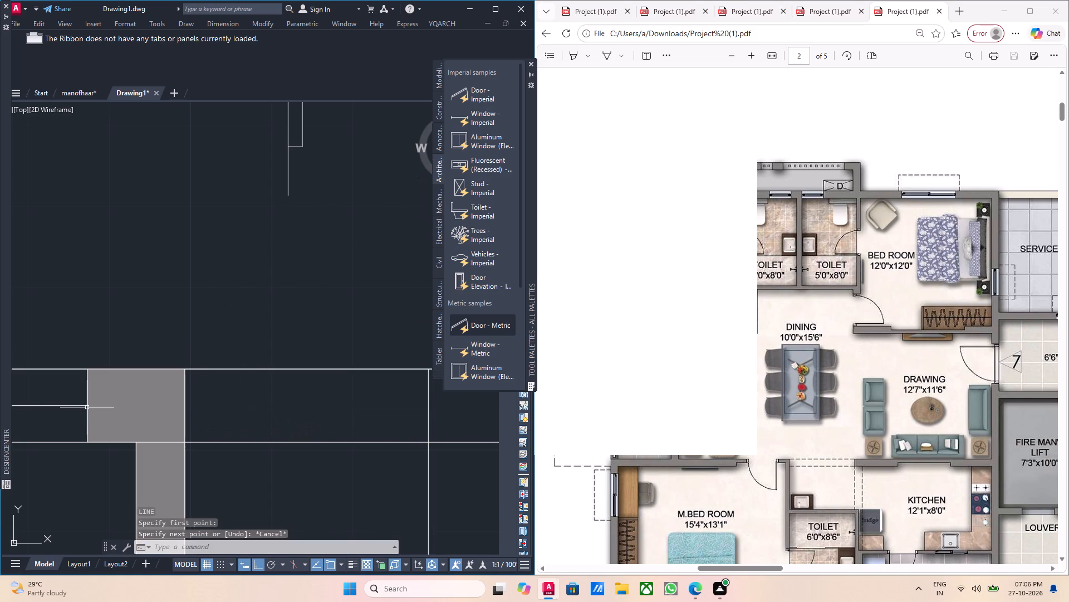
Draw a horizontal window line from the midpoint of the hatched wall block's far edge to the offset line.
key(l)
key(Return)
drag(88, 404, 93, 404)
click(428, 408)
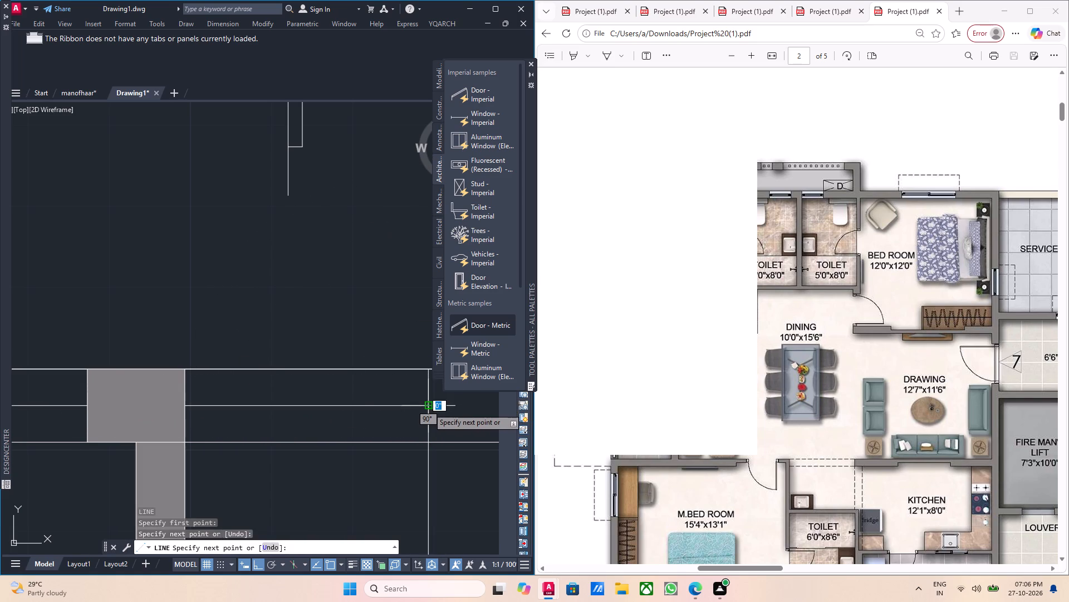
key(Escape)
Shorten the window line so it starts at the hatched wall block's face in the second toilet.
middle_drag(202, 419, 230, 425)
scroll(230, 425, up, 1)
drag(285, 438, 270, 411)
click(257, 395)
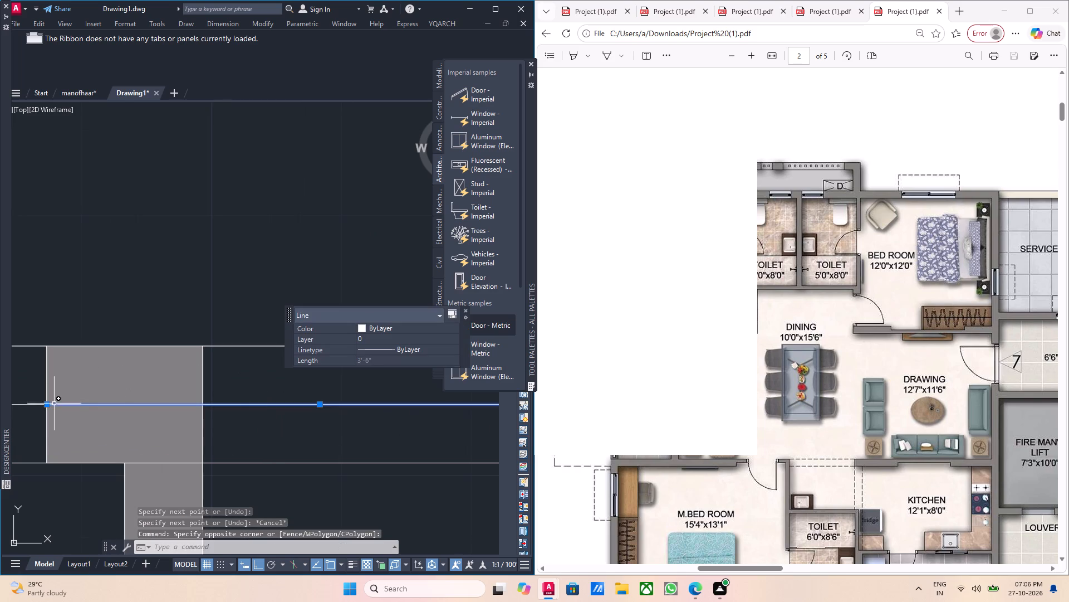
click(46, 404)
click(204, 408)
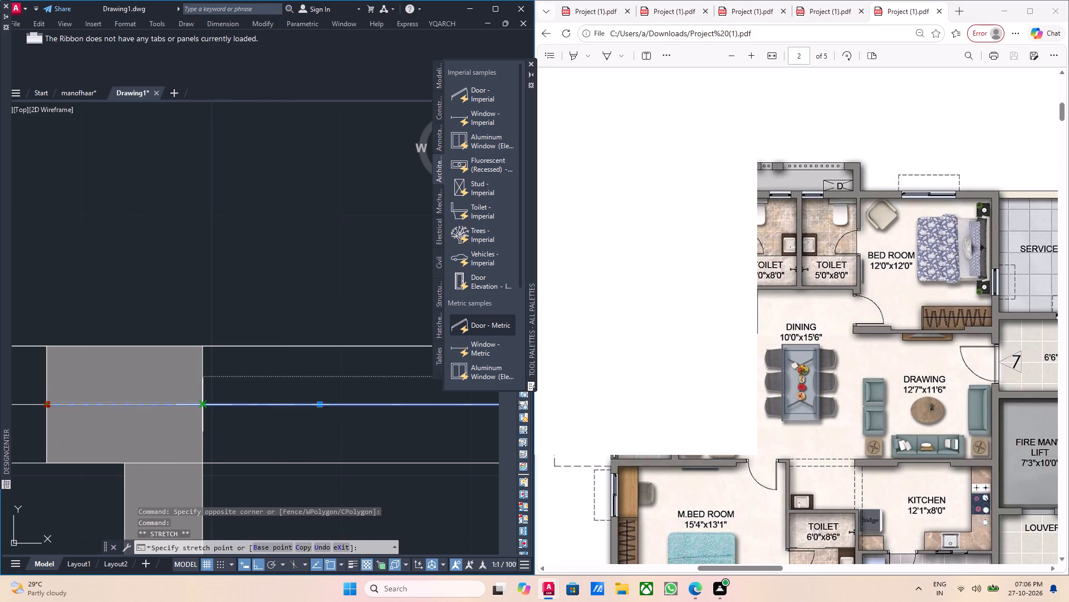
key(Escape)
Examine the second toilet's window opening and the adjoining outer wall up to the bedroom.
scroll(204, 408, down, 3)
middle_drag(244, 417, 225, 421)
scroll(264, 425, up, 1)
middle_drag(265, 426, 245, 424)
middle_drag(251, 425, 194, 402)
scroll(197, 401, down, 1)
scroll(229, 404, up, 1)
middle_drag(230, 403, 218, 398)
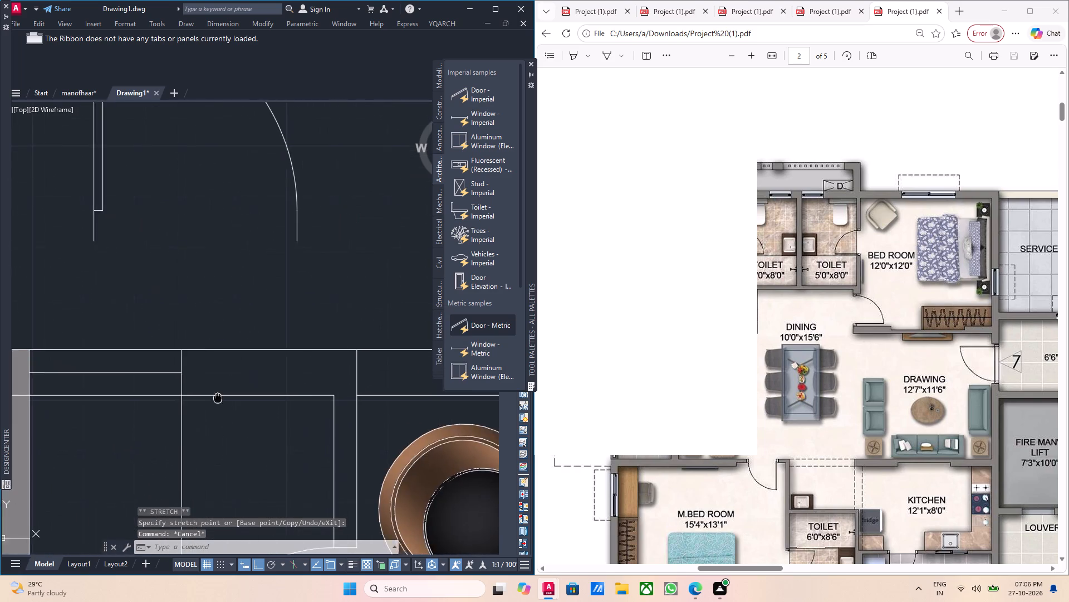
middle_drag(218, 398, 217, 398)
scroll(217, 398, down, 1)
middle_drag(243, 406, 236, 412)
scroll(166, 390, up, 3)
scroll(166, 390, down, 3)
scroll(151, 390, up, 1)
middle_drag(151, 390, 199, 395)
scroll(199, 395, down, 1)
scroll(185, 396, up, 1)
middle_drag(185, 396, 193, 400)
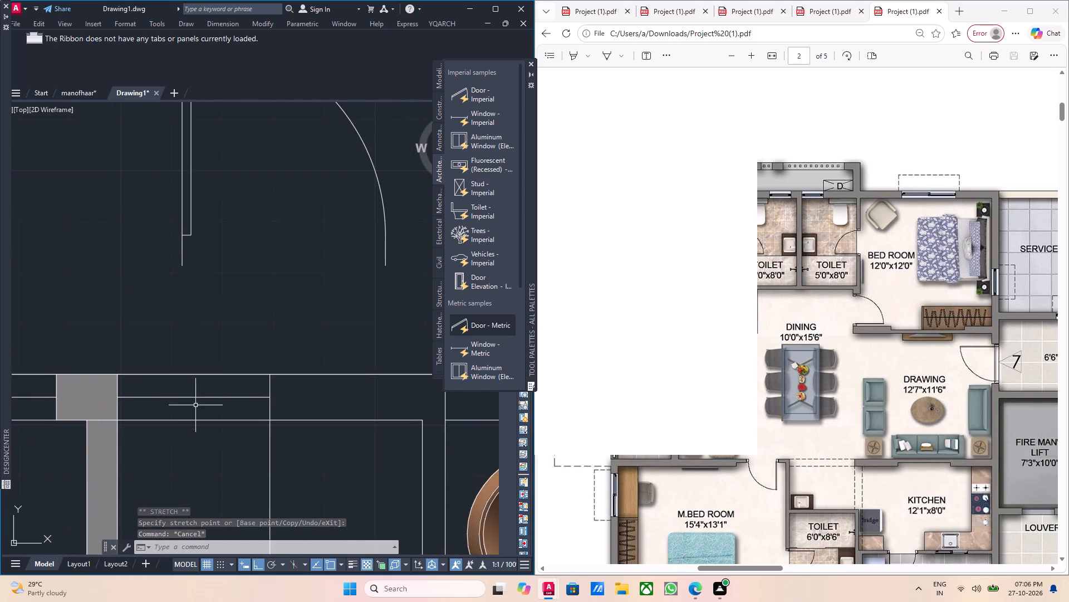
middle_drag(195, 406, 239, 430)
scroll(239, 430, down, 1)
scroll(234, 430, up, 2)
scroll(234, 430, down, 2)
scroll(251, 435, up, 1)
middle_drag(252, 435, 219, 413)
scroll(219, 413, down, 4)
scroll(264, 415, up, 1)
middle_drag(264, 418, 230, 420)
scroll(229, 421, down, 1)
scroll(224, 440, up, 3)
middle_click(224, 440)
middle_click(224, 440)
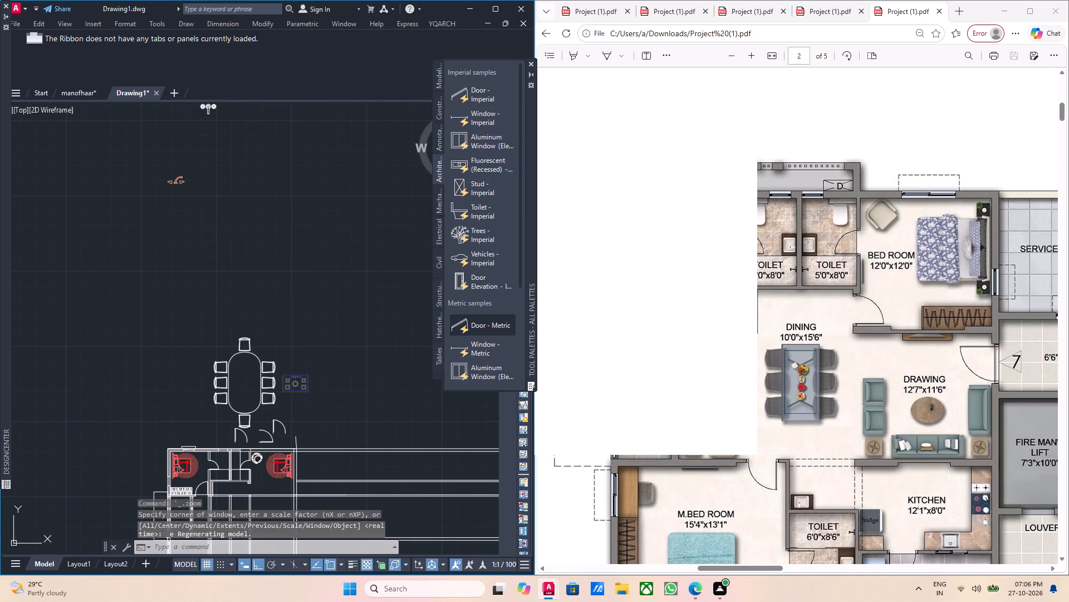
middle_click(224, 440)
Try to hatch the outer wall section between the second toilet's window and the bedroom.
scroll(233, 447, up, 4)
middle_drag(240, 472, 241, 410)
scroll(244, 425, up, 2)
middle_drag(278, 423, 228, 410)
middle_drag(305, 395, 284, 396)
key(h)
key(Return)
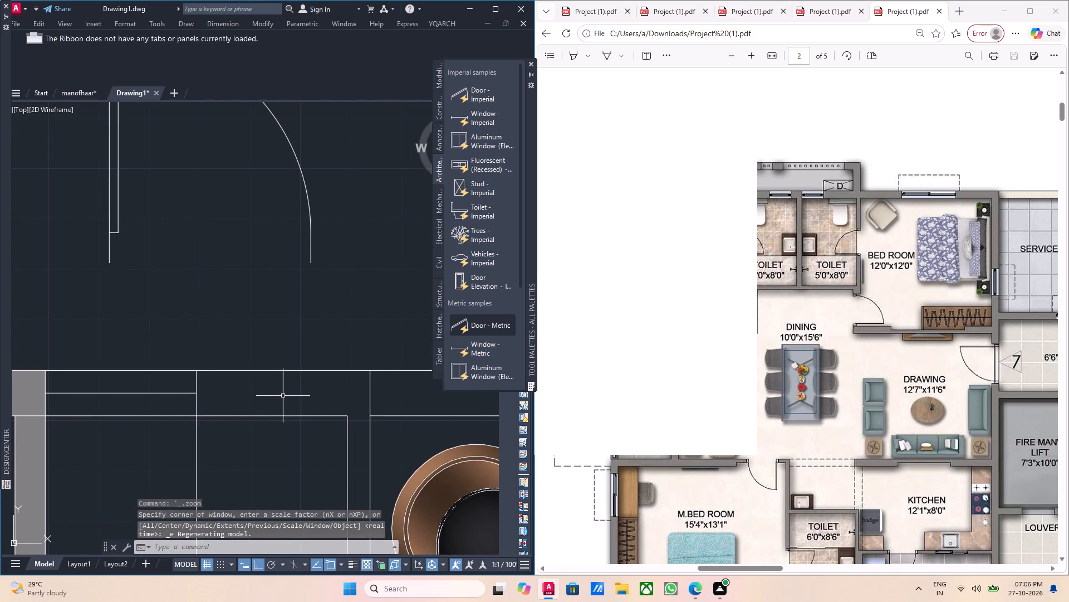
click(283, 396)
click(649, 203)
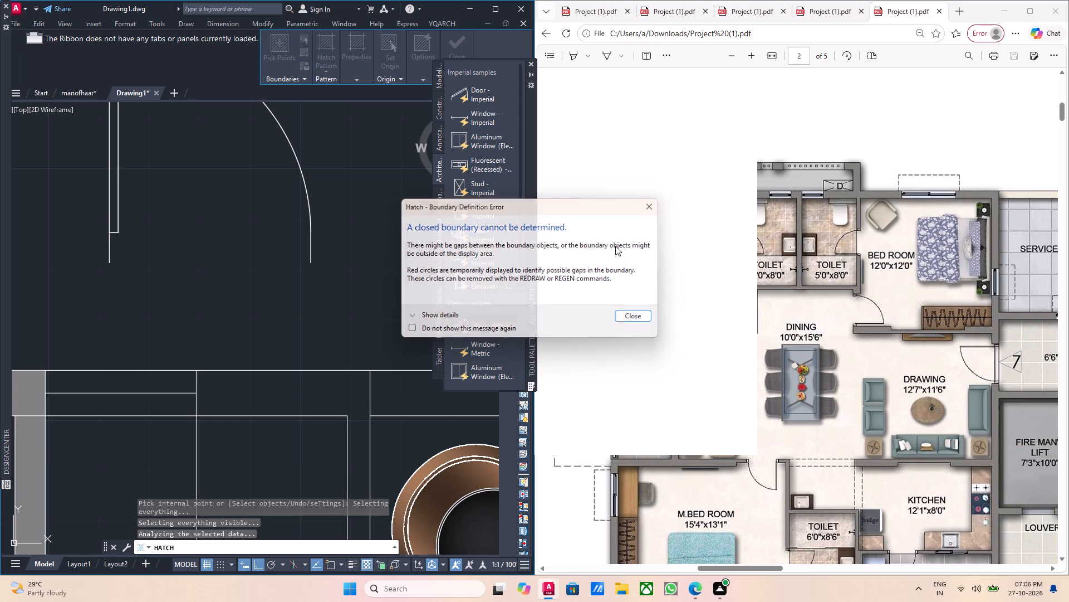
Hatch the L-shaped wall from the second toilet's window end around the corner down to its door.
scroll(314, 434, down, 1)
middle_drag(340, 433, 269, 343)
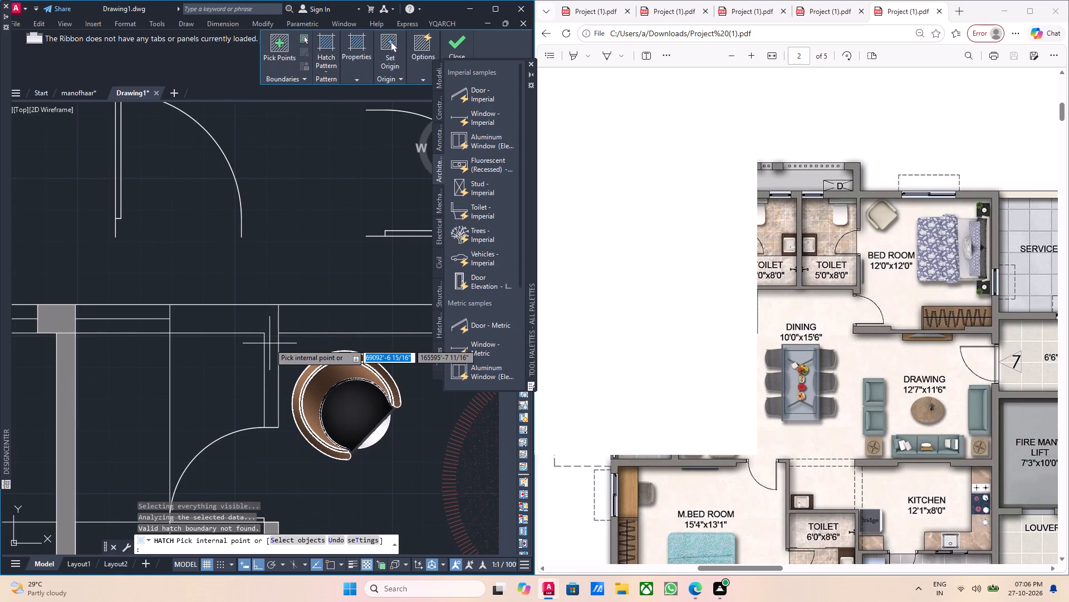
key(h)
key(Return)
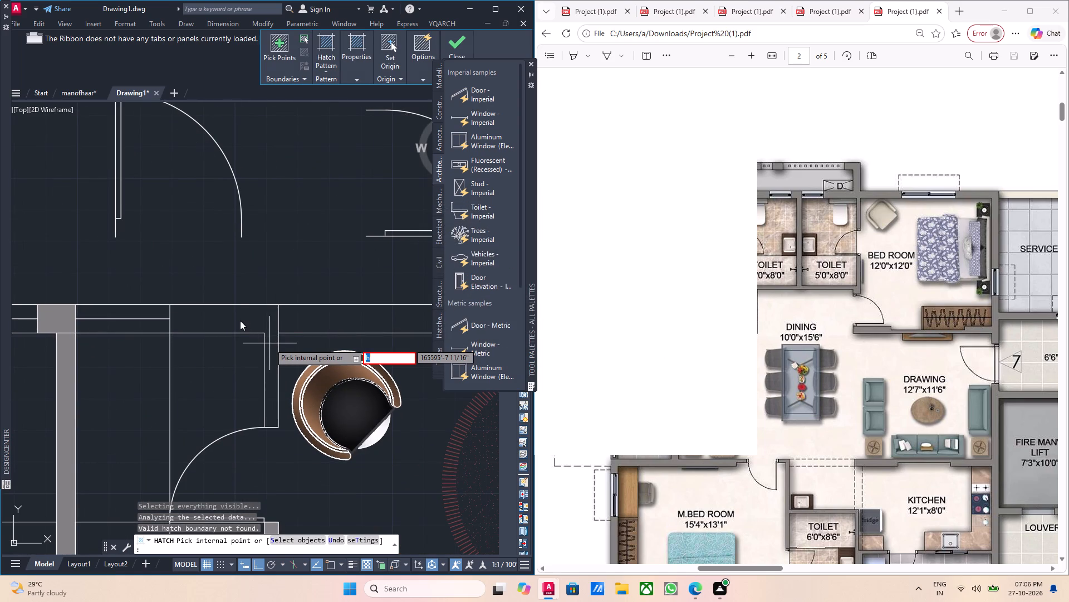
key(Escape)
key(h)
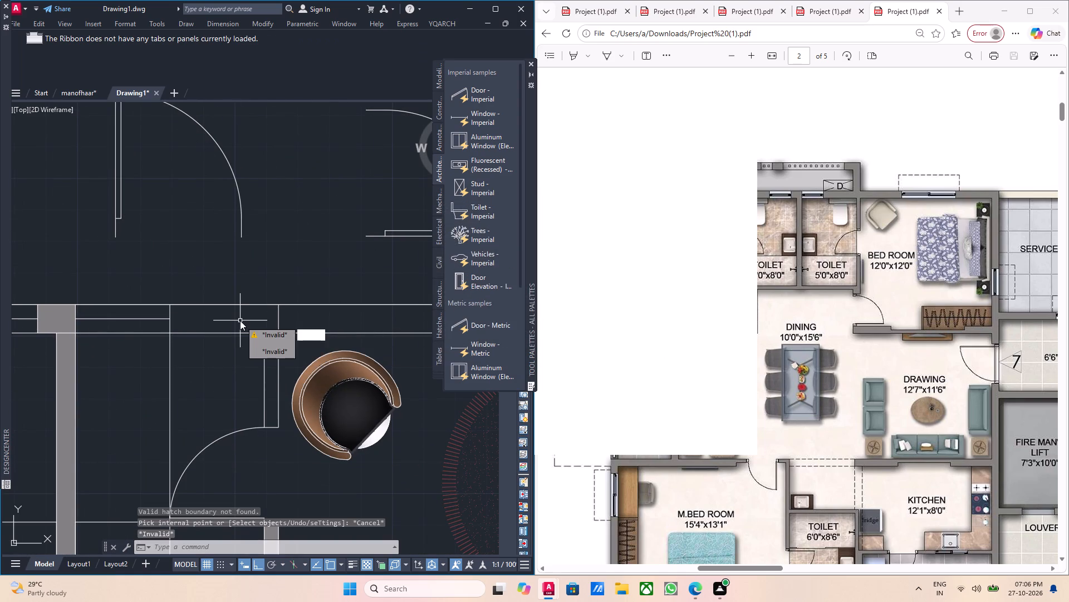
key(Return)
click(240, 321)
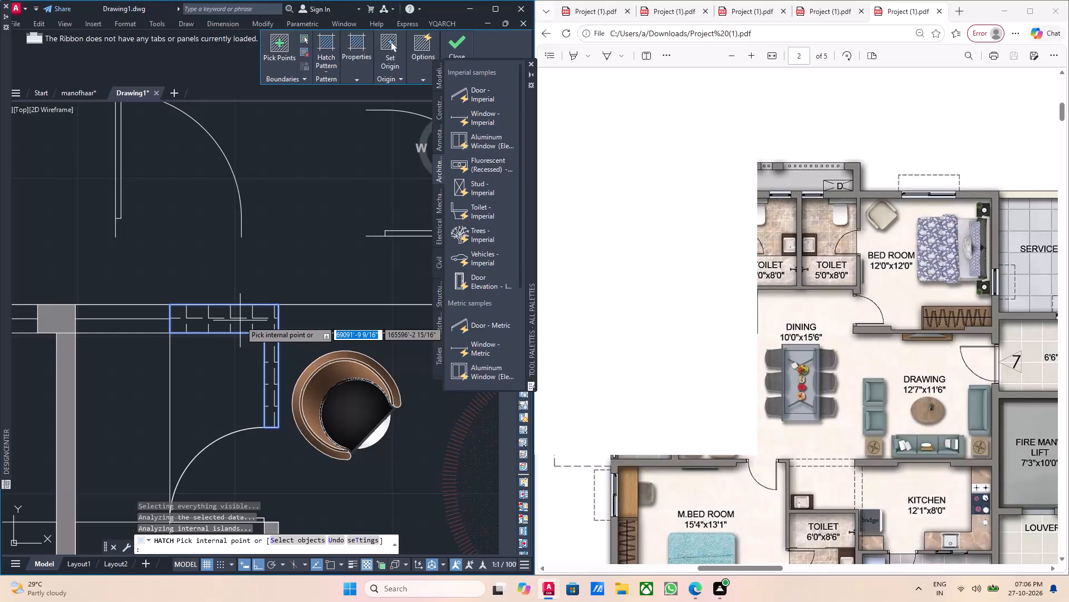
key(Escape)
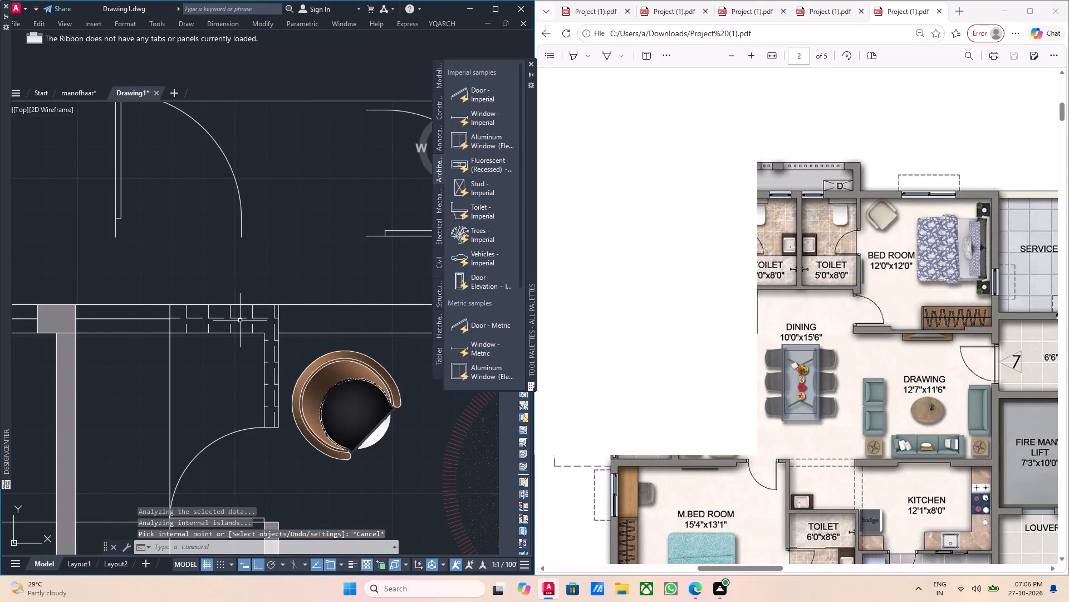
Match the new L-shaped wall hatch to the solid grey hatch of the wall block between the toilet windows.
text(ma)
key(Return)
click(55, 322)
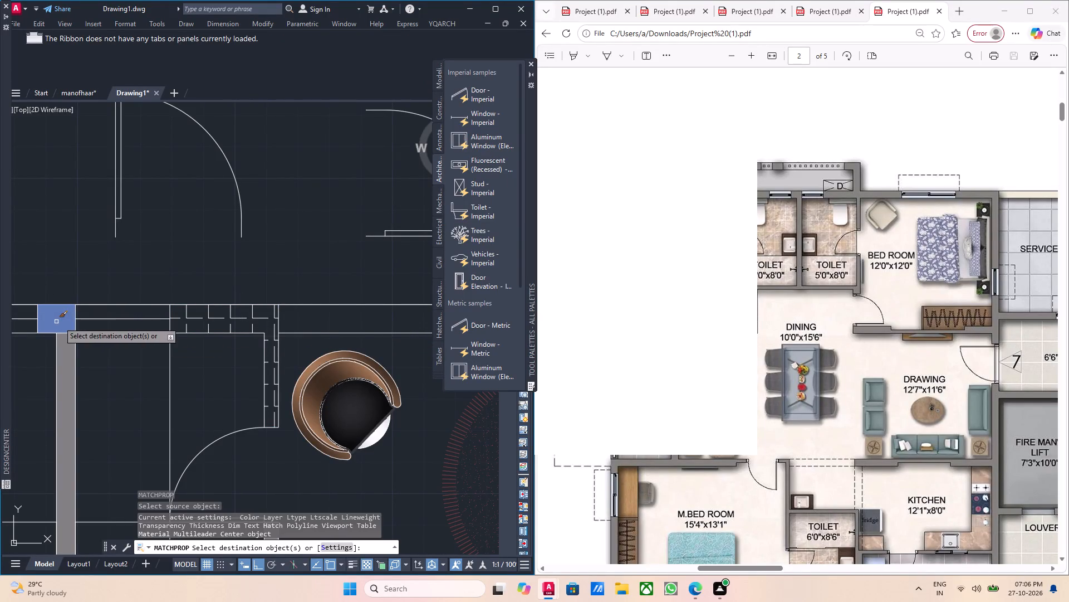
click(200, 318)
key(Escape)
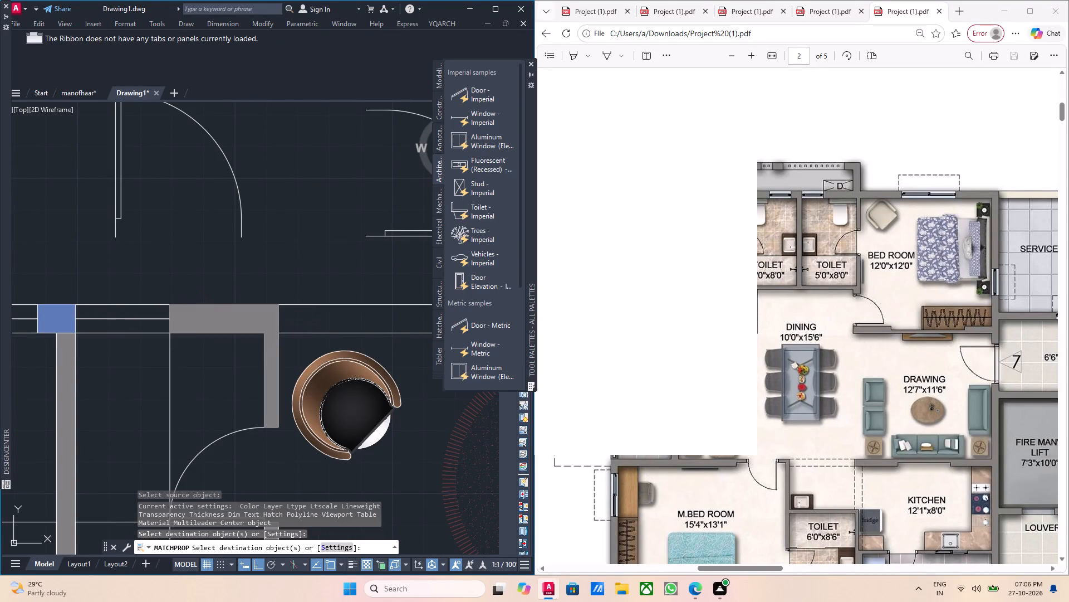
Examine the hatched walls, window openings and doors around the two toilets and adjoining bedrooms.
scroll(218, 324, down, 2)
middle_drag(229, 328, 202, 274)
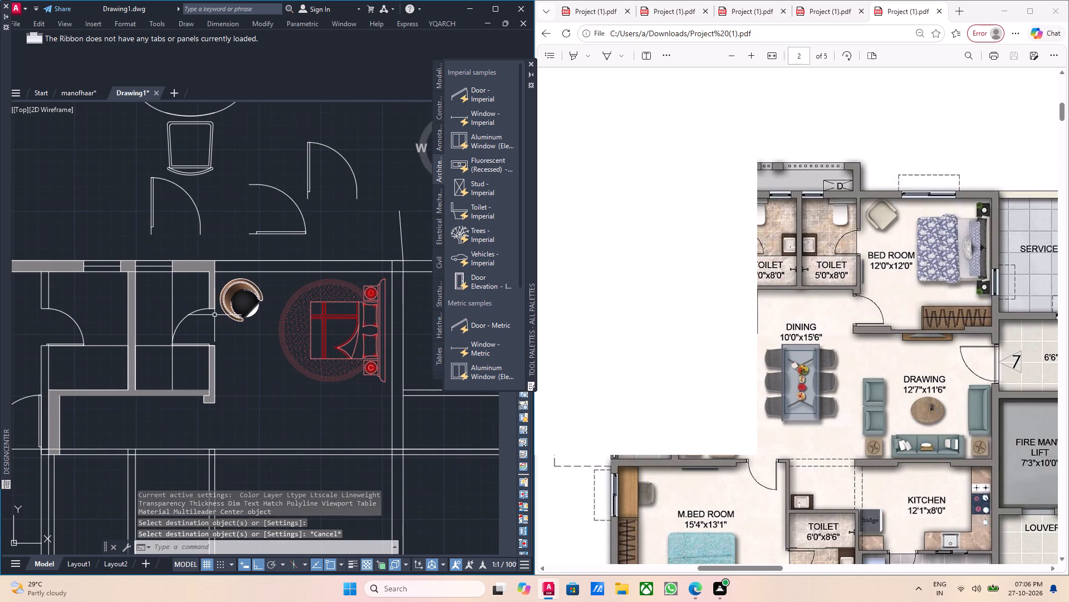
scroll(209, 334, up, 1)
scroll(205, 331, down, 2)
middle_drag(242, 343, 221, 337)
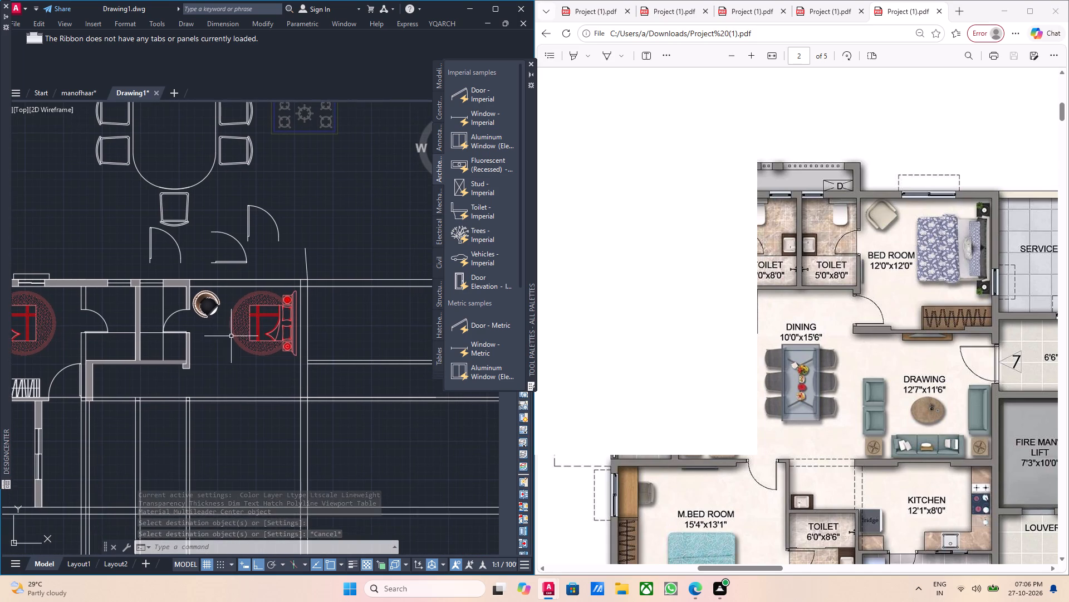
middle_drag(250, 334, 231, 315)
middle_click(237, 318)
middle_drag(205, 348, 346, 349)
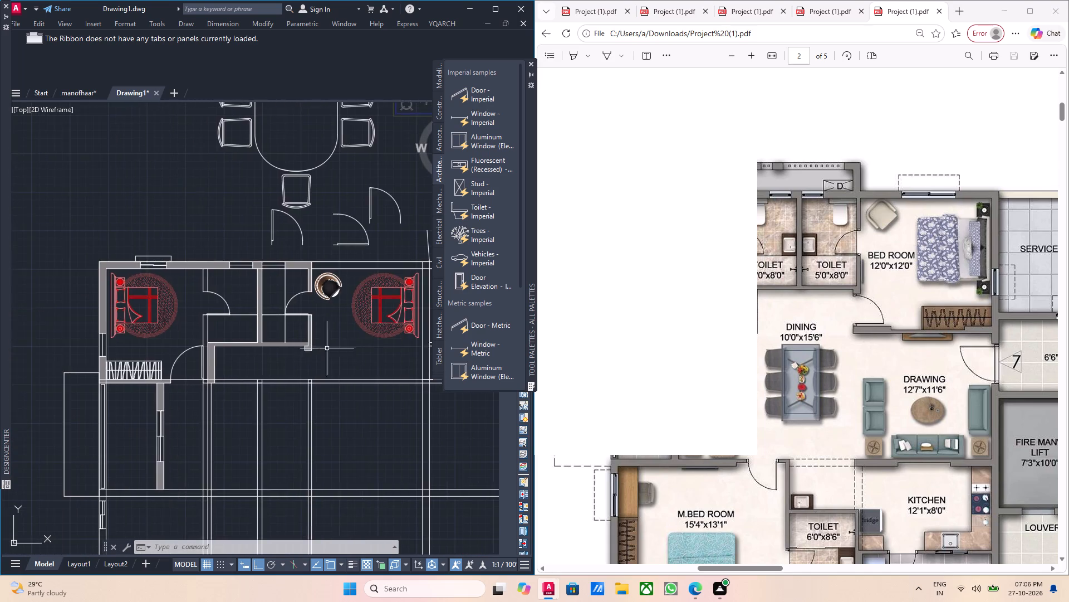
scroll(279, 302, up, 3)
scroll(385, 336, up, 1)
middle_drag(385, 337, 310, 334)
scroll(310, 334, down, 1)
scroll(327, 355, up, 1)
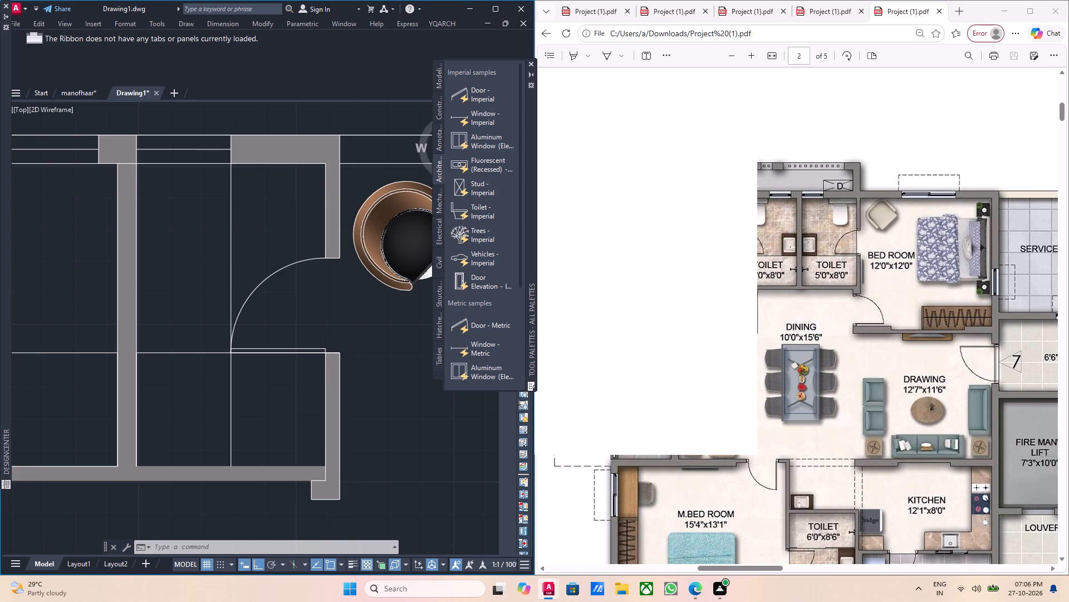
scroll(303, 356, down, 2)
middle_drag(290, 377, 250, 333)
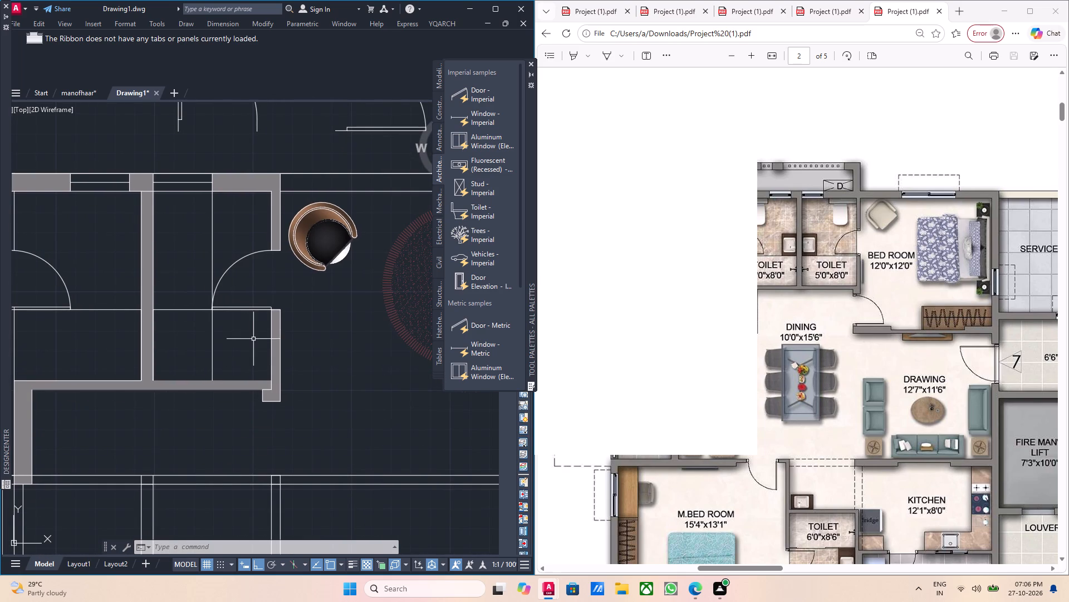
middle_click(251, 340)
scroll(251, 340, down, 1)
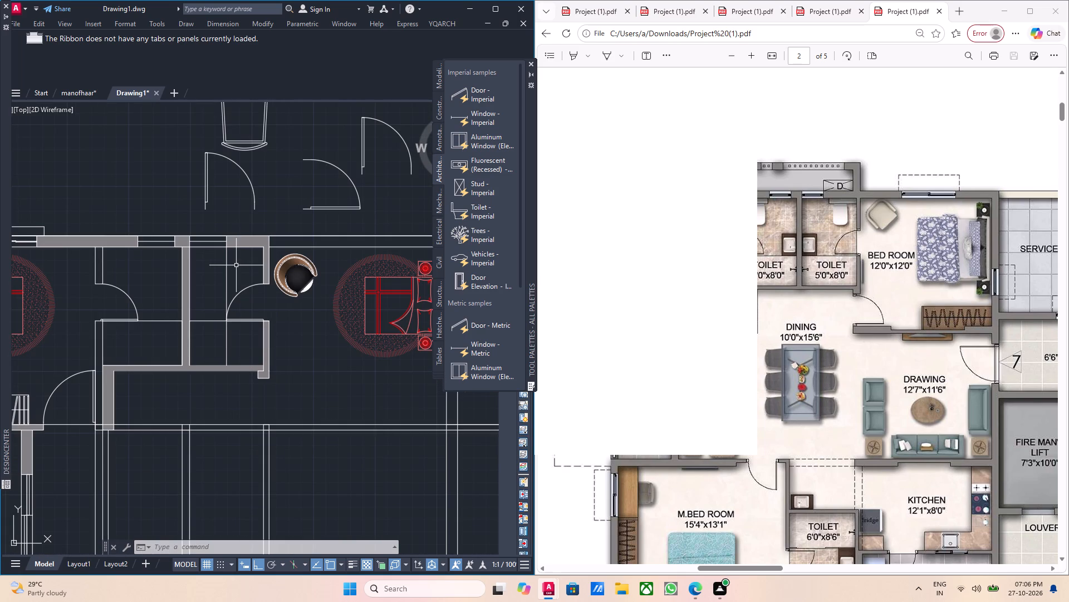
Delete the leftover vertical window offset line running across the second toilet.
click(229, 276)
click(215, 281)
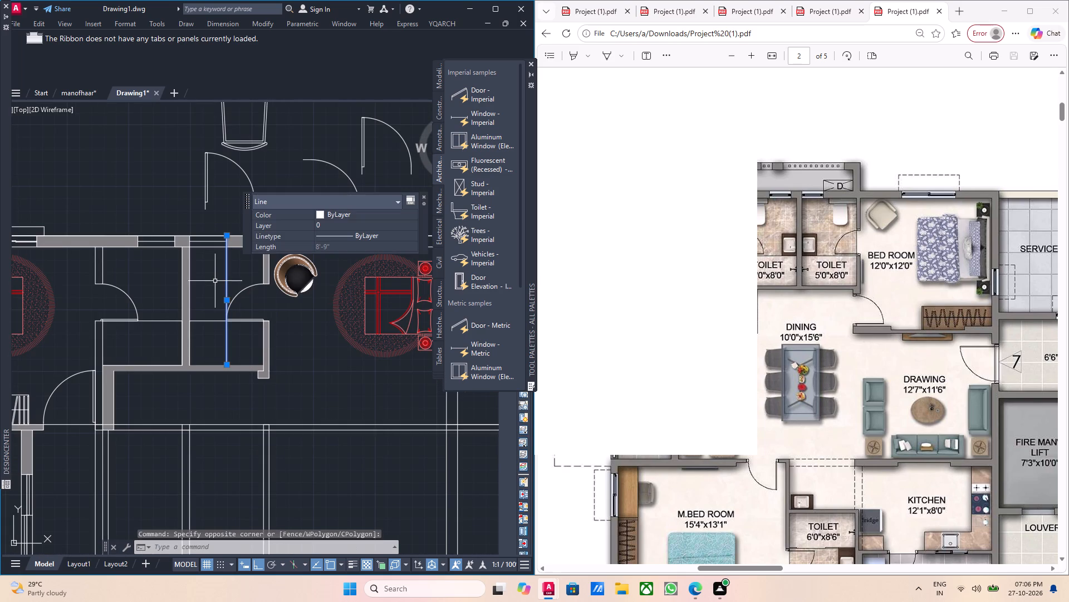
key(Delete)
middle_click(223, 298)
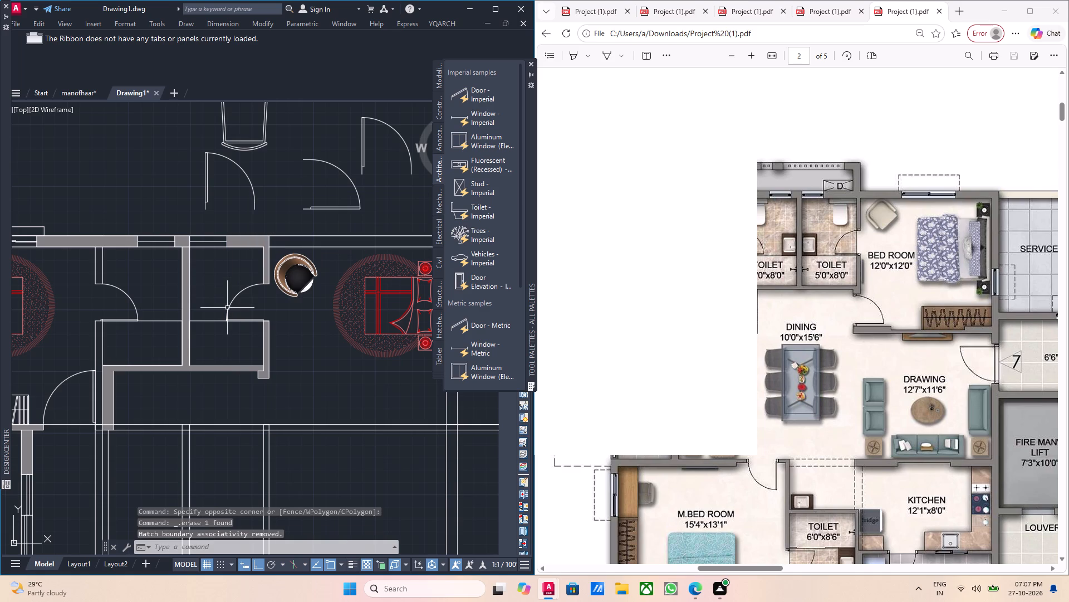
key(Escape)
Examine the bedroom beside the second toilet and the layout around the toilets.
middle_drag(218, 308, 205, 303)
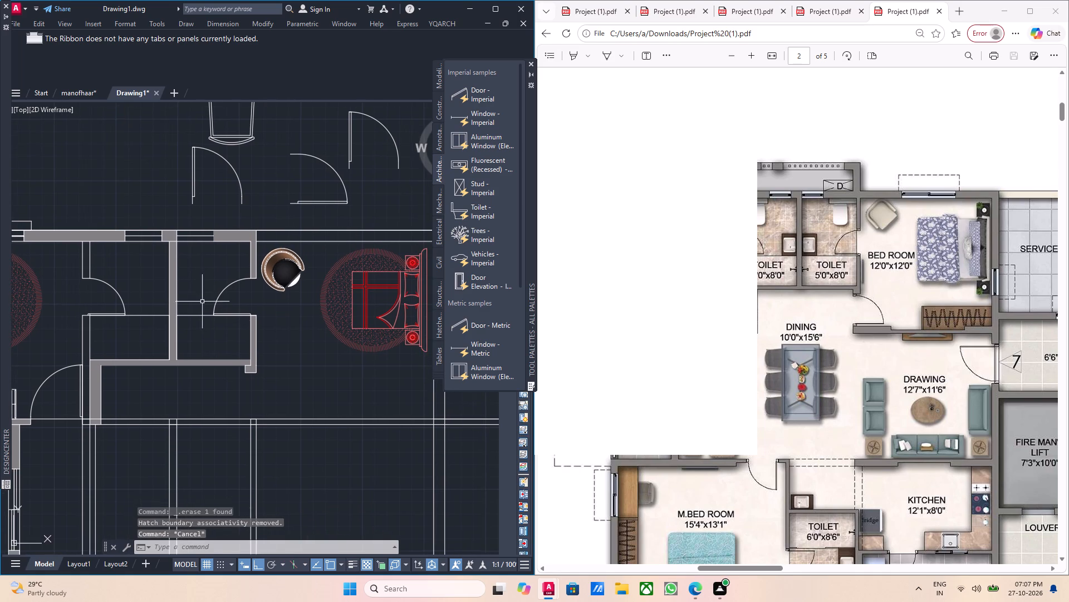
middle_drag(199, 297, 202, 309)
scroll(200, 308, down, 1)
middle_drag(200, 308, 161, 278)
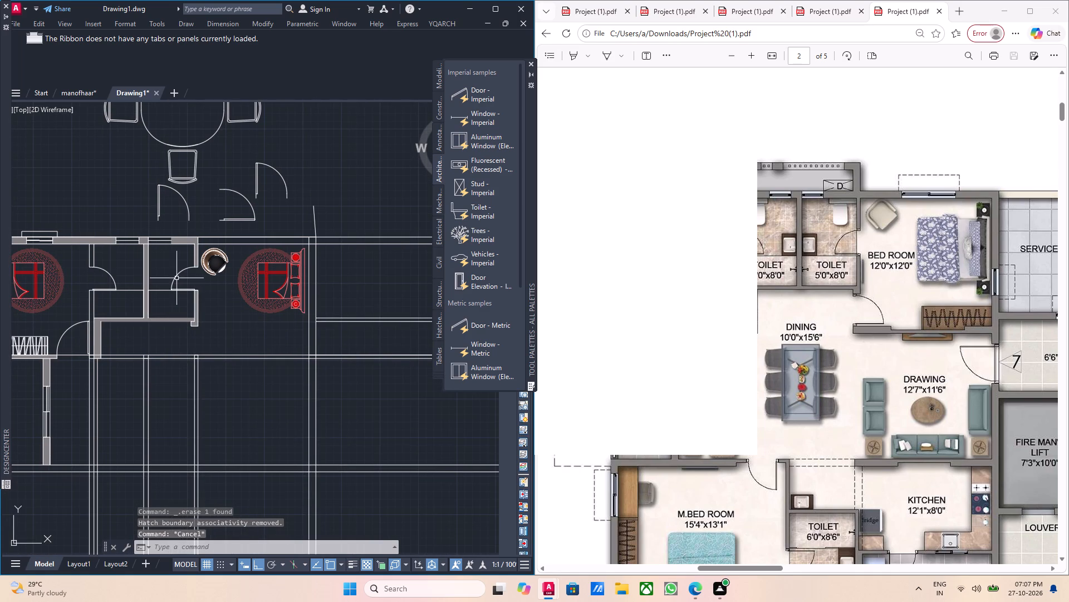
middle_drag(183, 275, 184, 259)
middle_click(174, 321)
middle_drag(221, 312, 210, 319)
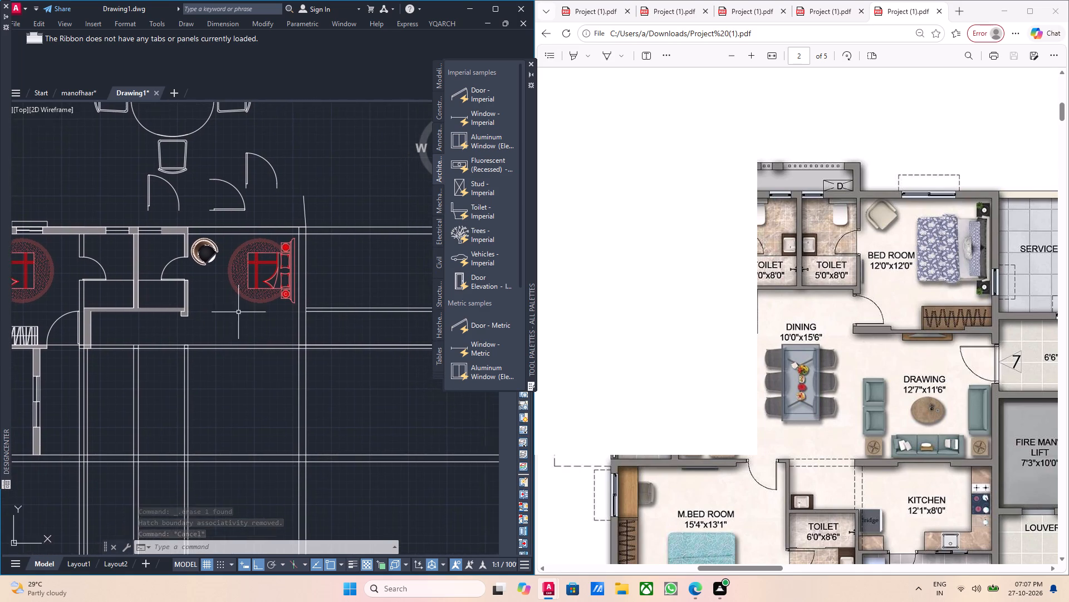
middle_drag(247, 312, 223, 334)
scroll(190, 334, up, 1)
scroll(212, 331, down, 2)
middle_drag(190, 336, 239, 336)
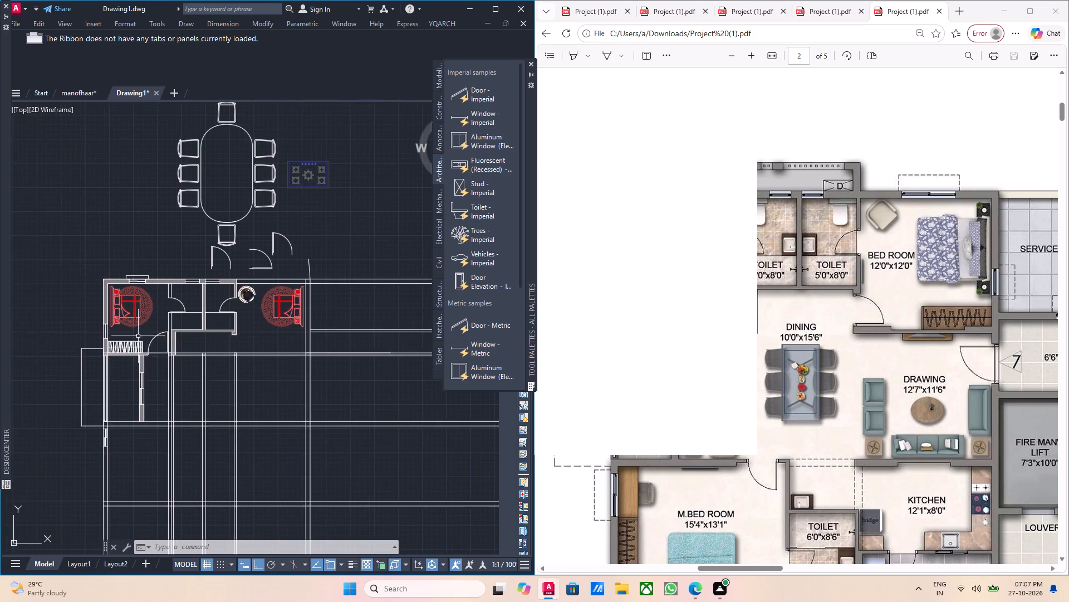
Copy the first bedroom's wardrobe by its lower-right corner to the second bedroom's lower-right wall corner.
scroll(130, 338, up, 4)
drag(213, 385, 194, 385)
click(114, 355)
middle_drag(122, 362, 131, 362)
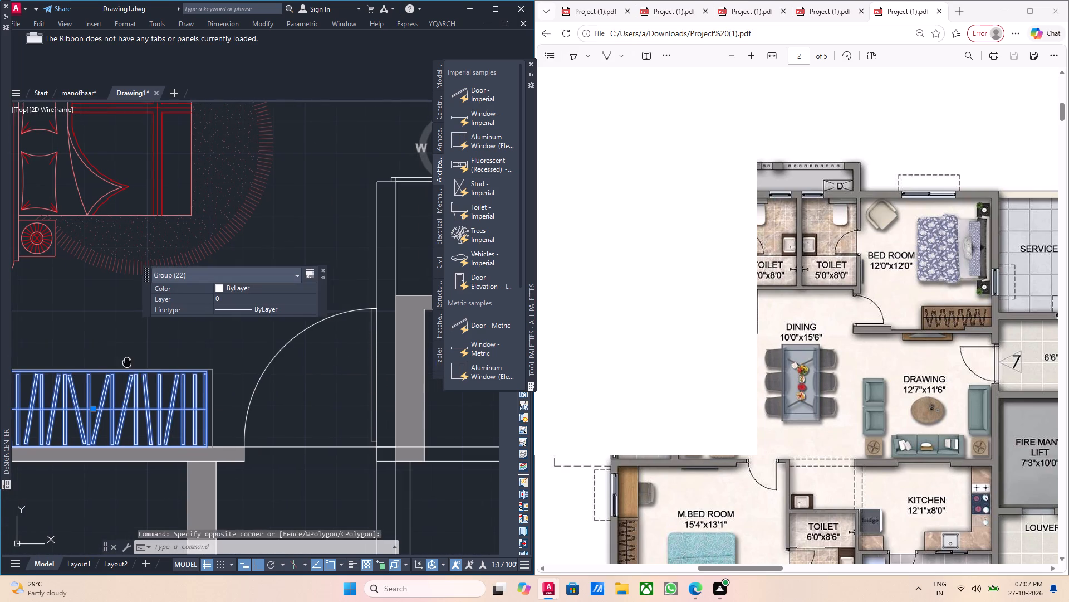
middle_drag(131, 362, 179, 349)
middle_drag(208, 359, 168, 349)
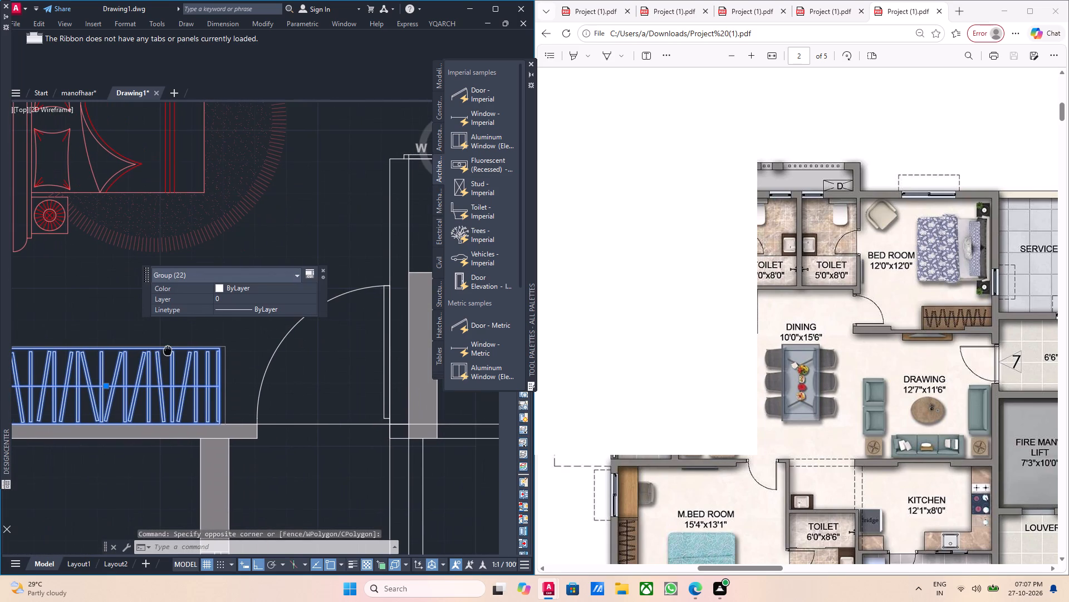
text(co)
key(Return)
scroll(153, 387, down, 3)
middle_drag(134, 388, 156, 386)
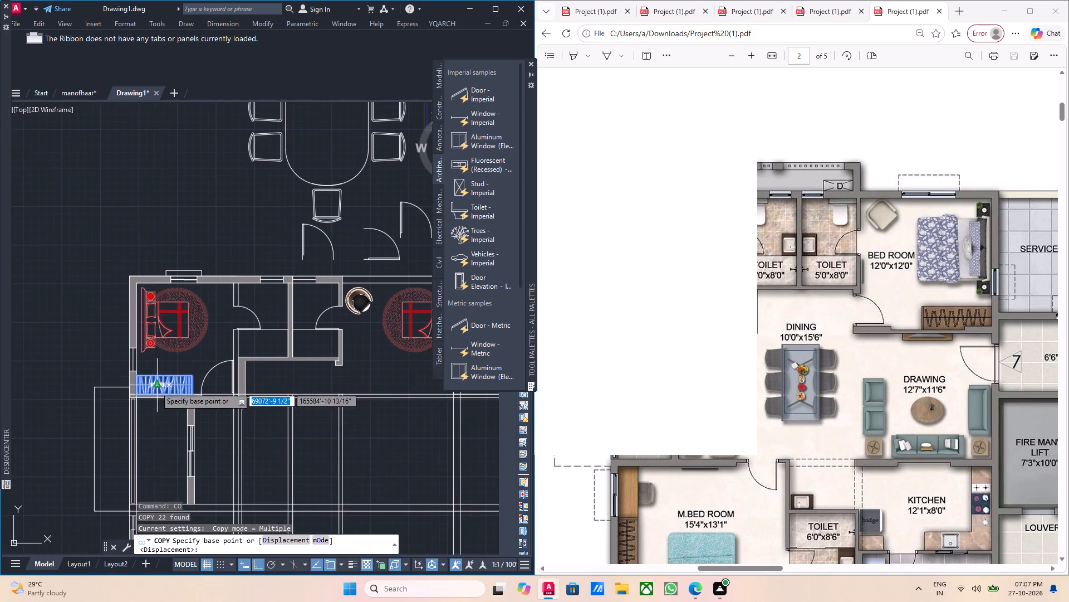
scroll(137, 395, up, 3)
scroll(364, 394, up, 3)
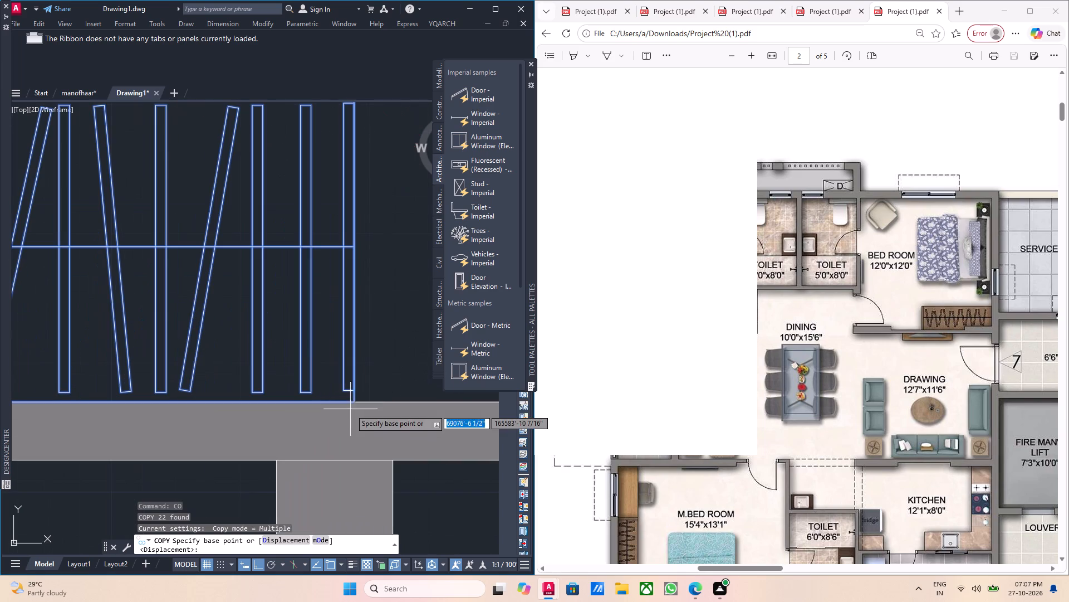
click(354, 402)
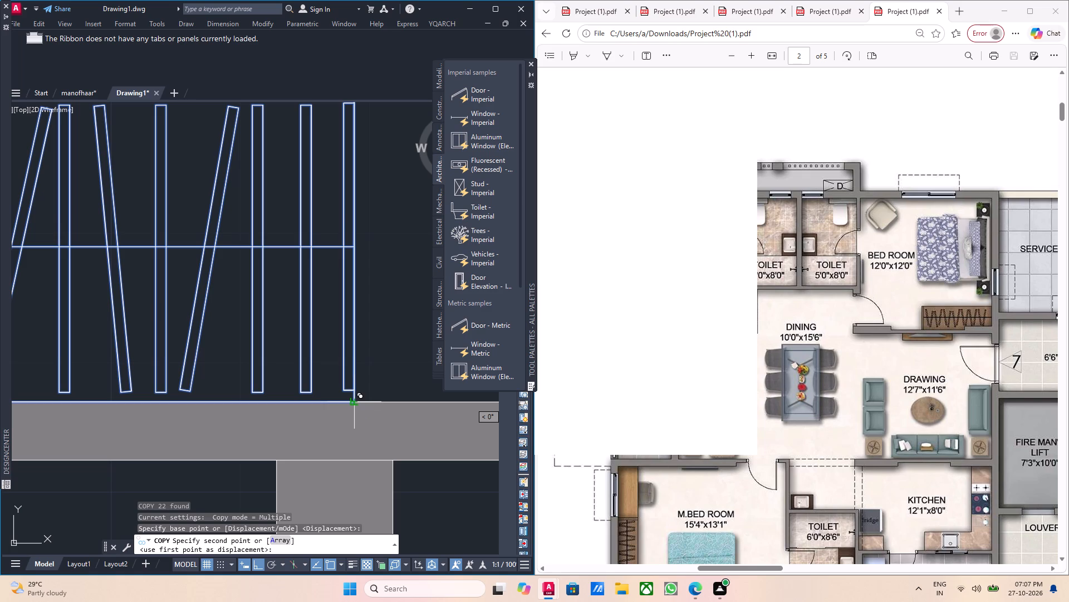
scroll(354, 402, down, 6)
middle_drag(354, 418, 130, 414)
middle_drag(237, 409, 215, 417)
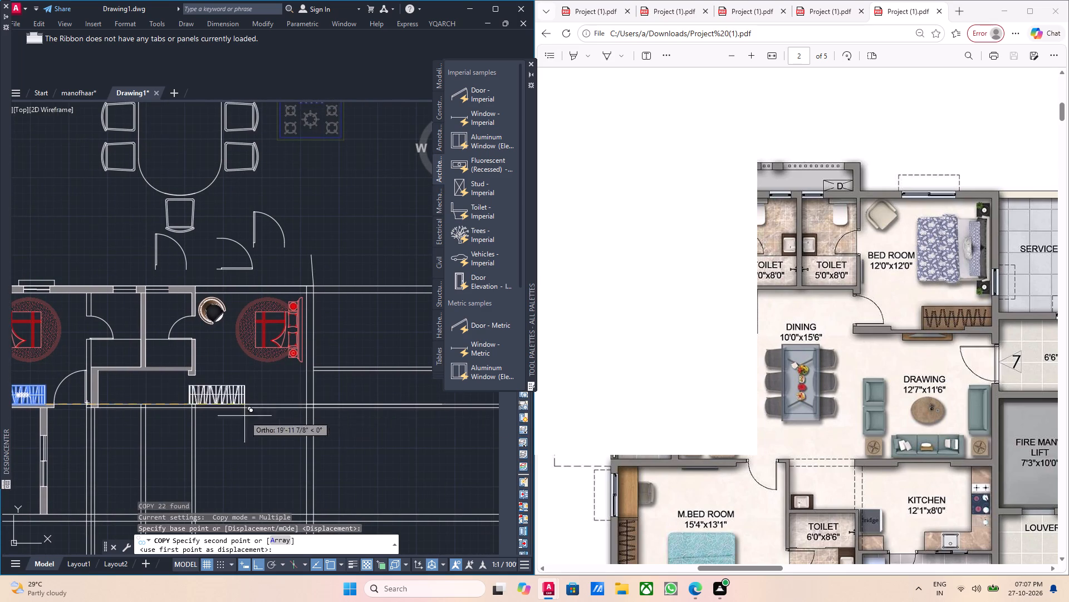
scroll(303, 411, up, 5)
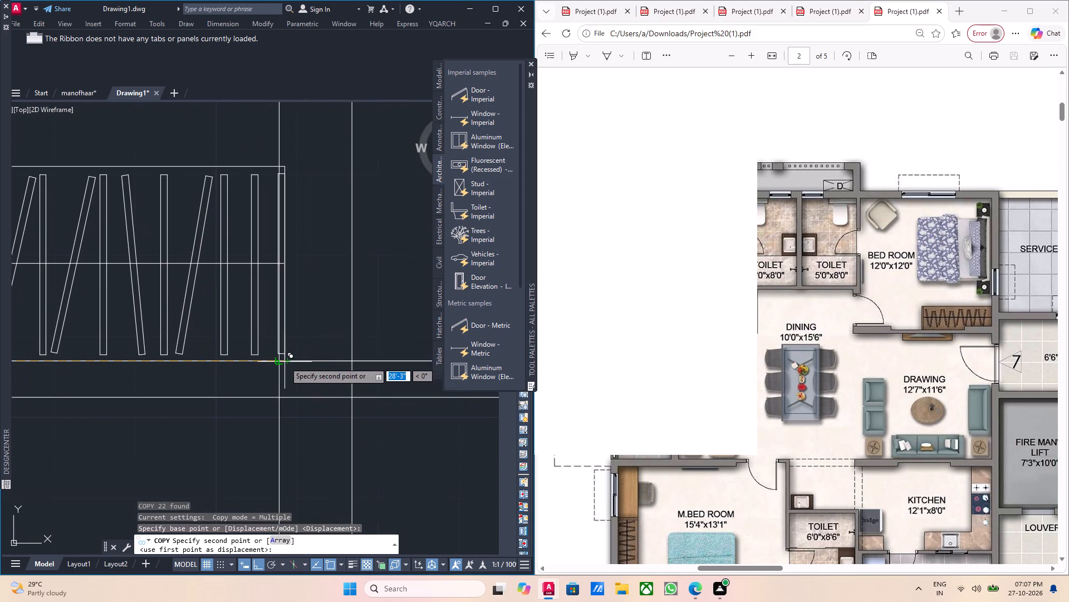
click(278, 361)
scroll(327, 391, down, 1)
key(Escape)
Examine the copied wardrobe and the wall lines below it across to the second toilet's wall end.
scroll(297, 387, down, 1)
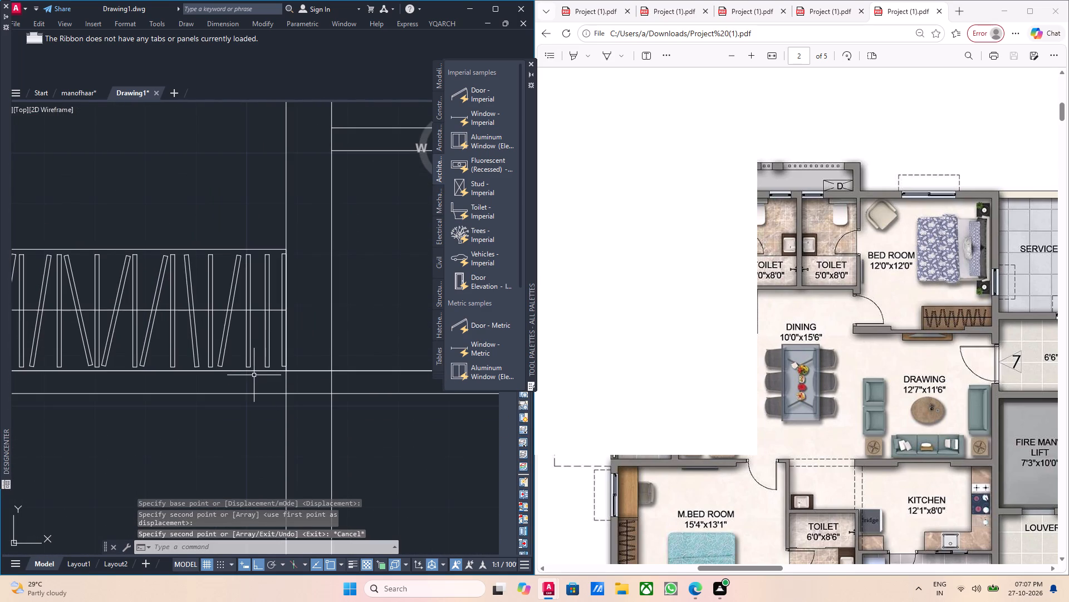
scroll(237, 375, down, 3)
middle_drag(237, 374, 285, 376)
middle_drag(134, 356, 144, 365)
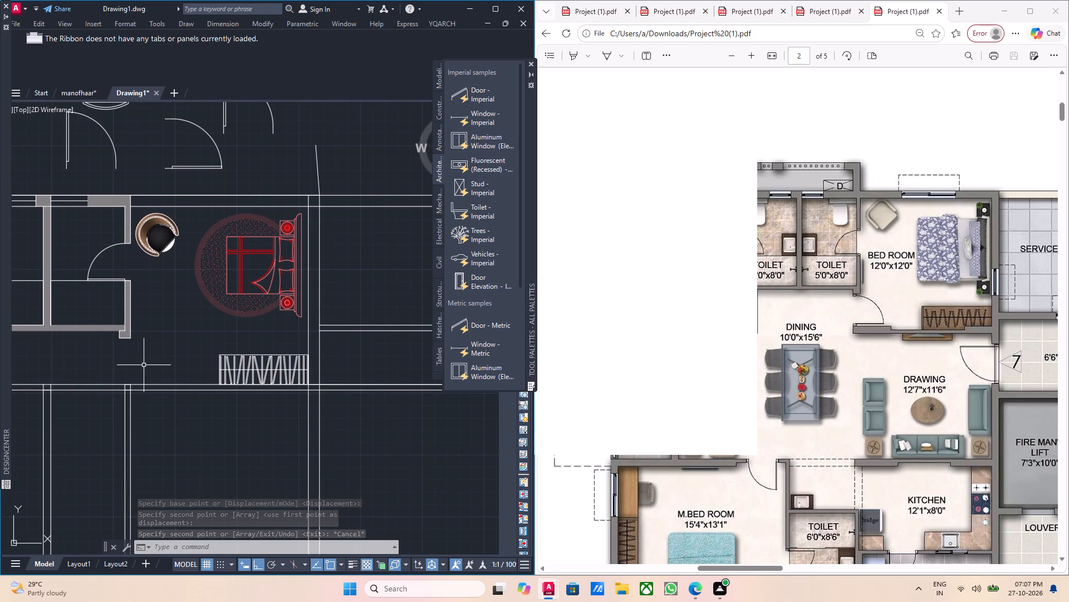
middle_drag(143, 368, 215, 360)
middle_click(215, 360)
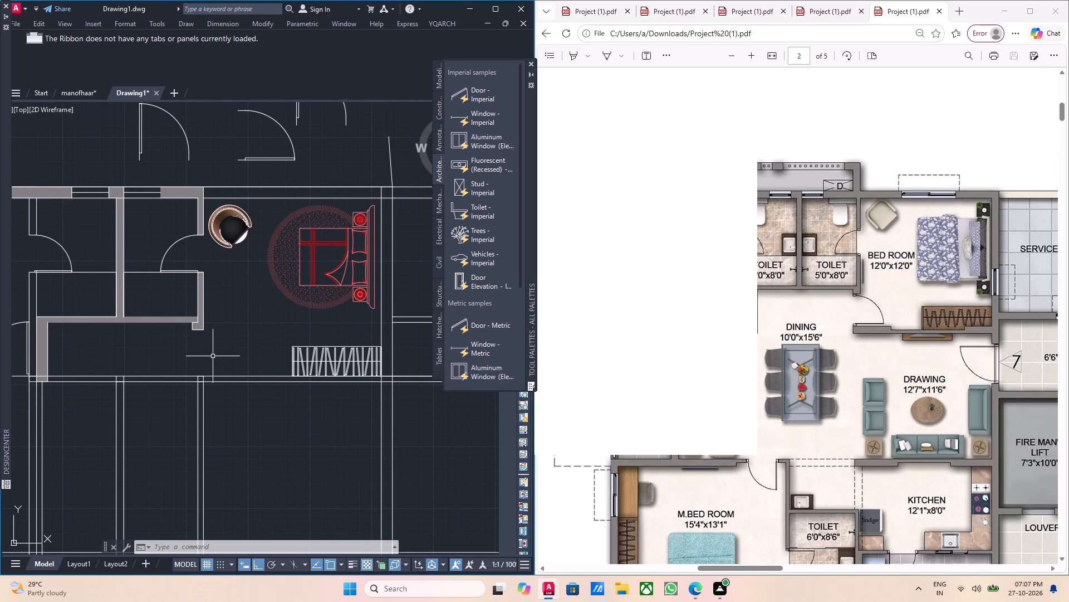
middle_click(224, 352)
scroll(272, 371, up, 2)
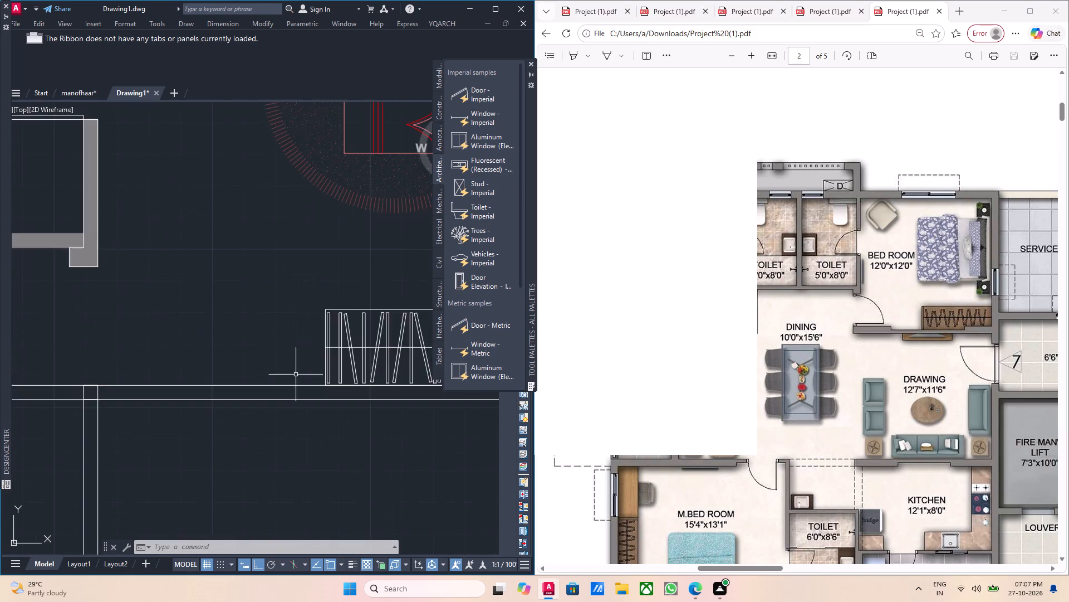
middle_drag(295, 376, 203, 355)
middle_drag(354, 362, 193, 376)
middle_click(227, 365)
scroll(251, 382, up, 2)
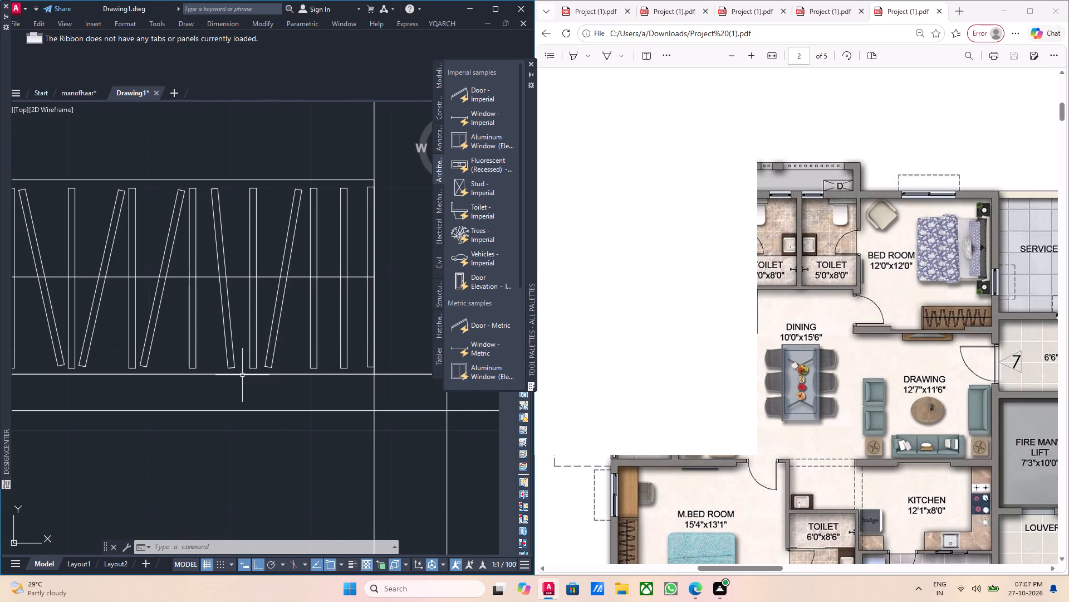
click(242, 375)
scroll(276, 420, down, 3)
key(Escape)
middle_drag(258, 420, 311, 423)
middle_drag(222, 421, 249, 415)
middle_click(199, 414)
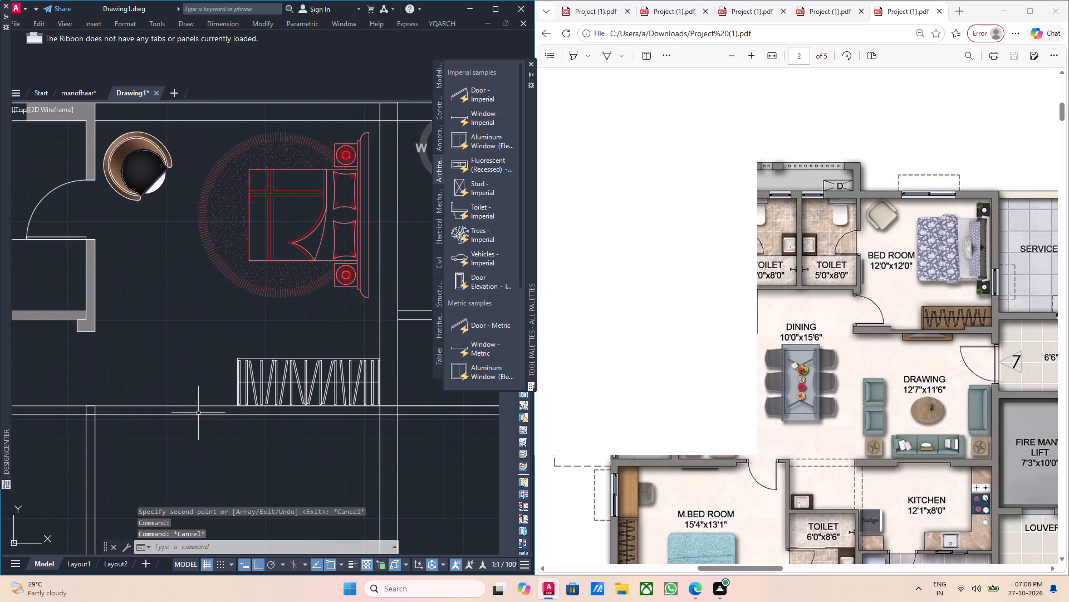
middle_drag(125, 403, 160, 399)
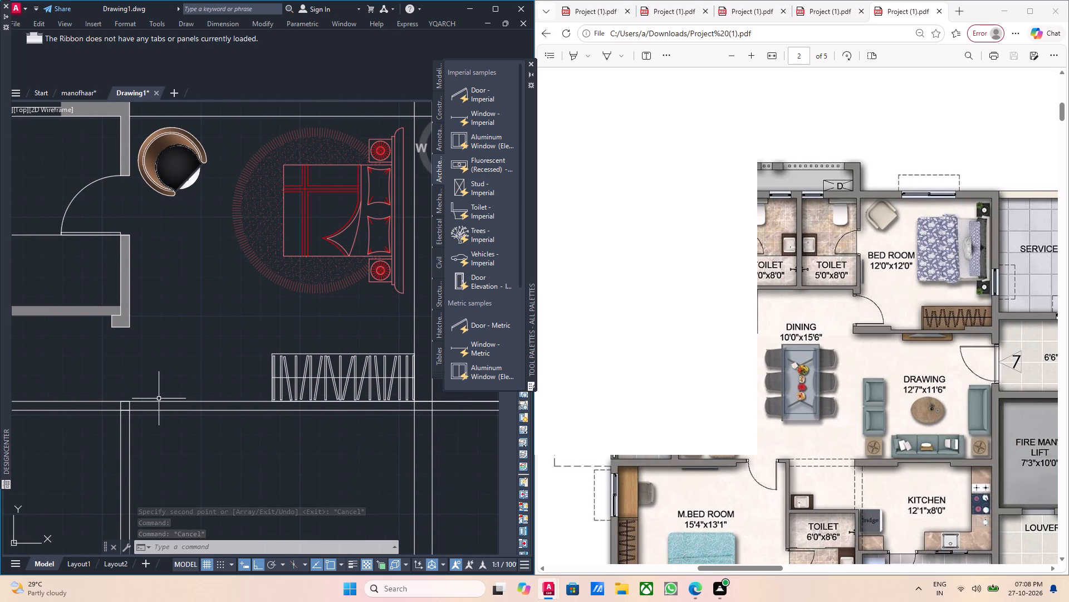
Offset the horizontal wall line beneath the second bedroom's wardrobe 4.5 inches upward.
middle_drag(159, 399, 168, 409)
scroll(176, 417, up, 3)
drag(194, 415, 194, 409)
click(188, 391)
middle_drag(225, 404, 210, 401)
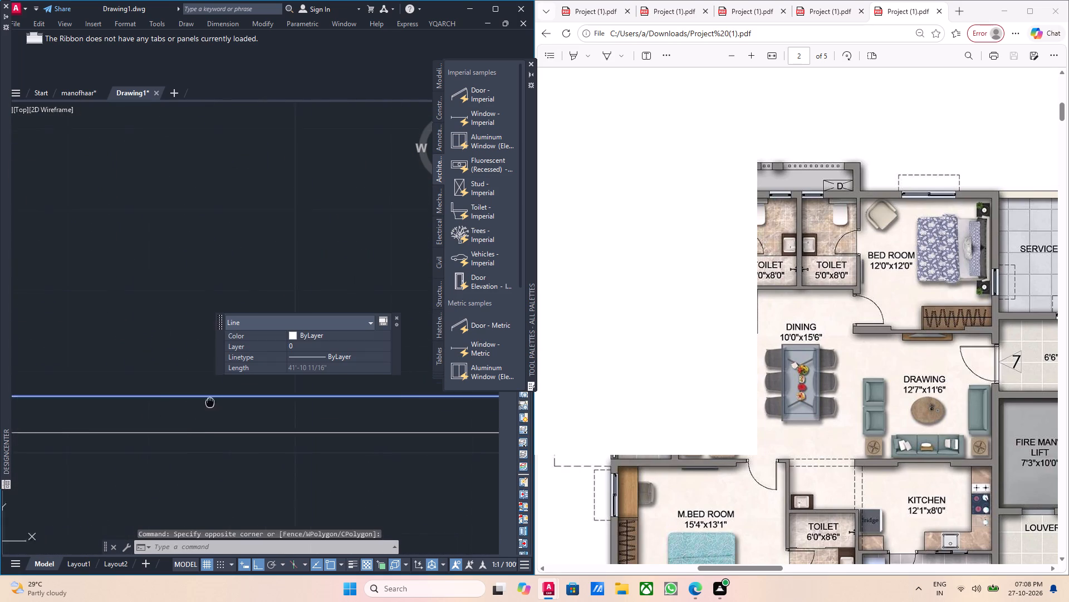
middle_drag(210, 401, 141, 374)
key(o)
key(Return)
scroll(141, 374, down, 3)
middle_drag(235, 391, 177, 392)
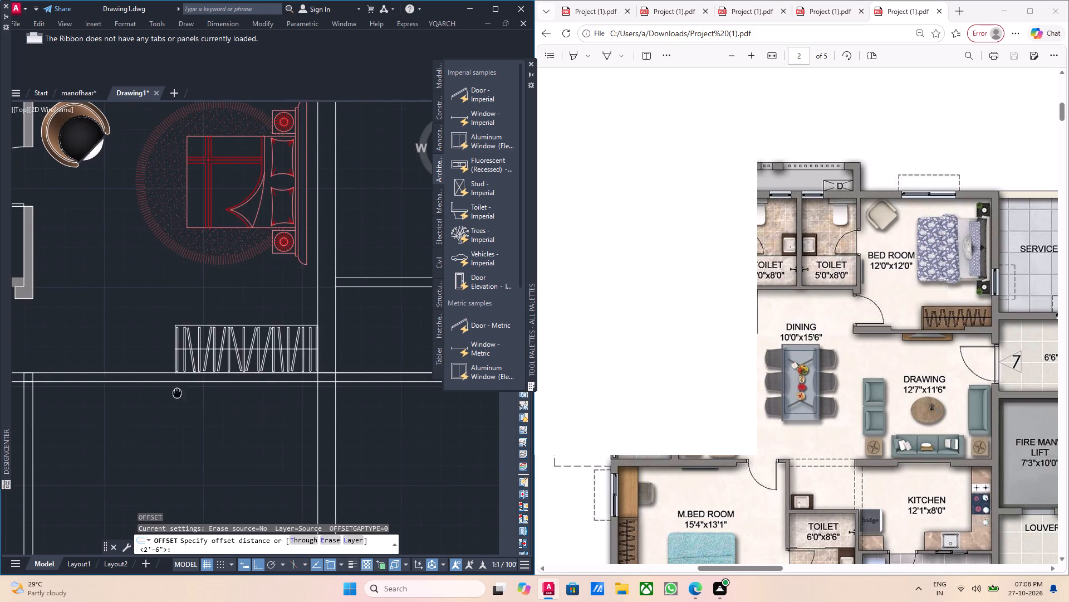
scroll(330, 384, up, 3)
click(291, 351)
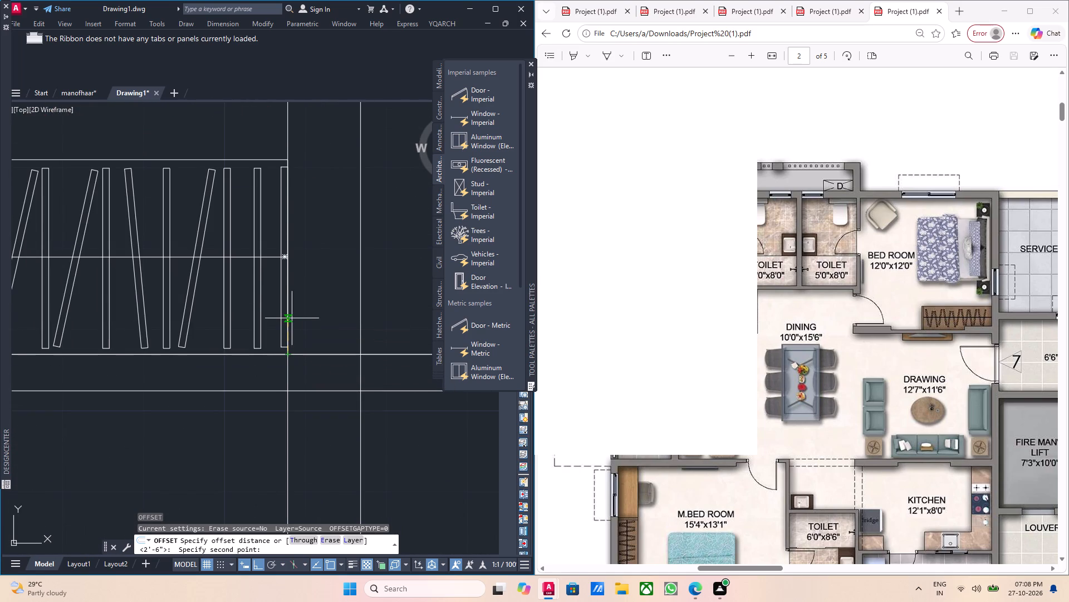
text(4.5)
key(Return)
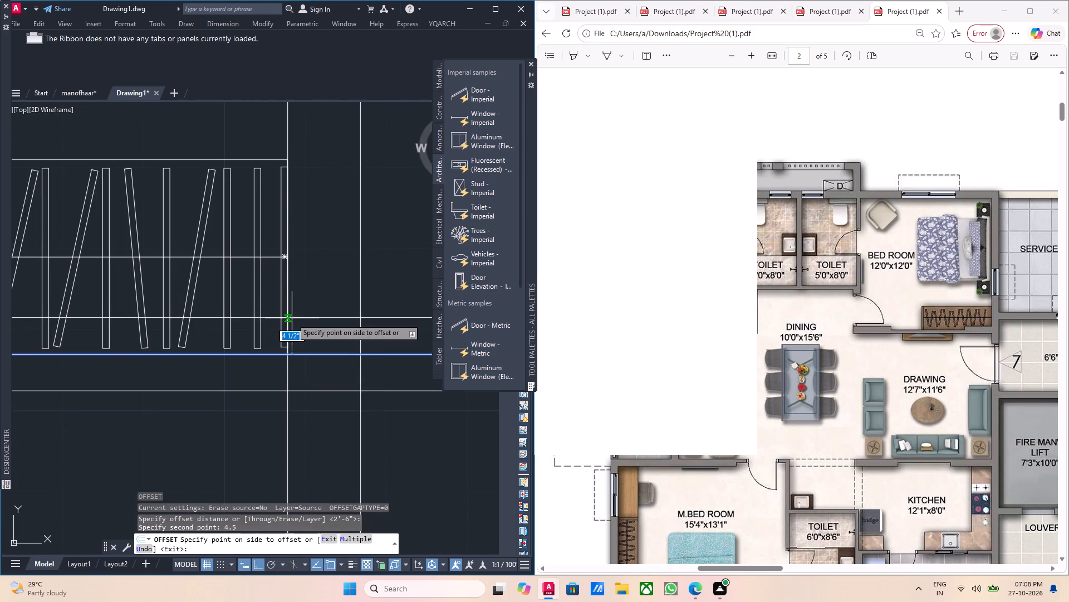
click(292, 318)
scroll(292, 318, down, 3)
middle_drag(291, 337, 371, 344)
middle_drag(286, 342, 330, 341)
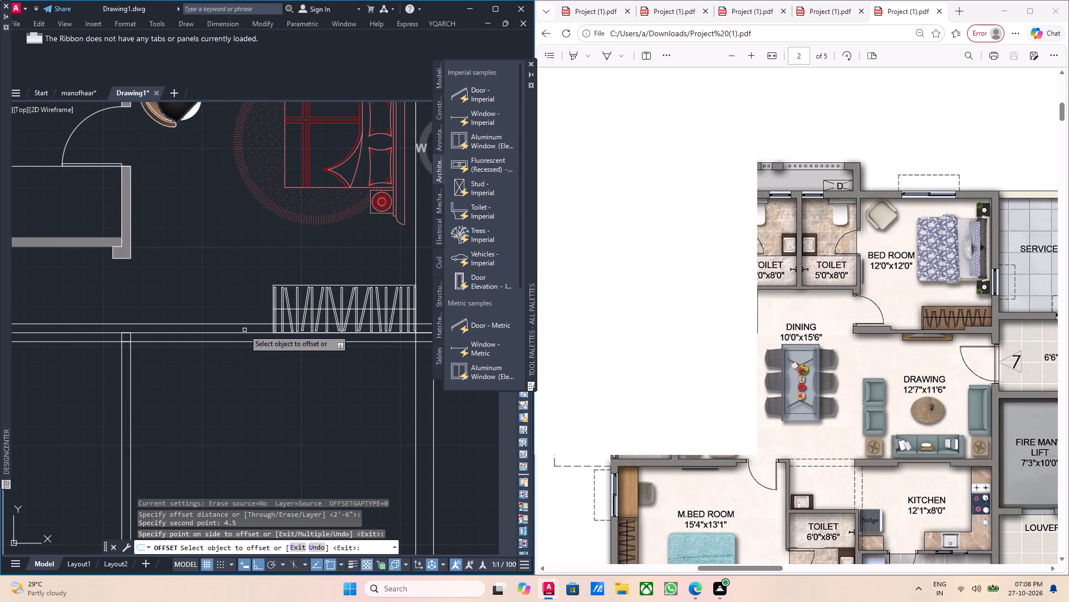
middle_drag(166, 322, 293, 326)
scroll(232, 324, up, 1)
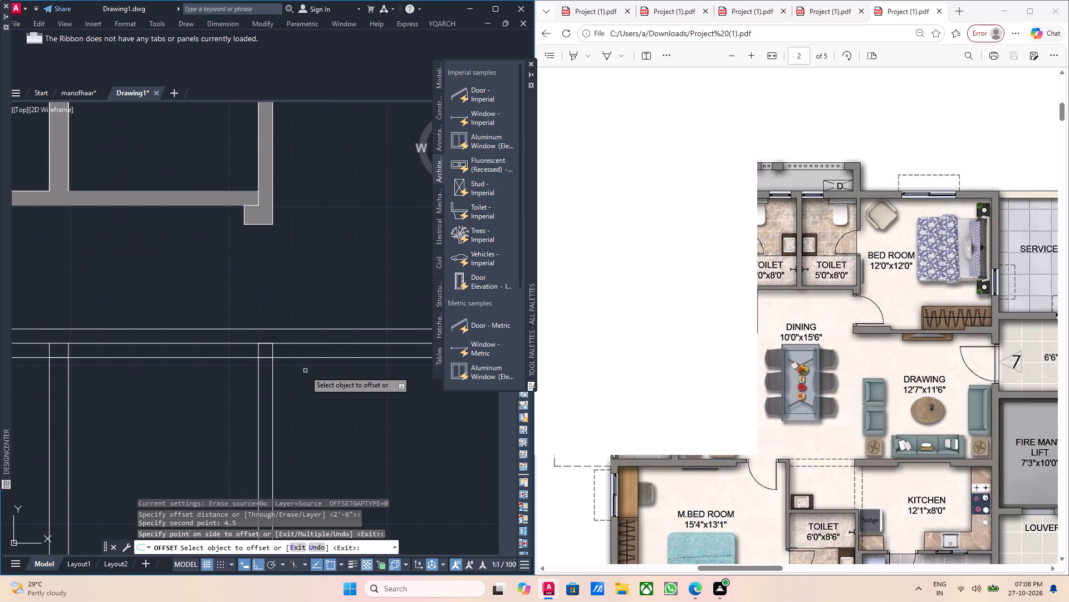
key(Escape)
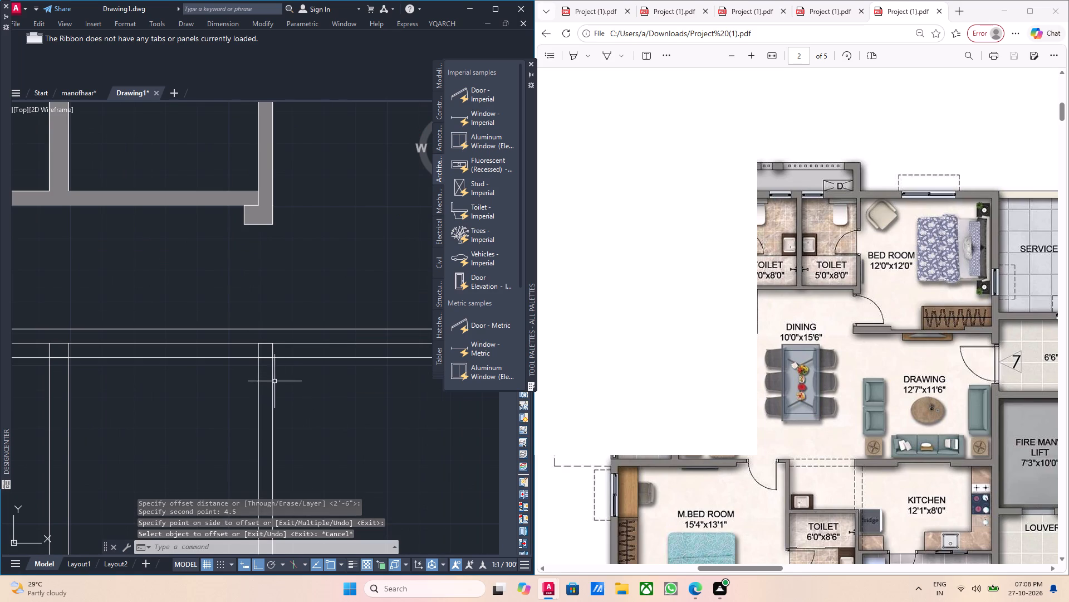
Extend the vertical wall line aligned with the second toilet's outer wall up to the new offset line.
click(274, 381)
click(272, 342)
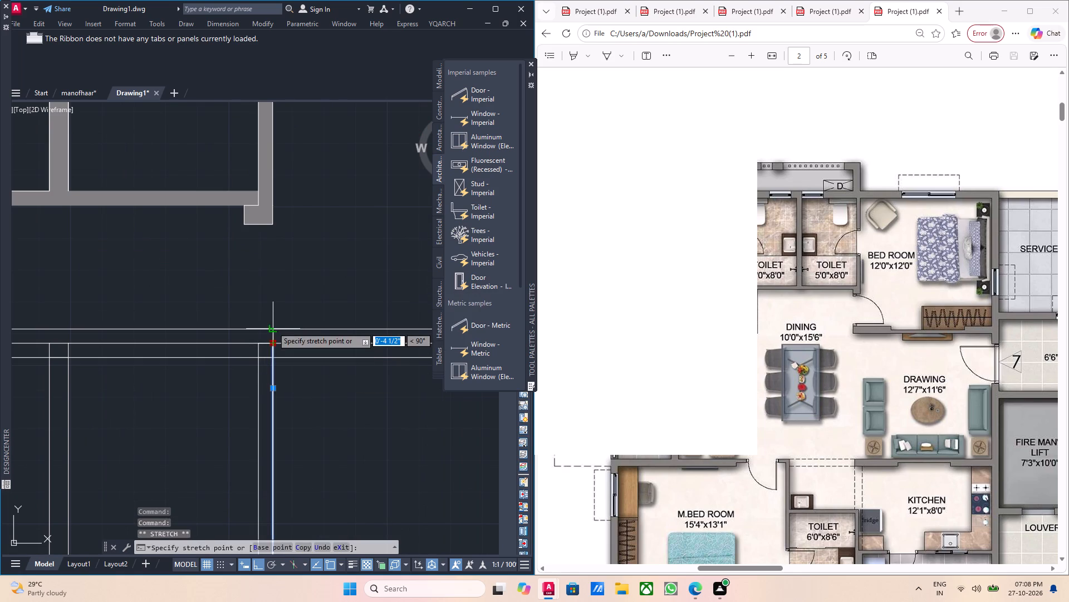
click(272, 327)
key(Escape)
Trim away the part of the new offset line running below the toilets, up to the extended vertical wall line.
scroll(272, 327, down, 2)
middle_drag(220, 343, 262, 348)
scroll(253, 335, up, 1)
middle_drag(253, 335, 263, 341)
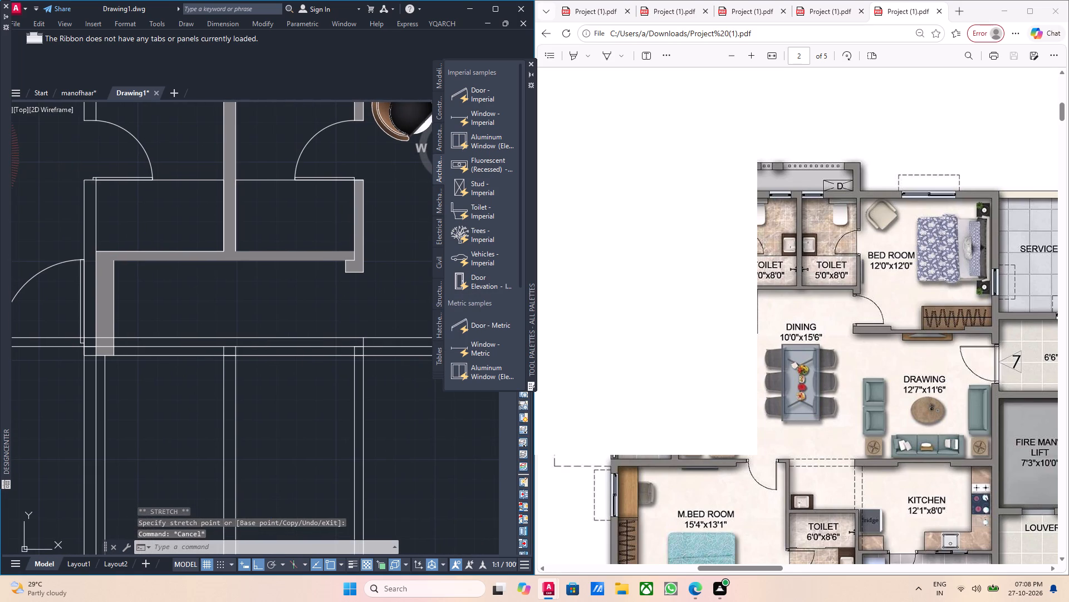
text(tr)
key(Return)
scroll(231, 341, up, 2)
scroll(235, 341, down, 3)
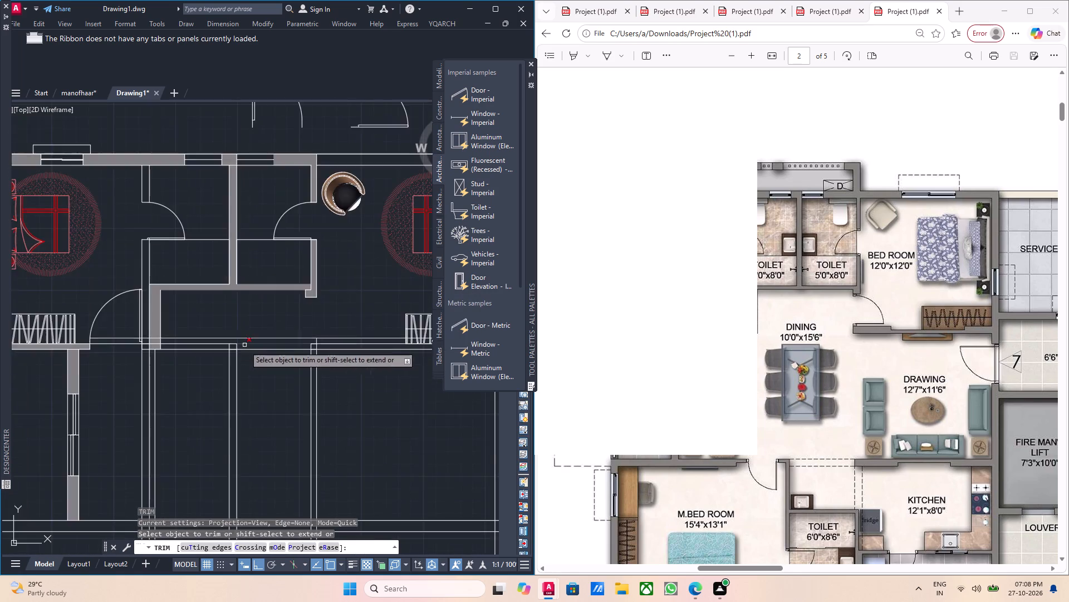
scroll(247, 349, up, 1)
middle_drag(254, 357, 264, 376)
scroll(291, 356, up, 2)
drag(294, 357, 291, 352)
click(283, 346)
scroll(323, 357, down, 1)
middle_drag(333, 374, 294, 372)
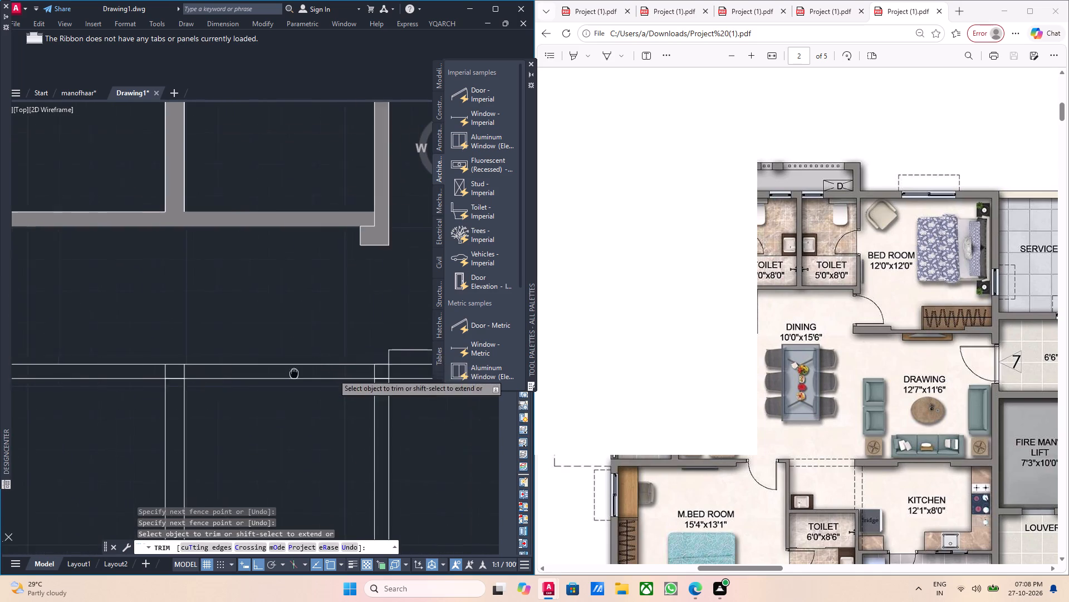
middle_drag(294, 372, 277, 371)
key(Escape)
Examine the wall lines beneath the second bedroom's wardrobe against the PDF plan.
middle_drag(306, 362, 182, 349)
scroll(223, 368, down, 2)
middle_drag(281, 385, 260, 389)
middle_drag(281, 380, 269, 377)
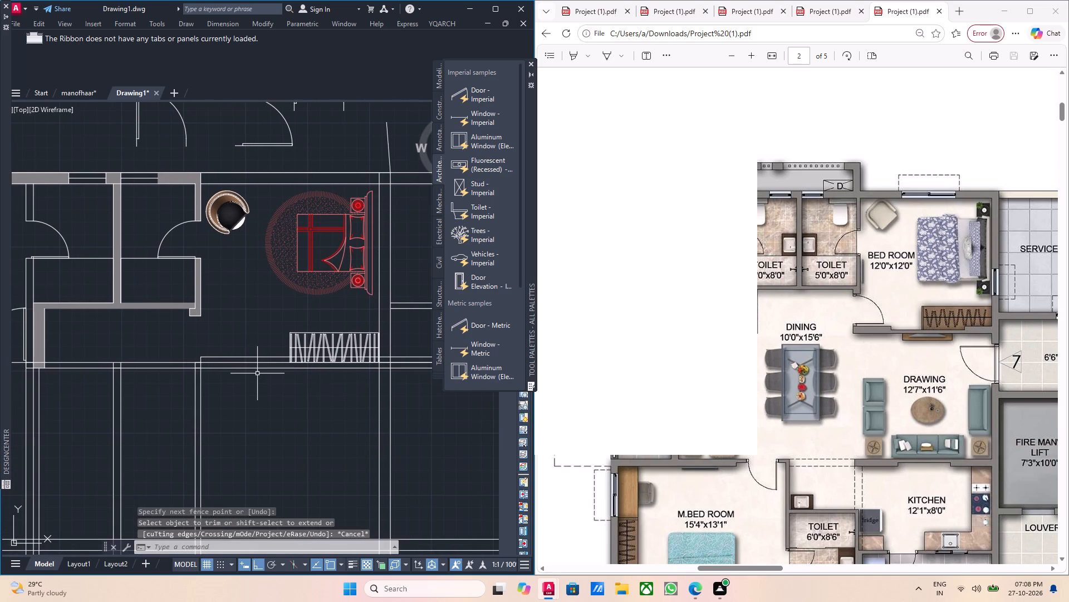
middle_click(257, 373)
scroll(256, 363, up, 2)
middle_drag(256, 363, 230, 369)
middle_drag(239, 366, 232, 368)
middle_drag(244, 363, 233, 366)
middle_drag(233, 366, 219, 375)
scroll(248, 392, up, 2)
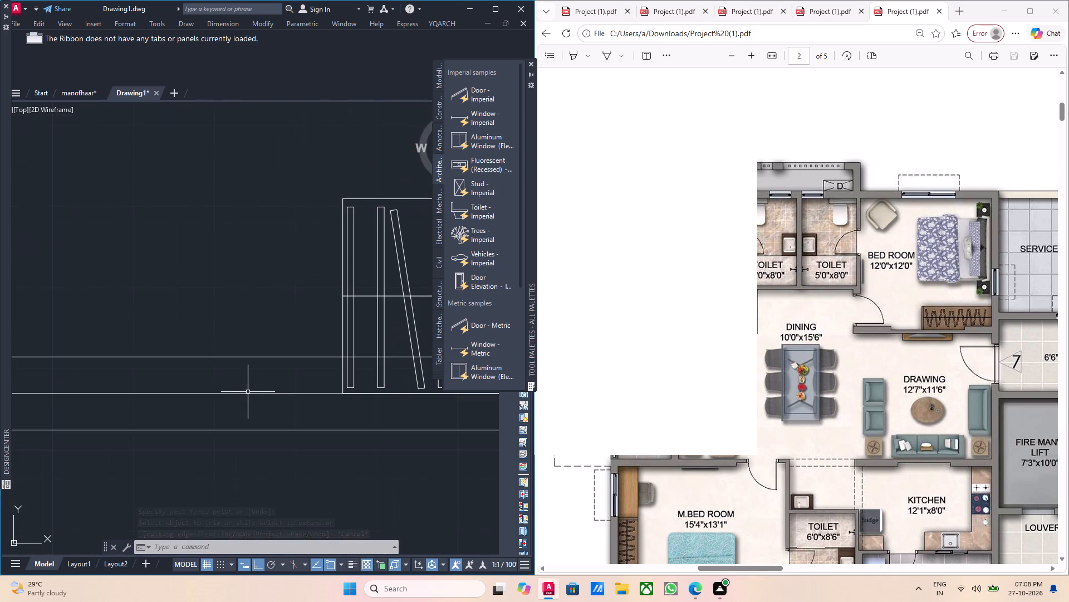
click(248, 392)
key(Escape)
scroll(259, 396, down, 3)
middle_drag(272, 399, 252, 405)
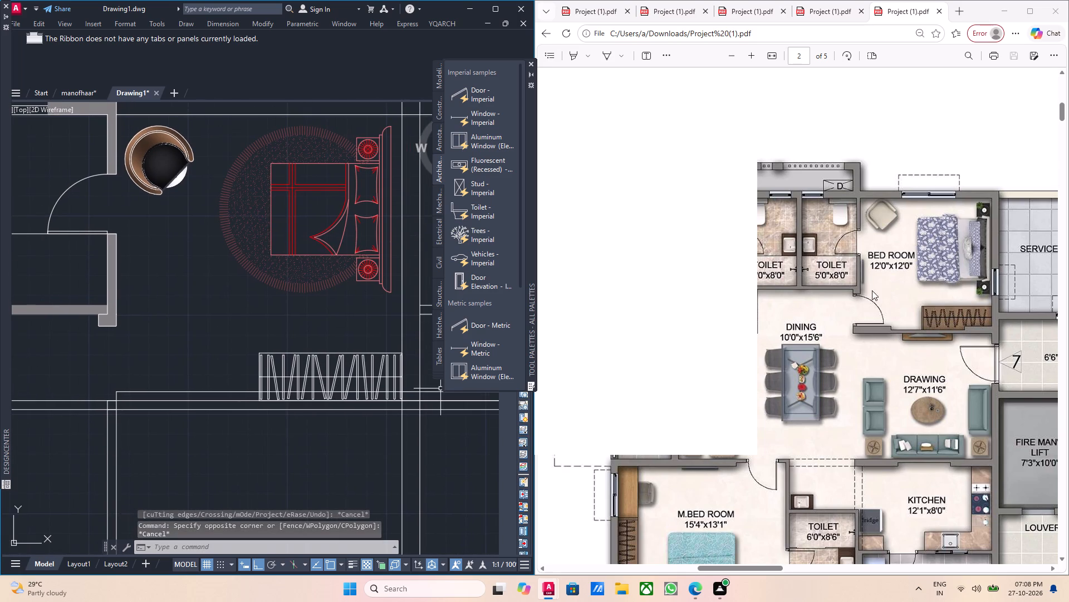
middle_drag(266, 392, 165, 395)
middle_click(225, 401)
middle_drag(178, 405, 219, 404)
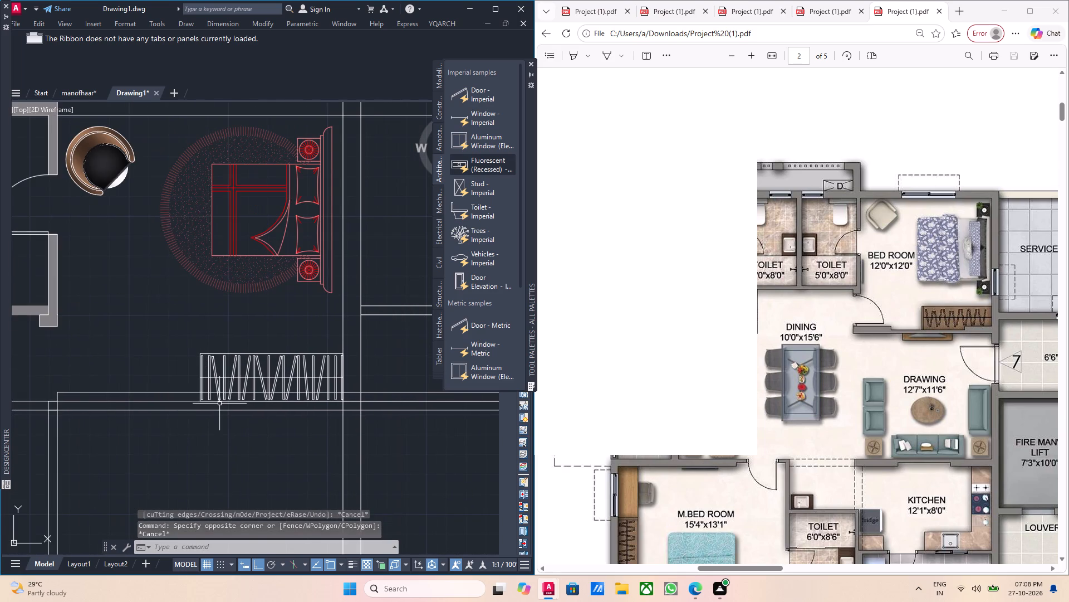
Shorten the new offset line so its far end meets the second bedroom's inner wall line beside the wardrobe.
scroll(271, 403, down, 2)
middle_click(220, 424)
scroll(219, 428, down, 1)
scroll(332, 411, up, 1)
middle_drag(321, 417, 296, 429)
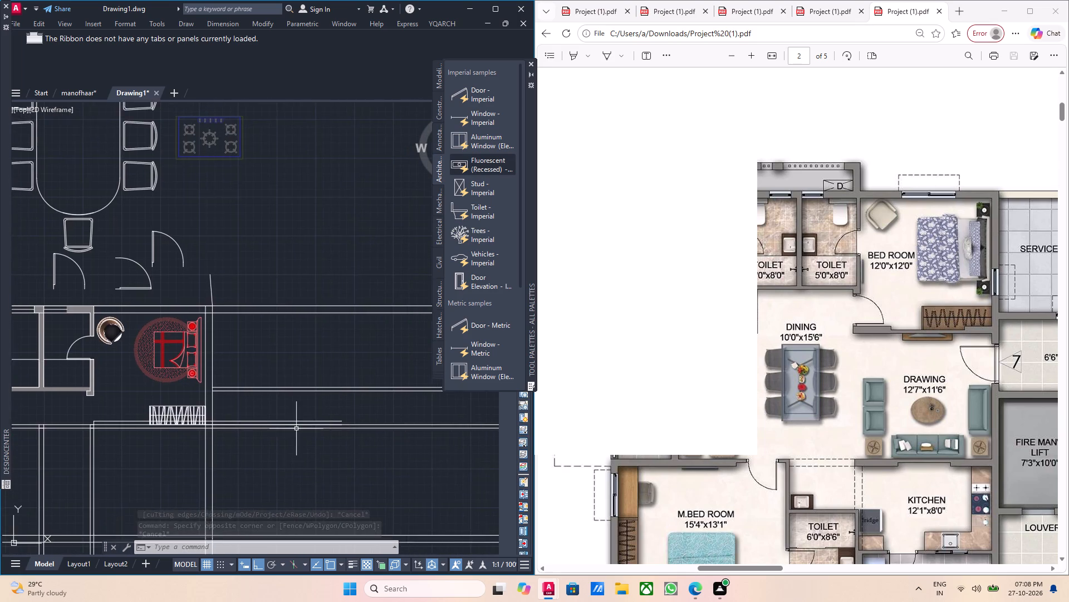
scroll(306, 423, up, 3)
click(302, 424)
click(301, 415)
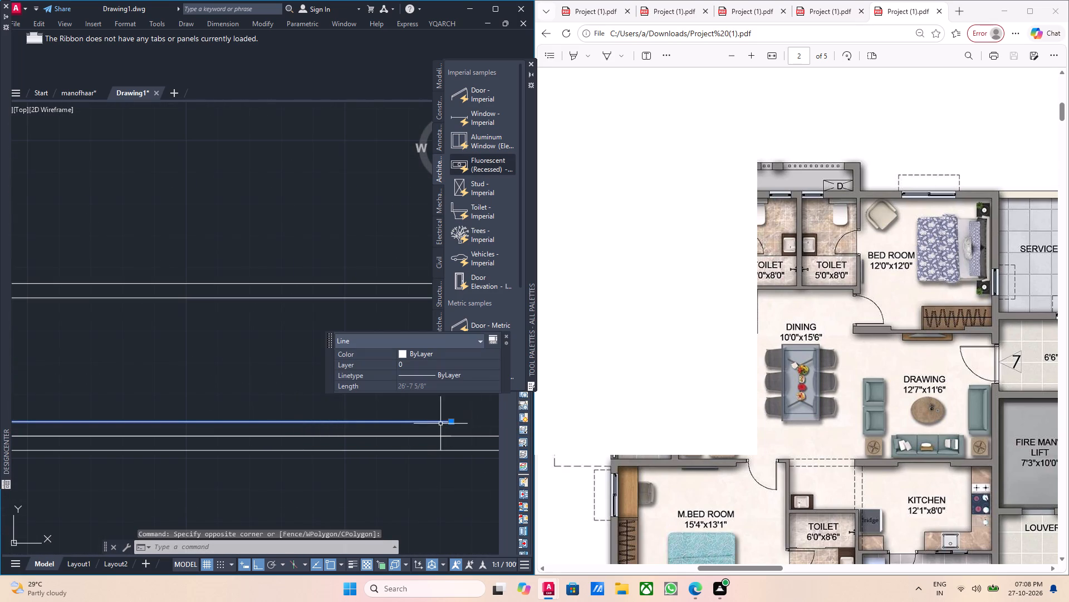
click(451, 423)
middle_drag(217, 423, 455, 392)
scroll(313, 400, down, 1)
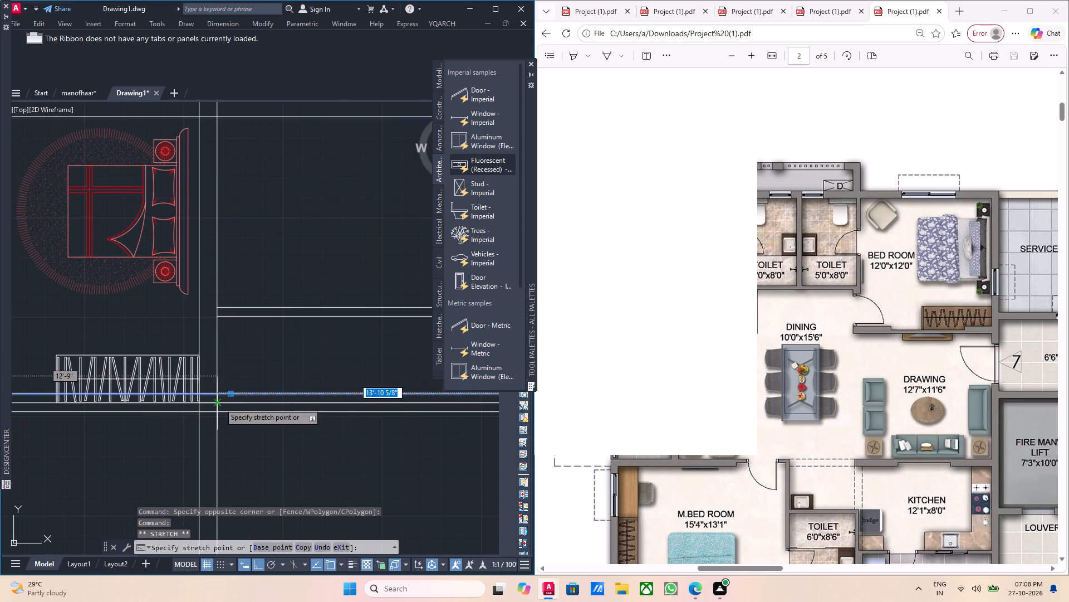
scroll(220, 402, up, 2)
click(162, 382)
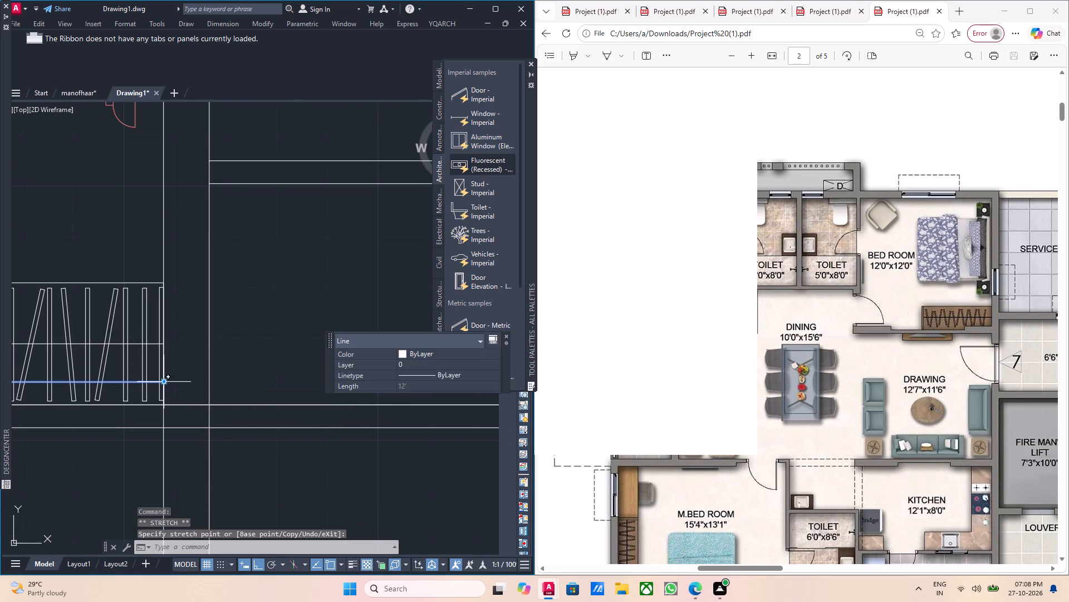
key(Escape)
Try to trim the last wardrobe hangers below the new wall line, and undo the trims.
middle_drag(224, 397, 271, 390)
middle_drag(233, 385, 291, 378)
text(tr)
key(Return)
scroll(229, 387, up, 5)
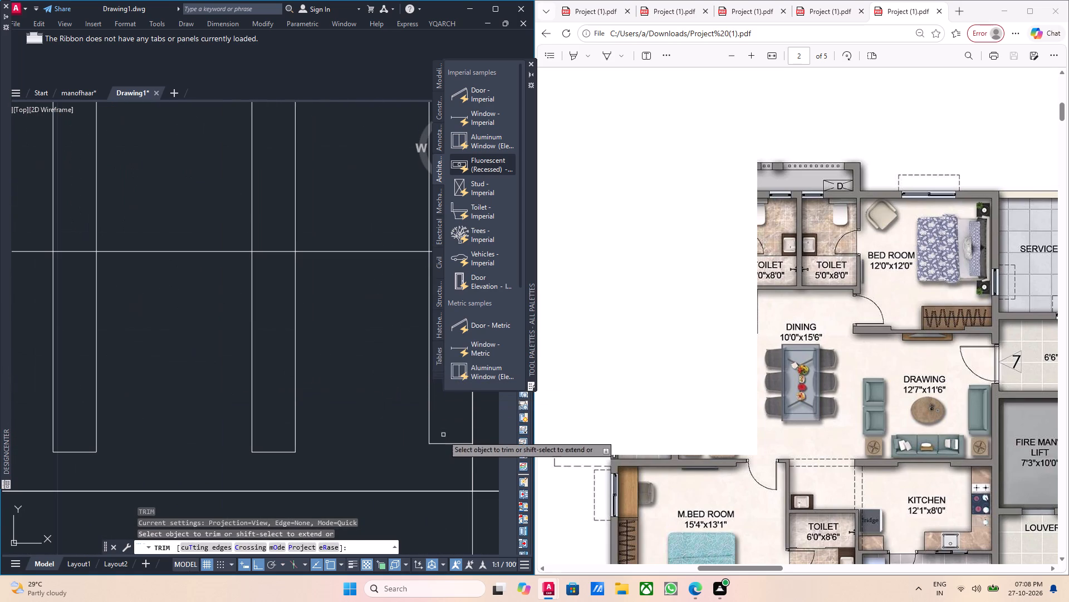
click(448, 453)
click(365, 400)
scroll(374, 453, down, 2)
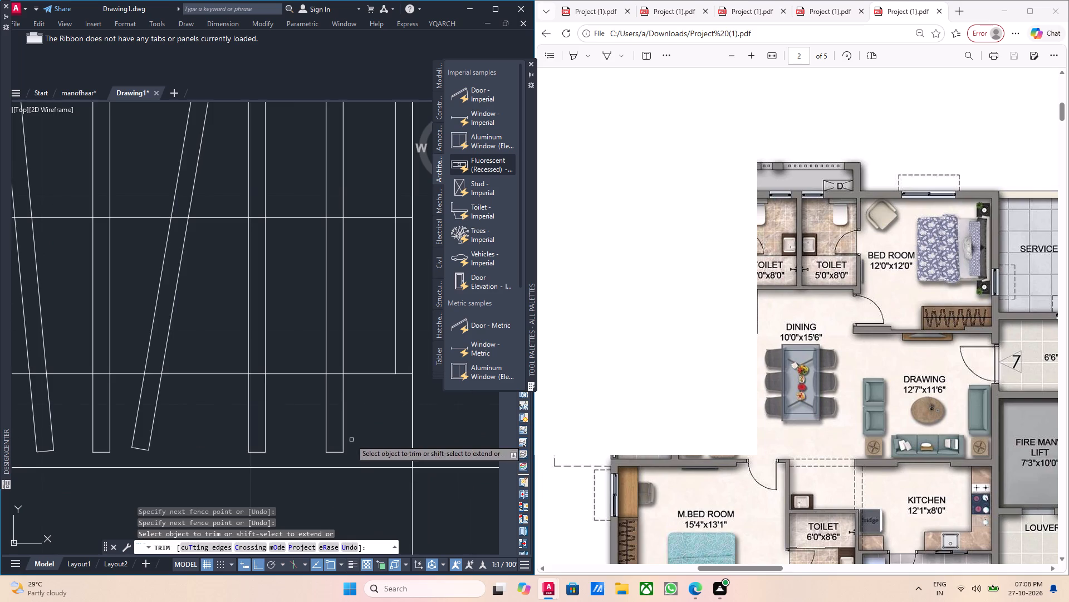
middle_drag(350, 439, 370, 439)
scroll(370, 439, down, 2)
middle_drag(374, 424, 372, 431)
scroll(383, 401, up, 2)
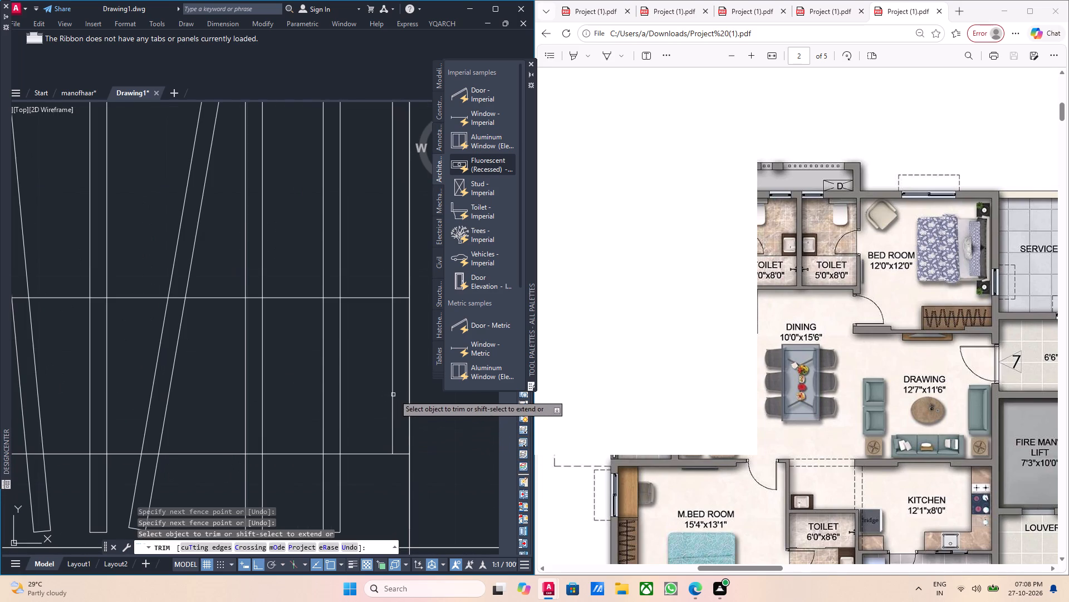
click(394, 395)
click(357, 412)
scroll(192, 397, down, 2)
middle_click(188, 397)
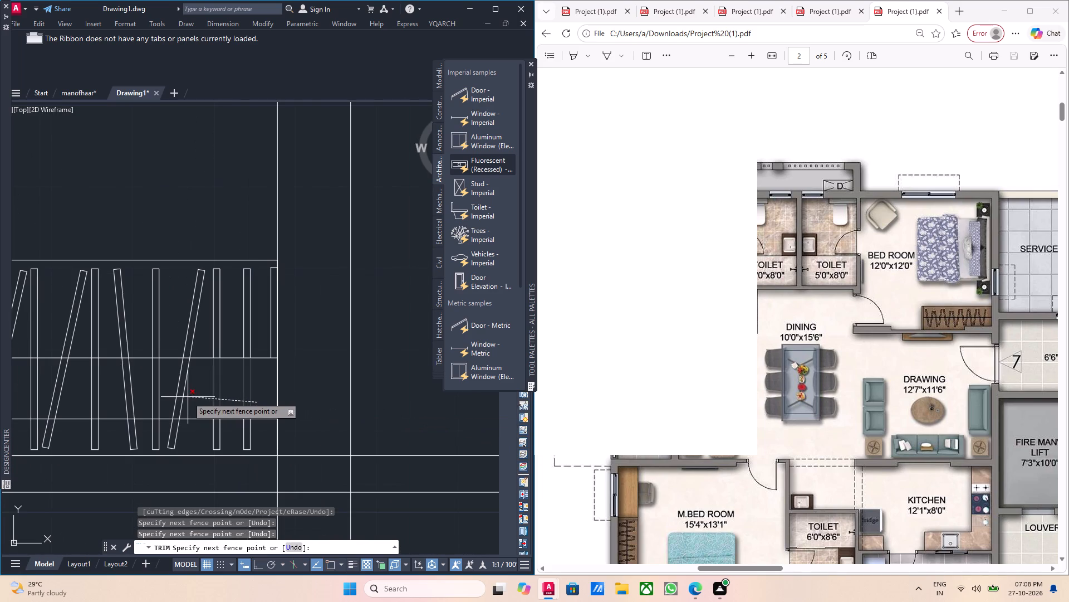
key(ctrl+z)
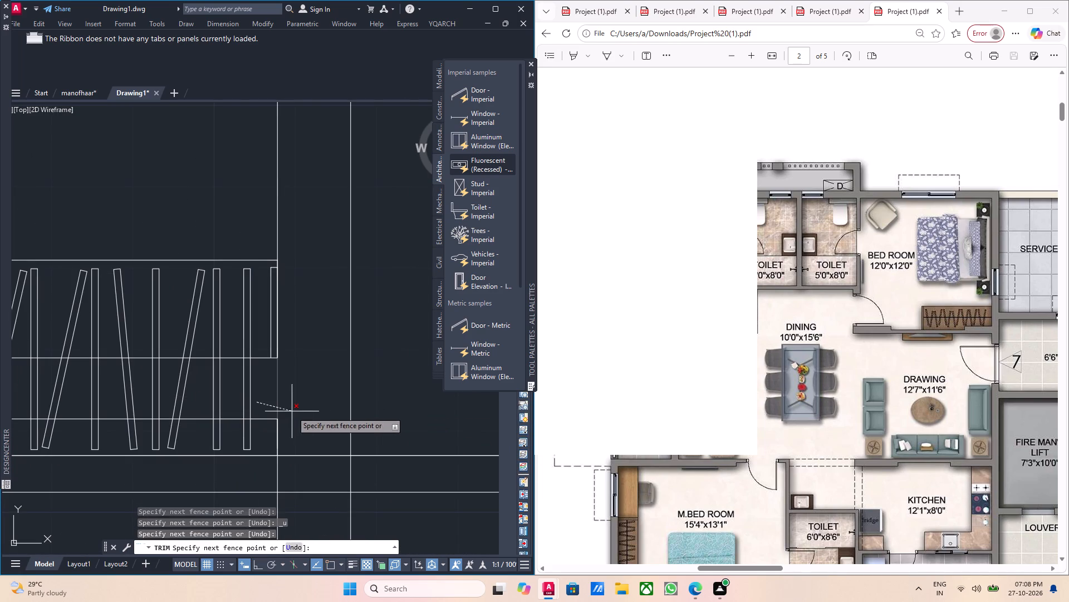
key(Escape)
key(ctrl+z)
Trim the lower ends of the wardrobe outline and hangers where they run below the new wall line.
scroll(239, 396, up, 2)
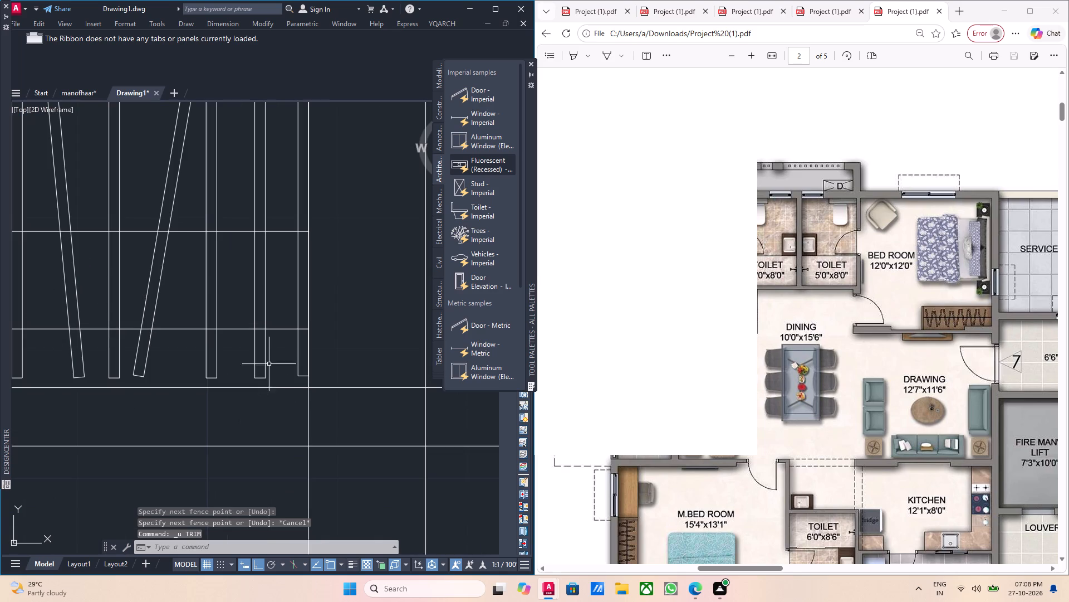
key(r)
key(Escape)
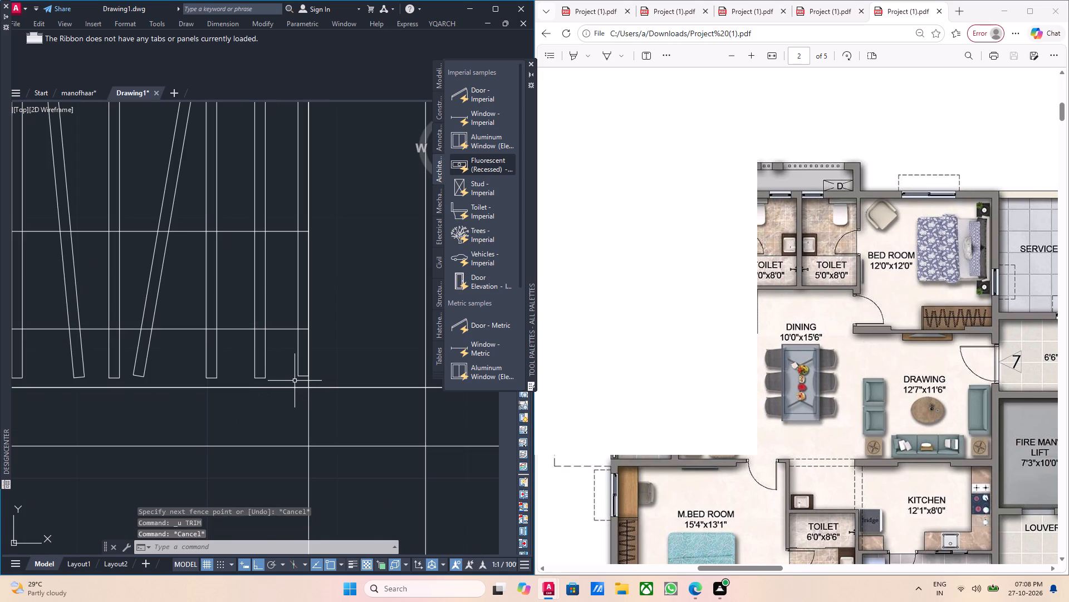
key(Escape)
text(tr)
key(Return)
scroll(295, 381, up, 3)
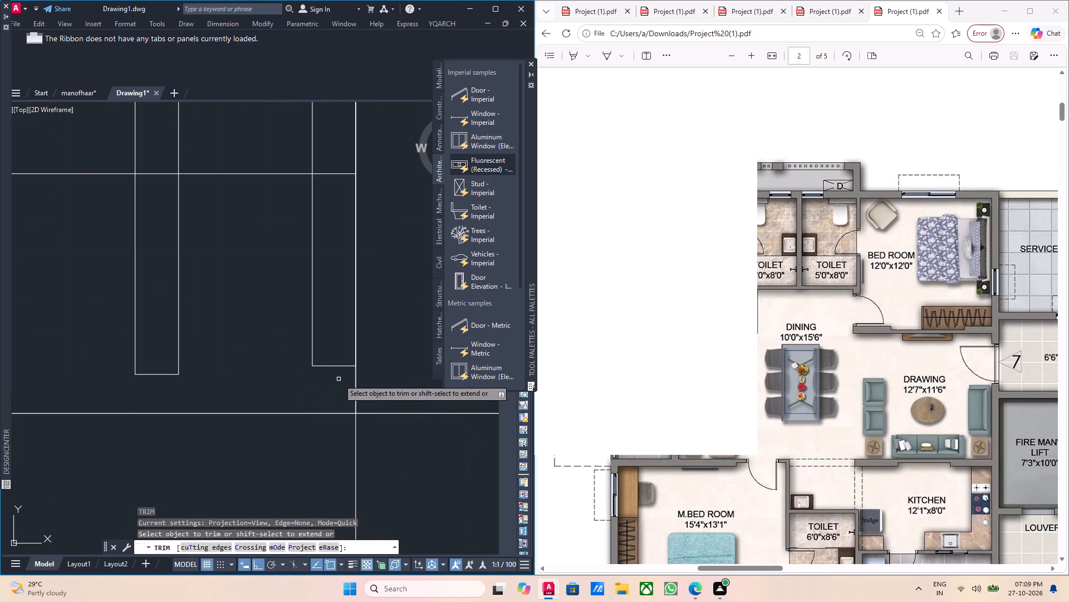
click(339, 379)
click(308, 318)
scroll(300, 351, down, 3)
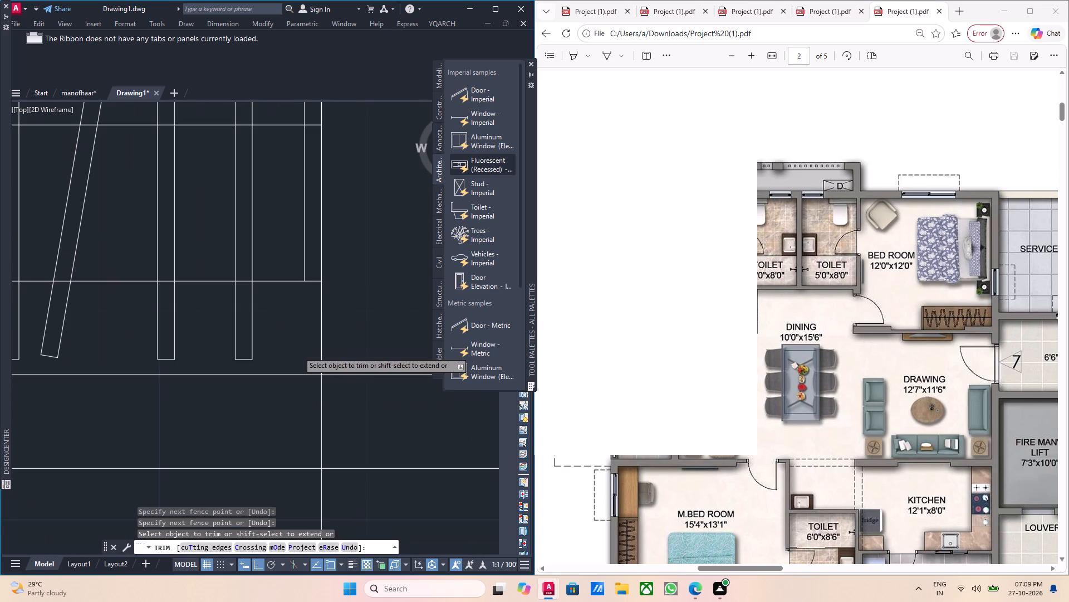
scroll(298, 351, down, 2)
scroll(298, 351, up, 1)
middle_drag(298, 351, 309, 371)
middle_drag(311, 371, 346, 384)
scroll(346, 384, up, 2)
click(322, 371)
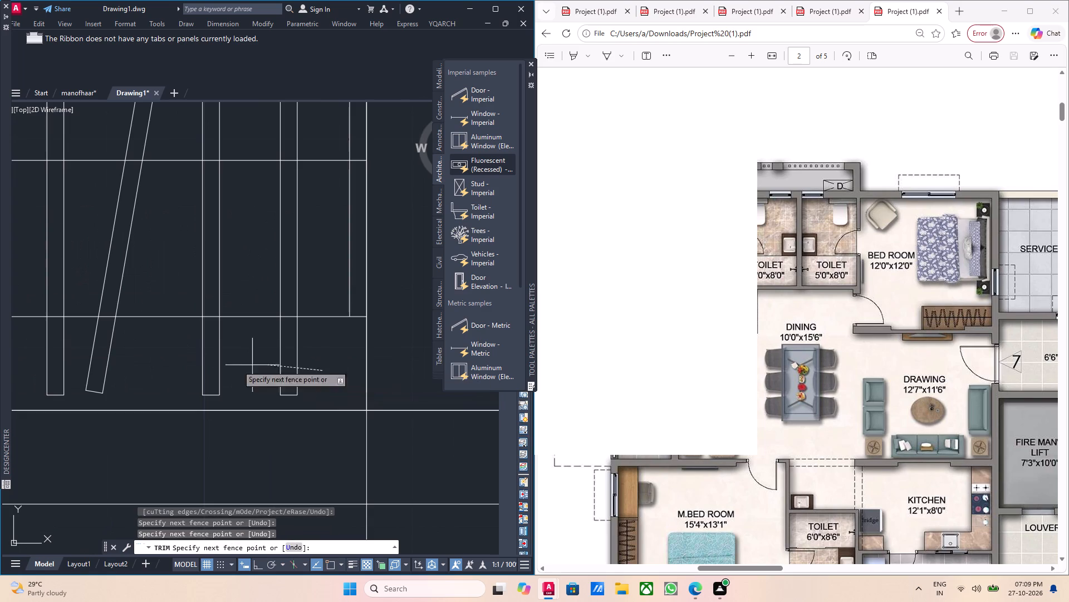
scroll(189, 365, down, 2)
middle_drag(178, 365, 344, 386)
scroll(163, 391, down, 2)
middle_drag(144, 388, 266, 387)
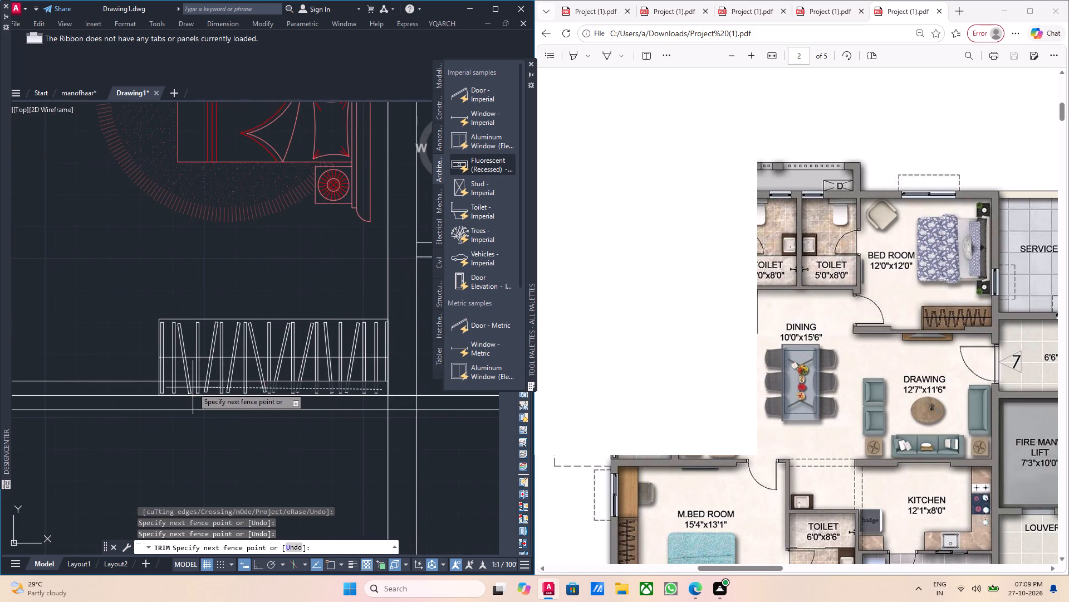
scroll(178, 387, up, 2)
scroll(122, 391, up, 3)
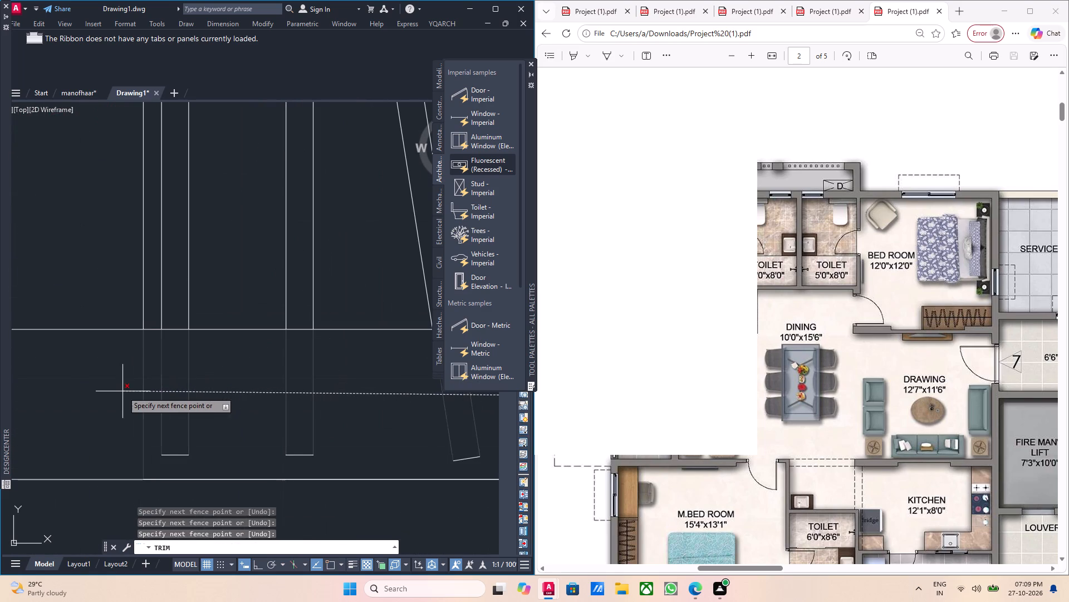
click(122, 391)
Remove the leftover hanger end segments lying below the new wall line under the wardrobe.
click(206, 462)
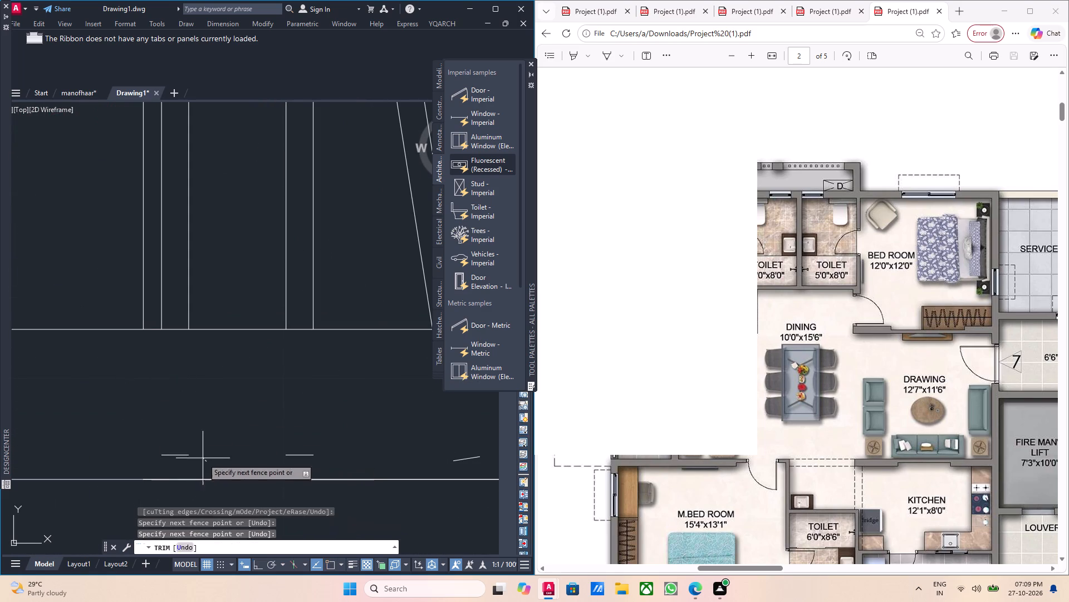
click(160, 436)
click(177, 453)
click(175, 455)
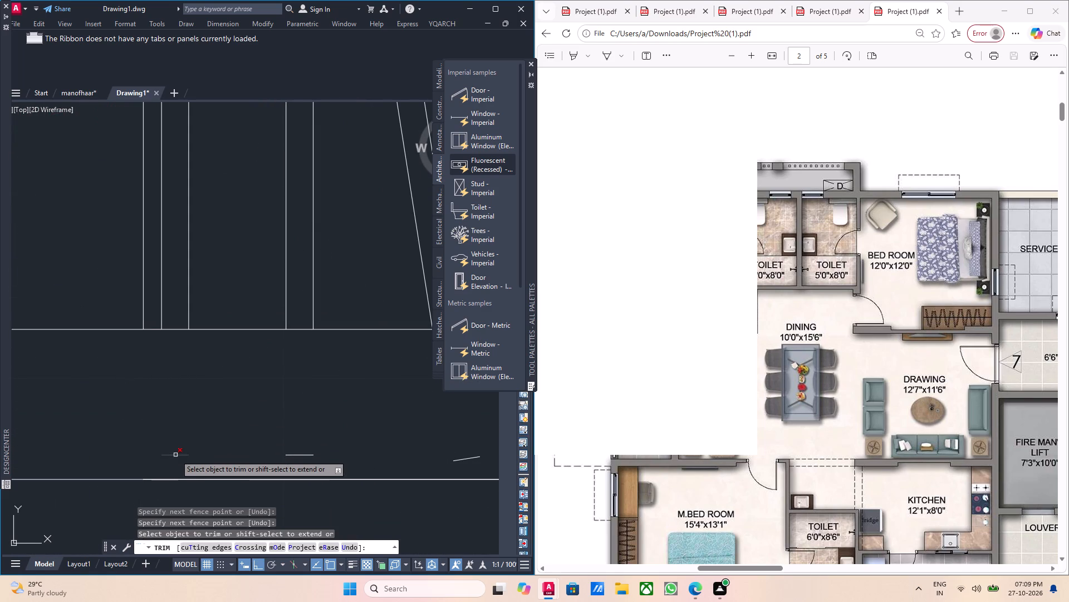
scroll(175, 455, down, 2)
click(175, 455)
click(224, 455)
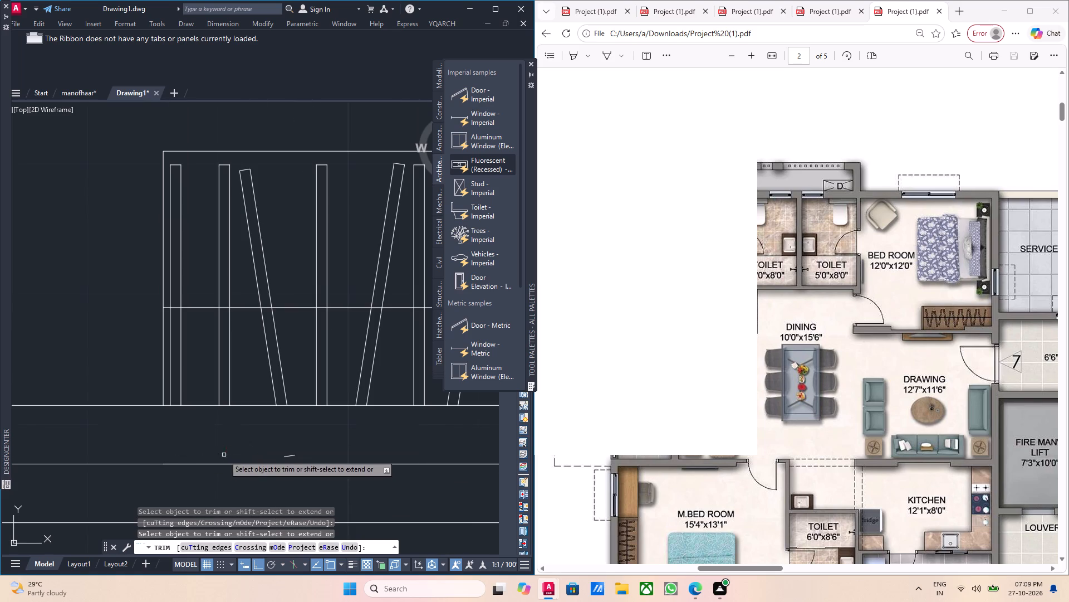
click(287, 457)
scroll(306, 436, down, 2)
middle_drag(437, 445, 273, 446)
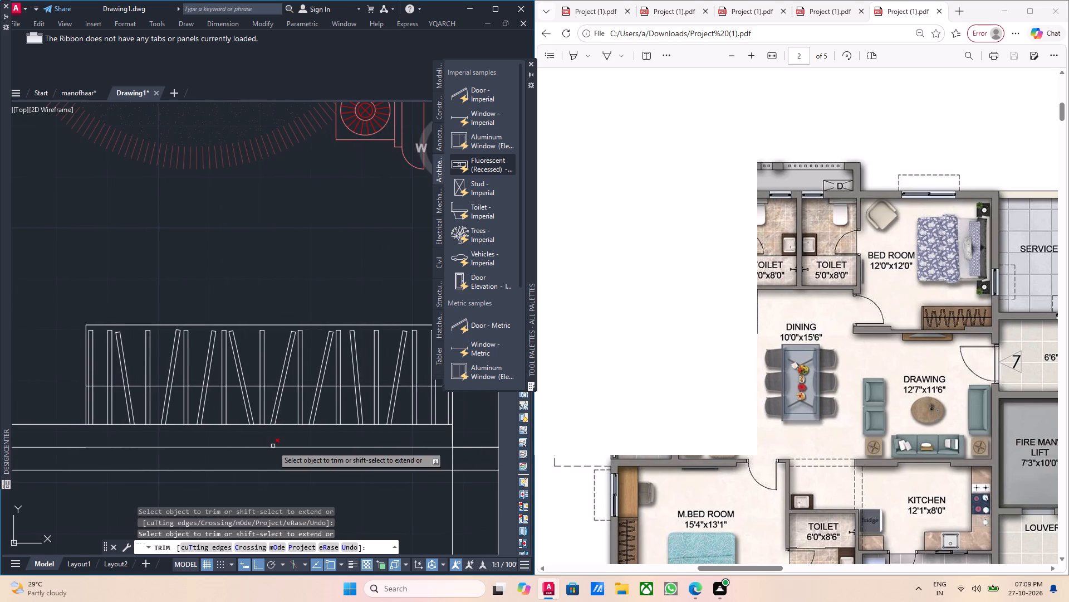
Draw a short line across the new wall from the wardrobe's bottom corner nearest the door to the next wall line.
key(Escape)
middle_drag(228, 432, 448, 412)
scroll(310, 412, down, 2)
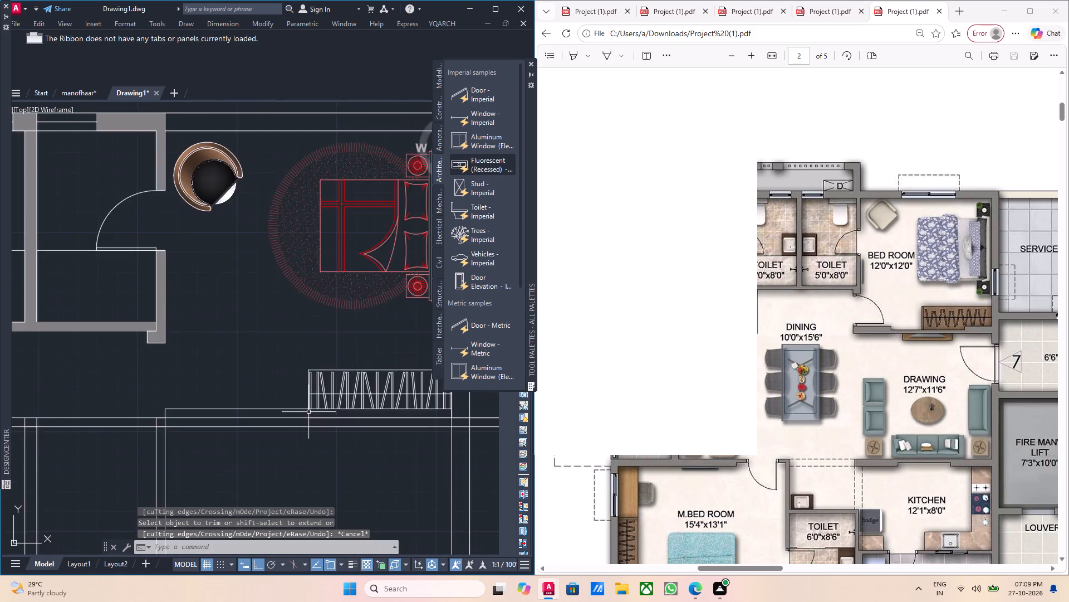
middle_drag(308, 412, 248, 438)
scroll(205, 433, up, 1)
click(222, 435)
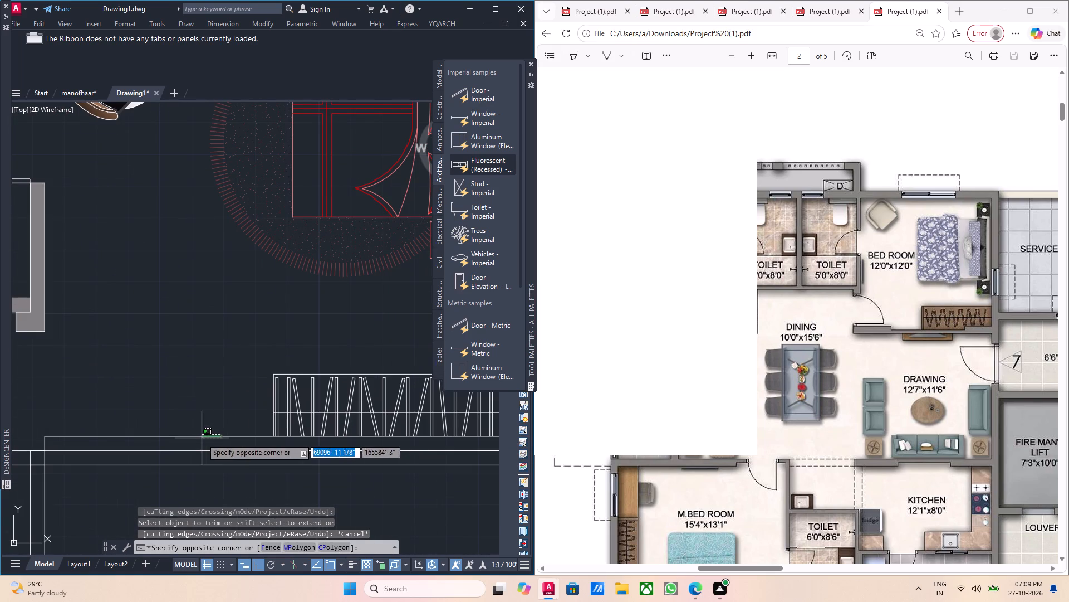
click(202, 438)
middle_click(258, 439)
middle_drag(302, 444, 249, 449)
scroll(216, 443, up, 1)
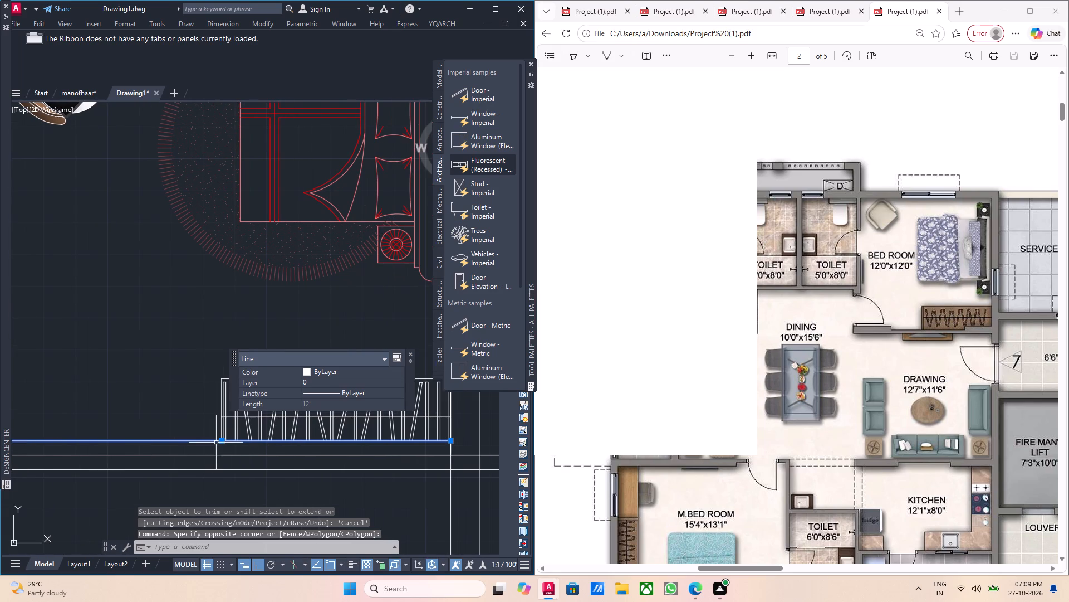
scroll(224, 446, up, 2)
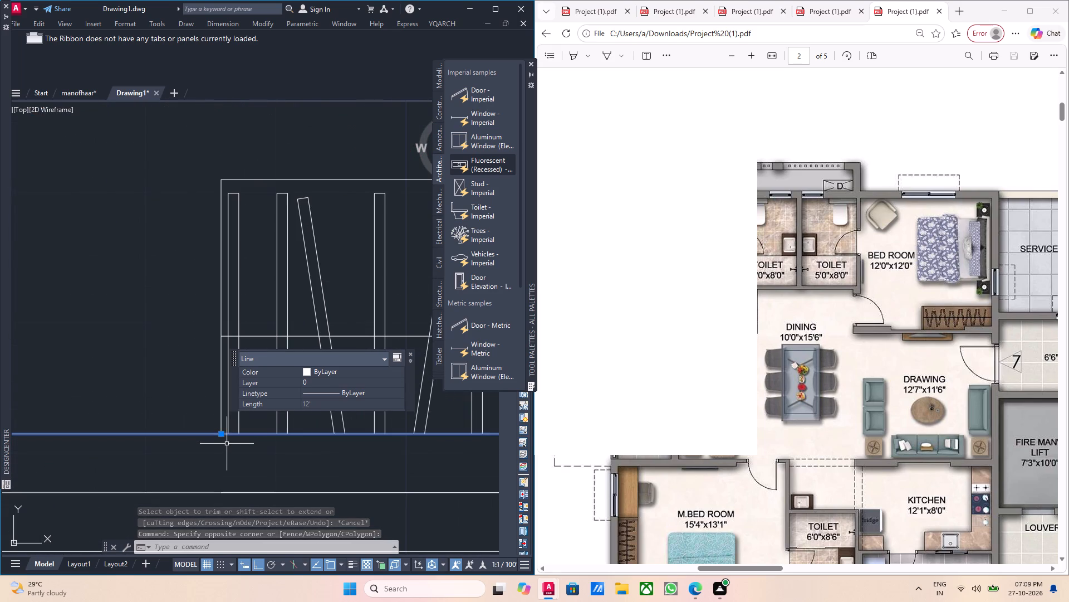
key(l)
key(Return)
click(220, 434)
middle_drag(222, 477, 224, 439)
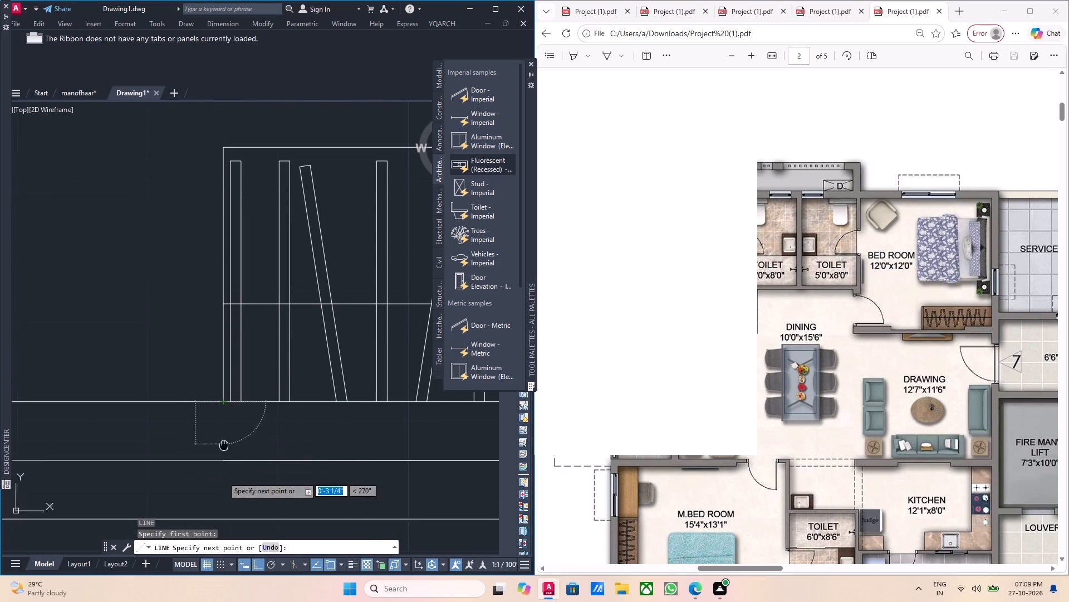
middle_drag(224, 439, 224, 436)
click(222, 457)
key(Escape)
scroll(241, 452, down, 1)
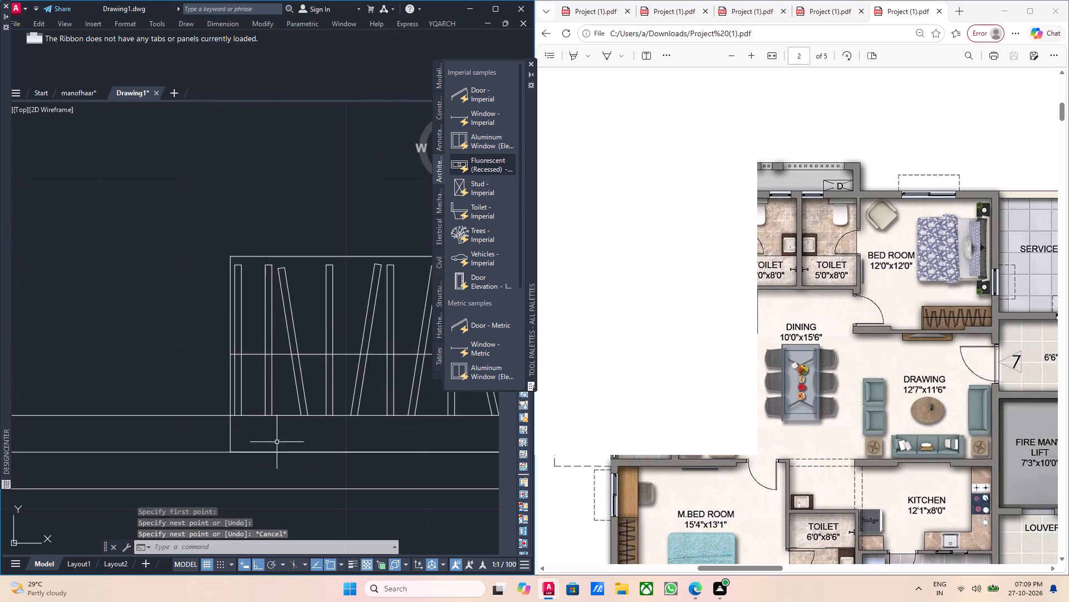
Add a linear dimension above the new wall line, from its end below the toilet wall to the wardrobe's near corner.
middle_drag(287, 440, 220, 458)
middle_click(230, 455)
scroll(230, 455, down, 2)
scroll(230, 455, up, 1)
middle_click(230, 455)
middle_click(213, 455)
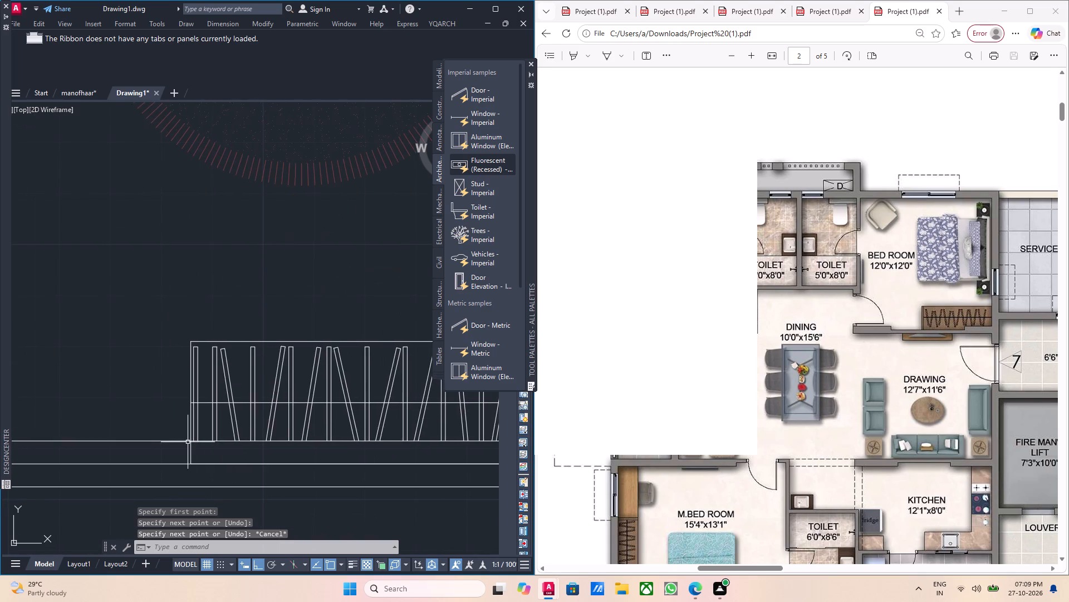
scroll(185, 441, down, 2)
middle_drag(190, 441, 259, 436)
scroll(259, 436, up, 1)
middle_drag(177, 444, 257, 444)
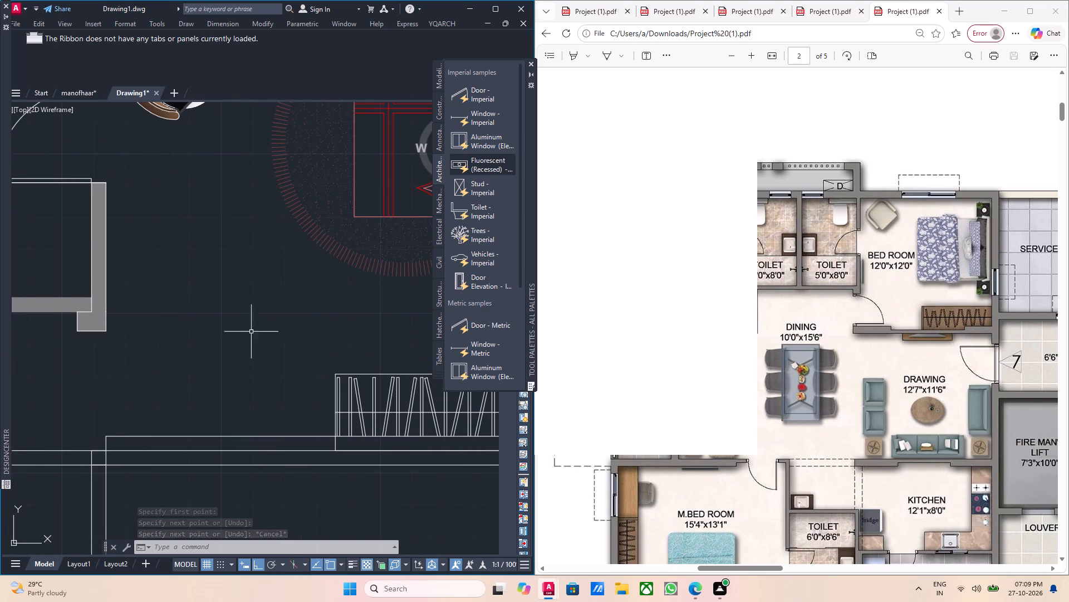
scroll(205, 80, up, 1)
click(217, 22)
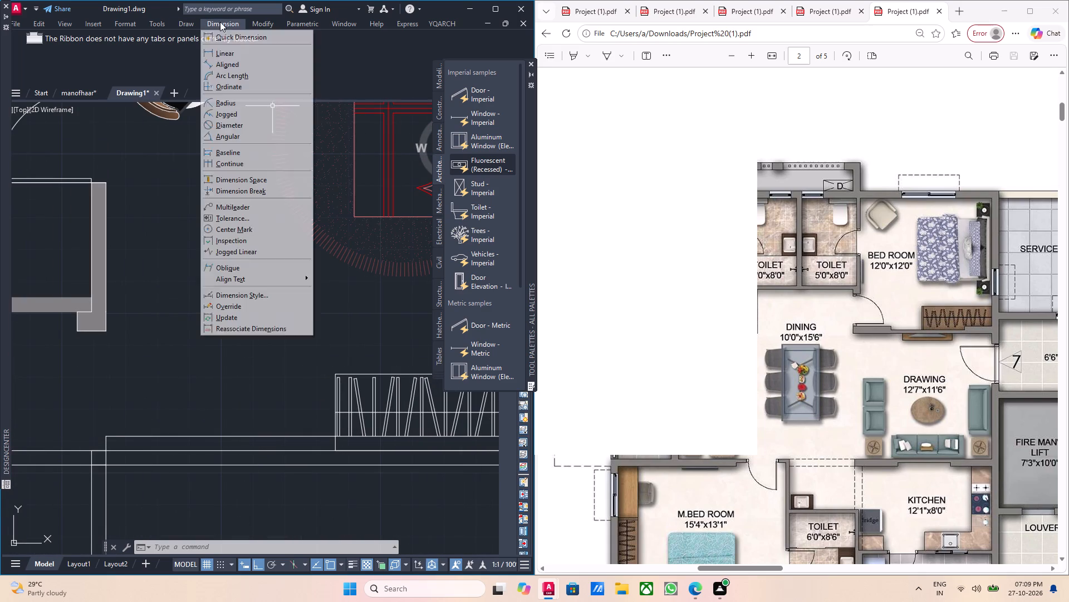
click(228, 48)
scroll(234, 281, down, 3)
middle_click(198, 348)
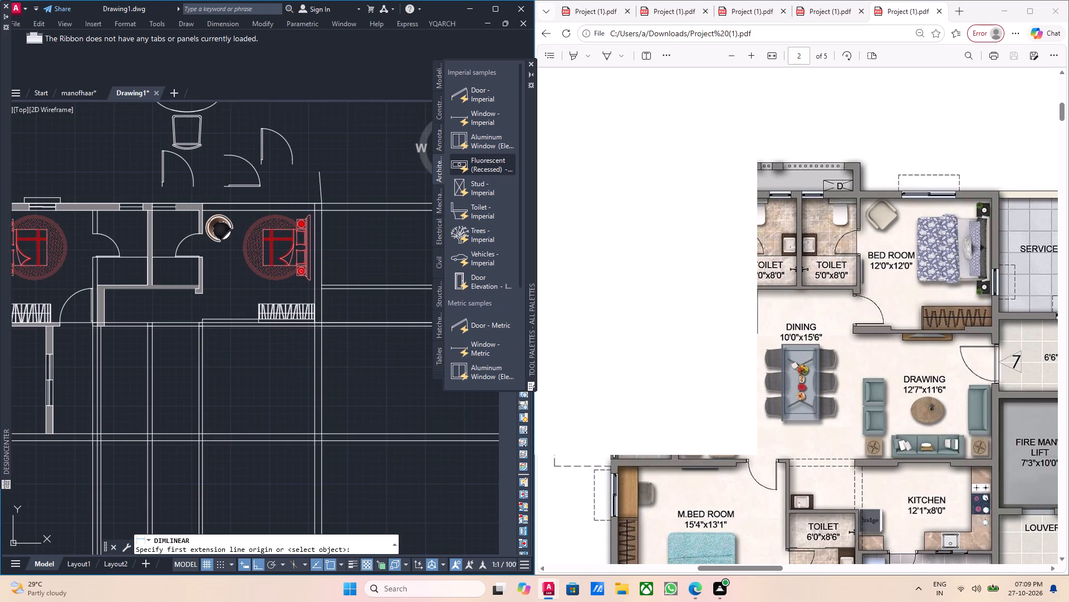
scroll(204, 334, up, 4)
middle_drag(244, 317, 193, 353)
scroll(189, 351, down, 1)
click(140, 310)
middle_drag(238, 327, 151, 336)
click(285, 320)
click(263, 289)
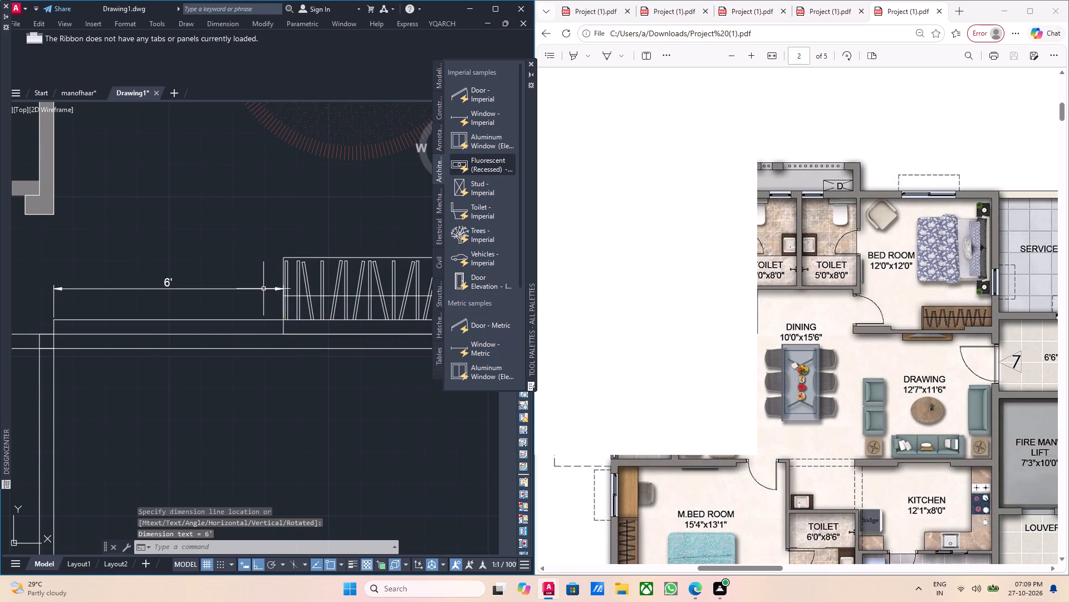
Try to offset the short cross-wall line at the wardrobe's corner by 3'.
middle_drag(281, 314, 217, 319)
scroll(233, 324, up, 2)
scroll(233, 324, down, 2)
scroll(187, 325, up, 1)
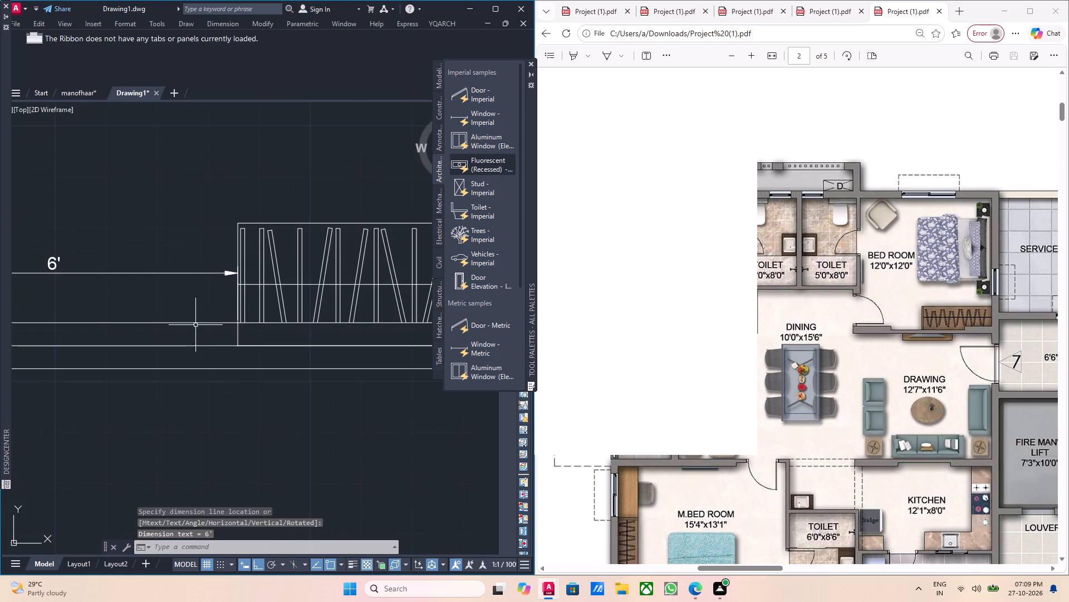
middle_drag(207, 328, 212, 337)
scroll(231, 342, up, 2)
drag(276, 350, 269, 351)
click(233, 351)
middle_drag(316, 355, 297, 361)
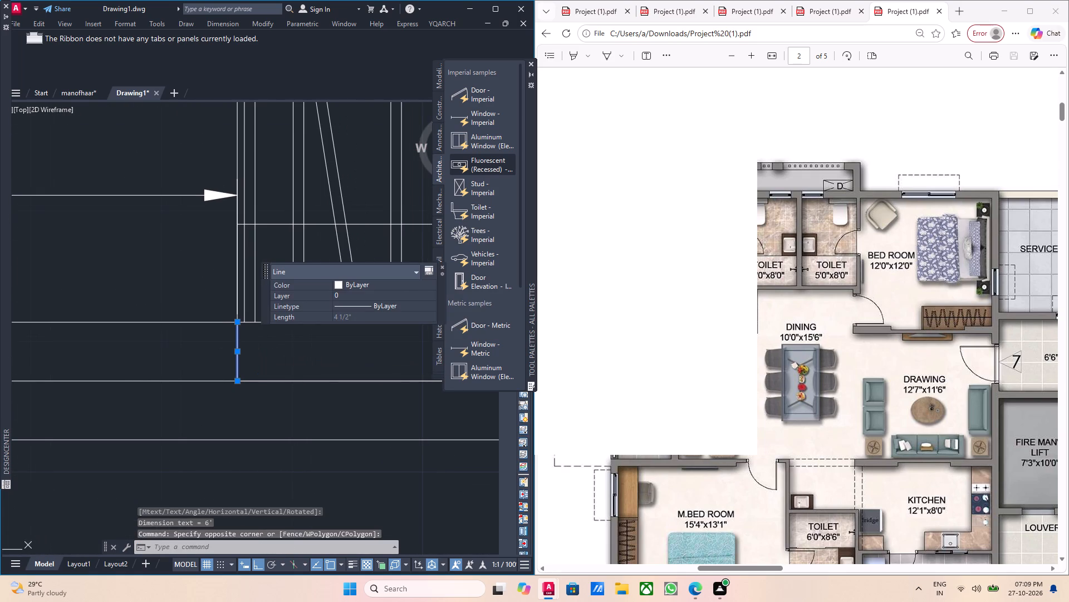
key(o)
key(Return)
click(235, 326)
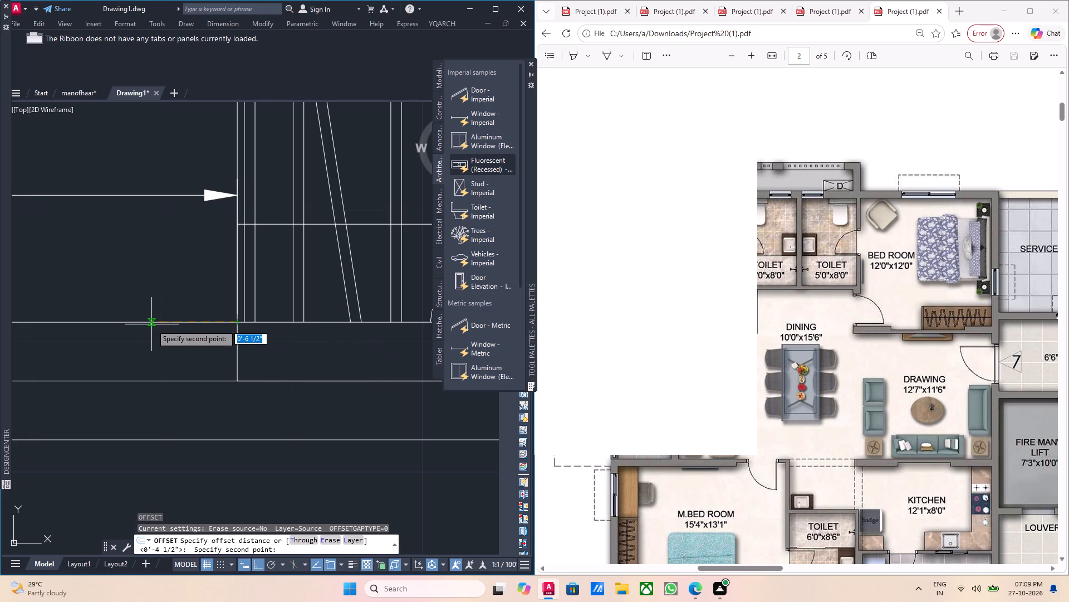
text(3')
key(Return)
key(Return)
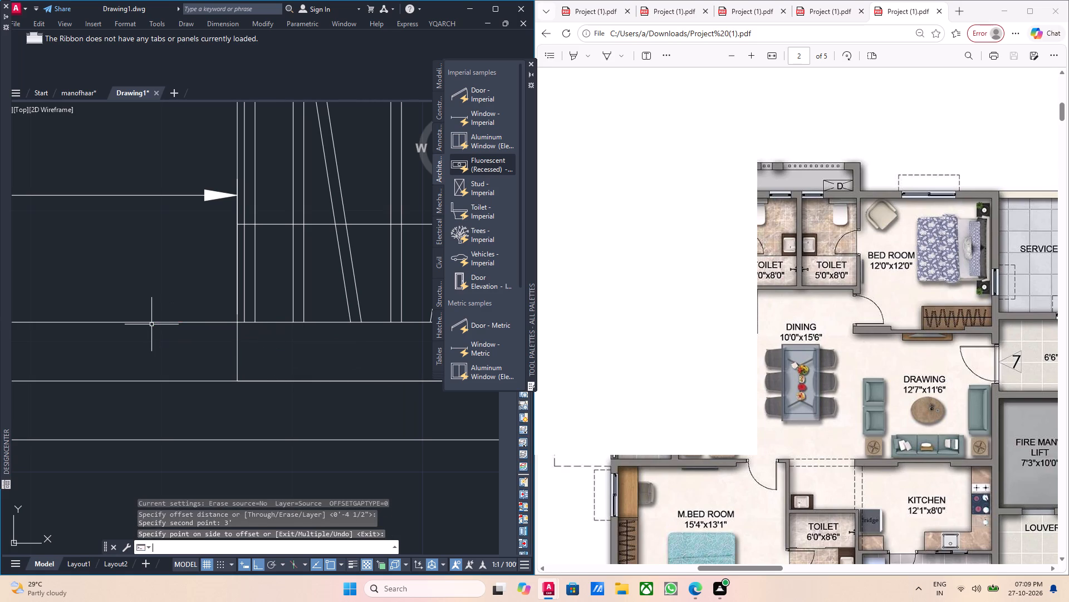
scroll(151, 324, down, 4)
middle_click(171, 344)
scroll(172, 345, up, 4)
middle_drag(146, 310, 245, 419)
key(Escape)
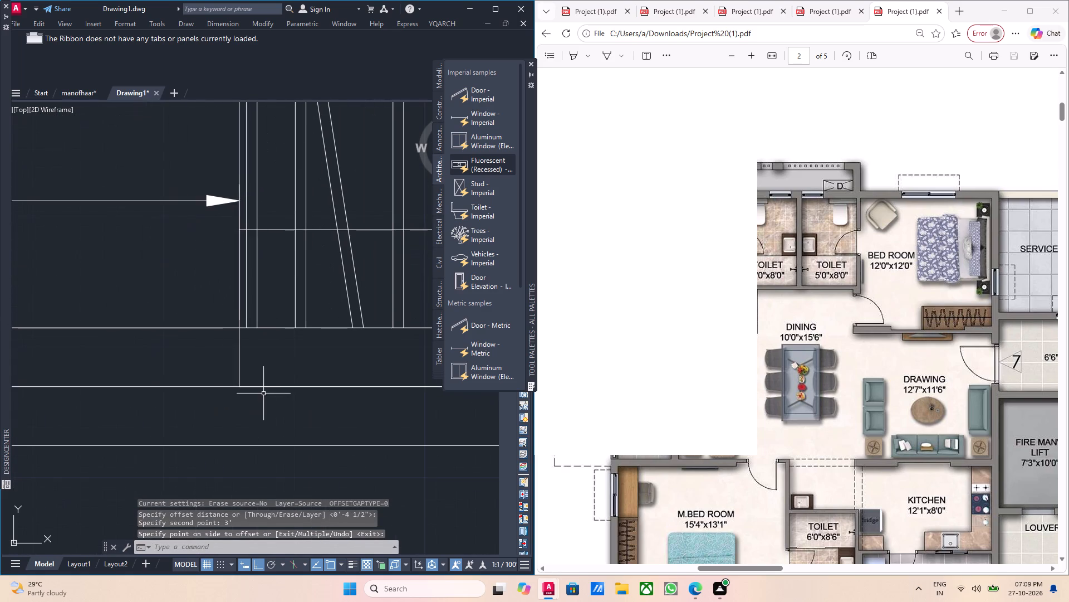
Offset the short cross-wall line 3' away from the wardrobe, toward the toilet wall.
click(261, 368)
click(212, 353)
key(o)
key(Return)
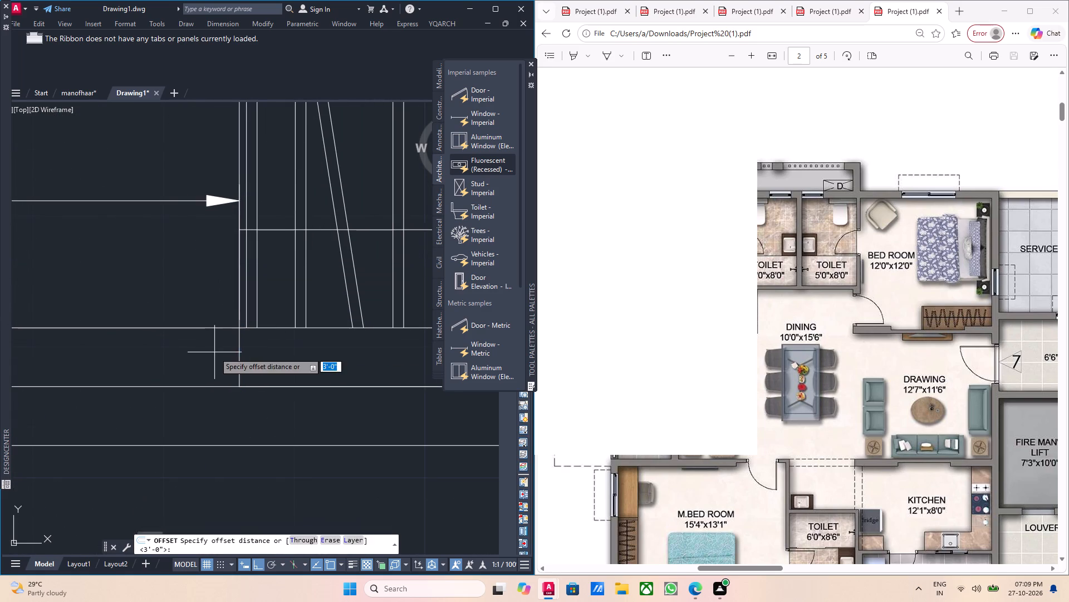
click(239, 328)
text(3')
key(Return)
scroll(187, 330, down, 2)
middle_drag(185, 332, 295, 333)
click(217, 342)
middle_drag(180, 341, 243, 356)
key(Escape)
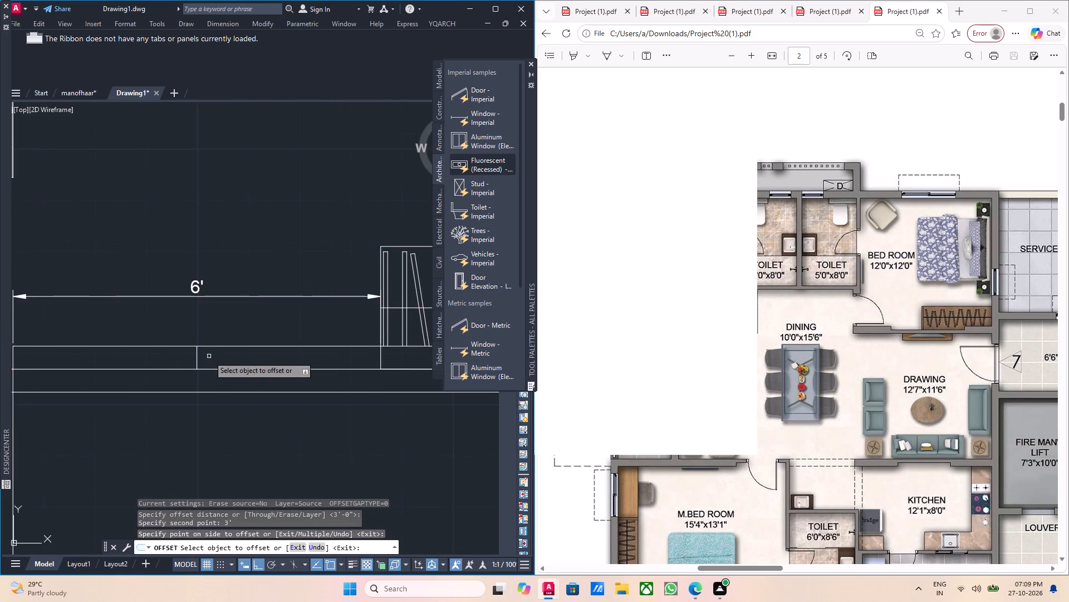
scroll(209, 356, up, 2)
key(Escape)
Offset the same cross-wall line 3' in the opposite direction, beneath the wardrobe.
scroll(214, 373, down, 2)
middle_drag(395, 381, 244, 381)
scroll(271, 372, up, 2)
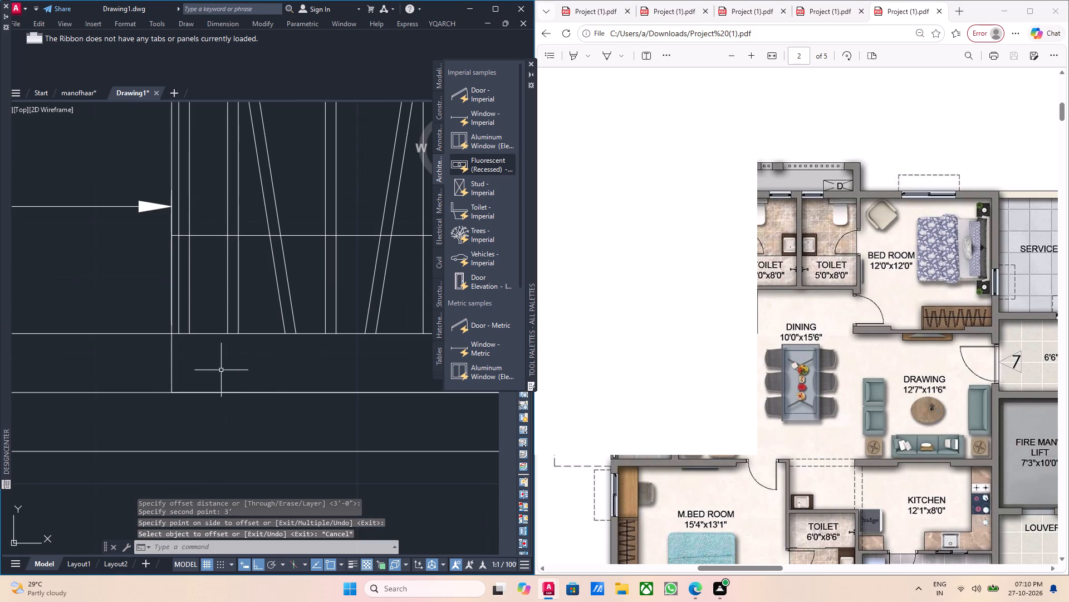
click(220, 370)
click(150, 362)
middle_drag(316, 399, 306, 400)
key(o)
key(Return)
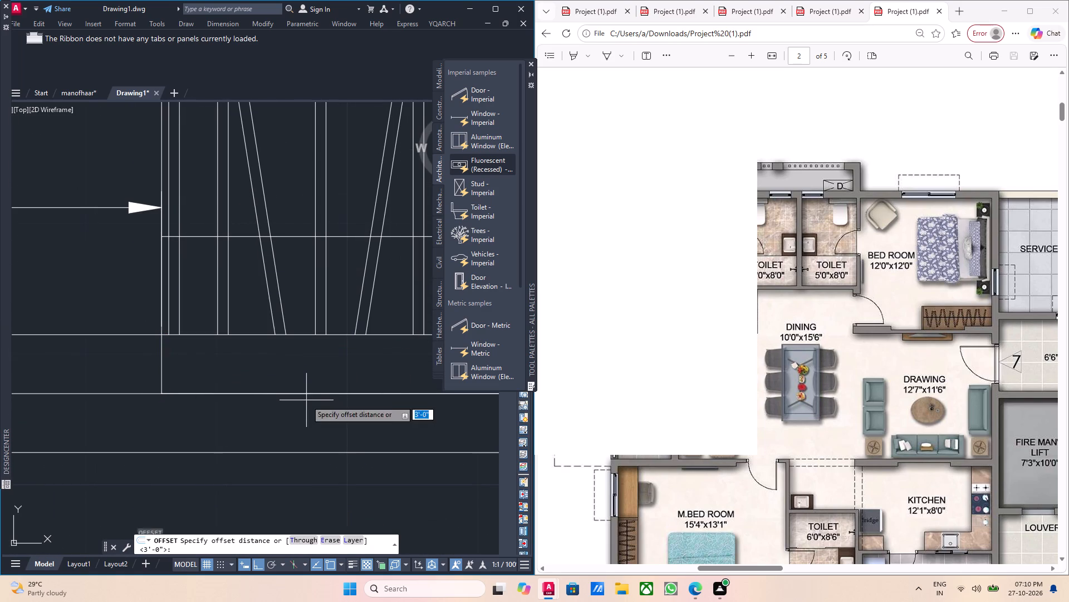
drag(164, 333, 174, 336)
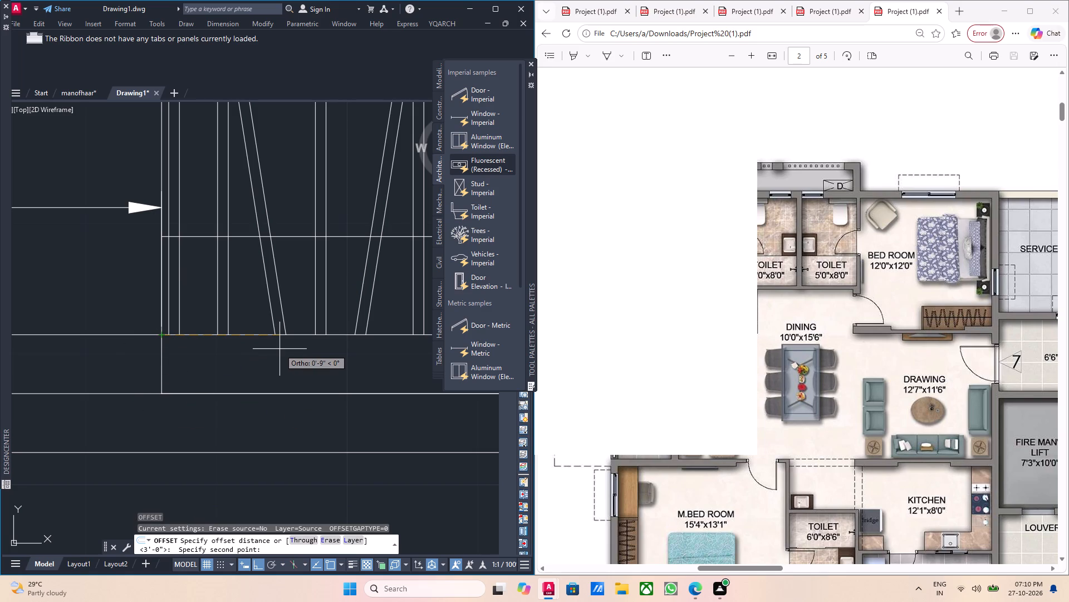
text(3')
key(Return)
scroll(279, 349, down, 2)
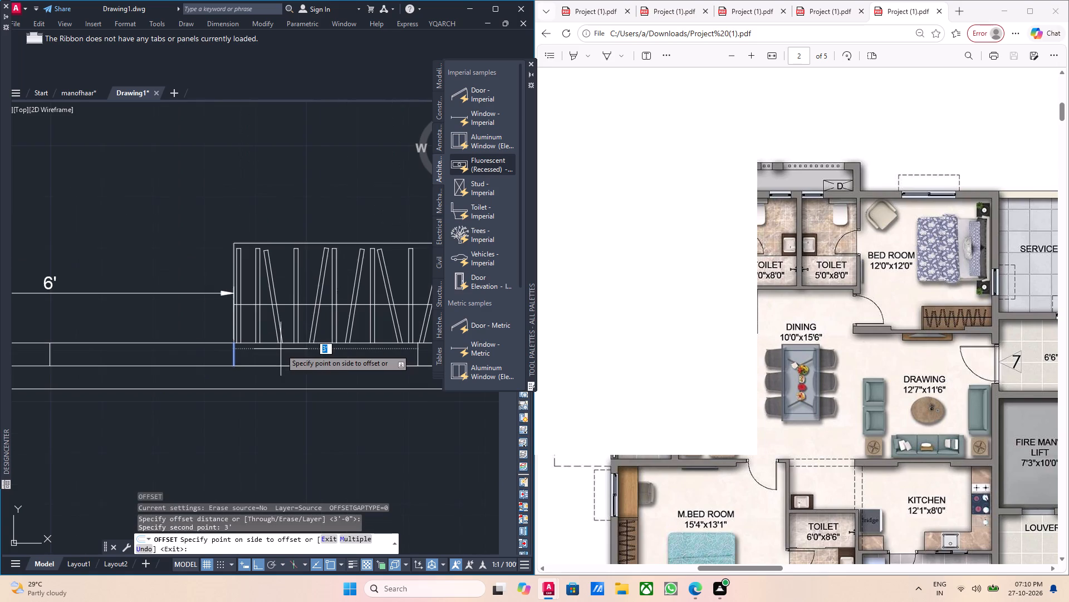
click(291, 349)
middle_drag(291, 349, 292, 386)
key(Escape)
Examine the divisions along the wall beneath the wardrobe and its junction with the bedroom's side wall.
middle_click(254, 389)
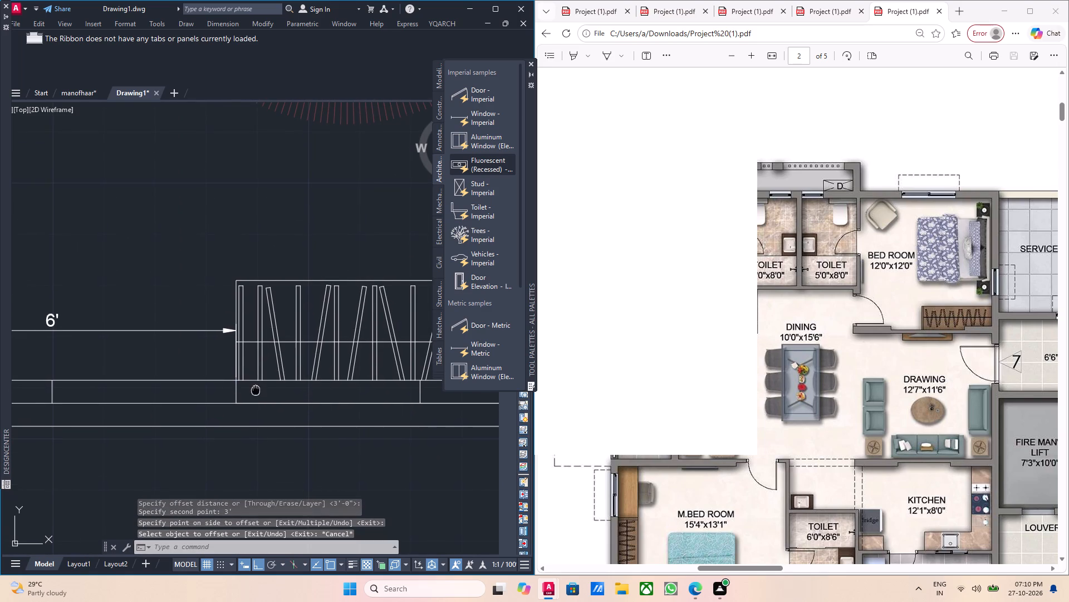
middle_drag(253, 390, 222, 421)
scroll(213, 420, down, 1)
middle_click(262, 439)
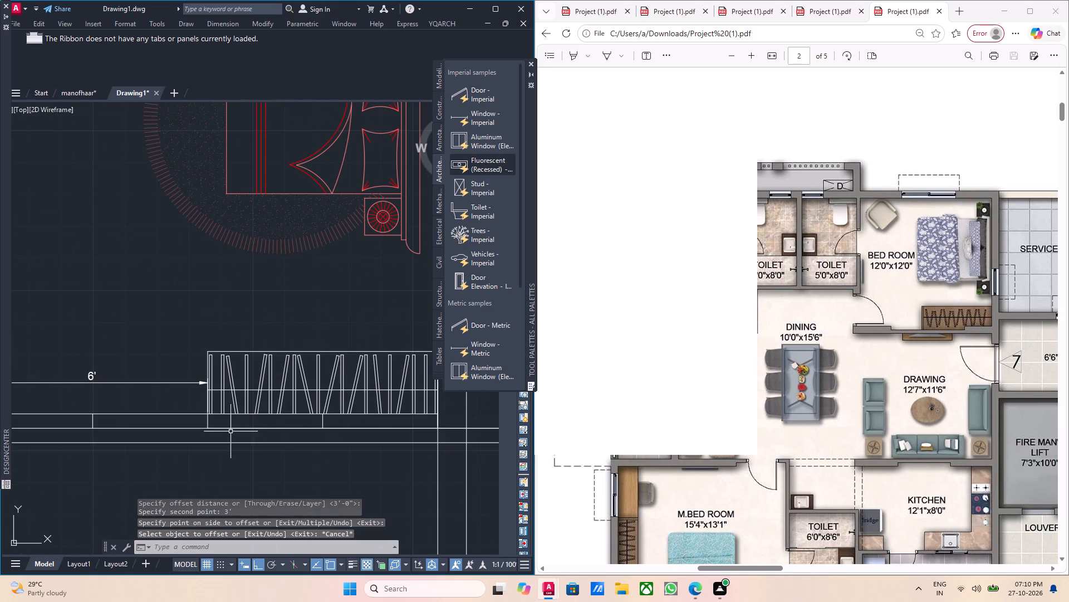
scroll(231, 431, up, 1)
scroll(274, 413, up, 2)
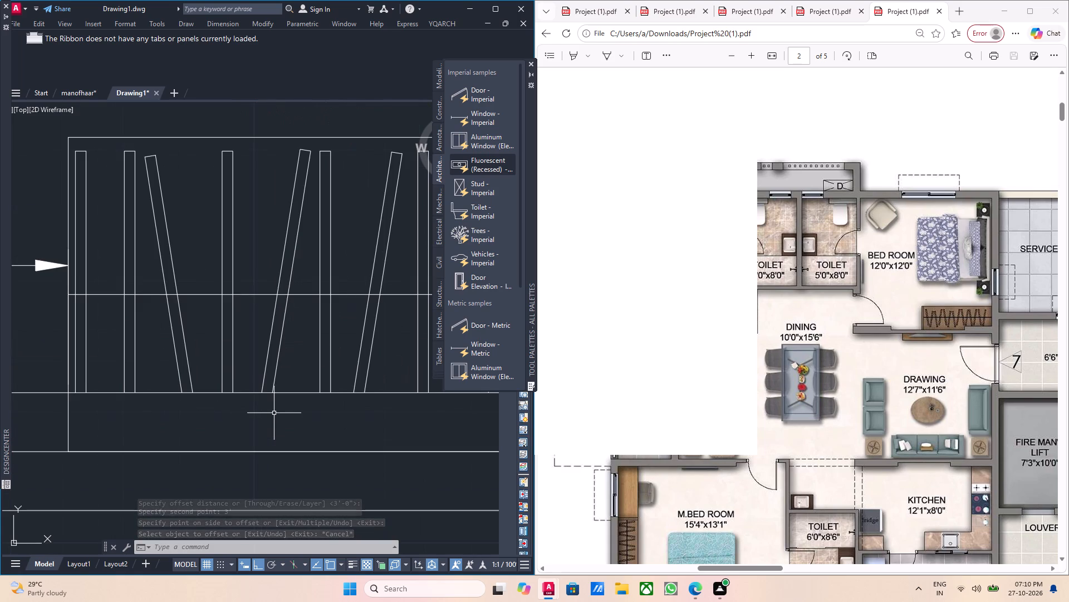
scroll(274, 413, down, 2)
middle_drag(368, 431, 252, 438)
middle_drag(276, 450, 253, 460)
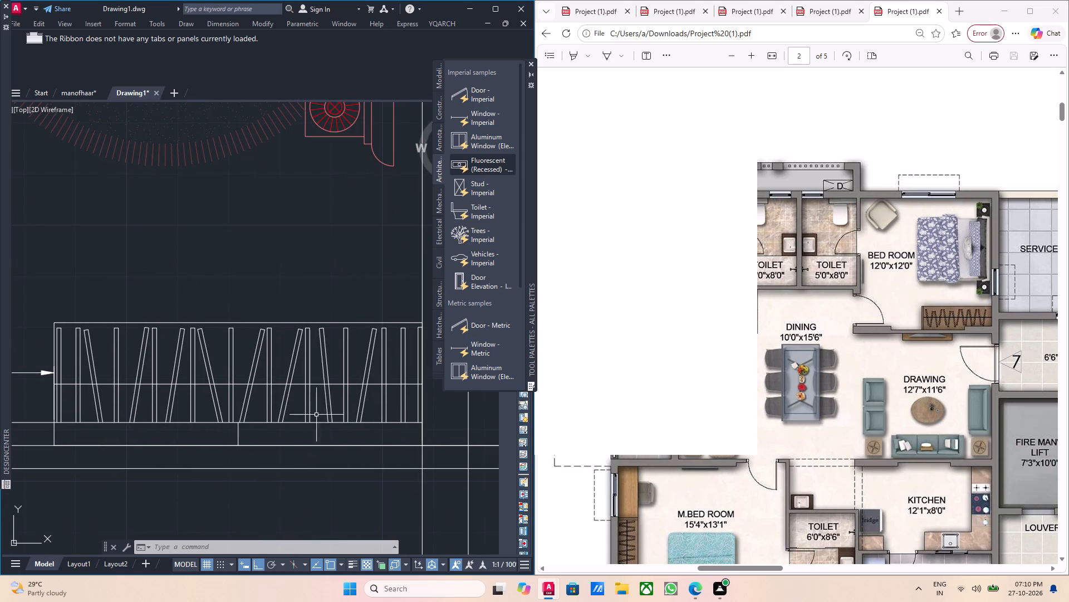
middle_drag(425, 404, 356, 421)
scroll(401, 411, up, 1)
key(Escape)
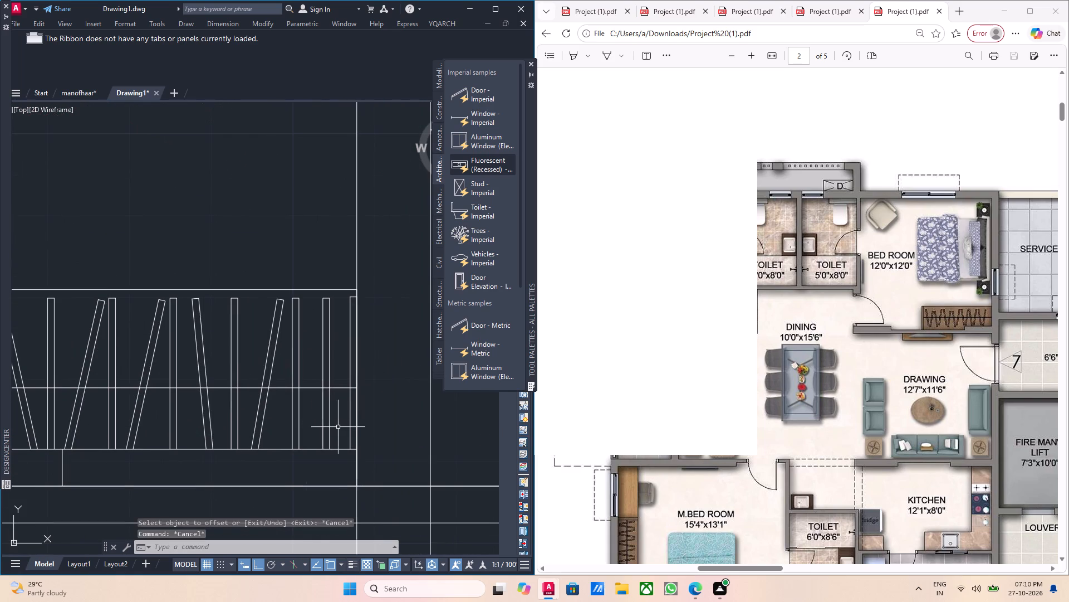
scroll(340, 428, down, 1)
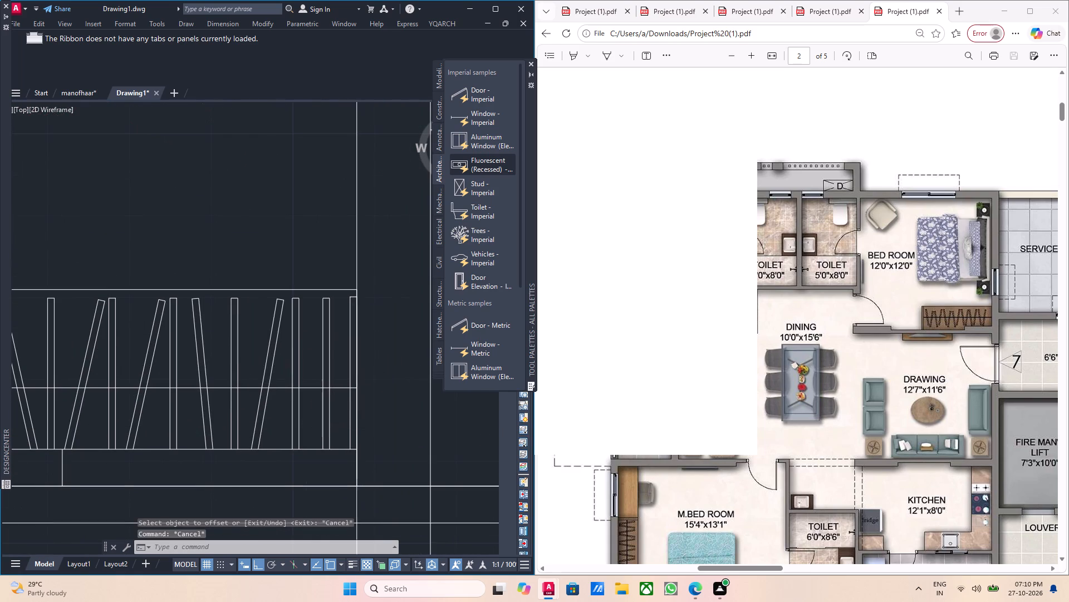
scroll(340, 428, down, 2)
middle_click(337, 428)
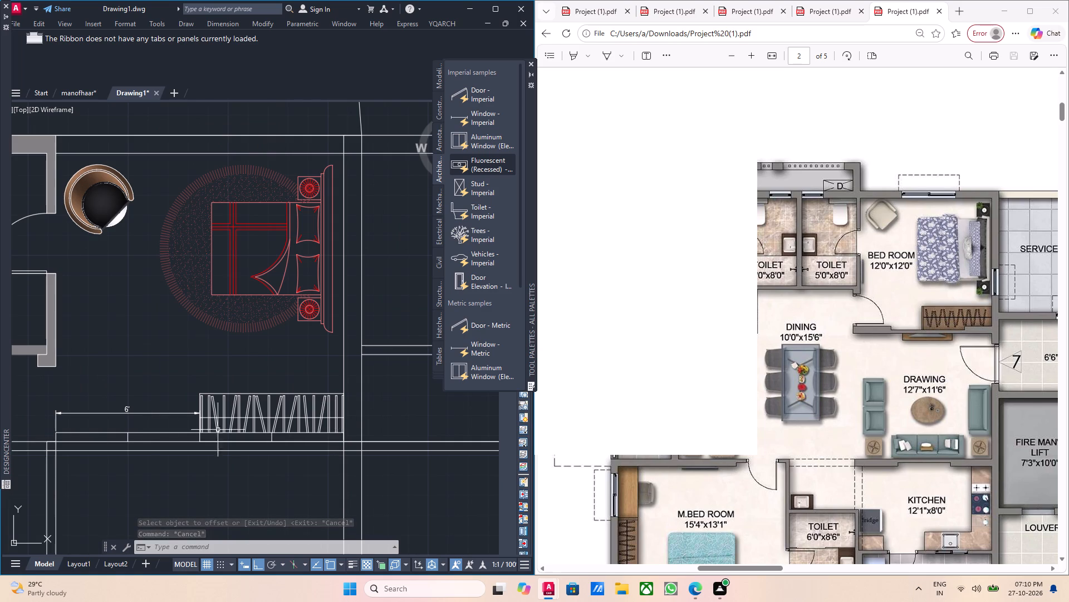
scroll(172, 427, up, 2)
key(Escape)
middle_drag(320, 424, 193, 414)
middle_drag(306, 414, 266, 434)
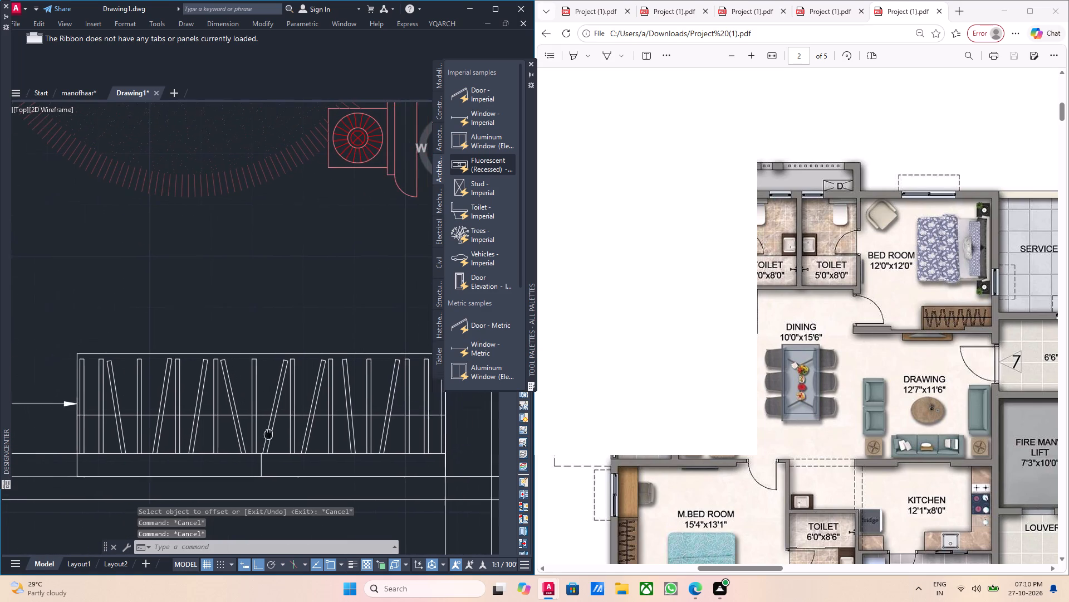
middle_drag(266, 434, 242, 441)
scroll(332, 440, up, 1)
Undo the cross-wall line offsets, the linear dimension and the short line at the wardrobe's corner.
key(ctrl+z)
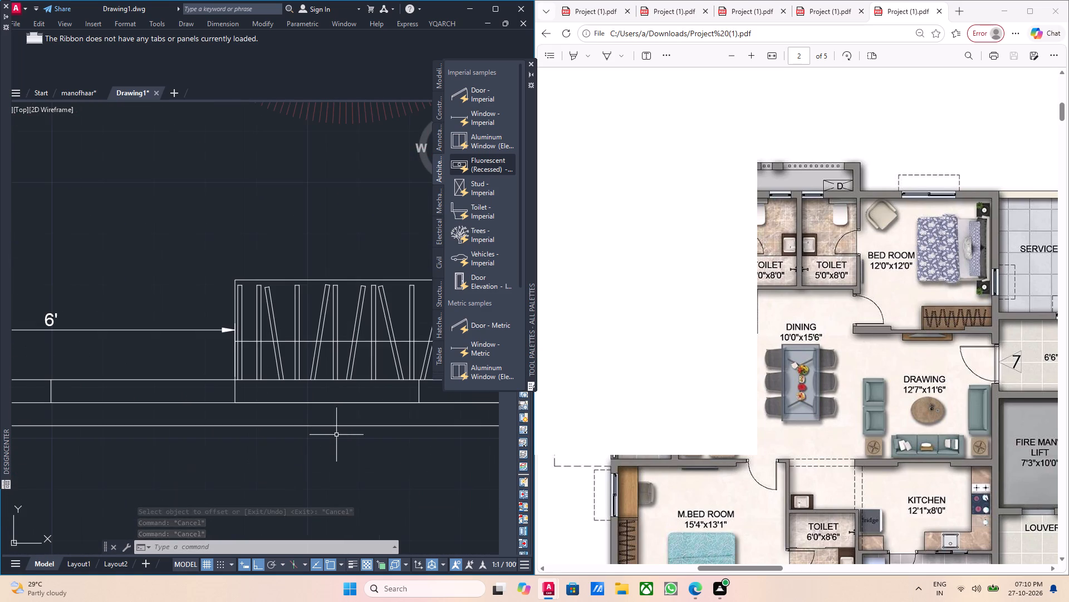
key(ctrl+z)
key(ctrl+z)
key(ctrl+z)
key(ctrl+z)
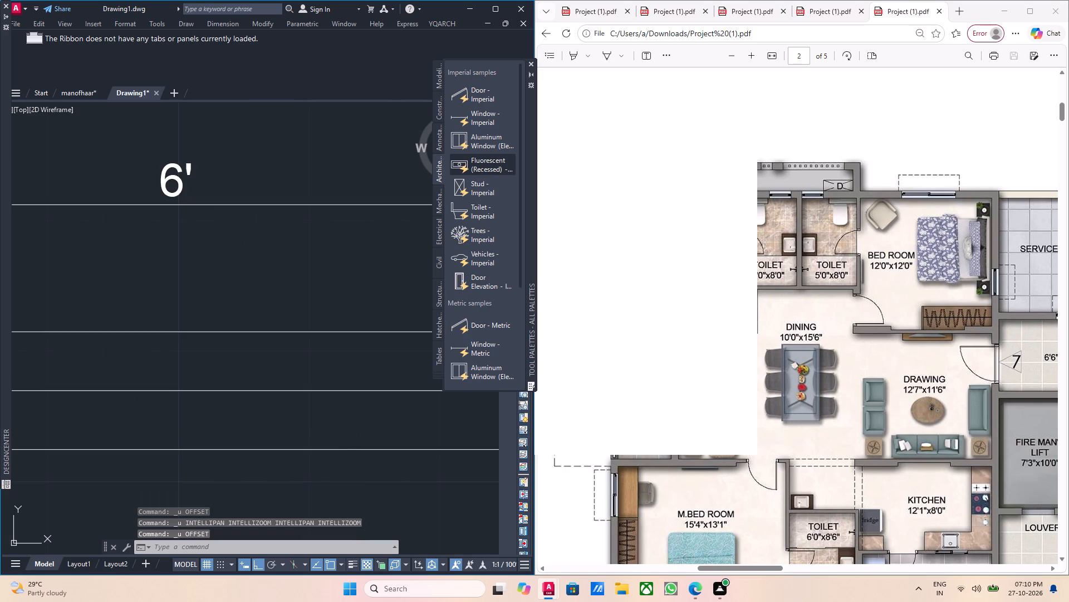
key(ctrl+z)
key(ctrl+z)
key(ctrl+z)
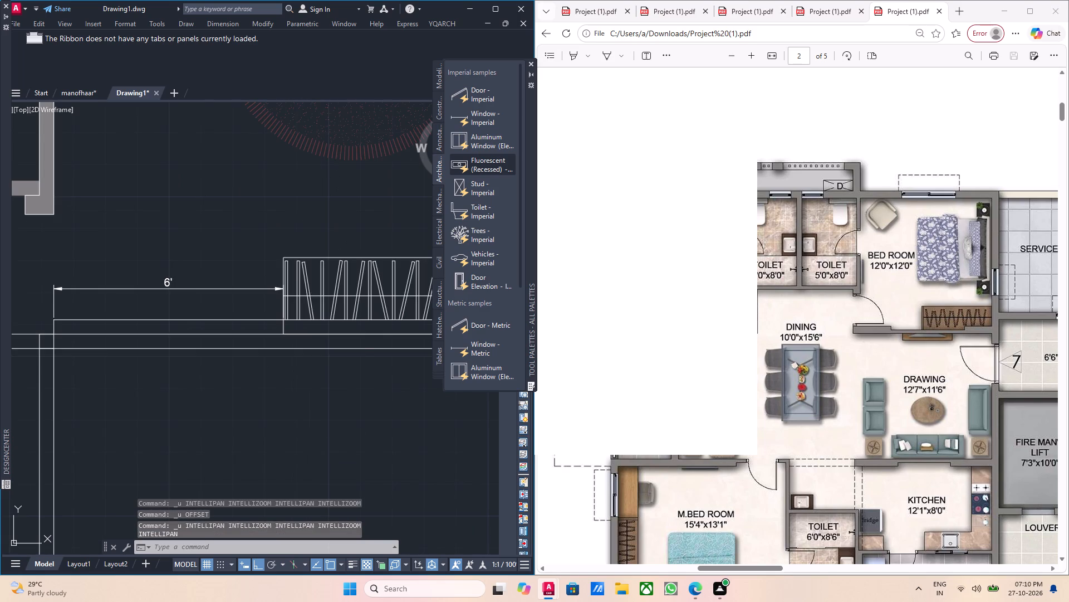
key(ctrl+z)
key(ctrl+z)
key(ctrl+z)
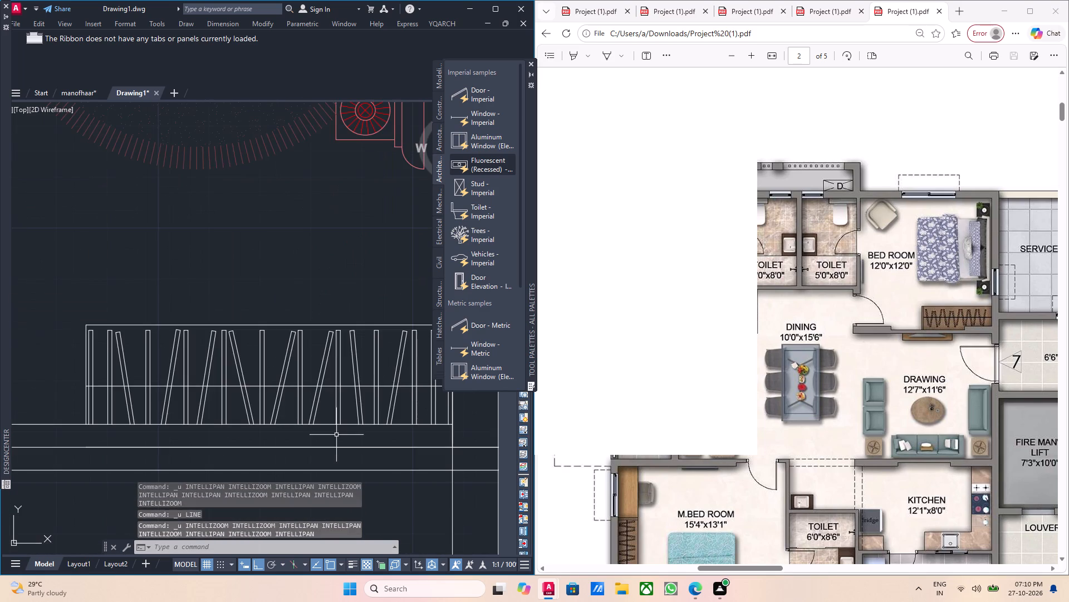
Undo the wardrobe trimming and the earlier grip edit of the new wall line.
key(ctrl+z)
key(ctrl+z)
key(ctrl+z)
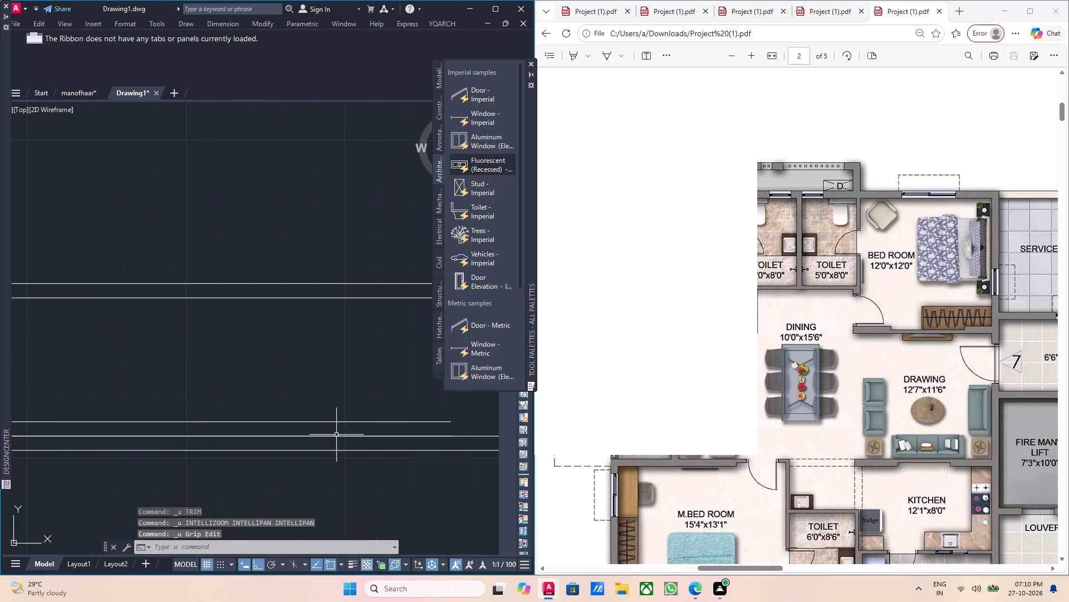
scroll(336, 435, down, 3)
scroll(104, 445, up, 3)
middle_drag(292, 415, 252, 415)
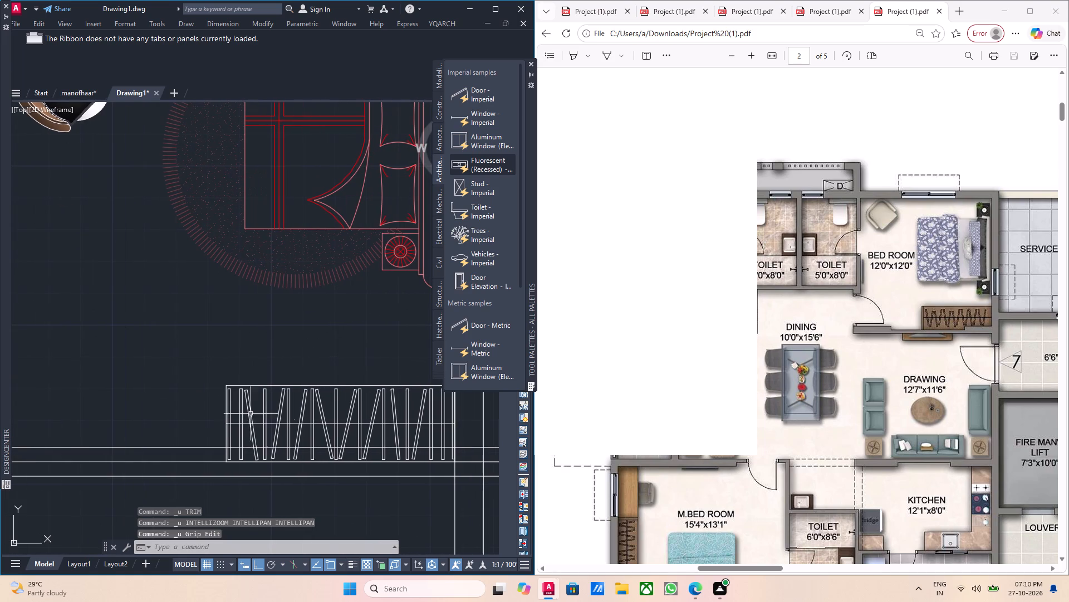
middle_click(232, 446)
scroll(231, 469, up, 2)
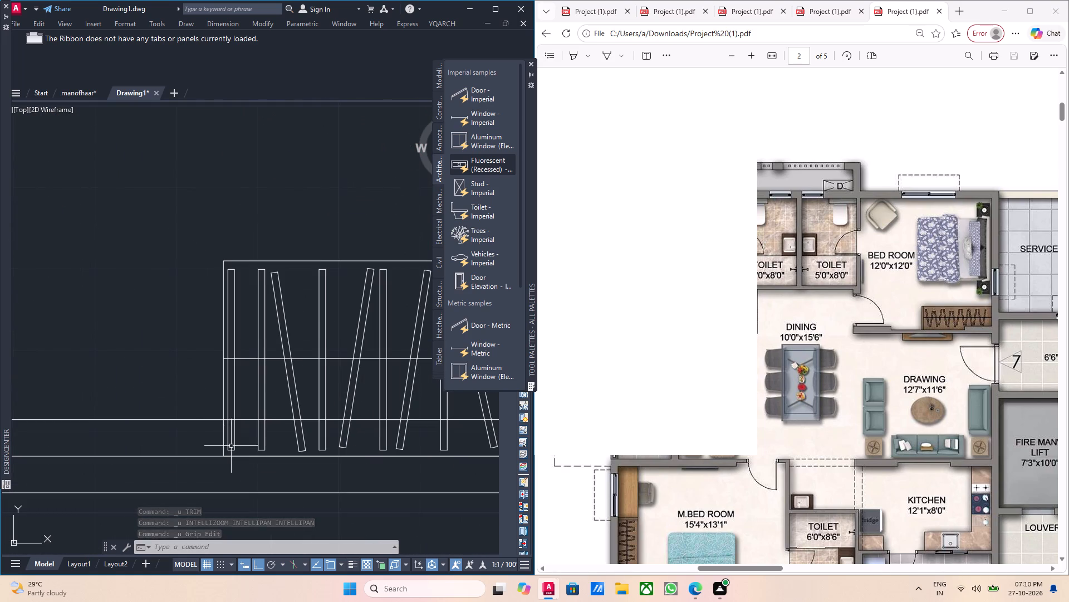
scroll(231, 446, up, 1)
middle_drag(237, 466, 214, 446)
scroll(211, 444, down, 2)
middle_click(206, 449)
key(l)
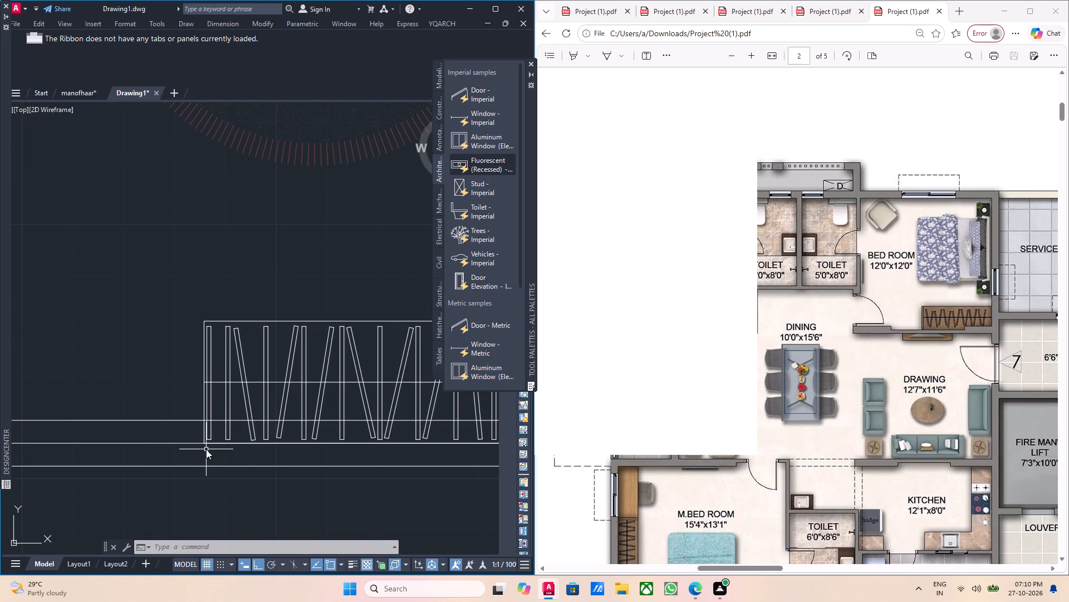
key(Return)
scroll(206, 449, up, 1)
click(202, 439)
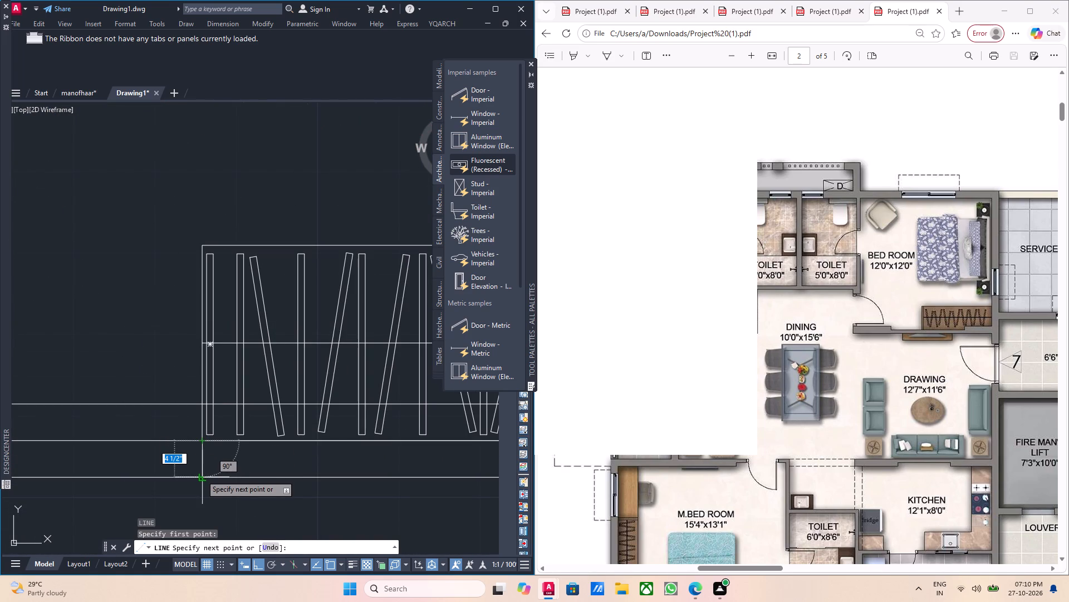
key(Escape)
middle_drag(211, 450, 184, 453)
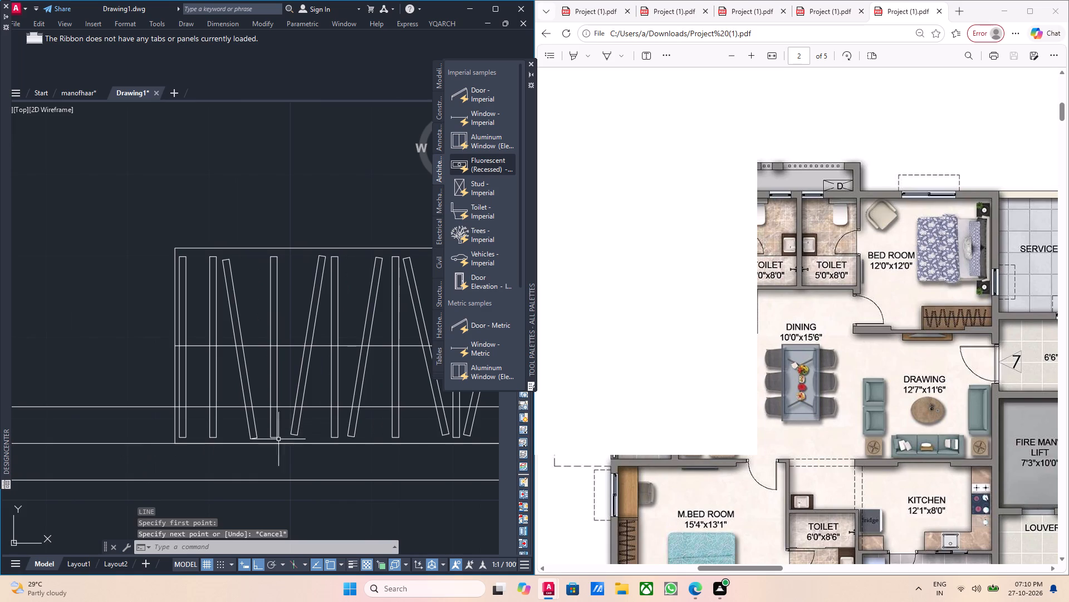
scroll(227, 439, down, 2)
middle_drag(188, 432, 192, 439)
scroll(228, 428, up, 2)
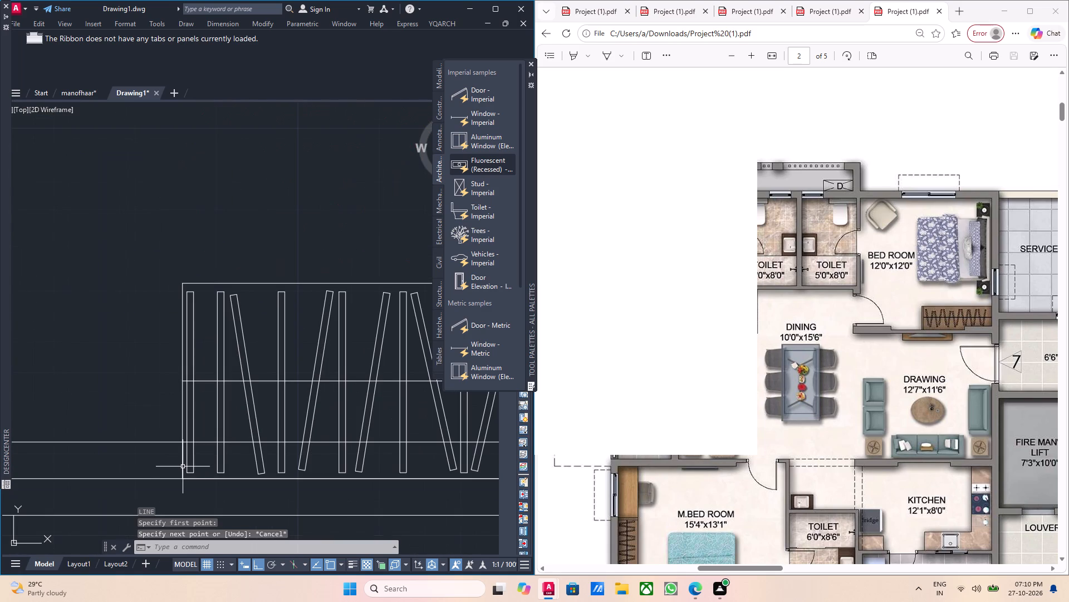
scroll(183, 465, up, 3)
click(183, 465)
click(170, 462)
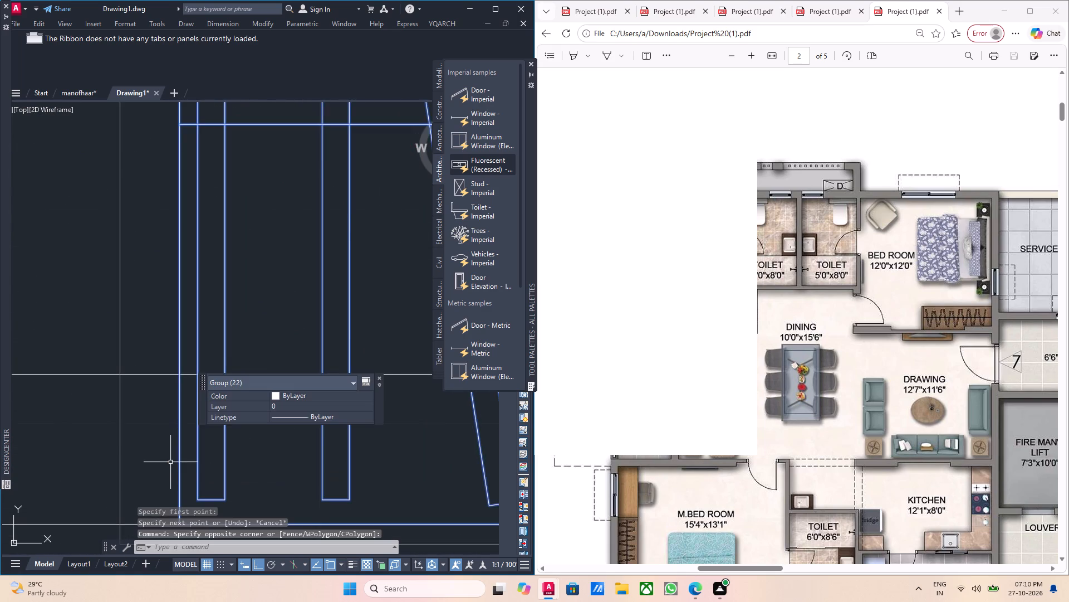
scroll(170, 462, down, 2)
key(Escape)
Draw a 4 1/2" line across the wall thickness, ending at the wardrobe's lower corner at its free end.
key(l)
key(Return)
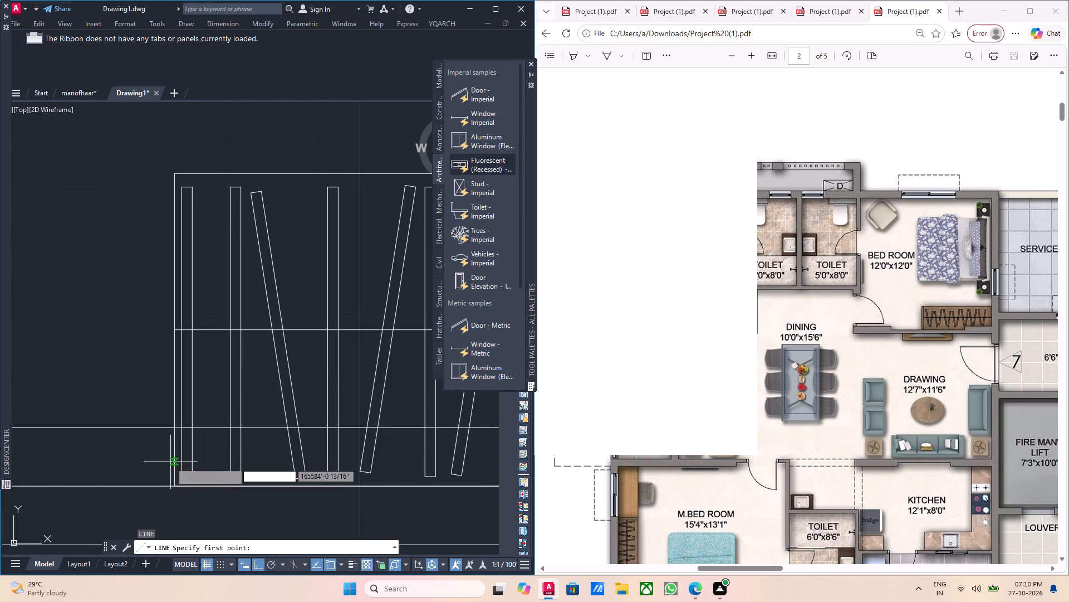
scroll(170, 462, up, 2)
click(178, 383)
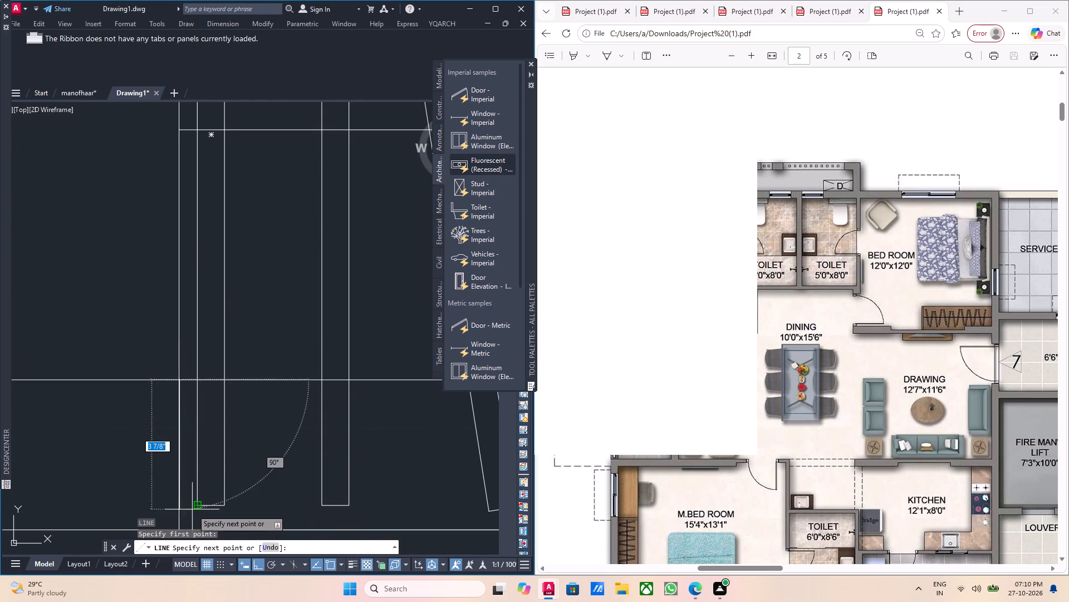
middle_drag(195, 499, 164, 403)
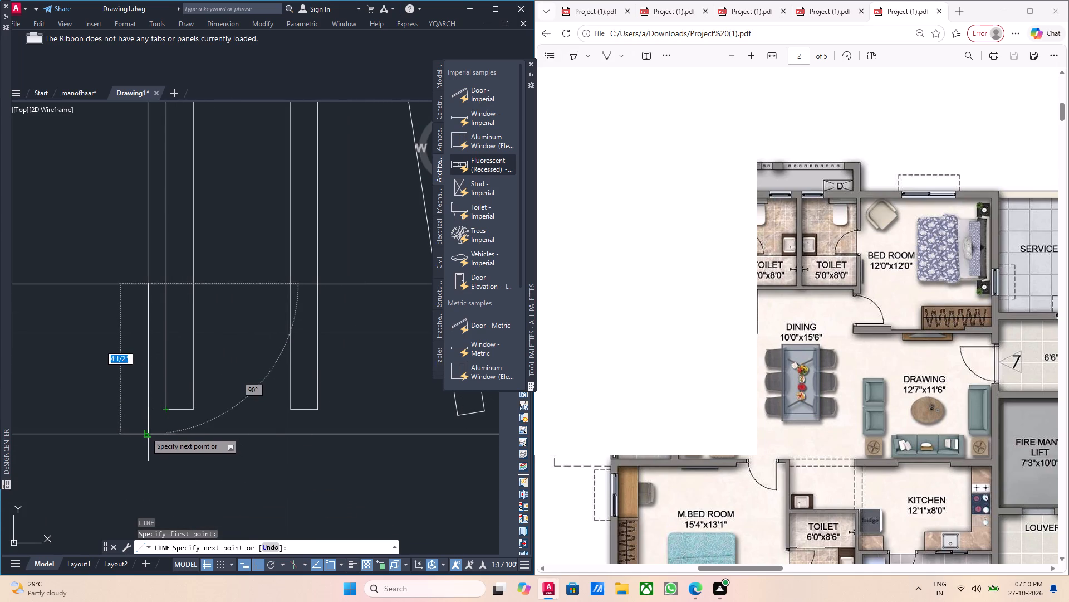
click(145, 432)
middle_drag(205, 423, 219, 459)
key(Escape)
key(Escape)
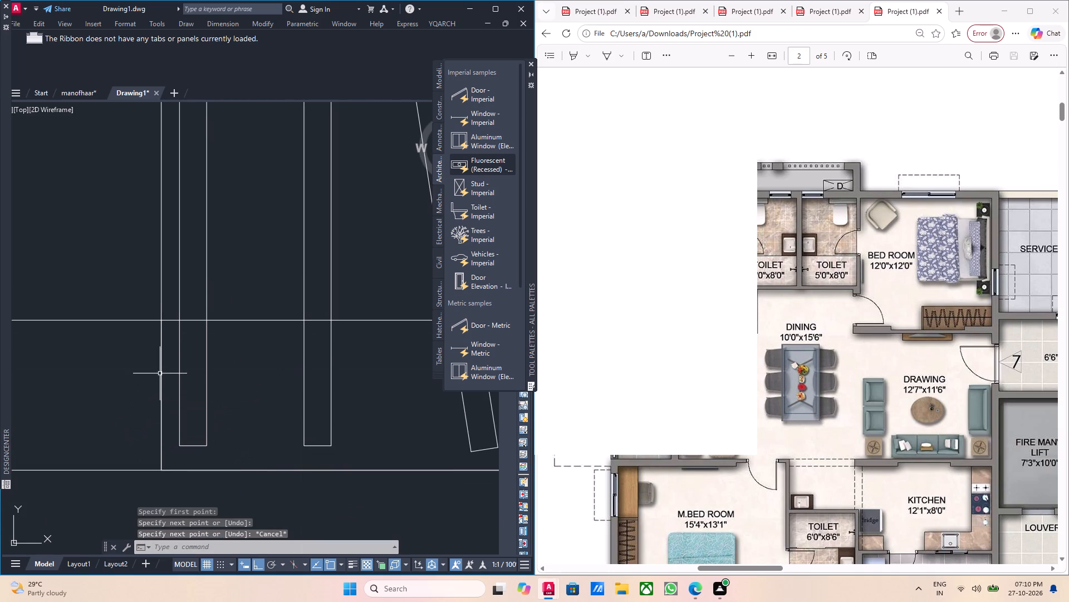
Offset the new 4 1/2" line 3' beneath the wardrobe, towards the bedroom's side wall.
click(160, 373)
middle_click(205, 419)
key(o)
key(Return)
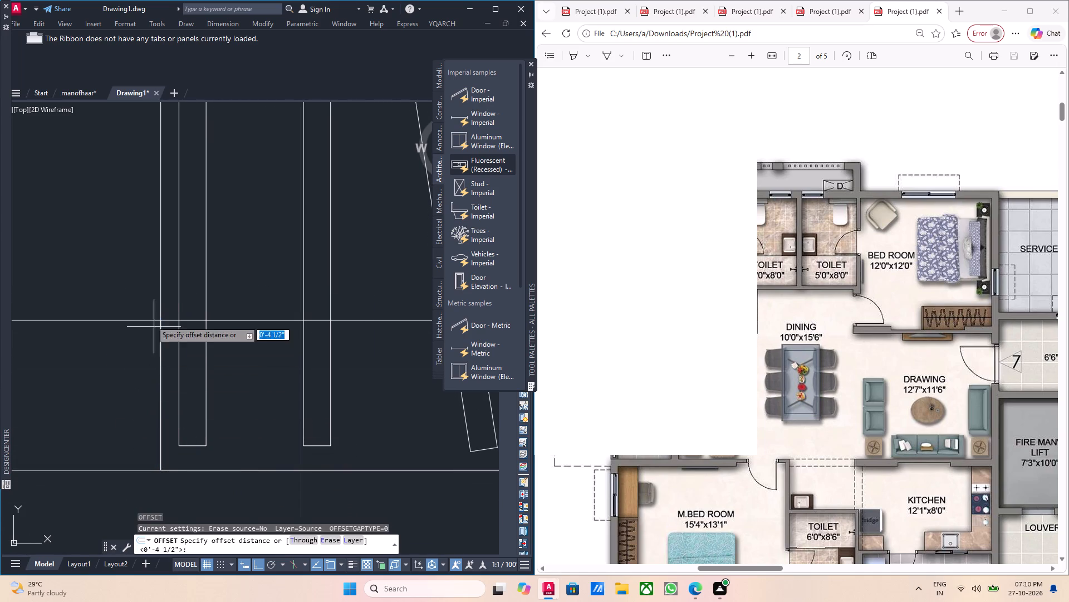
drag(161, 321, 175, 321)
text(3')
key(Return)
scroll(283, 321, down, 3)
middle_drag(281, 323, 196, 351)
scroll(291, 368, down, 2)
middle_drag(292, 367, 193, 377)
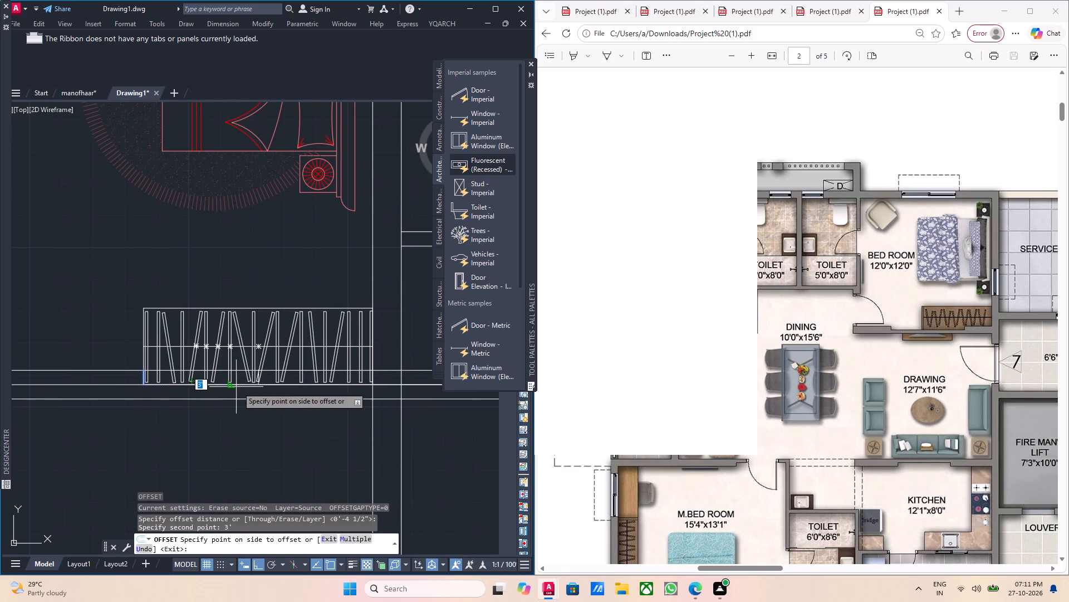
click(239, 383)
Offset the 4 1/2" corner line 3' to the opposite side, away from the wardrobe.
scroll(241, 383, up, 2)
scroll(149, 390, down, 1)
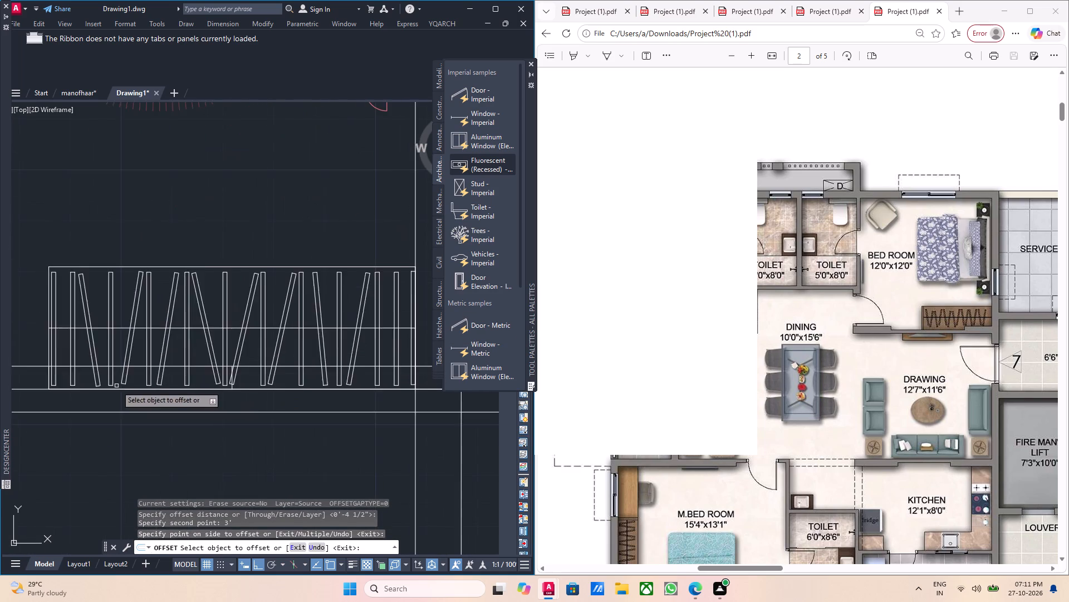
middle_drag(131, 386, 282, 385)
scroll(178, 383, up, 2)
click(229, 380)
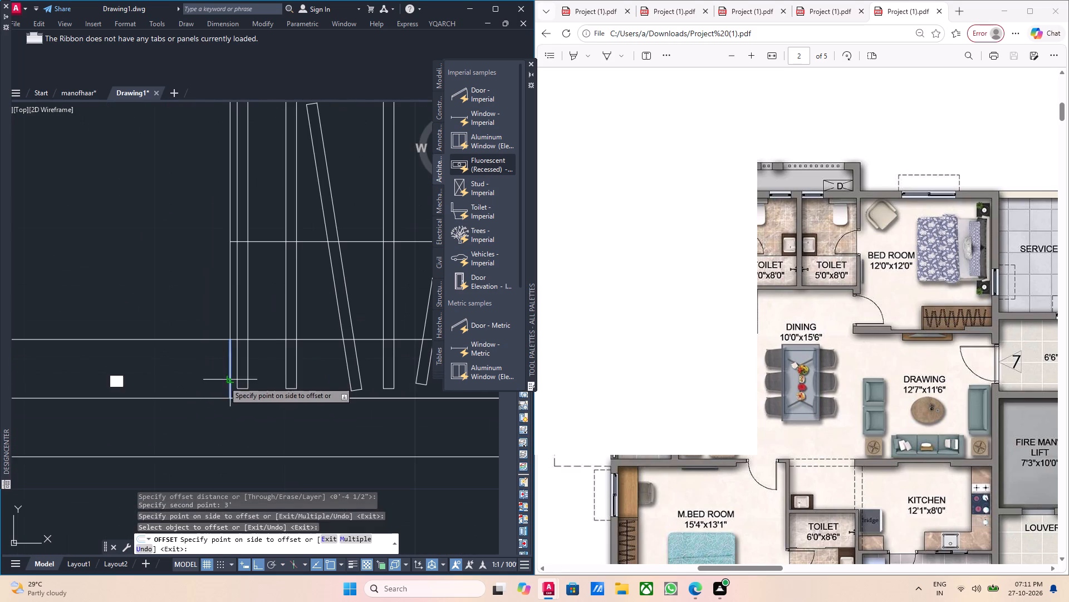
click(148, 383)
key(Escape)
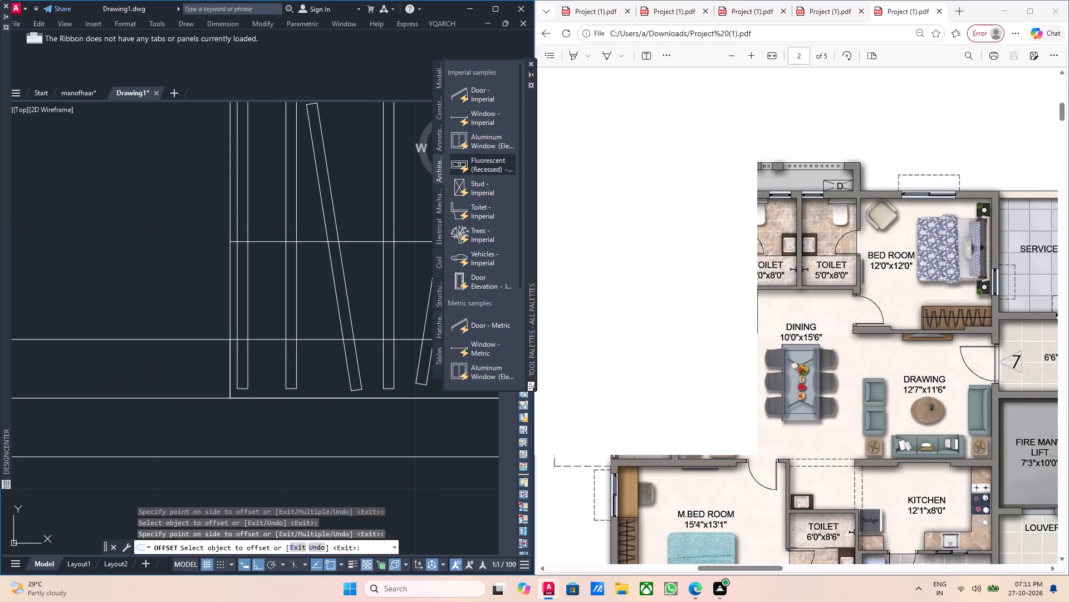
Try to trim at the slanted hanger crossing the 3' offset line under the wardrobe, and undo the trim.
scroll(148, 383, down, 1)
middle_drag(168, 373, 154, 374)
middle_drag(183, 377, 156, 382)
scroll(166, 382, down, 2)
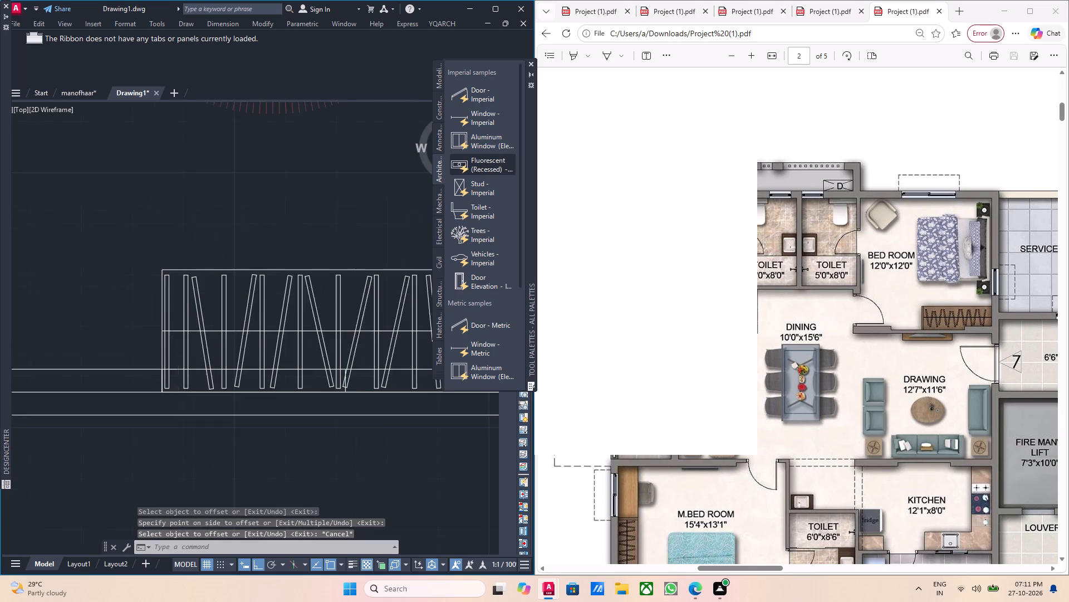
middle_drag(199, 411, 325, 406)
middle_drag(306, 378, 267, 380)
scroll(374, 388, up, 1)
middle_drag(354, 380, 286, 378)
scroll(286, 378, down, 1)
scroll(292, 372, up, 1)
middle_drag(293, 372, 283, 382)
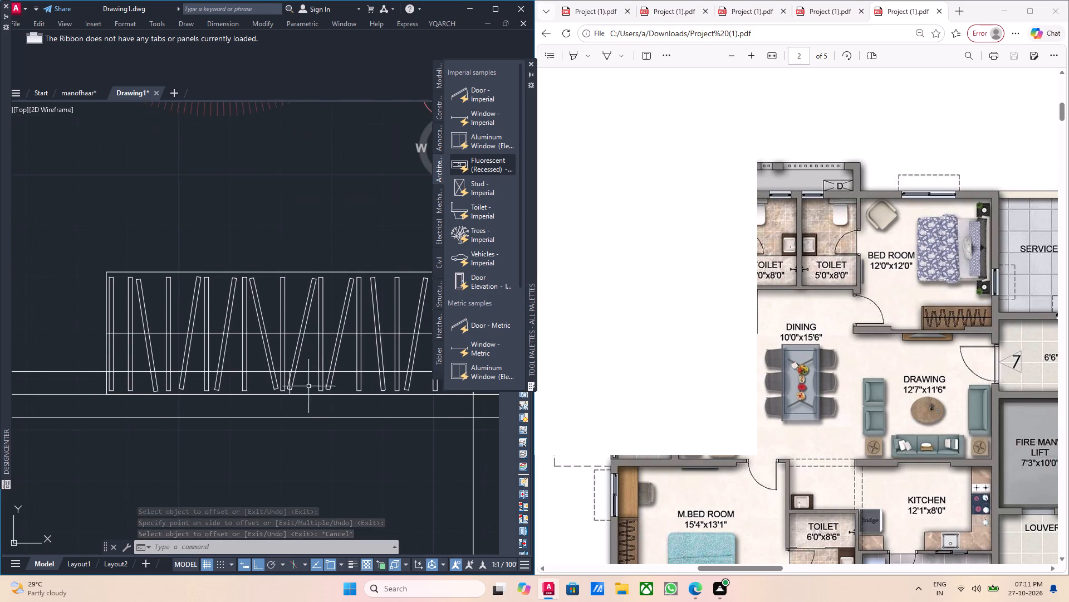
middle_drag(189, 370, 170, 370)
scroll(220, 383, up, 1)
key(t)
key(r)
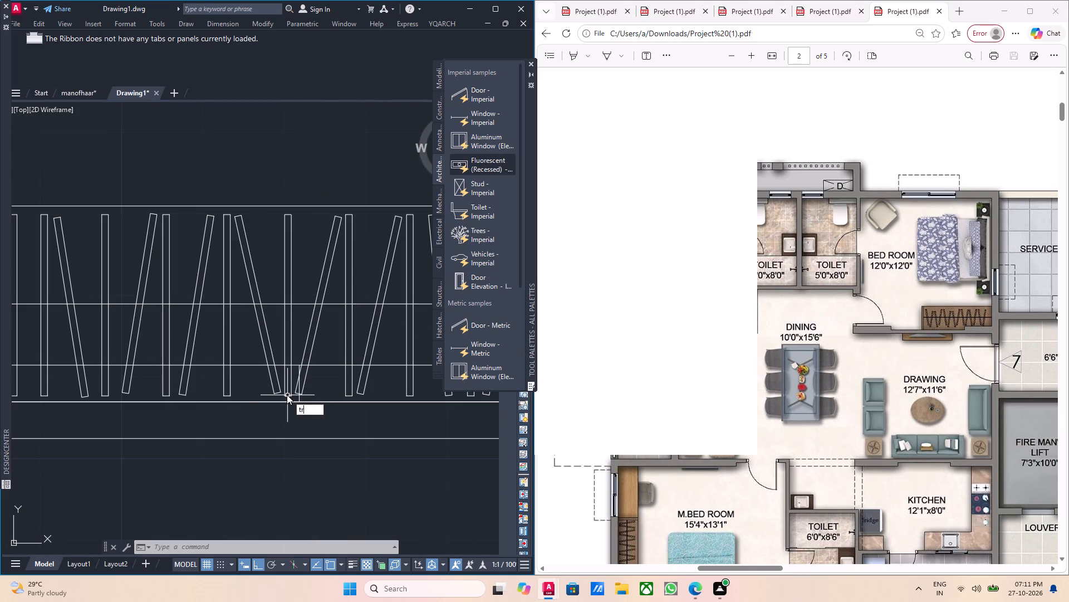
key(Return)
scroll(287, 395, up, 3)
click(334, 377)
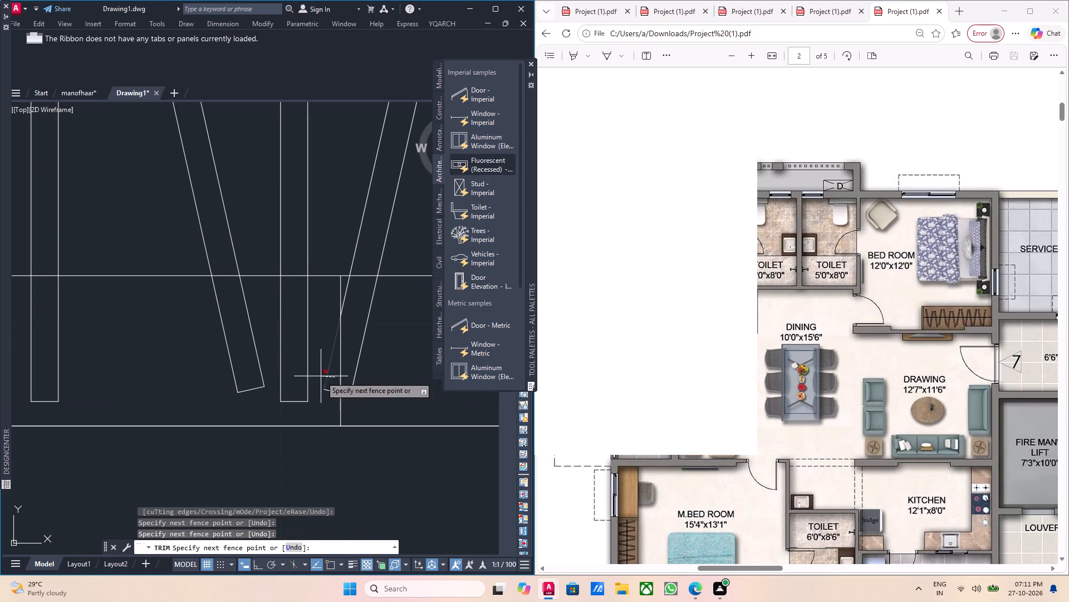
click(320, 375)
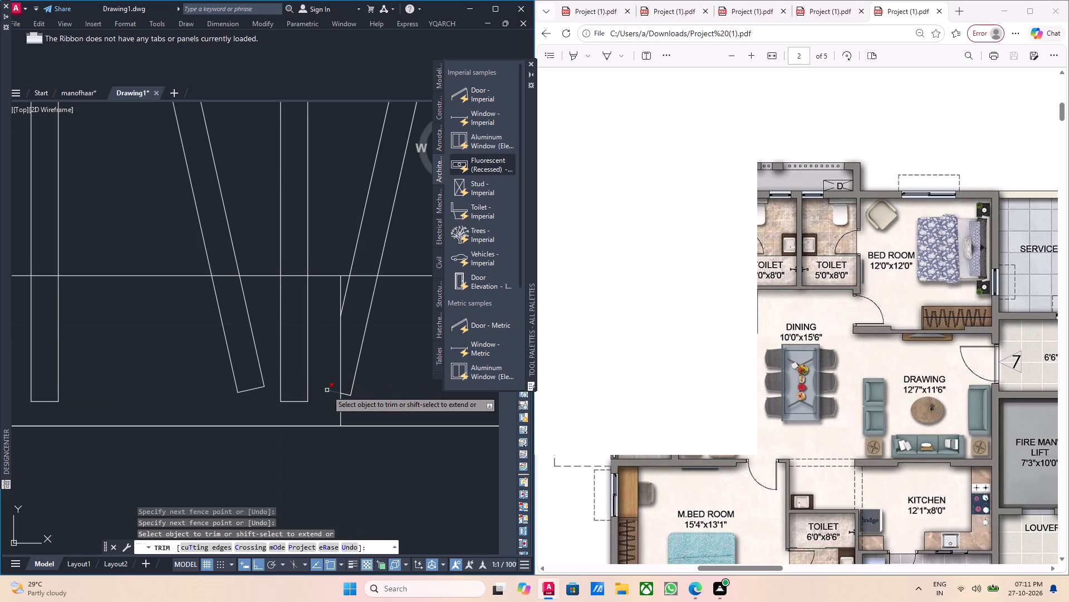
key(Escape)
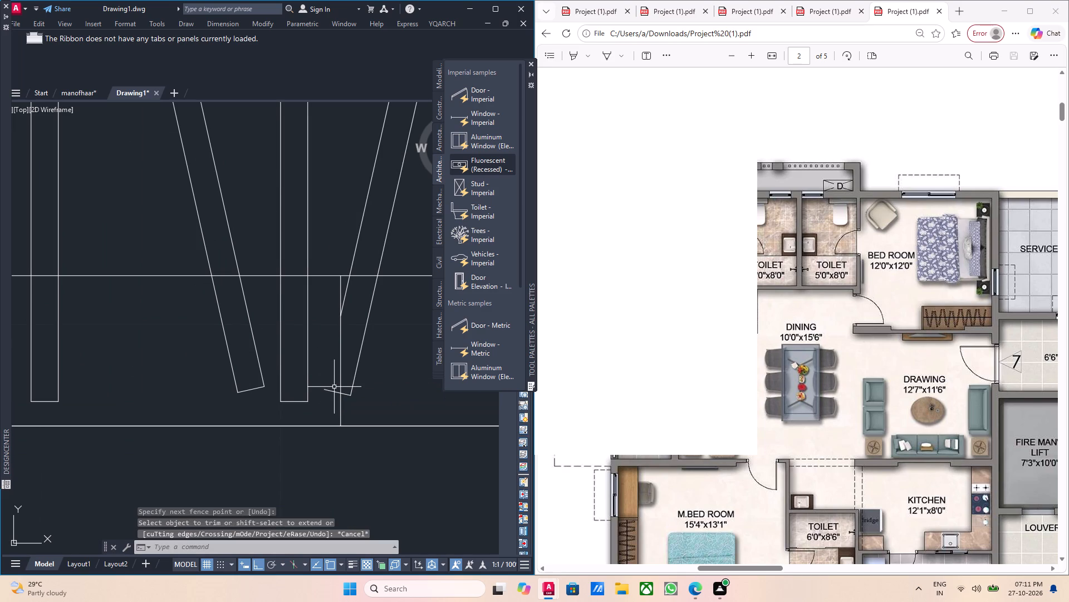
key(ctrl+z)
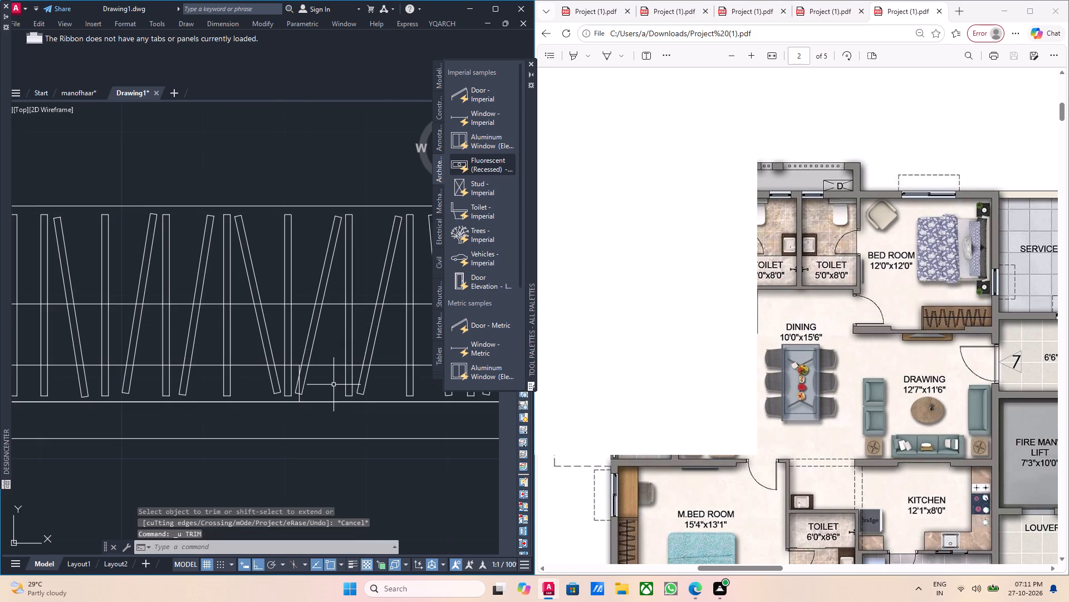
Trim the upper wall line across the wardrobe from the 3' offset line through the nearest vertical and slanted hangers.
scroll(326, 373, up, 2)
middle_click(329, 372)
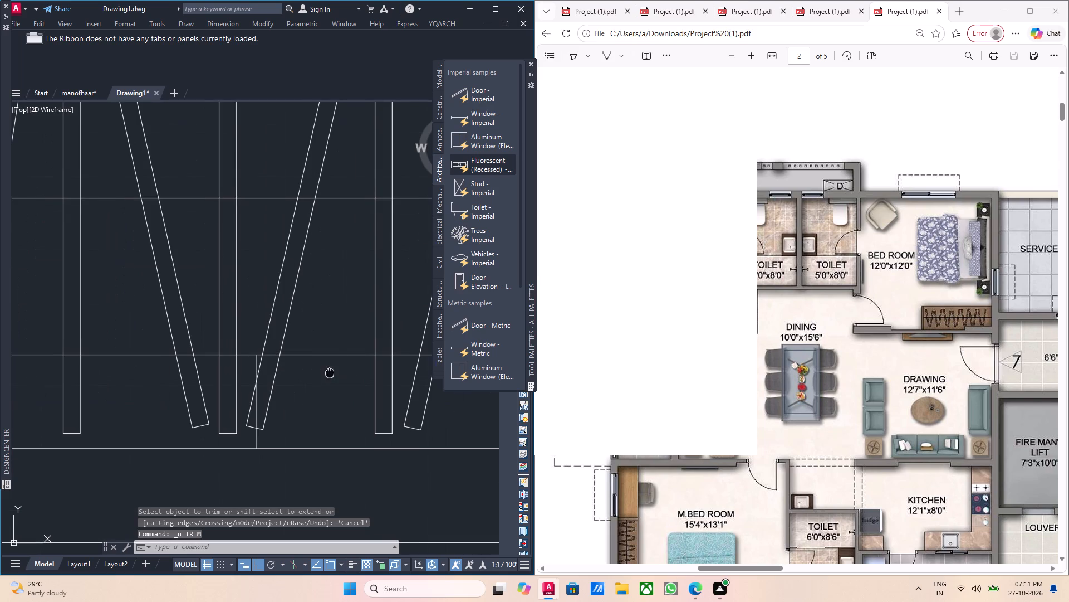
text(re)
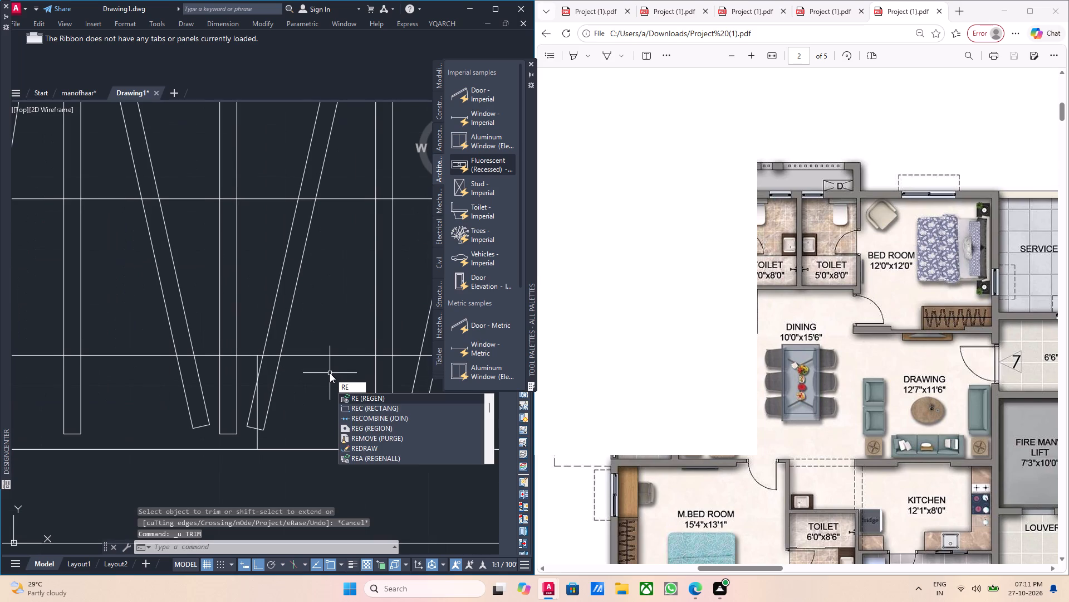
key(Escape)
text(tr)
key(Return)
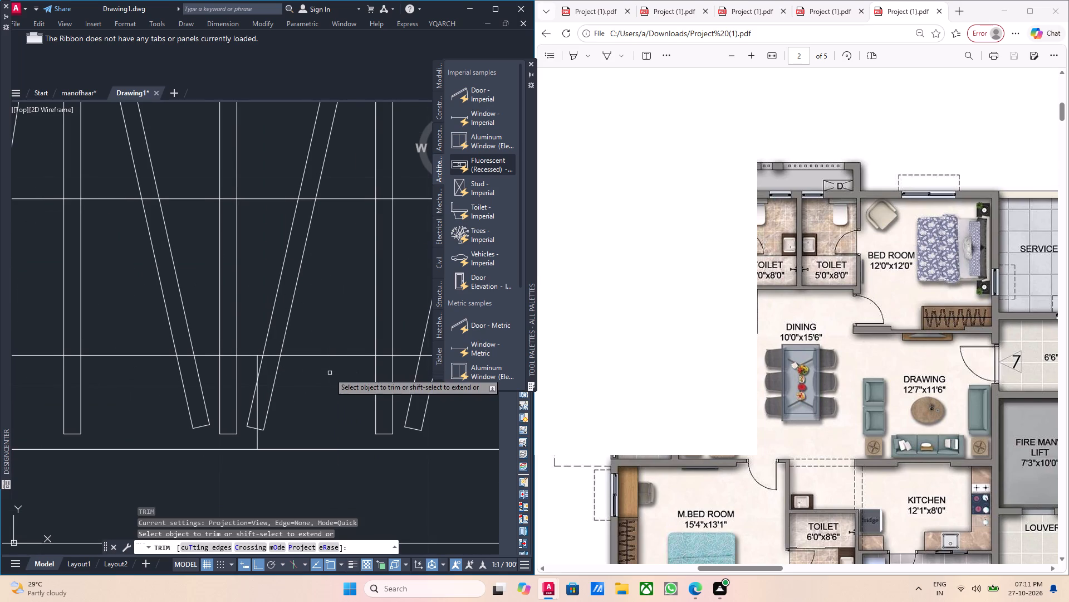
click(247, 356)
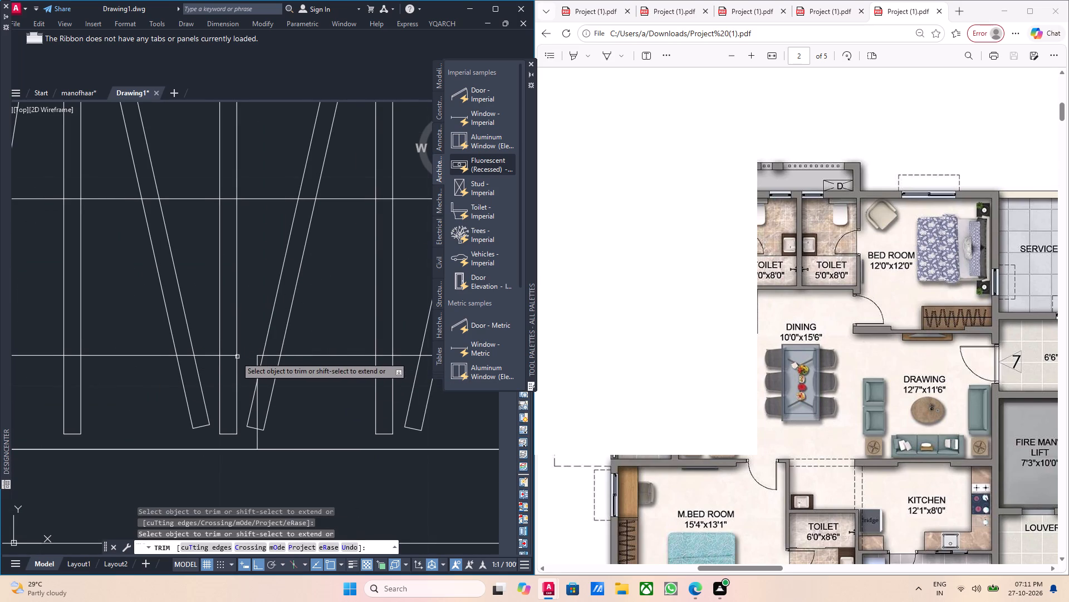
click(228, 356)
click(213, 354)
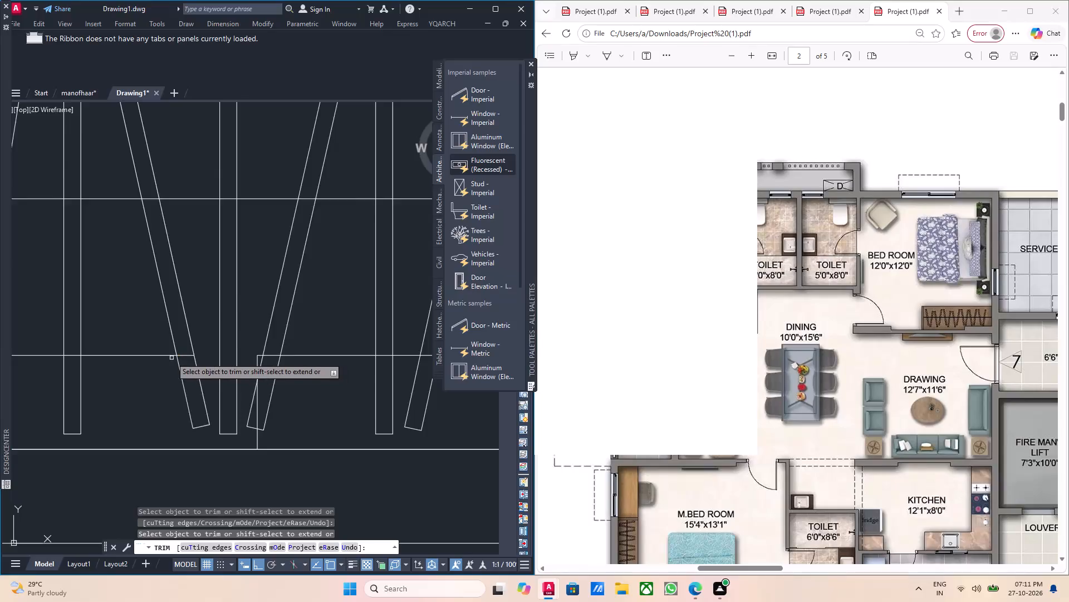
scroll(165, 357, down, 1)
middle_drag(155, 357, 175, 375)
drag(176, 379, 164, 373)
click(151, 368)
scroll(194, 383, up, 3)
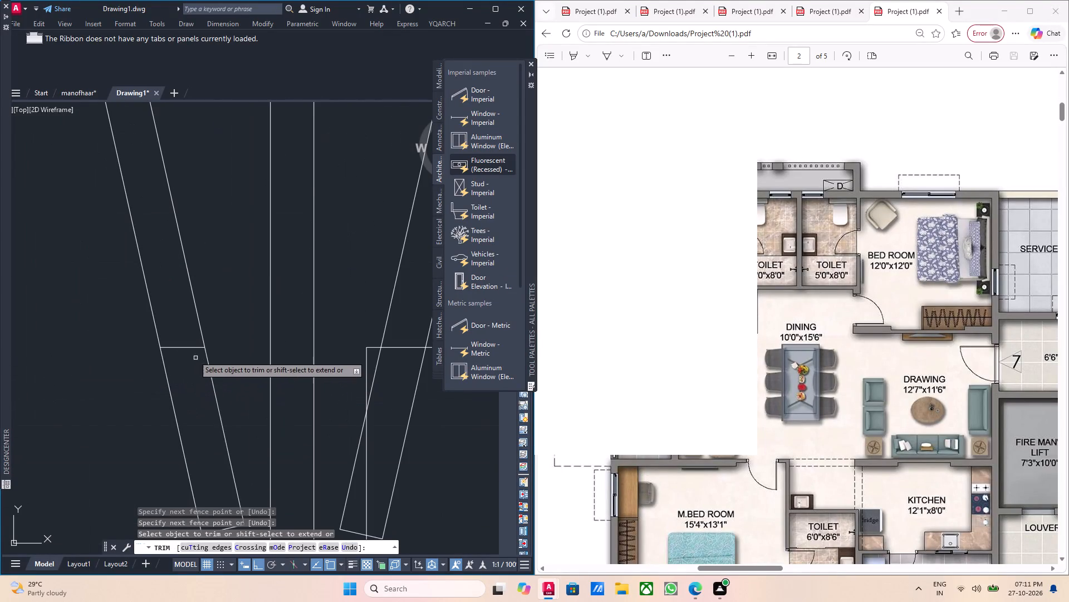
click(190, 353)
click(180, 341)
Trim the upper wall line through the next vertical and slanted hangers, moving towards the wardrobe's free end.
scroll(180, 341, down, 3)
middle_drag(144, 358, 224, 373)
scroll(172, 362, up, 3)
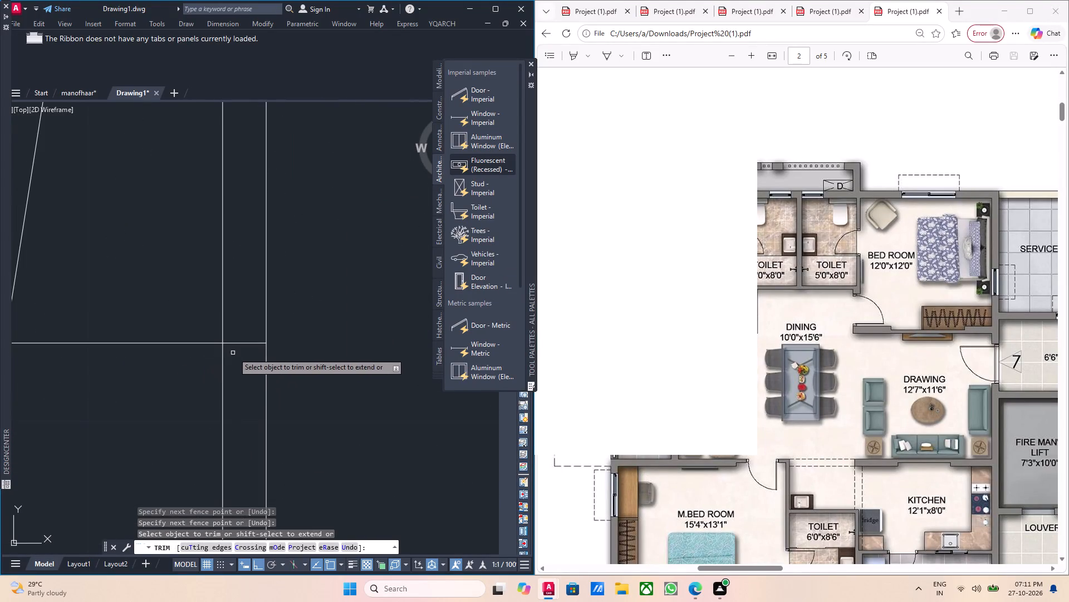
click(233, 353)
click(233, 338)
scroll(236, 339, down, 2)
middle_drag(182, 362, 215, 387)
drag(228, 373, 226, 363)
click(224, 360)
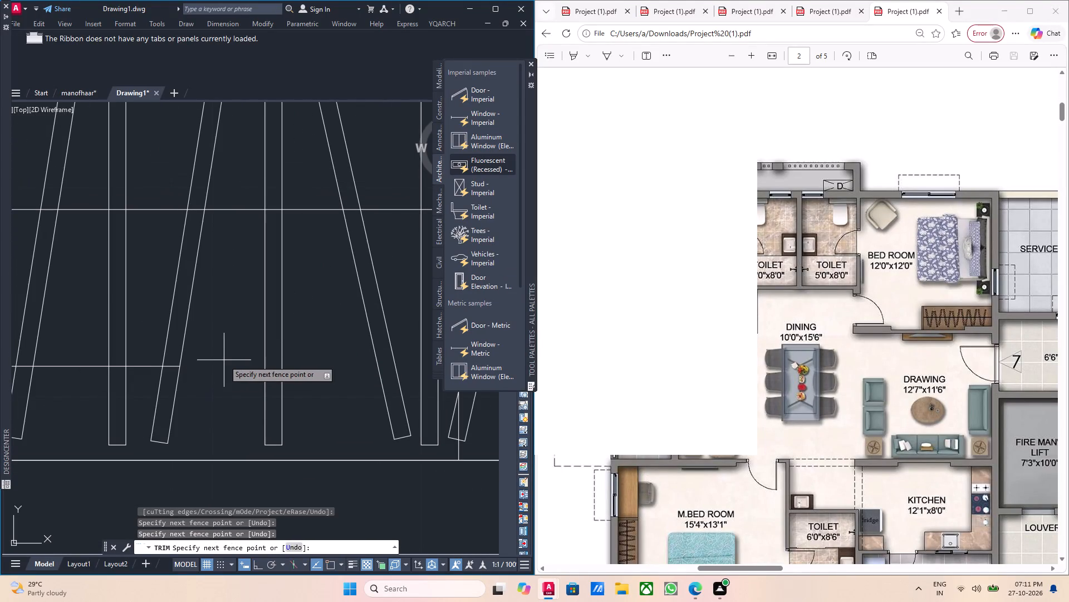
click(228, 371)
scroll(163, 363, up, 3)
click(182, 384)
click(183, 375)
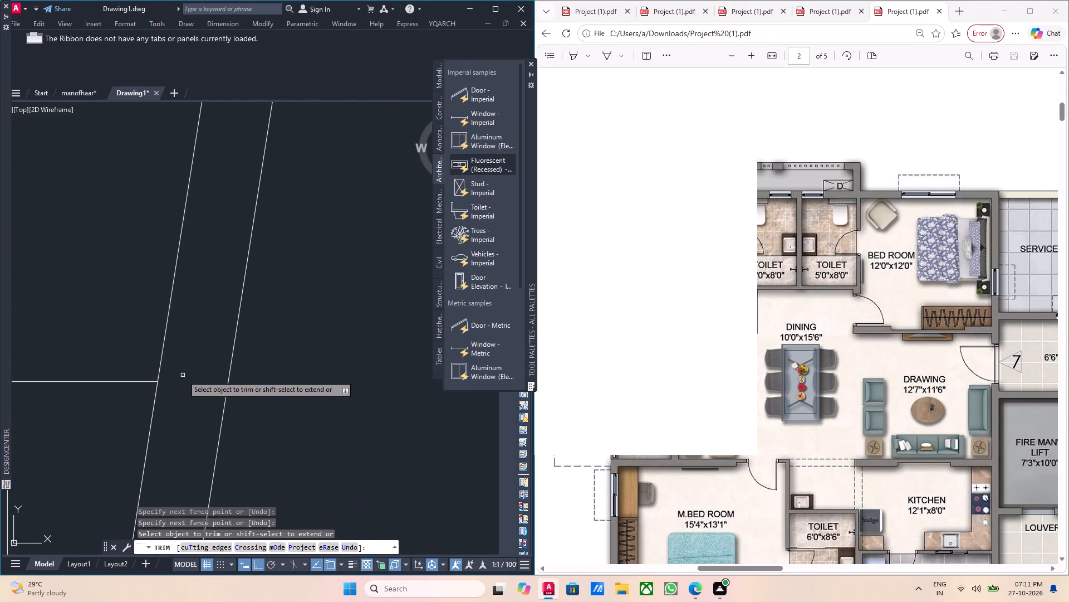
Trim the upper wall line through the next vertical and slanted hangers, continuing towards the wardrobe's free end.
scroll(183, 378, up, 1)
scroll(183, 380, down, 3)
scroll(174, 386, up, 1)
middle_drag(178, 391, 262, 423)
scroll(262, 422, down, 1)
click(220, 417)
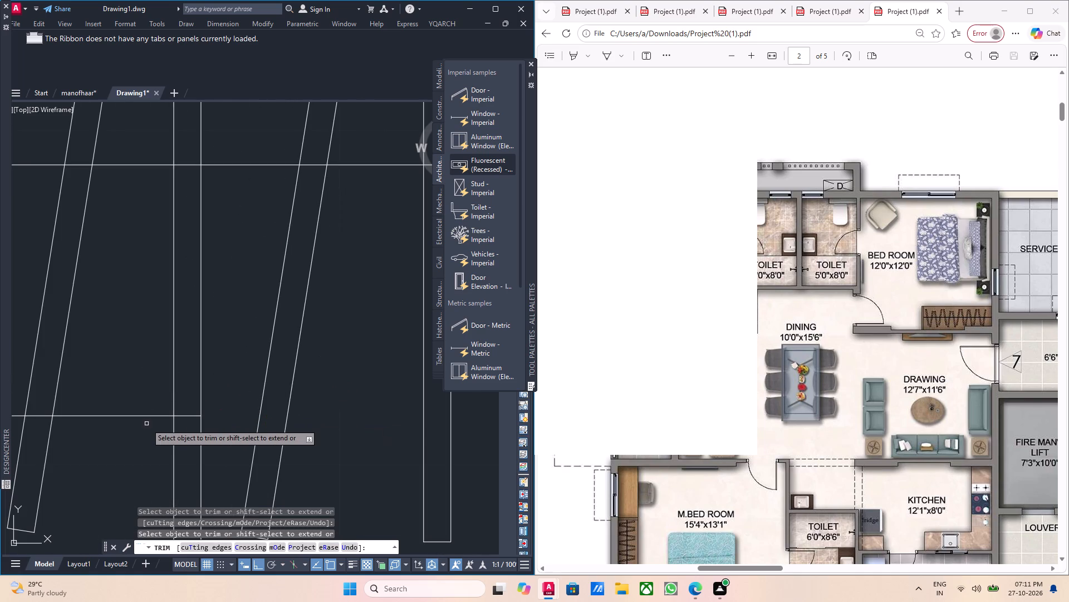
drag(146, 424, 143, 413)
click(137, 402)
click(189, 423)
click(187, 409)
scroll(188, 412, down, 3)
middle_drag(164, 416, 216, 424)
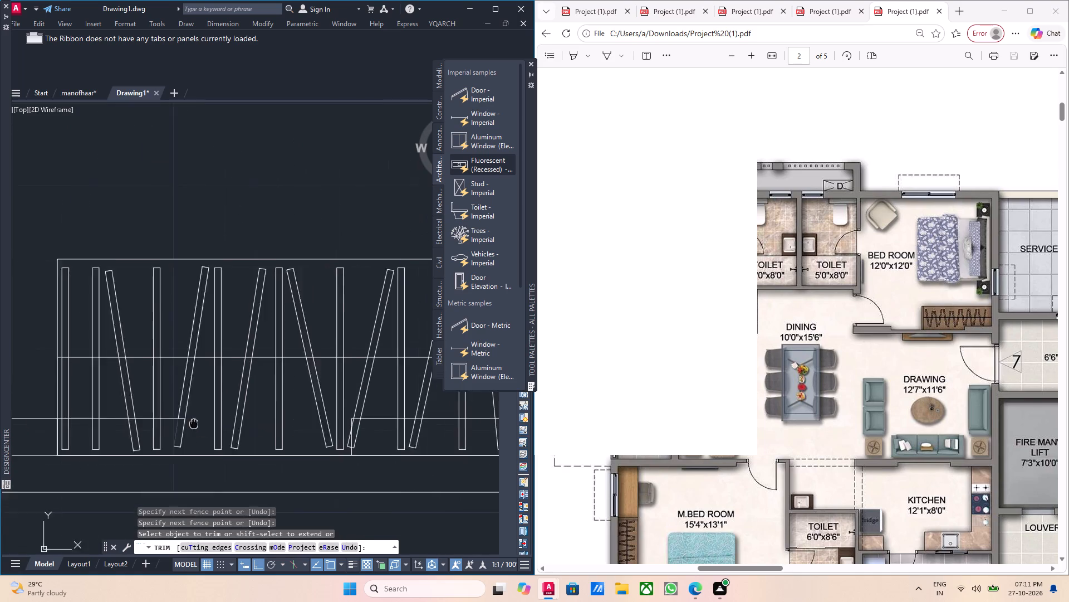
middle_drag(216, 424, 243, 425)
scroll(239, 424, up, 4)
click(187, 416)
click(187, 395)
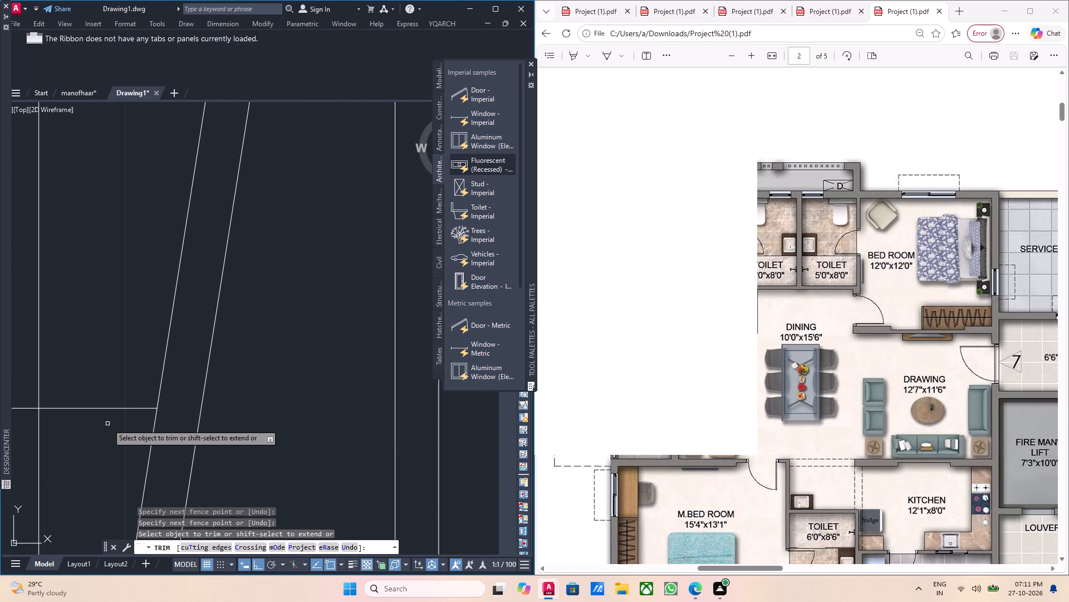
drag(107, 424, 107, 419)
click(102, 381)
Trim the upper wall line across the following vertical hanger and the last slanted hanger before the wardrobe's free end.
scroll(104, 382, down, 2)
middle_drag(108, 382, 332, 417)
scroll(274, 441, up, 2)
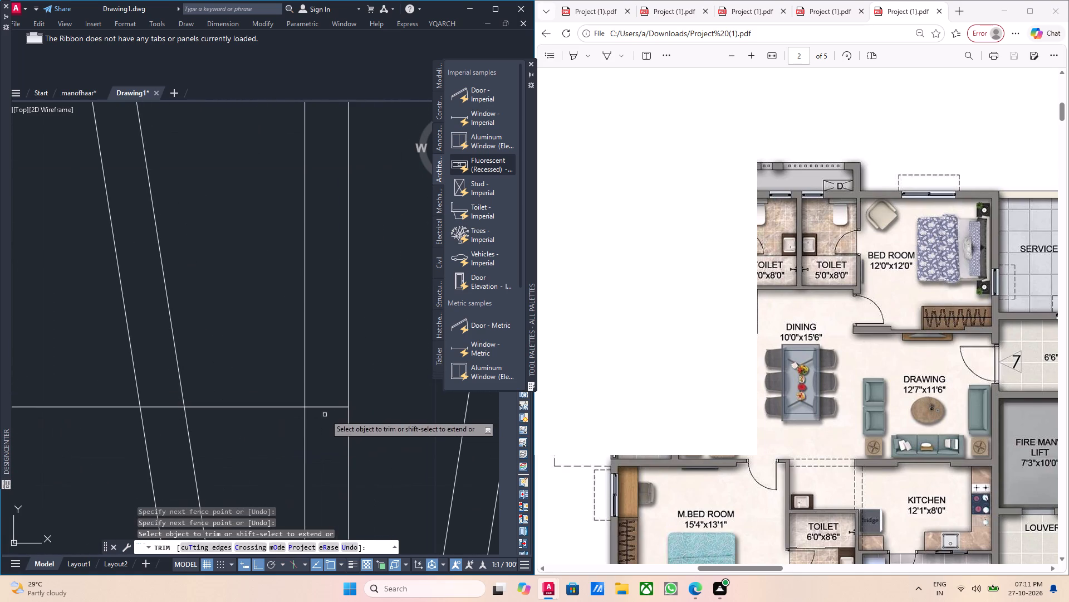
click(326, 415)
click(323, 393)
drag(259, 429, 256, 418)
click(239, 391)
scroll(247, 402, down, 2)
middle_drag(253, 404, 308, 429)
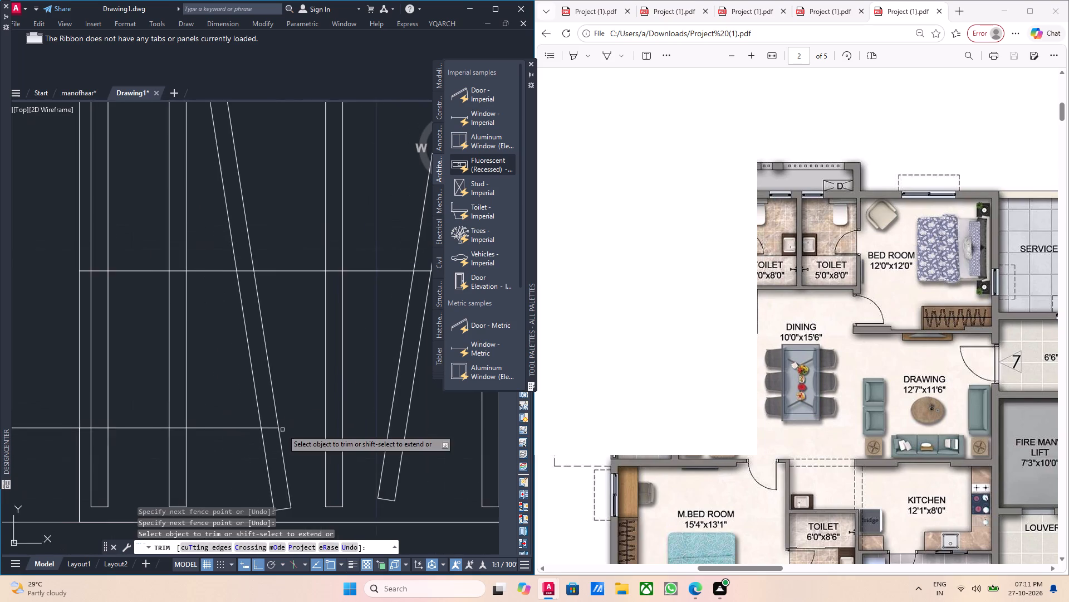
scroll(269, 434, up, 4)
drag(274, 429, 269, 412)
click(258, 388)
scroll(260, 395, down, 1)
click(275, 431)
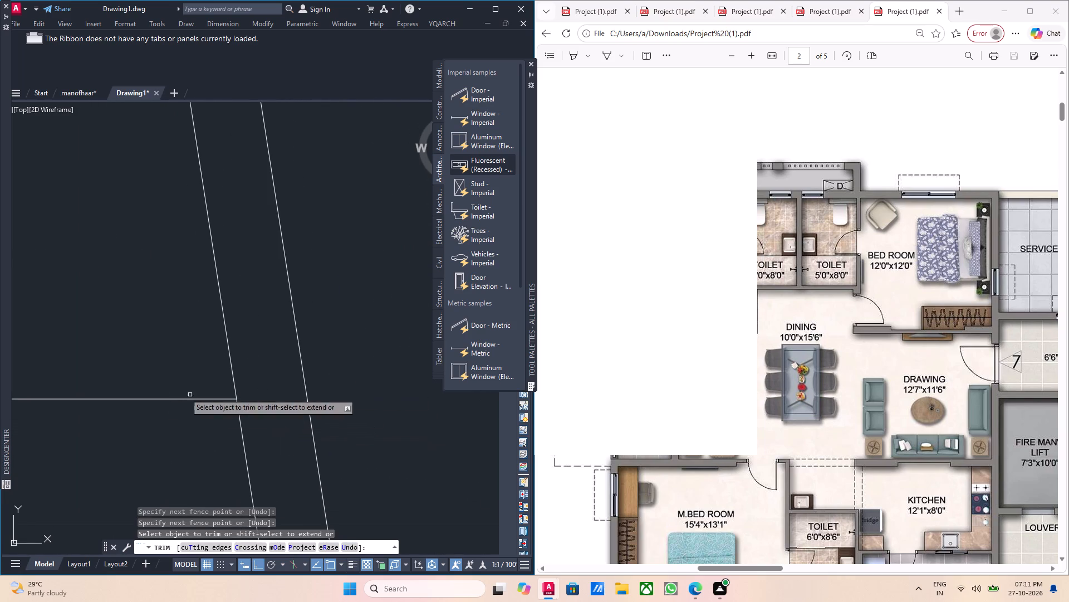
drag(161, 431, 151, 413)
click(133, 383)
Trim the upper wall line inside the second-to-last vertical hanger and across the gap to the end hanger.
scroll(133, 383, down, 3)
click(135, 402)
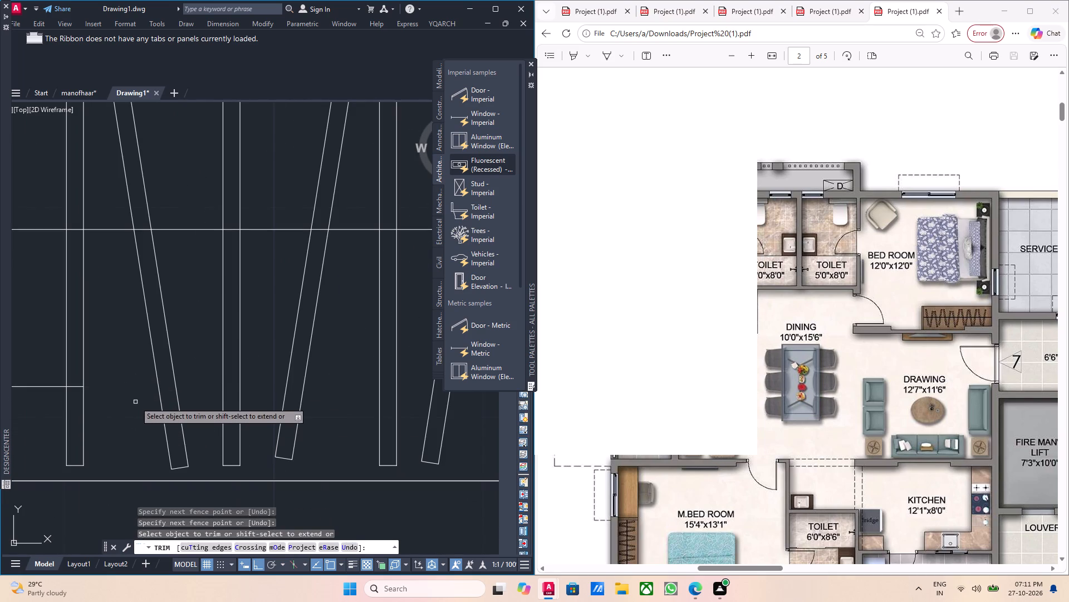
scroll(132, 395, down, 3)
scroll(131, 391, up, 1)
middle_drag(133, 394, 196, 394)
scroll(196, 394, up, 3)
click(108, 404)
click(106, 400)
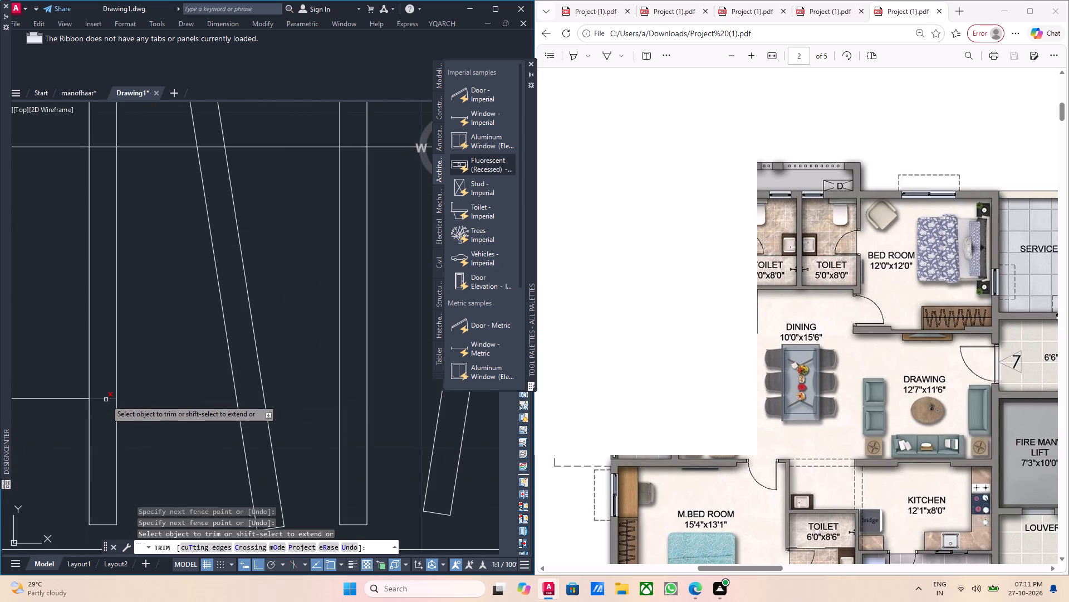
click(106, 399)
click(105, 399)
middle_drag(104, 399, 229, 399)
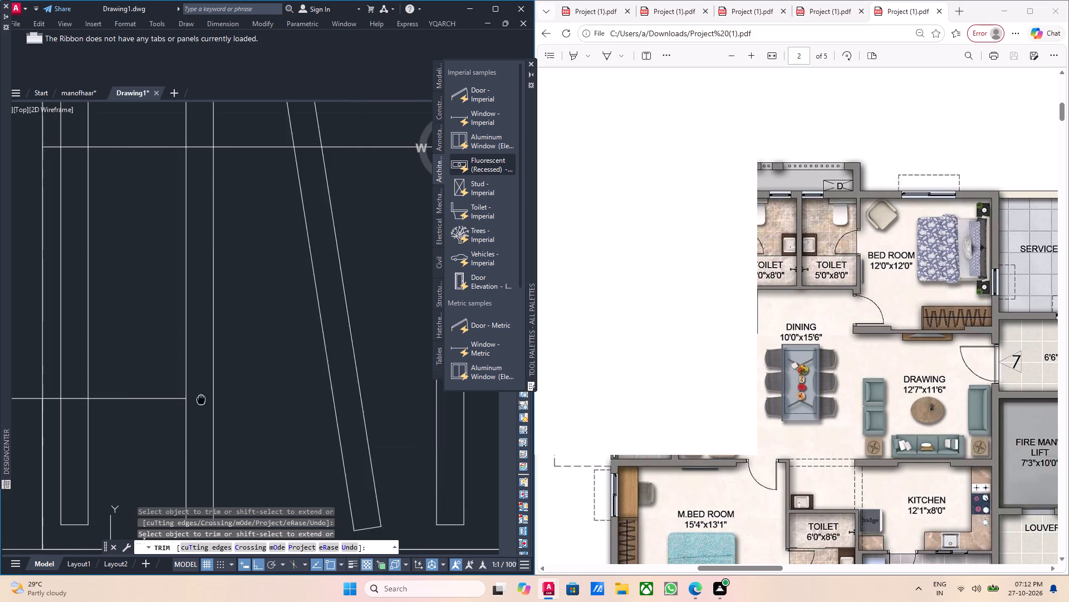
middle_drag(229, 399, 345, 398)
drag(296, 409, 296, 402)
click(281, 383)
Trim the upper wall line inside the end vertical hanger and up to the wardrobe's outer edge.
scroll(222, 413, up, 3)
drag(215, 401, 207, 368)
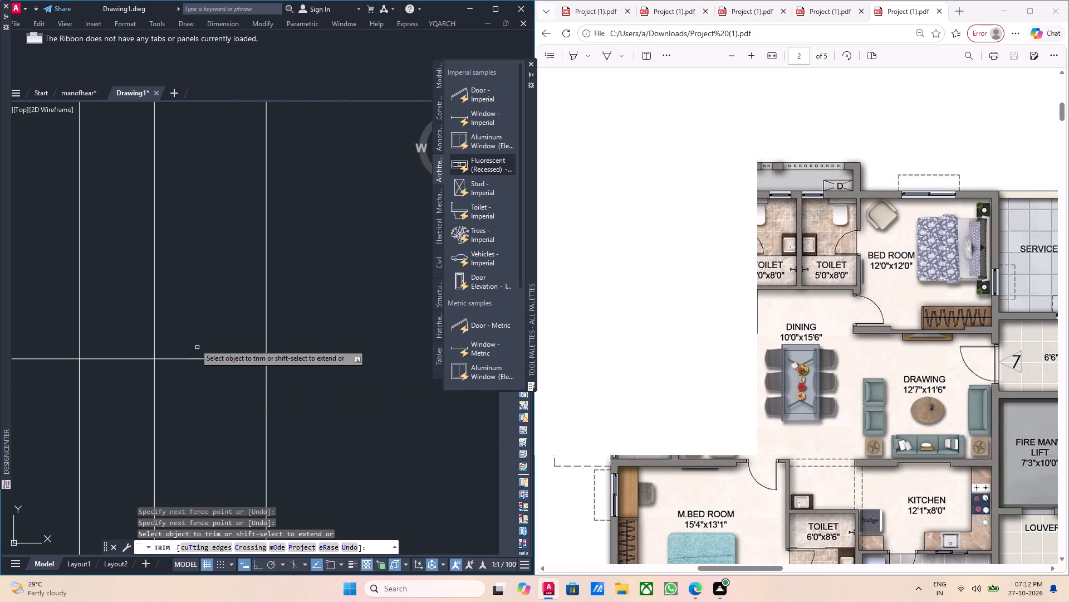
click(193, 340)
click(207, 376)
click(129, 363)
click(118, 350)
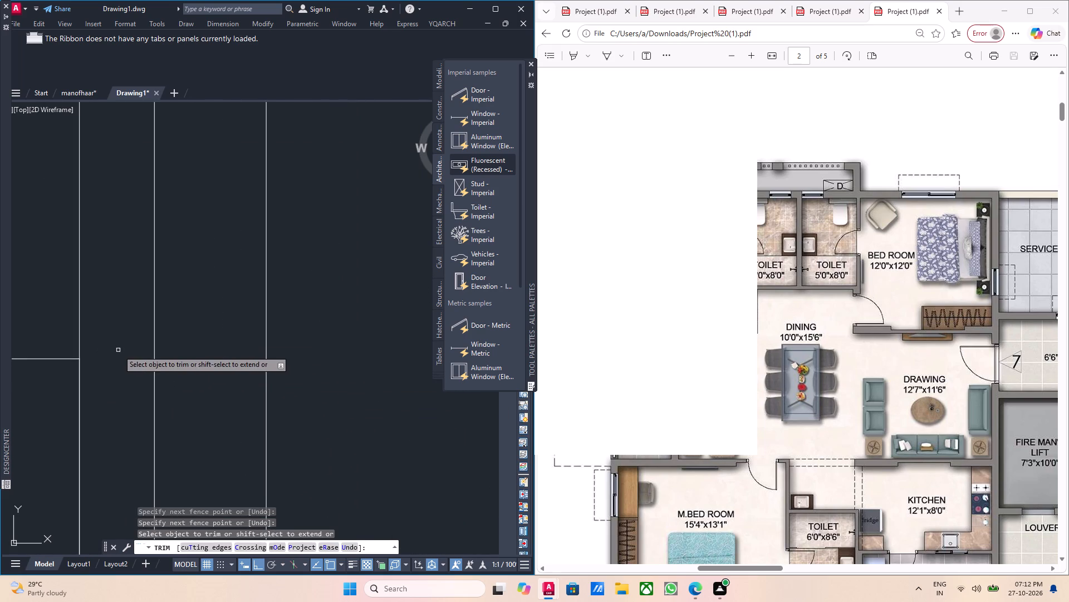
Trim the parts of the slanted hanger that run into the wall at the 3' offset corner, including its bottom end.
scroll(118, 350, down, 5)
middle_drag(179, 391, 114, 401)
scroll(266, 400, down, 2)
middle_drag(328, 412, 222, 441)
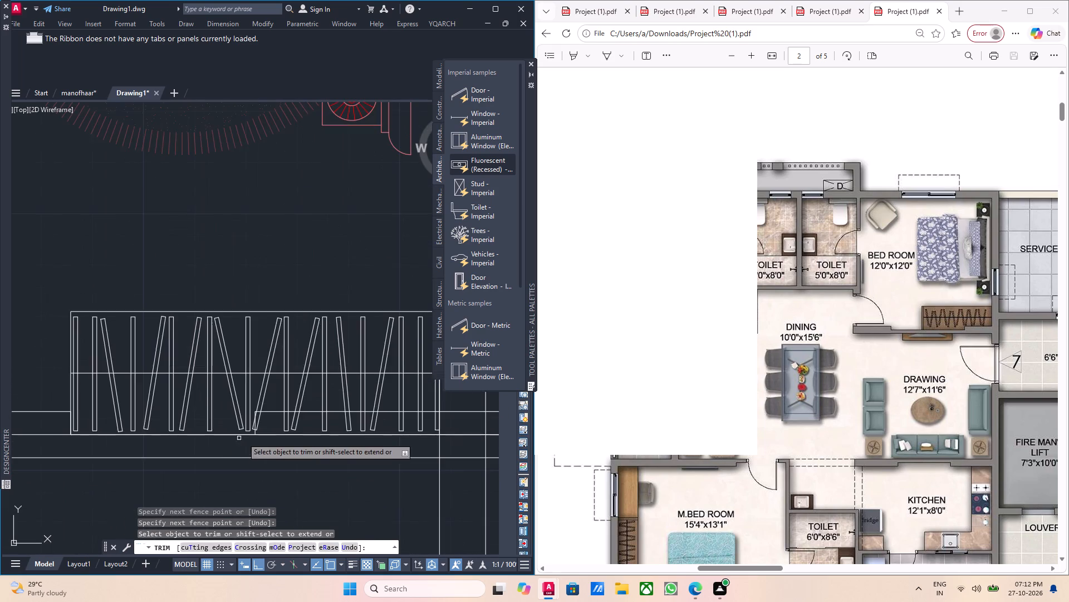
scroll(285, 418, up, 2)
scroll(202, 424, up, 3)
click(230, 372)
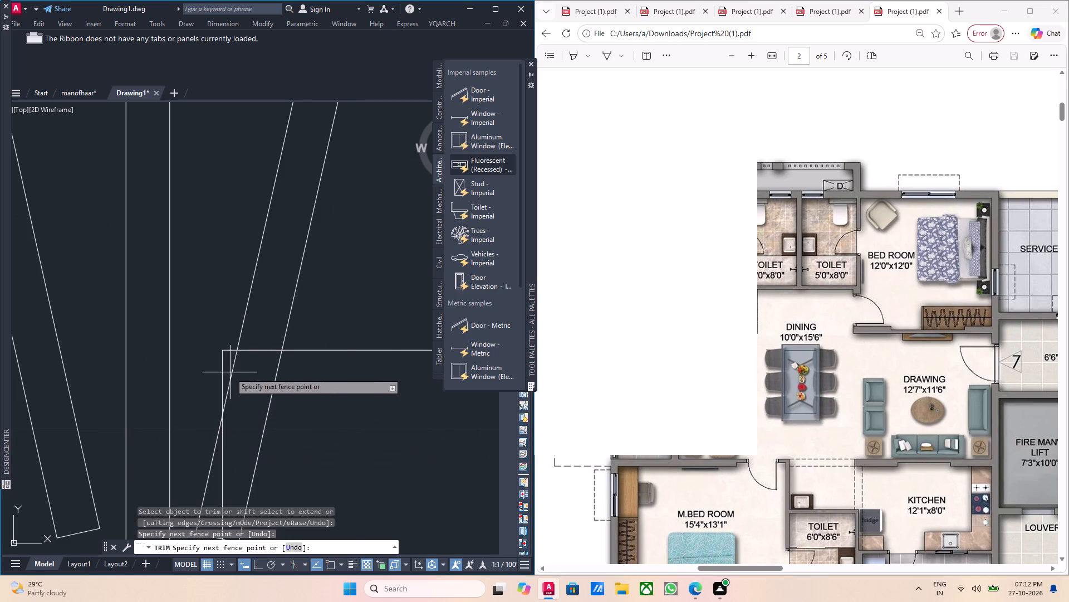
click(296, 407)
scroll(297, 407, down, 3)
middle_drag(404, 421, 346, 424)
scroll(223, 453, up, 3)
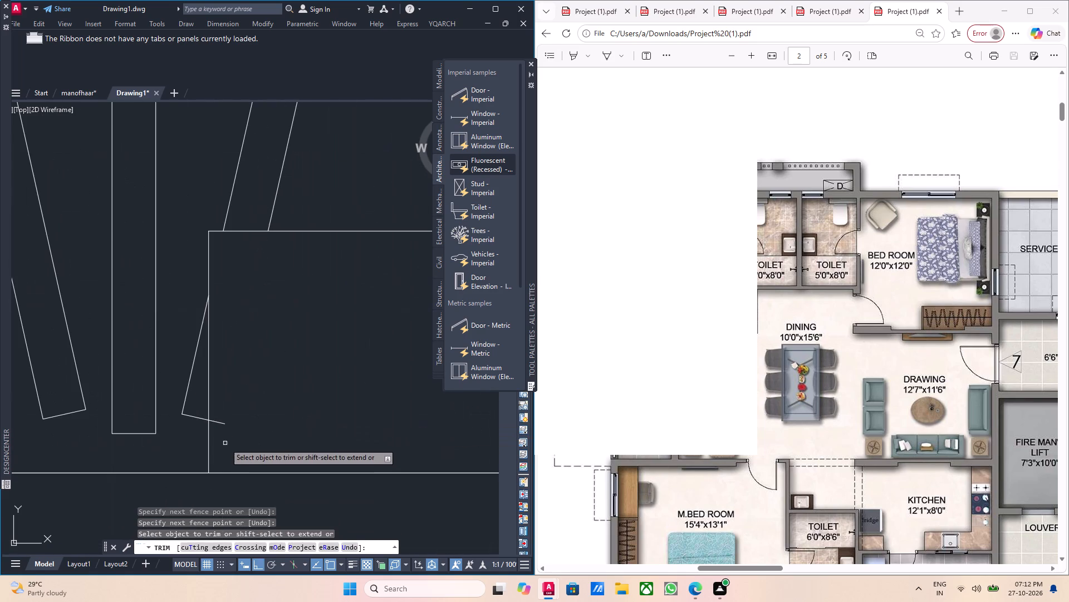
click(220, 428)
click(219, 417)
Trim the hanger ends below the upper wall line with one fence from the wardrobe's wall end to the 3' offset corner.
scroll(239, 421, down, 3)
scroll(297, 415, up, 1)
middle_drag(297, 415, 241, 415)
middle_drag(269, 407, 79, 407)
scroll(82, 407, down, 2)
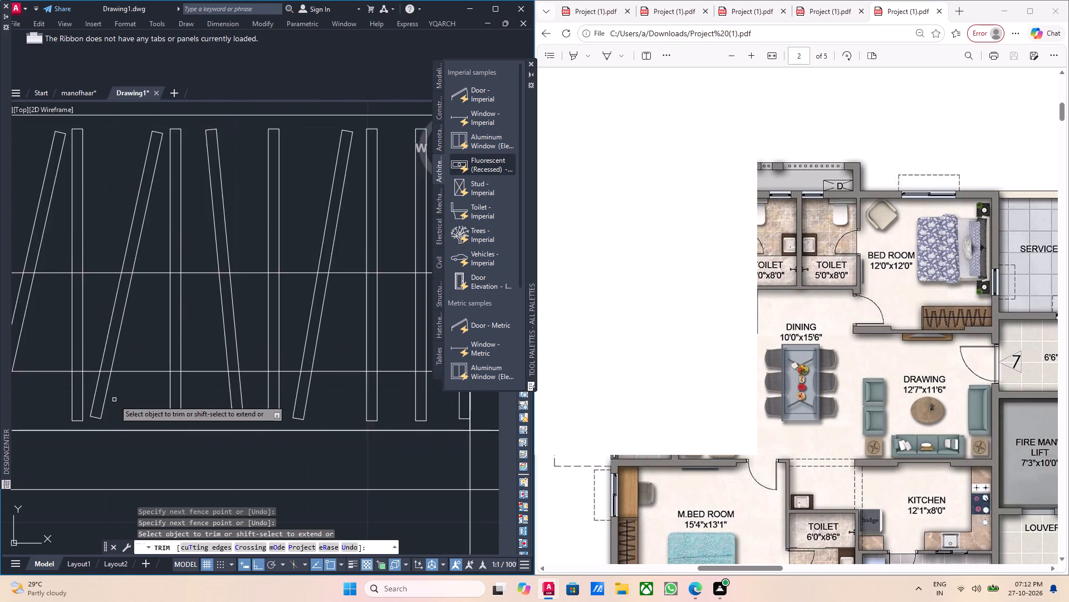
scroll(116, 399, down, 2)
scroll(204, 402, up, 3)
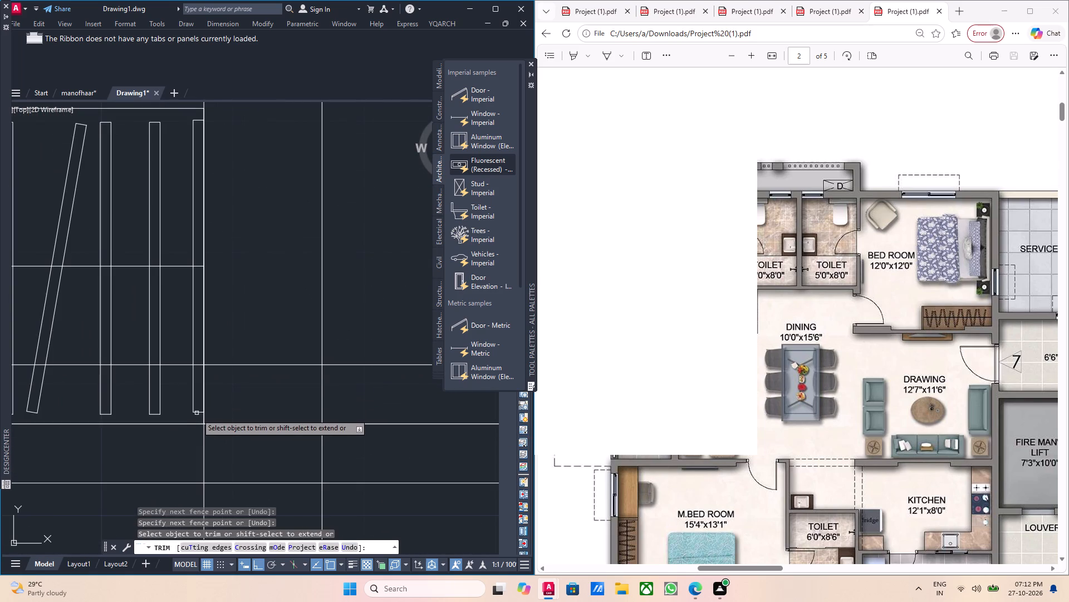
scroll(198, 416, up, 3)
drag(198, 415, 198, 407)
click(198, 391)
click(198, 381)
scroll(140, 361, down, 2)
middle_drag(83, 349, 297, 367)
scroll(248, 370, down, 3)
middle_drag(193, 373, 289, 389)
scroll(222, 391, up, 3)
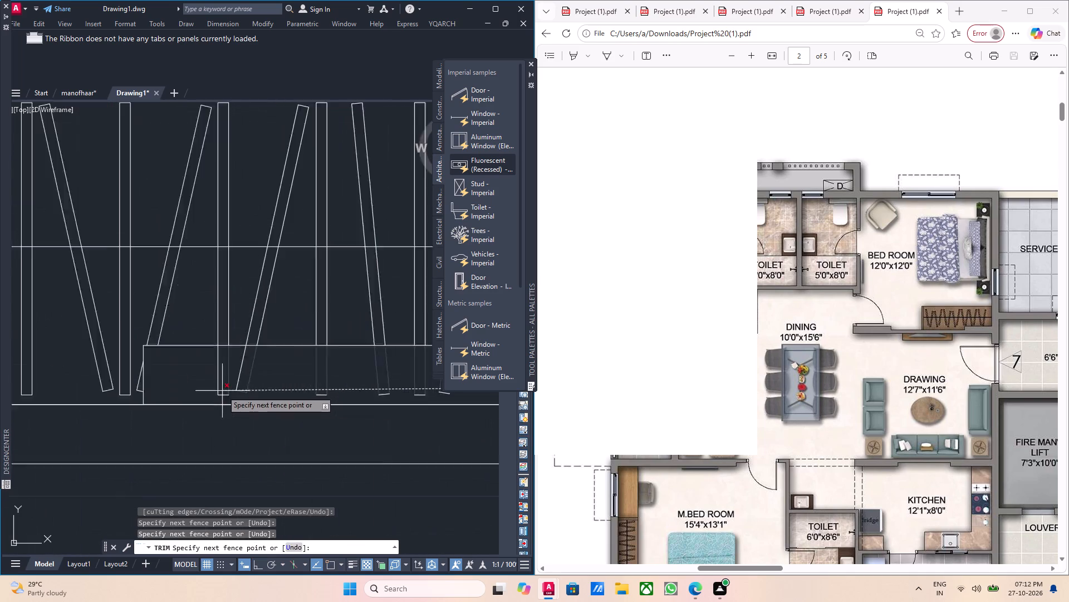
click(211, 382)
Remove the leftover bottom end pieces of the two vertical hangers near the wardrobe's wall end.
scroll(248, 392, up, 3)
scroll(253, 386, down, 3)
middle_drag(215, 390, 204, 390)
scroll(211, 390, down, 2)
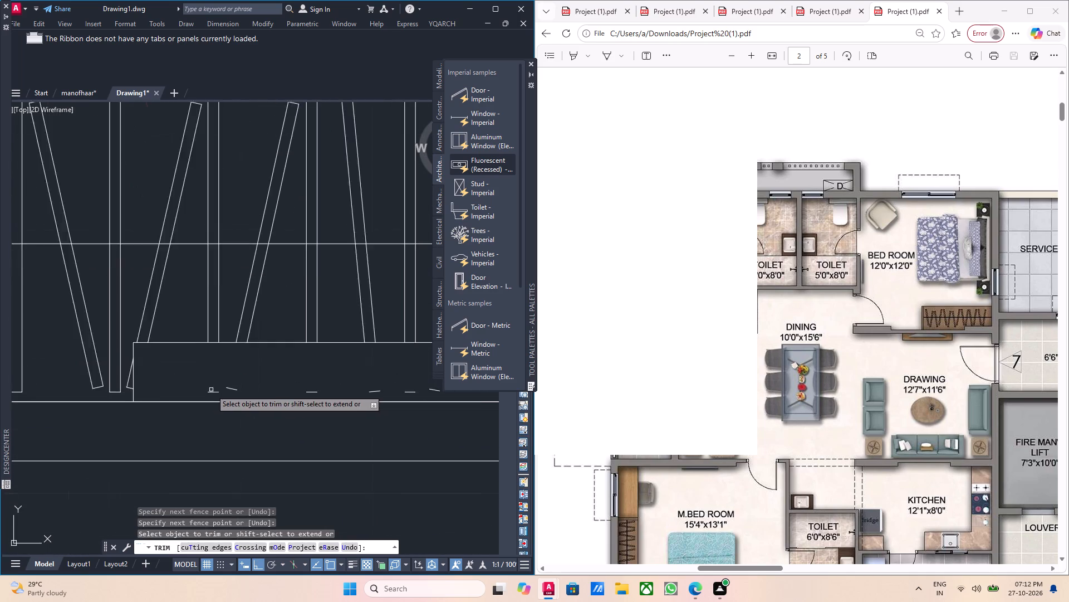
scroll(211, 390, down, 1)
middle_drag(253, 386, 223, 386)
scroll(264, 387, up, 3)
middle_drag(335, 383, 223, 372)
scroll(253, 372, down, 2)
middle_drag(297, 383, 283, 383)
scroll(283, 384, up, 3)
drag(295, 382, 283, 376)
click(258, 368)
click(290, 377)
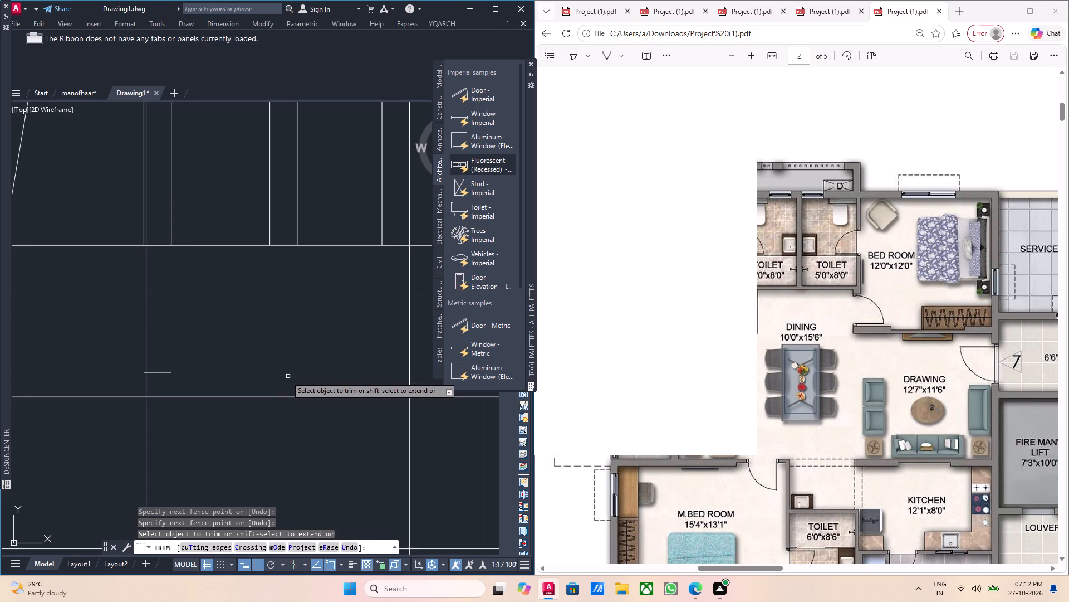
scroll(276, 376, down, 3)
scroll(253, 357, up, 1)
middle_drag(253, 357, 286, 375)
scroll(277, 387, up, 2)
click(282, 436)
click(265, 428)
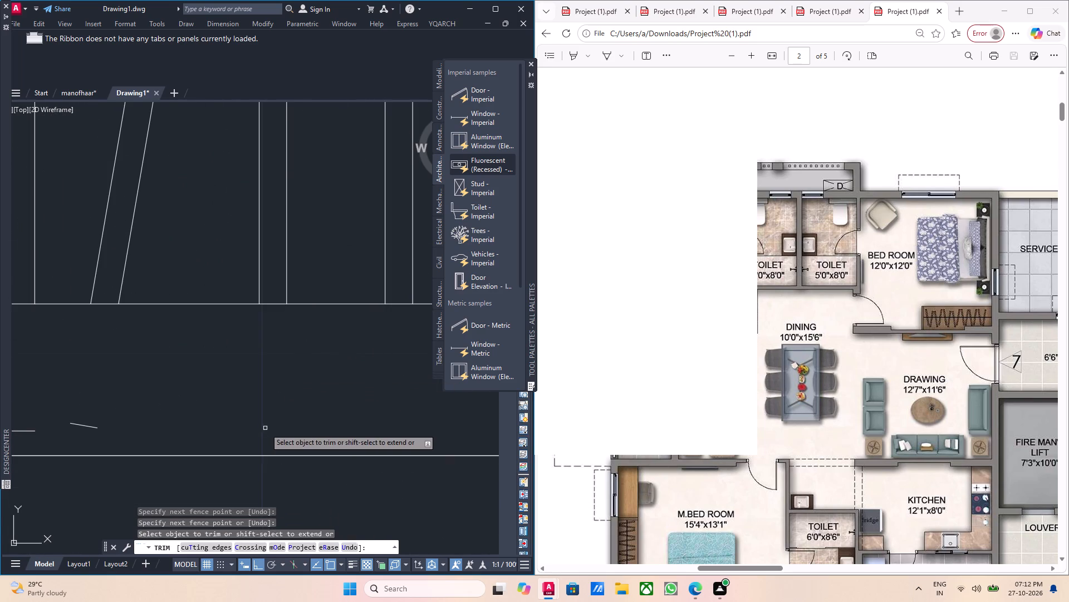
Remove the leftover bottom end pieces of the next slanted and vertical hangers inside the wall, moving towards the 3' offset corner.
scroll(248, 423, down, 2)
middle_drag(211, 418, 269, 418)
scroll(266, 418, up, 3)
drag(207, 453, 202, 448)
click(140, 418)
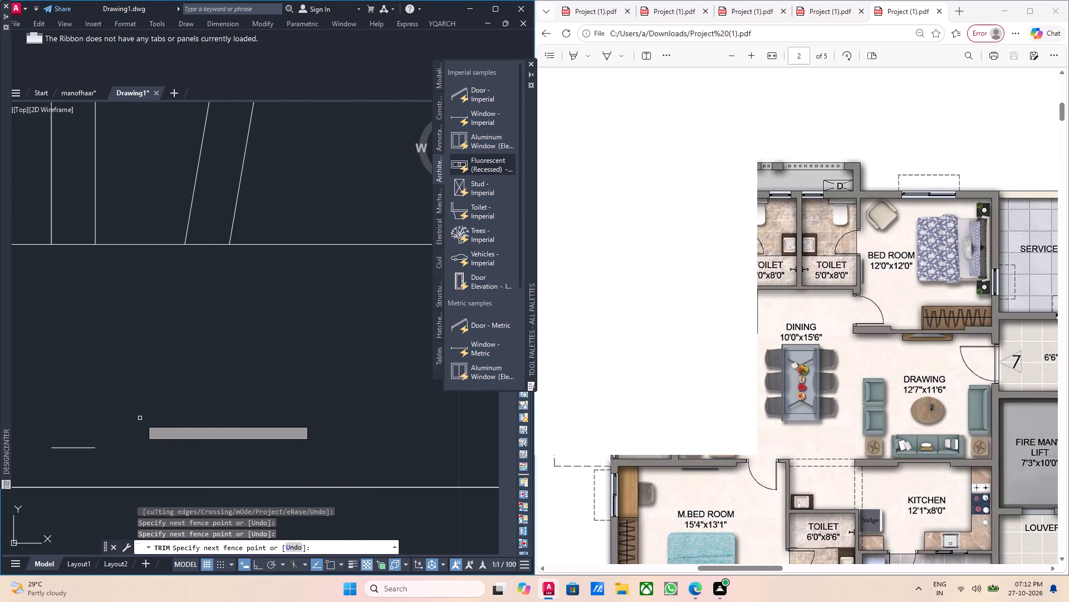
scroll(155, 424, down, 3)
middle_drag(165, 426, 297, 414)
scroll(243, 425, up, 3)
drag(350, 402, 336, 395)
click(304, 377)
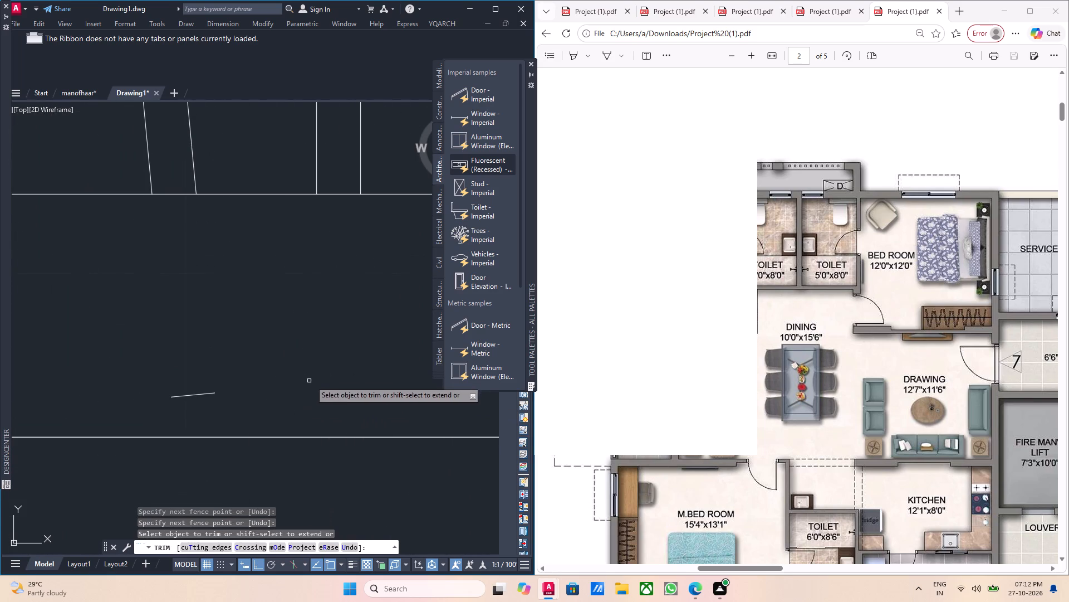
Remove the leftover bottom end pieces of the following slanted hanger and its neighbouring vertical hanger inside the wall.
scroll(310, 381, down, 2)
middle_drag(266, 395, 323, 395)
scroll(326, 394, up, 3)
drag(326, 391, 310, 375)
click(267, 344)
scroll(282, 362, down, 2)
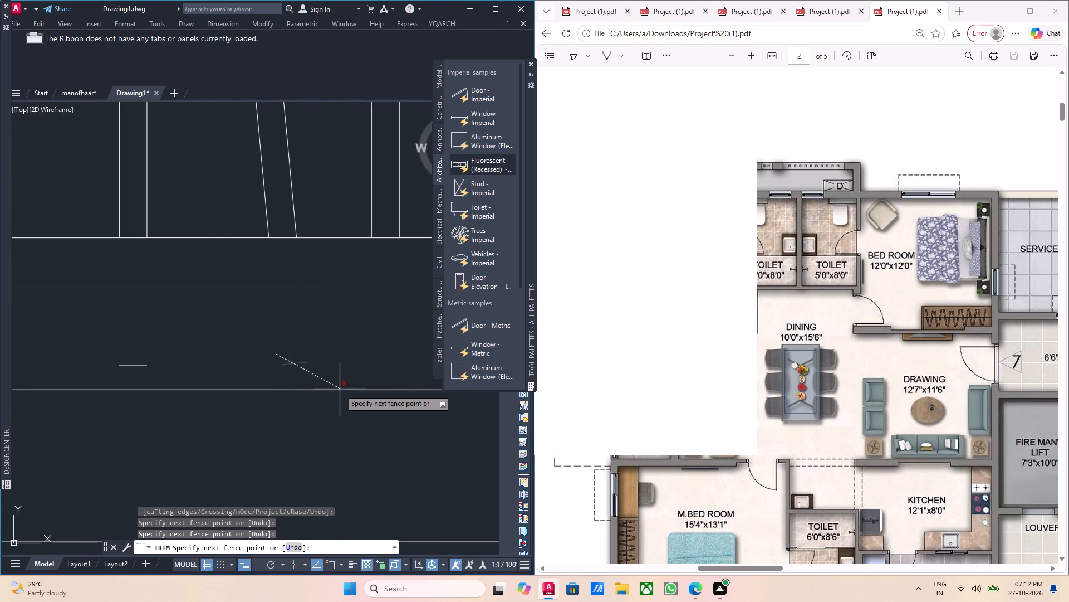
click(330, 375)
scroll(254, 357, down, 3)
scroll(216, 360, up, 1)
middle_drag(243, 360, 327, 349)
scroll(327, 349, up, 2)
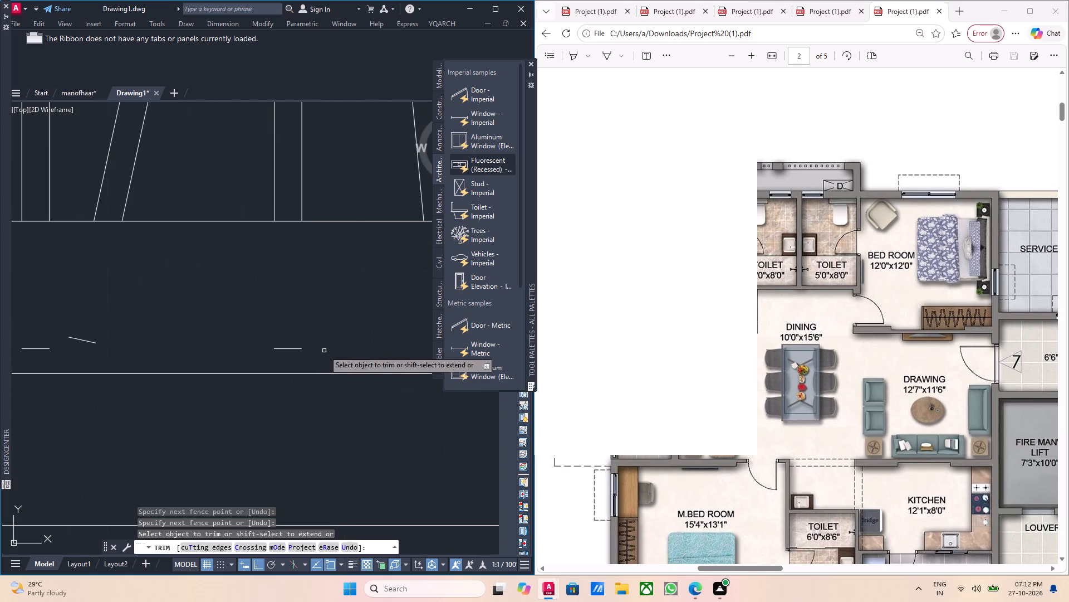
click(299, 356)
click(278, 344)
Remove the last leftover slanted and vertical hanger end pieces beside the 3' offset corner and finish trimming.
scroll(253, 344, down, 1)
middle_drag(144, 342, 221, 326)
scroll(223, 326, up, 3)
drag(228, 334, 229, 334)
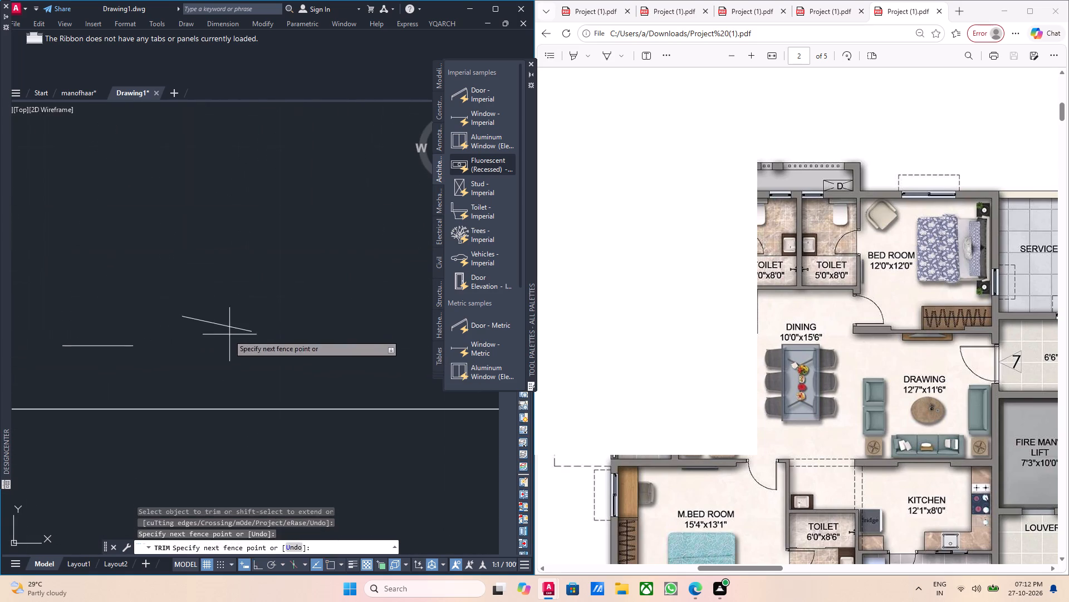
drag(229, 334, 229, 321)
click(227, 313)
scroll(227, 313, down, 4)
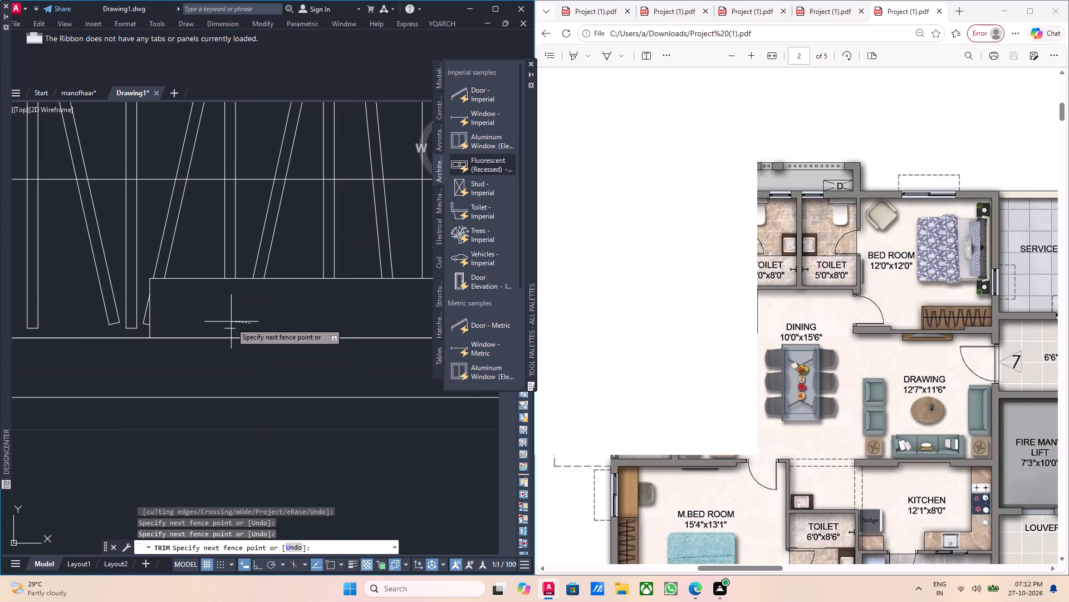
click(228, 329)
scroll(227, 329, down, 2)
middle_drag(287, 308, 253, 310)
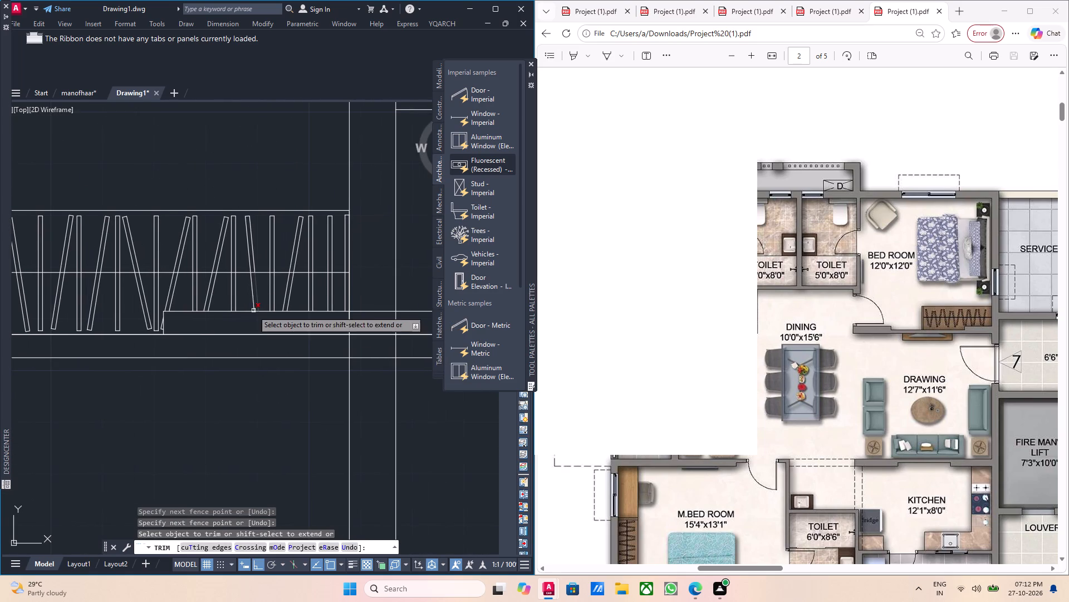
key(Escape)
Shorten the 6' wall line by stretching its wardrobe end back to the corner of the opposite raised wall section.
scroll(293, 311, down, 1)
middle_drag(202, 325, 261, 311)
middle_drag(180, 315, 195, 318)
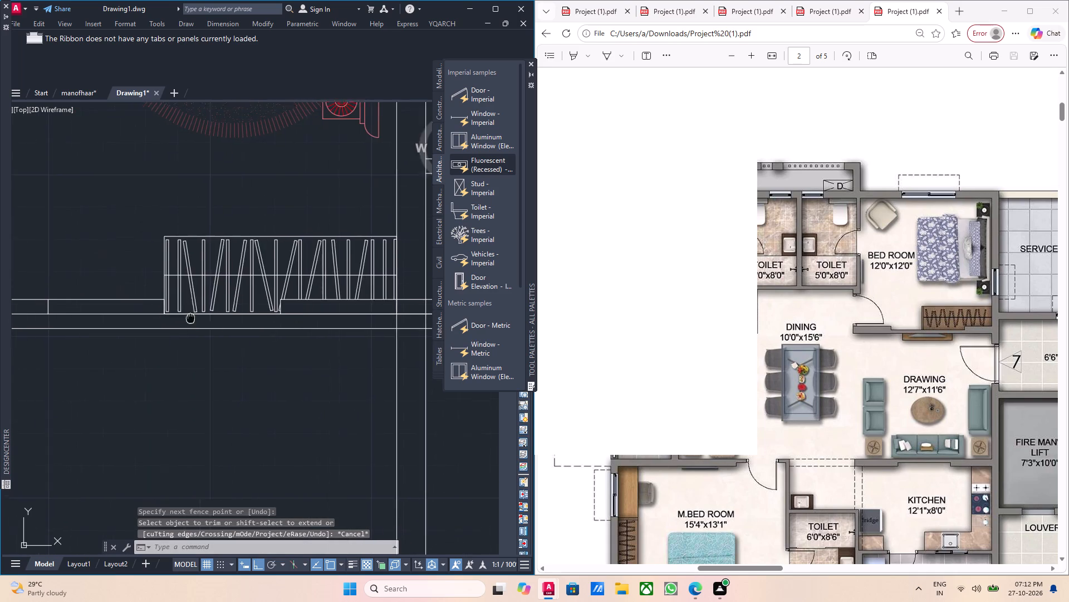
middle_drag(195, 318, 233, 324)
middle_drag(149, 323, 223, 315)
scroll(199, 311, up, 2)
middle_drag(143, 309, 149, 315)
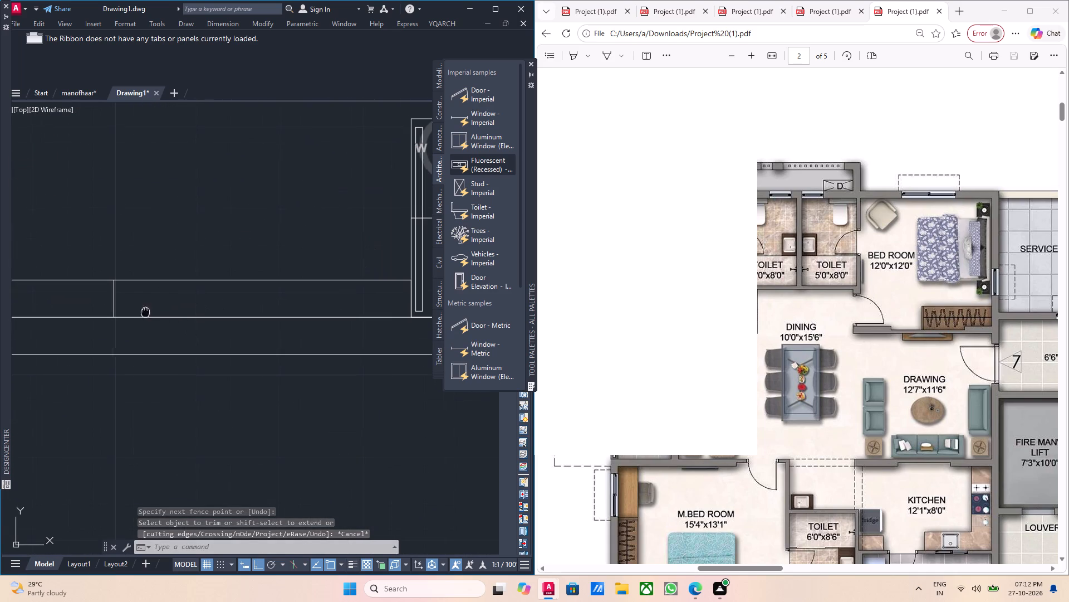
middle_drag(149, 315, 142, 334)
middle_drag(154, 332, 141, 339)
middle_drag(199, 338, 115, 346)
scroll(116, 346, down, 1)
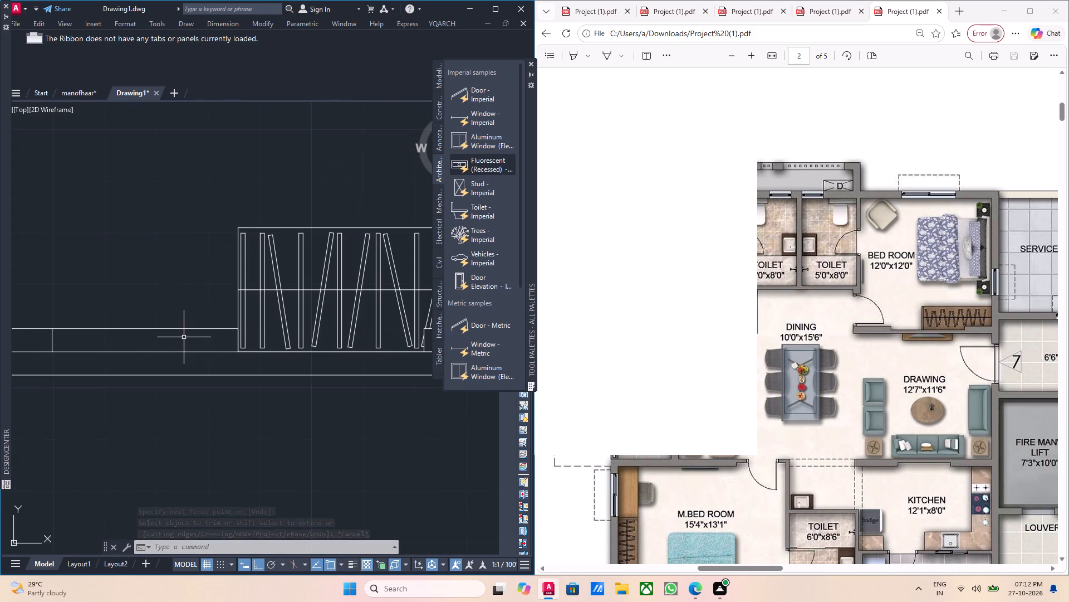
middle_click(181, 337)
middle_click(187, 343)
scroll(184, 339, up, 2)
drag(185, 339, 177, 328)
click(152, 304)
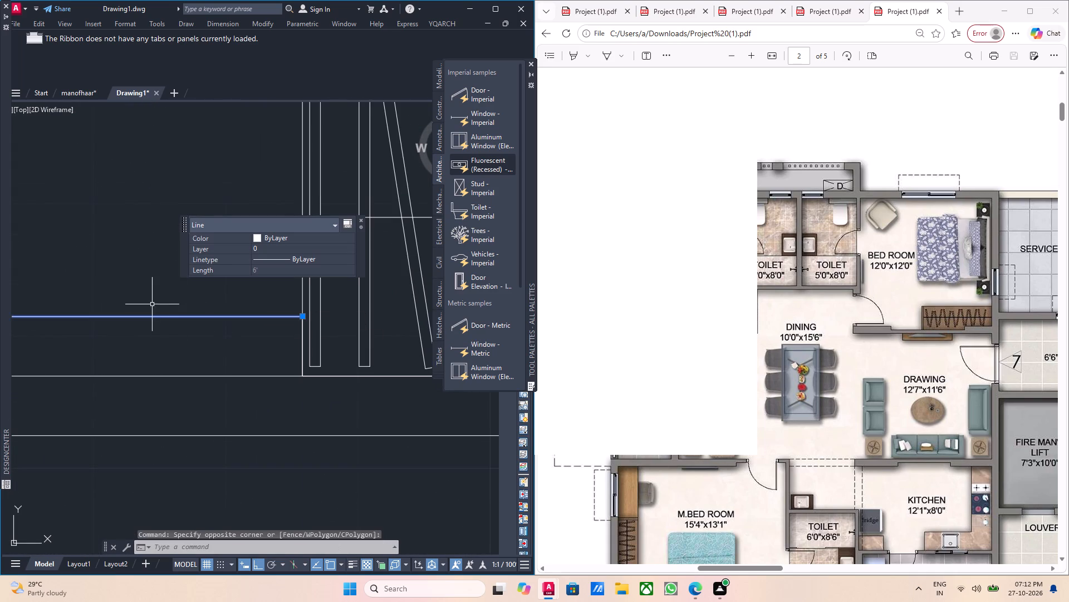
click(301, 318)
scroll(139, 314, down, 2)
middle_drag(184, 310, 294, 308)
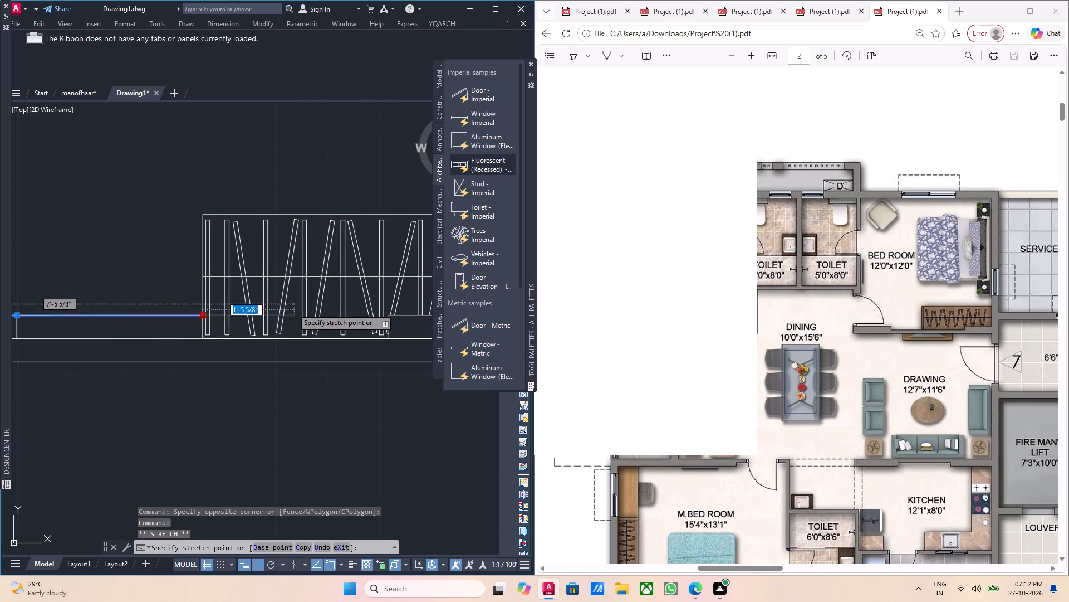
middle_drag(195, 311, 354, 305)
click(175, 310)
key(Escape)
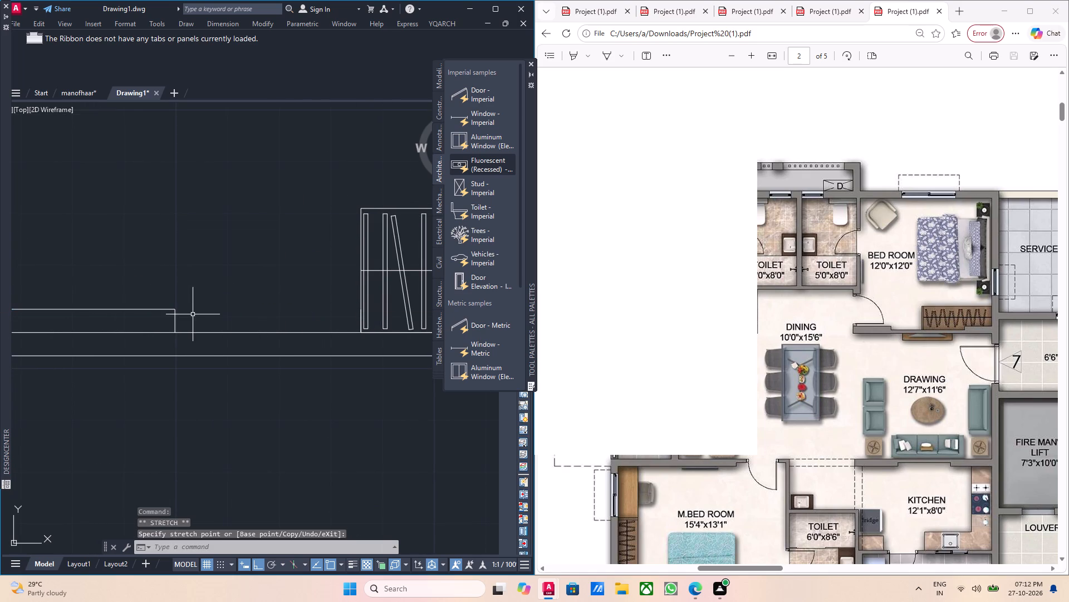
Delete the leftover short vertical line at the wardrobe's outer edge where it meets the wall.
scroll(194, 315, down, 2)
middle_drag(252, 329, 244, 329)
scroll(246, 327, up, 3)
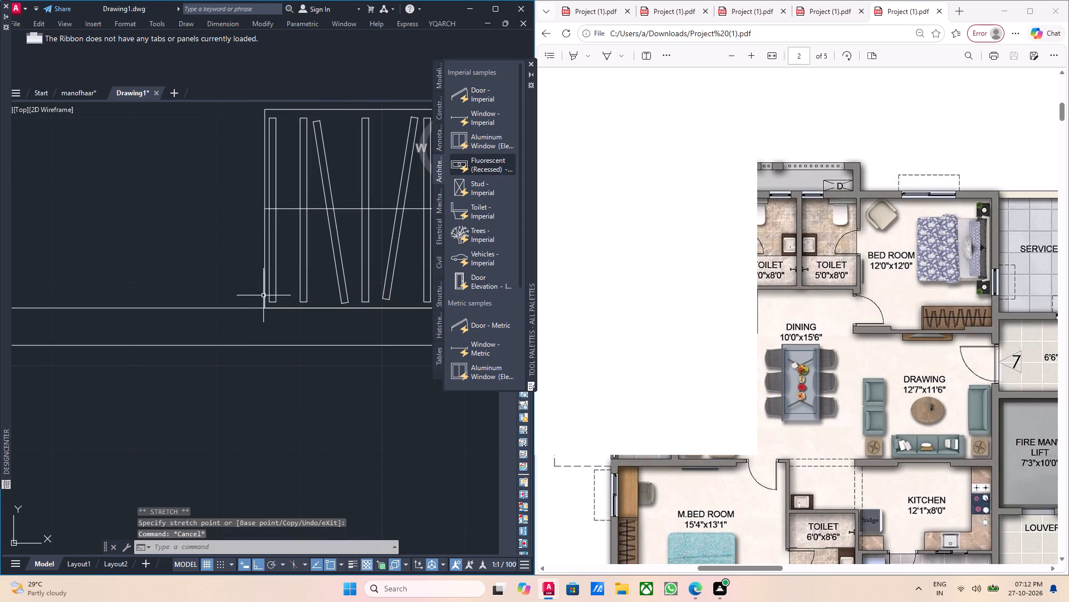
click(263, 295)
key(Delete)
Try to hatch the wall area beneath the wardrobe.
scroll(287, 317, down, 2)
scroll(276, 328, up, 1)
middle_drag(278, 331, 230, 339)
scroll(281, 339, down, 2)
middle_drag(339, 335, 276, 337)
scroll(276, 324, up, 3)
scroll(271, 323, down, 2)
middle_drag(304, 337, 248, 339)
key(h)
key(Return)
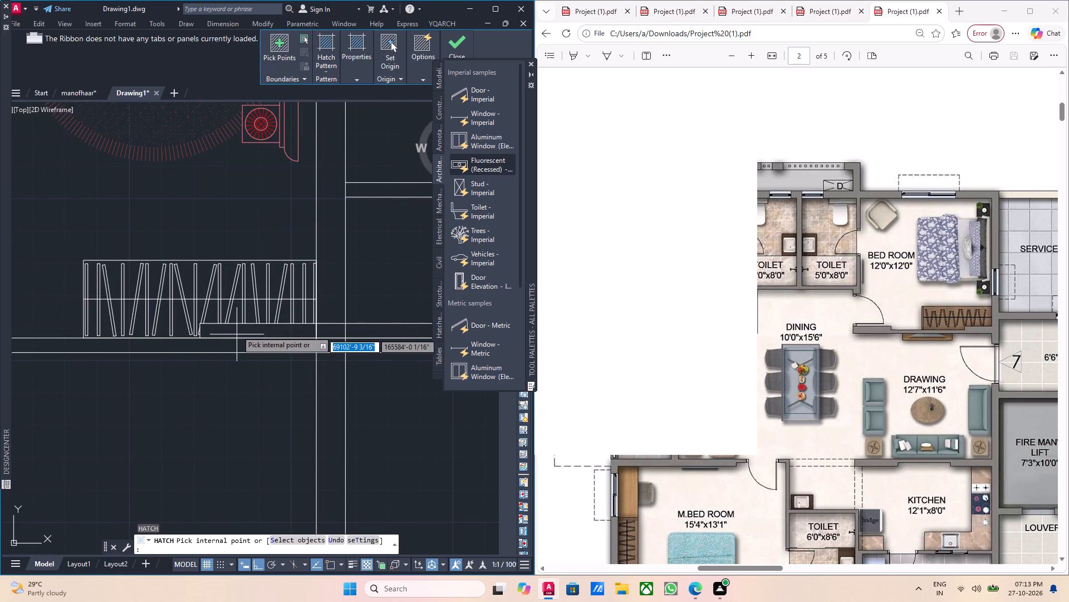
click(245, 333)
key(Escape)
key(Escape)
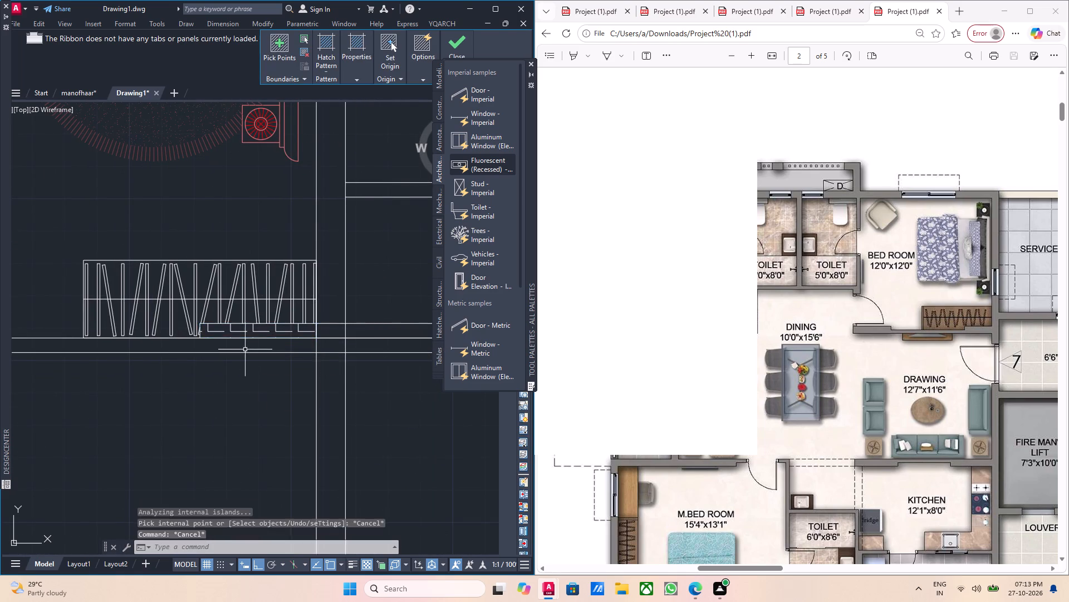
Trim away the inner wall line running beneath the 3' offset section under the wardrobe.
scroll(241, 349, up, 3)
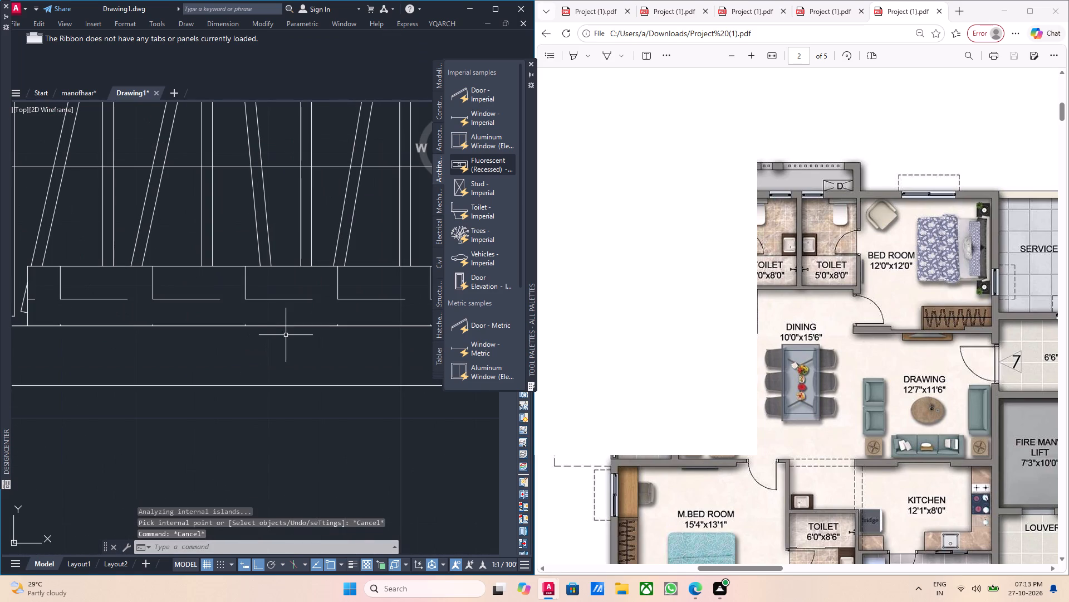
text(tr)
key(Return)
scroll(288, 335, up, 1)
click(288, 335)
click(279, 319)
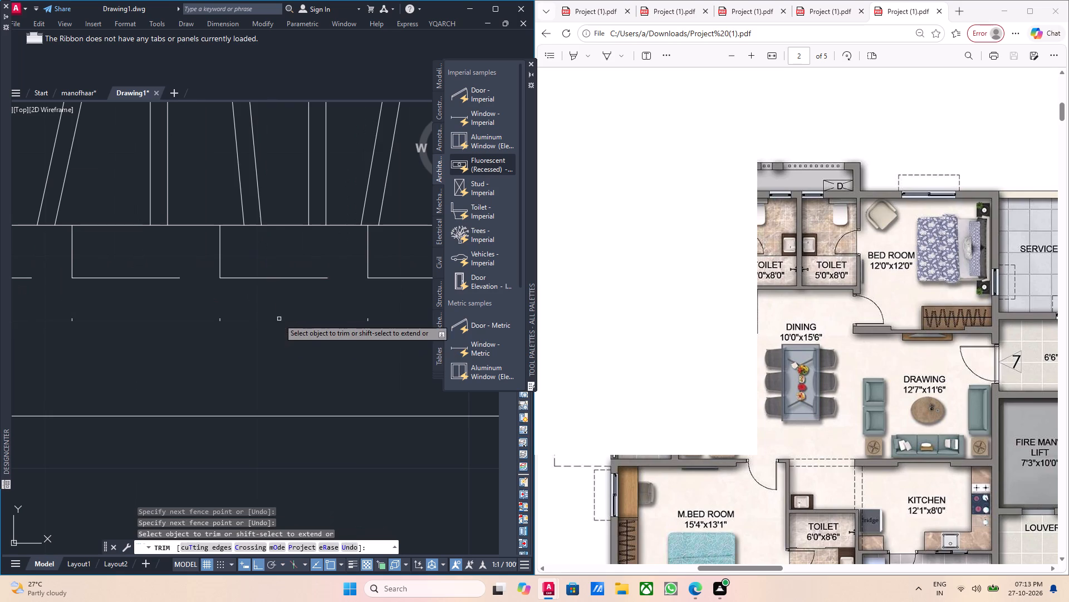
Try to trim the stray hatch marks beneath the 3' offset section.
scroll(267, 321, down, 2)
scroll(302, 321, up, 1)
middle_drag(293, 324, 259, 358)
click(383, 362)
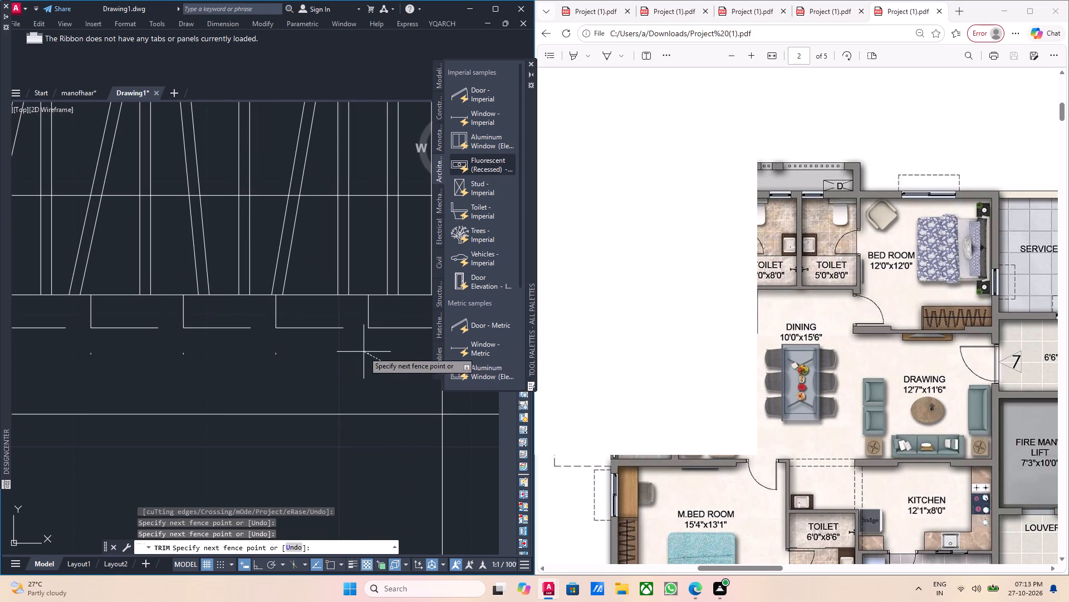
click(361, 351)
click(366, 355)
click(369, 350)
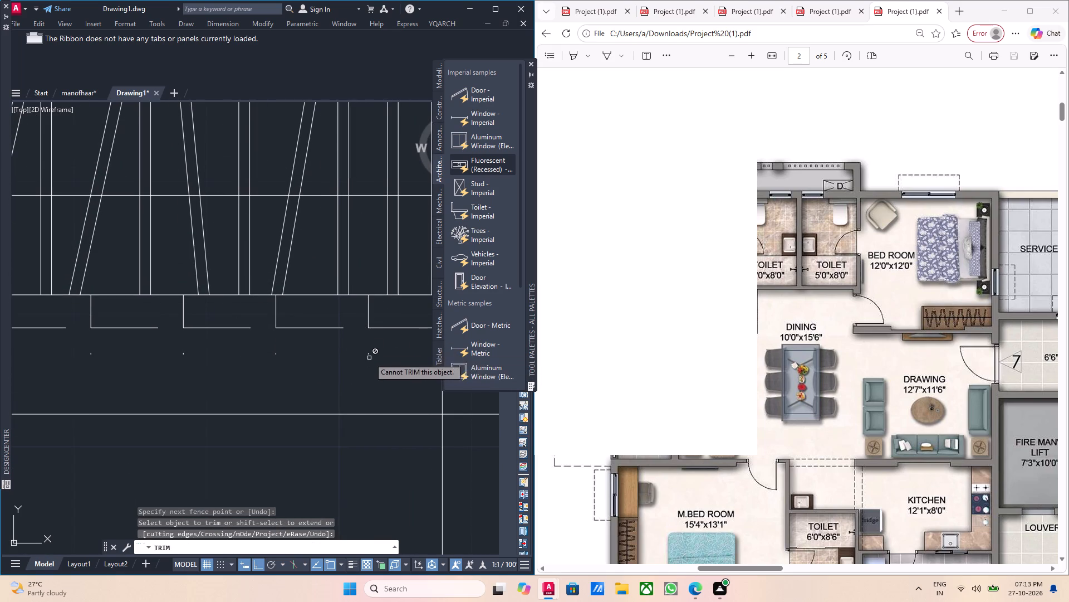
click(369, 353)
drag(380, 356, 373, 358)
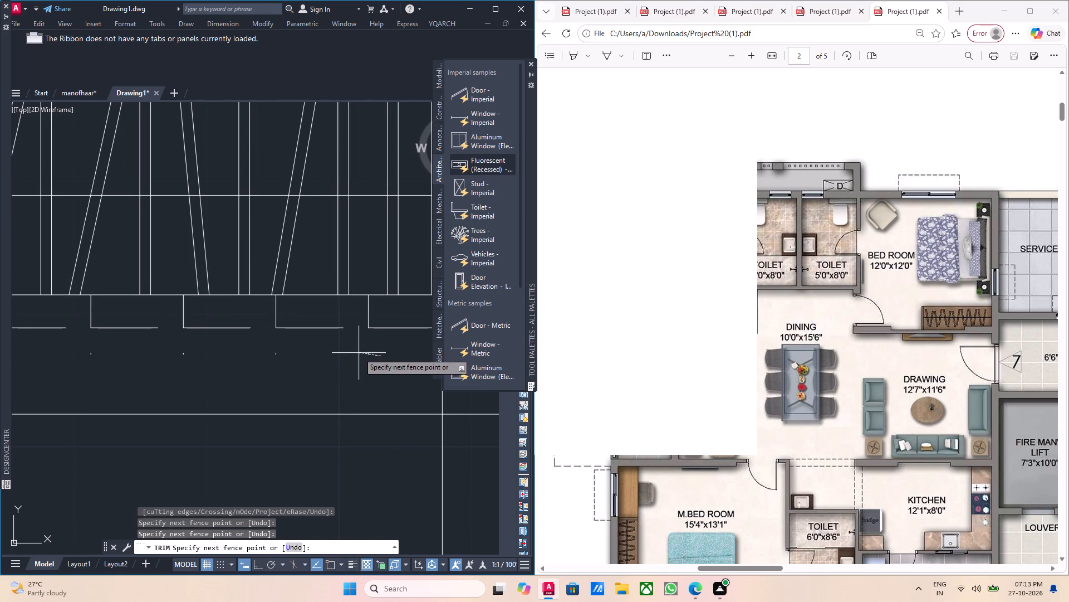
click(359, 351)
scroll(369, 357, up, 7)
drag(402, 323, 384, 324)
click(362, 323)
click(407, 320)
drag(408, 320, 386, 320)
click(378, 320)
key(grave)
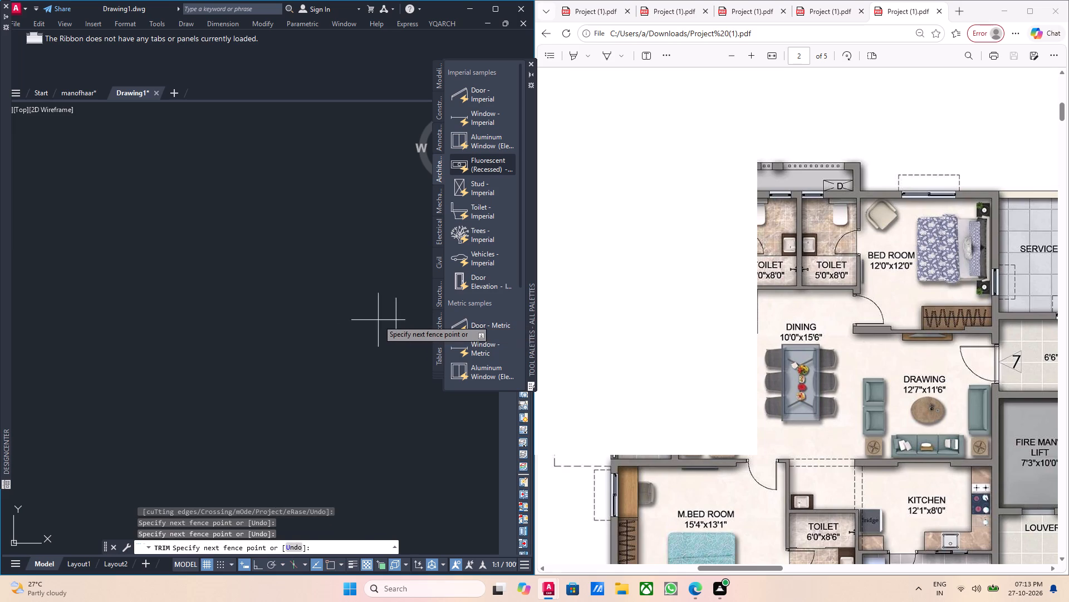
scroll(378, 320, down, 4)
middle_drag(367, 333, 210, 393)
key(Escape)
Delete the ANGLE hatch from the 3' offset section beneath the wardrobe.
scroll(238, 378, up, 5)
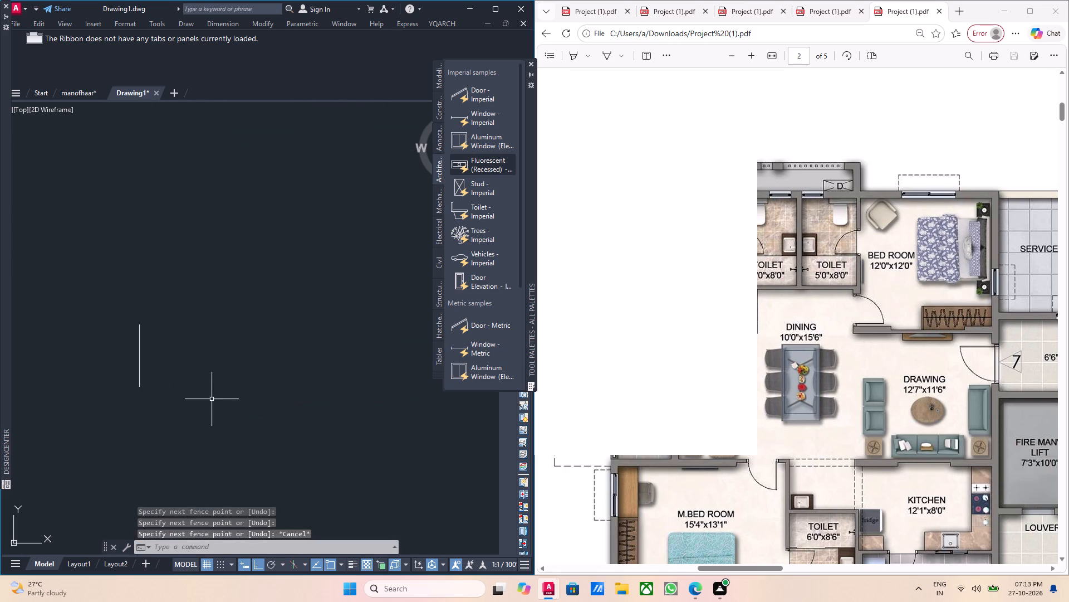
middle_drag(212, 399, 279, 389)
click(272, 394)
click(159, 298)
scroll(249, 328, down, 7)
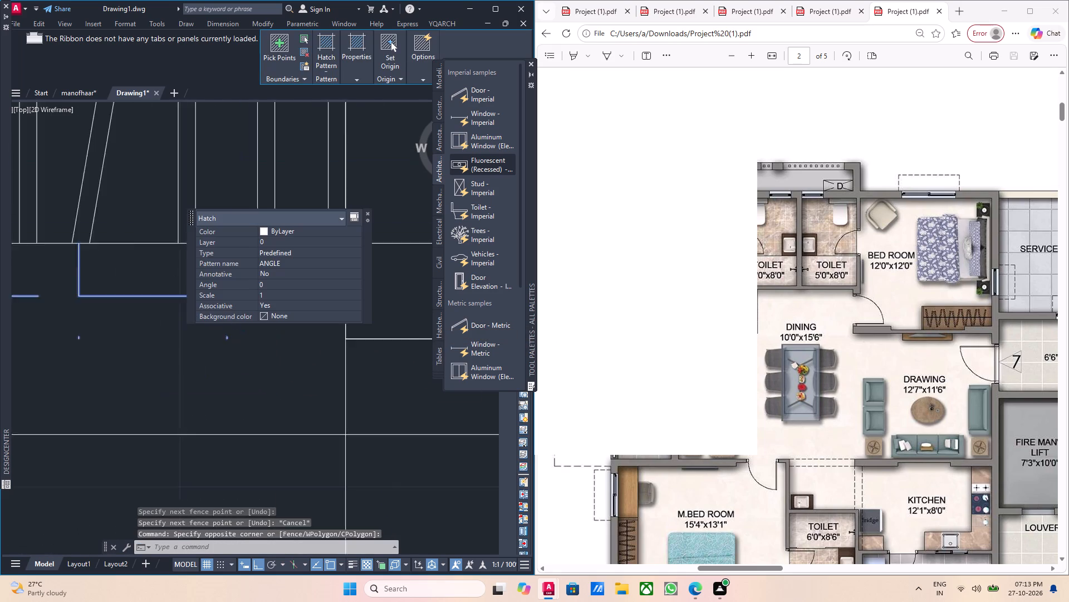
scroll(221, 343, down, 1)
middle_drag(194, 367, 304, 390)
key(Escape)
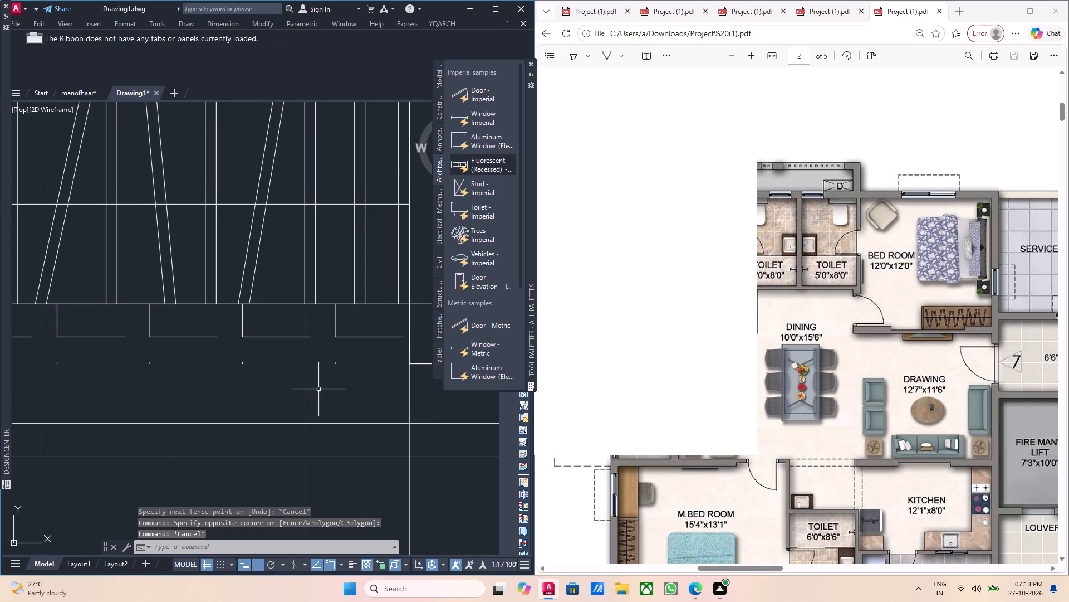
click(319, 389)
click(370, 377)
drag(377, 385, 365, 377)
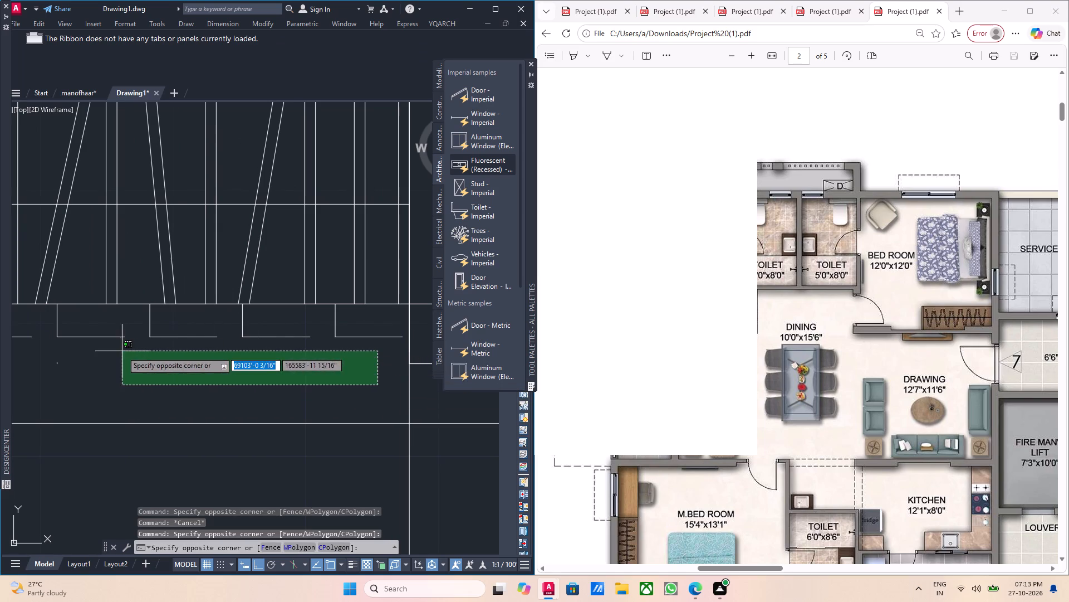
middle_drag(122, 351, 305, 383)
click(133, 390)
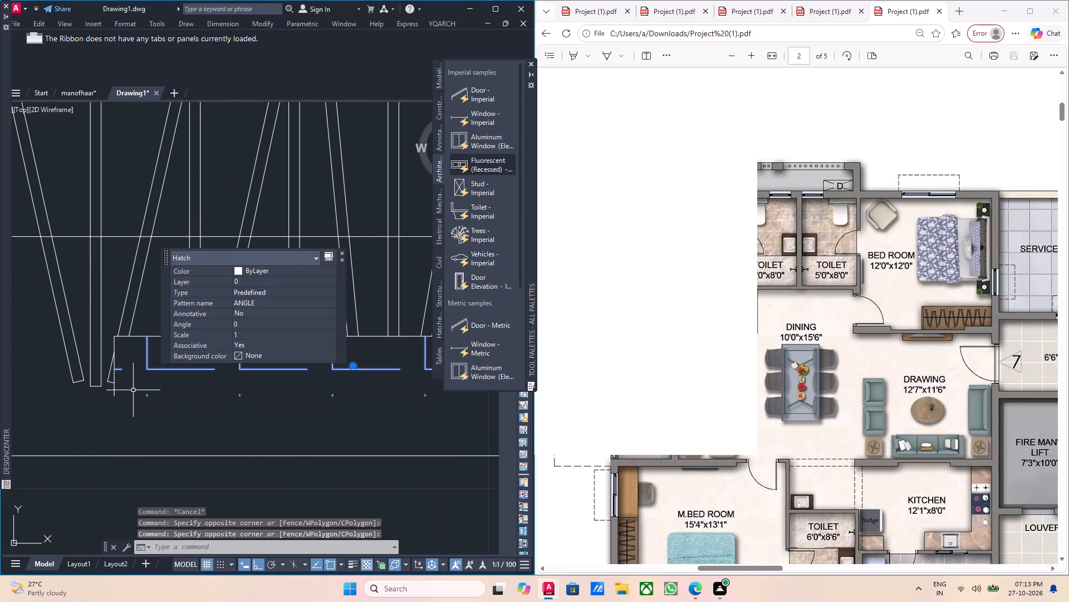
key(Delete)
Draw a horizontal wall line about 2'-11 7/16" long from the 3' offset section's lower corner towards the wardrobe's far edge.
scroll(157, 393, down, 1)
middle_click(179, 392)
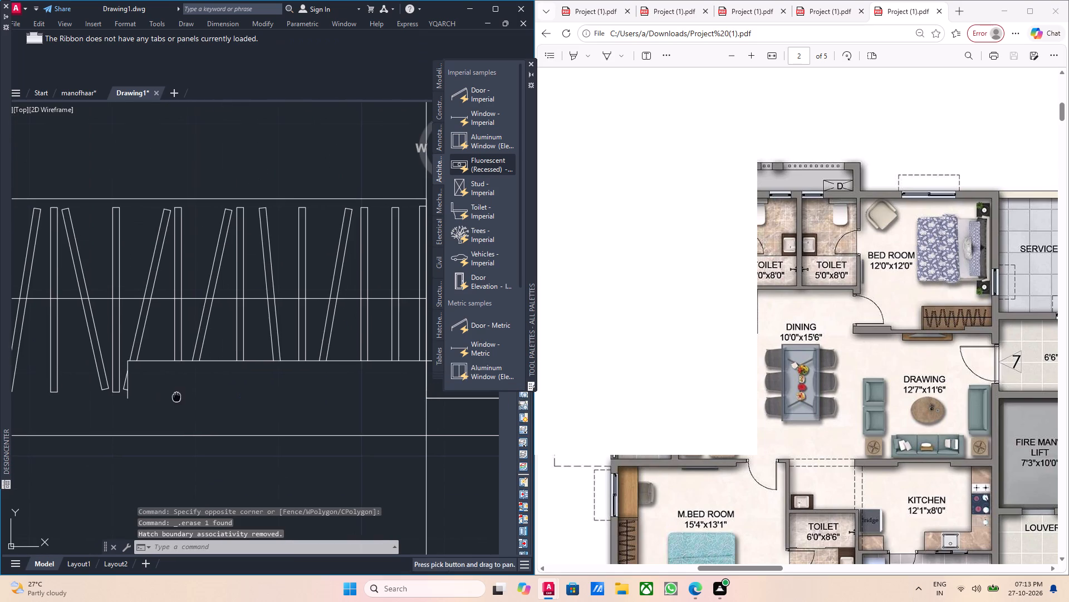
middle_drag(161, 398, 222, 405)
scroll(199, 405, down, 1)
middle_drag(253, 399, 269, 399)
middle_drag(230, 405, 284, 406)
middle_drag(279, 406, 292, 415)
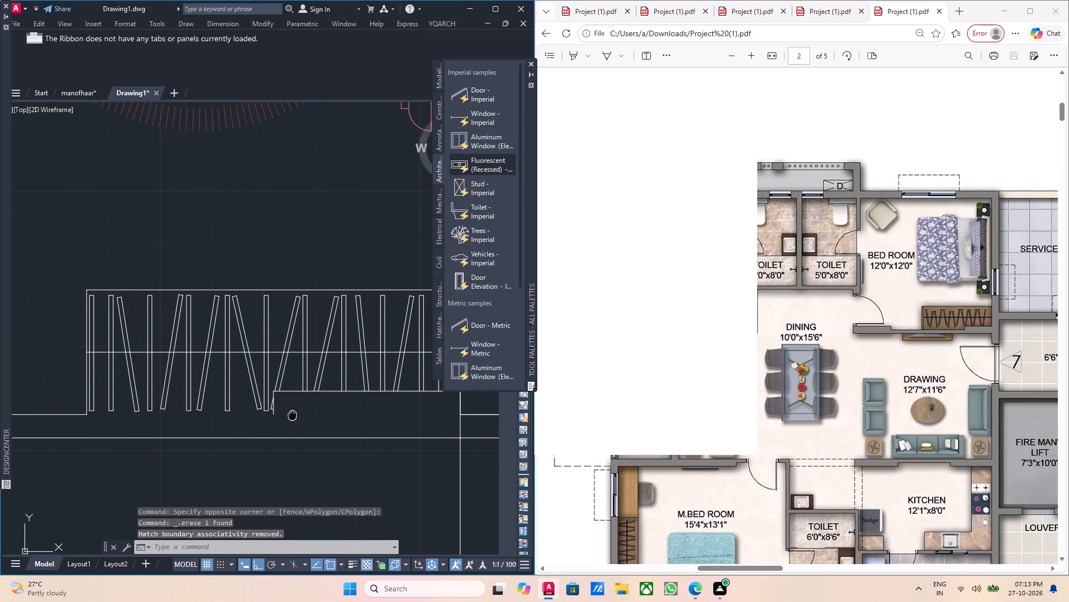
middle_drag(292, 415, 297, 417)
key(l)
key(Return)
scroll(297, 418, up, 2)
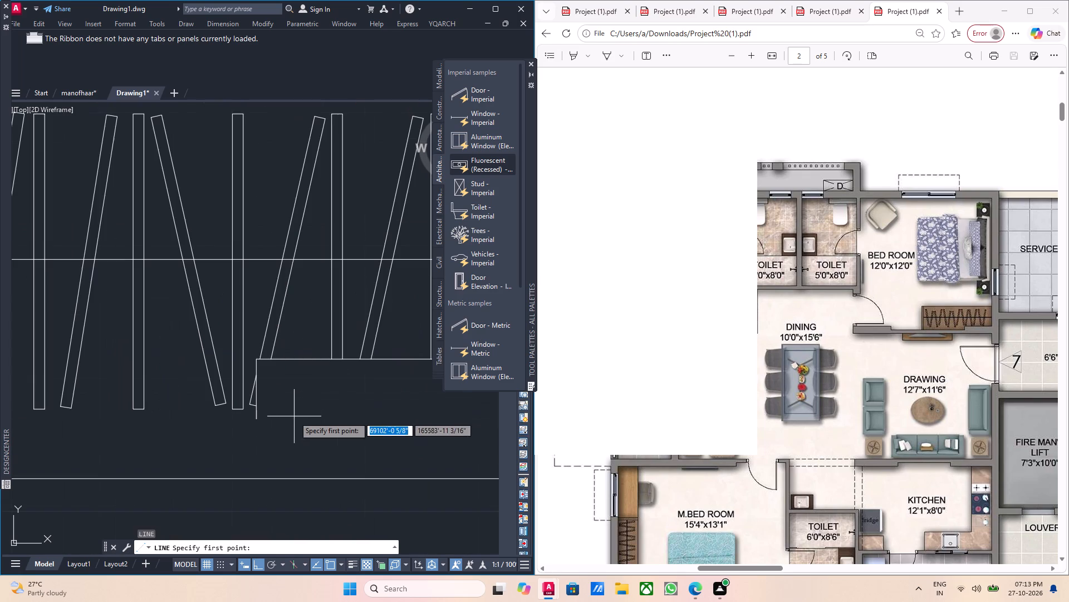
click(257, 420)
scroll(208, 434, down, 2)
middle_drag(137, 440, 330, 440)
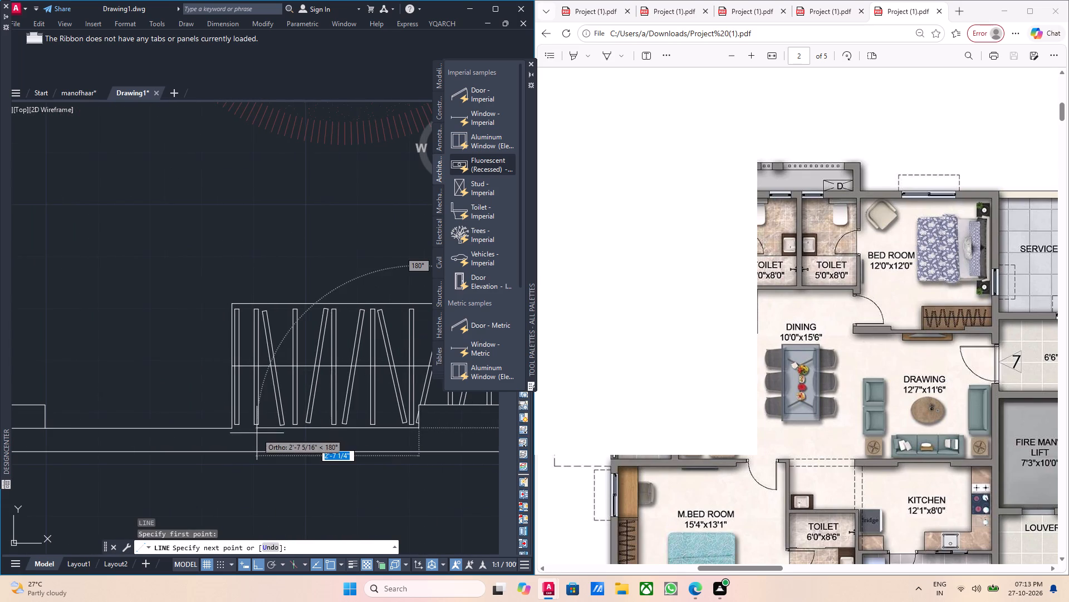
click(234, 428)
key(Escape)
Stretch the new wall line's end to the wardrobe's lower corner so it is 3' long.
scroll(321, 438, down, 1)
scroll(272, 438, up, 1)
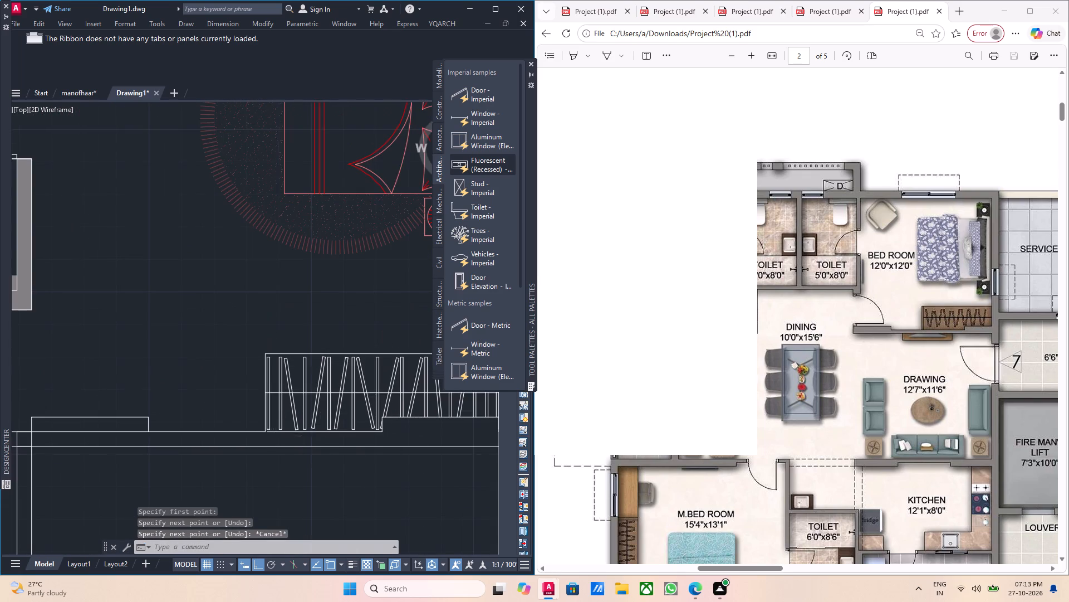
scroll(272, 438, up, 5)
drag(284, 405, 265, 388)
click(249, 381)
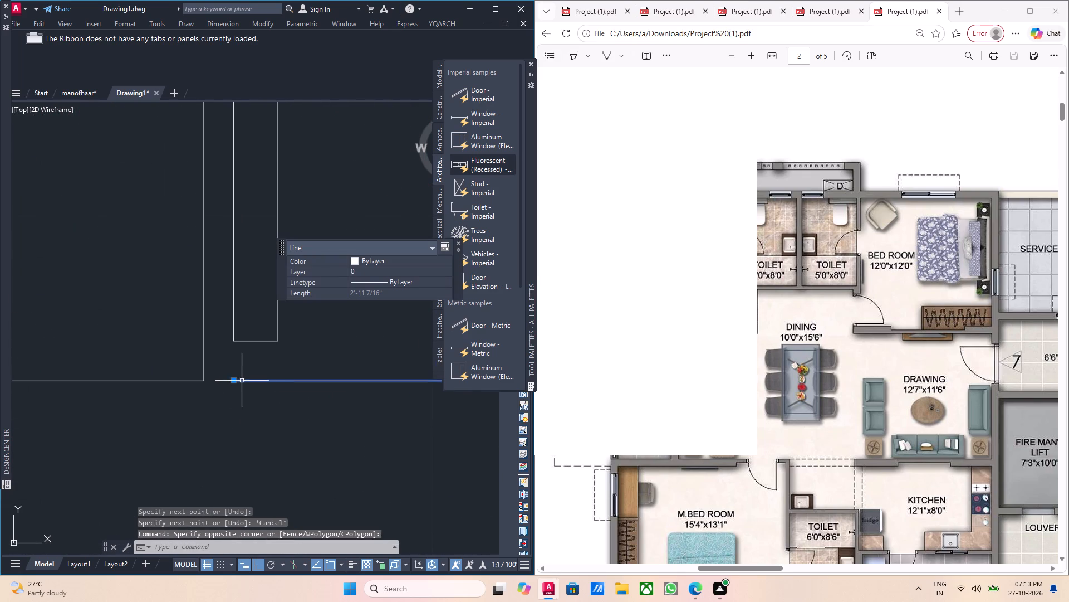
click(236, 381)
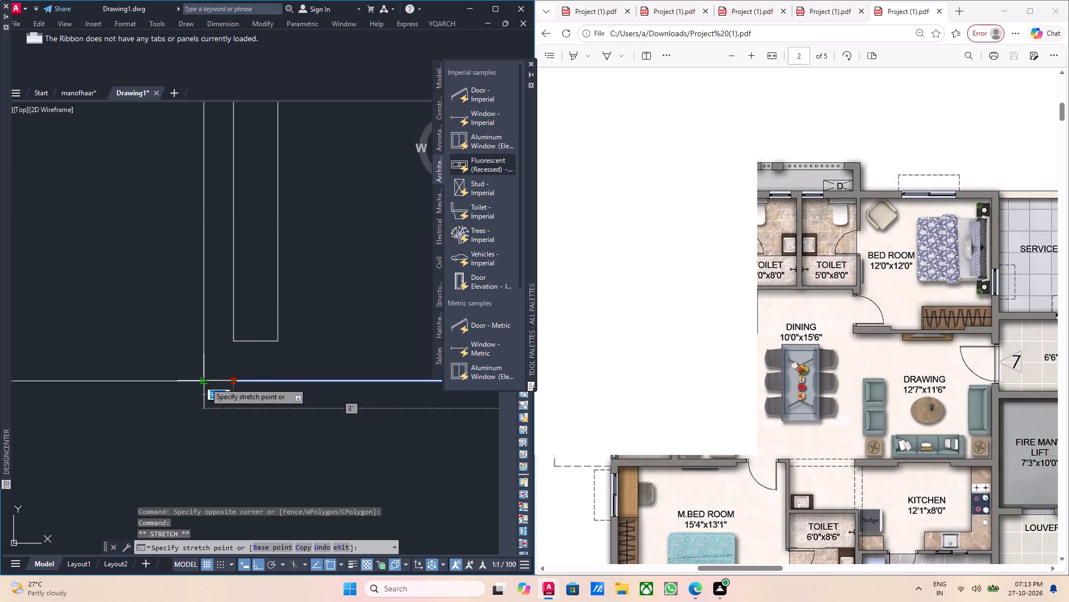
click(205, 382)
key(Escape)
Trim the wall line crossing the base of the raised wall section opposite the wardrobe.
scroll(282, 411, down, 4)
scroll(306, 420, up, 1)
scroll(308, 422, down, 1)
scroll(388, 429, down, 3)
scroll(337, 430, up, 1)
middle_drag(328, 430, 276, 424)
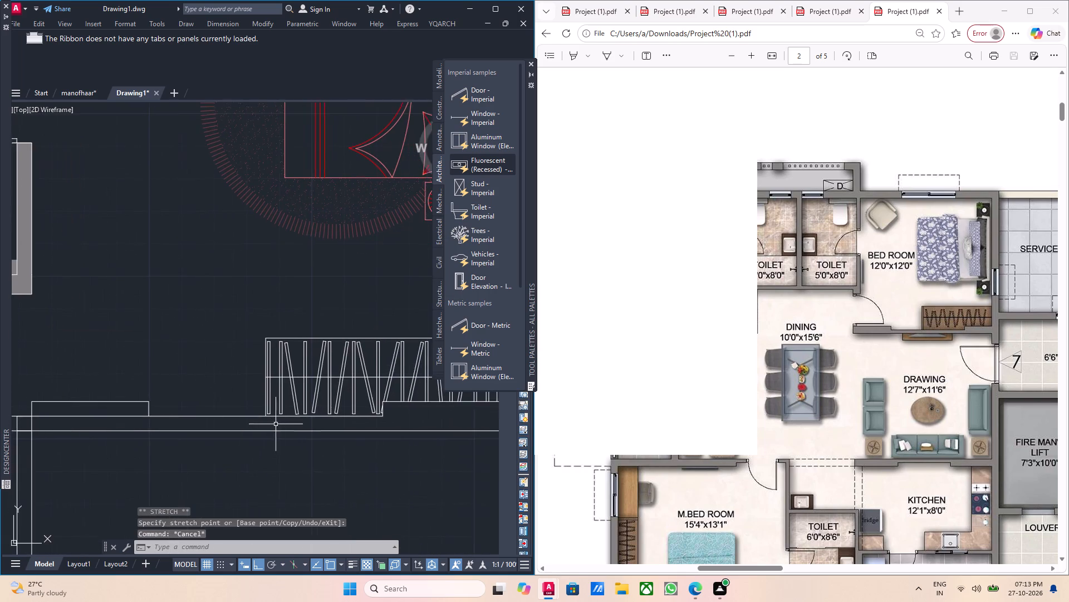
middle_drag(418, 411, 303, 393)
middle_drag(325, 413, 330, 430)
middle_drag(330, 426, 355, 421)
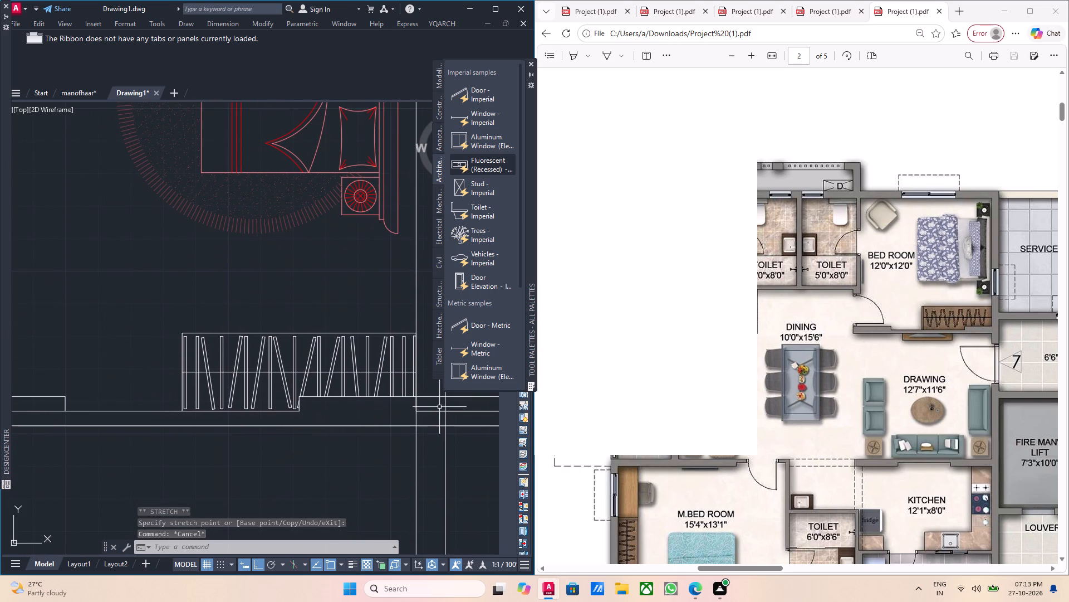
middle_drag(93, 420, 254, 411)
text(tr)
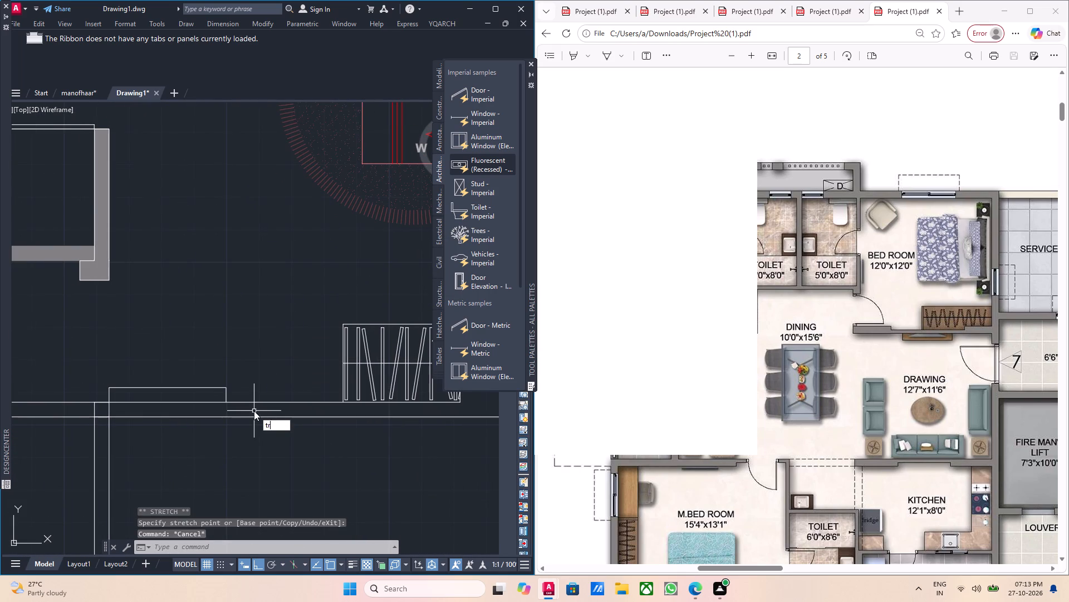
key(Return)
click(195, 401)
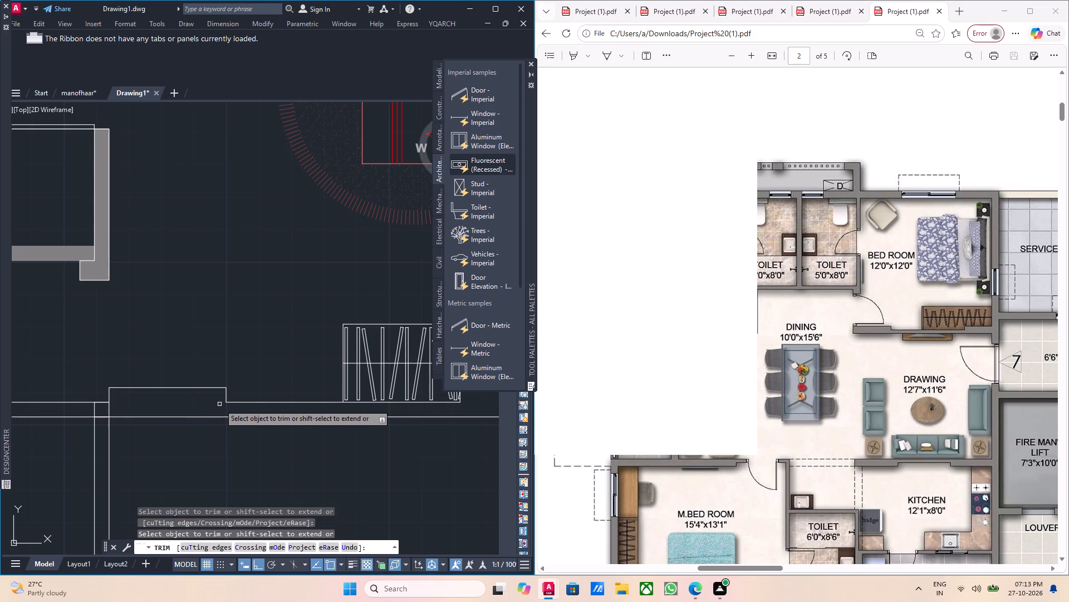
scroll(219, 404, down, 1)
key(Escape)
Hatch the closed bedroom wall outline, including both raised sections, below the wardrobe.
middle_drag(268, 411, 241, 413)
key(h)
key(Return)
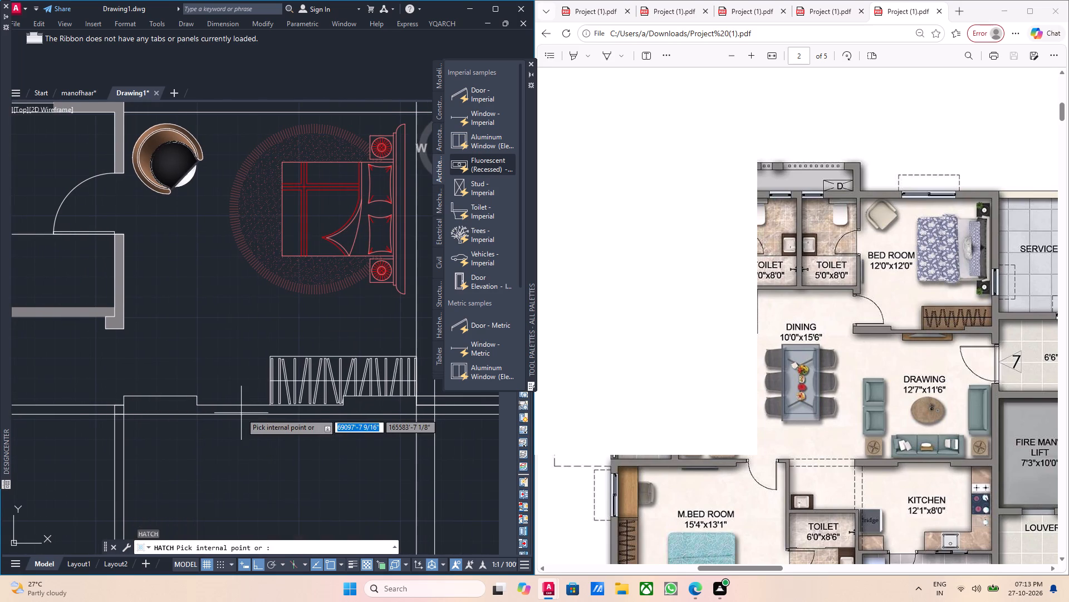
click(228, 409)
middle_drag(295, 457, 286, 487)
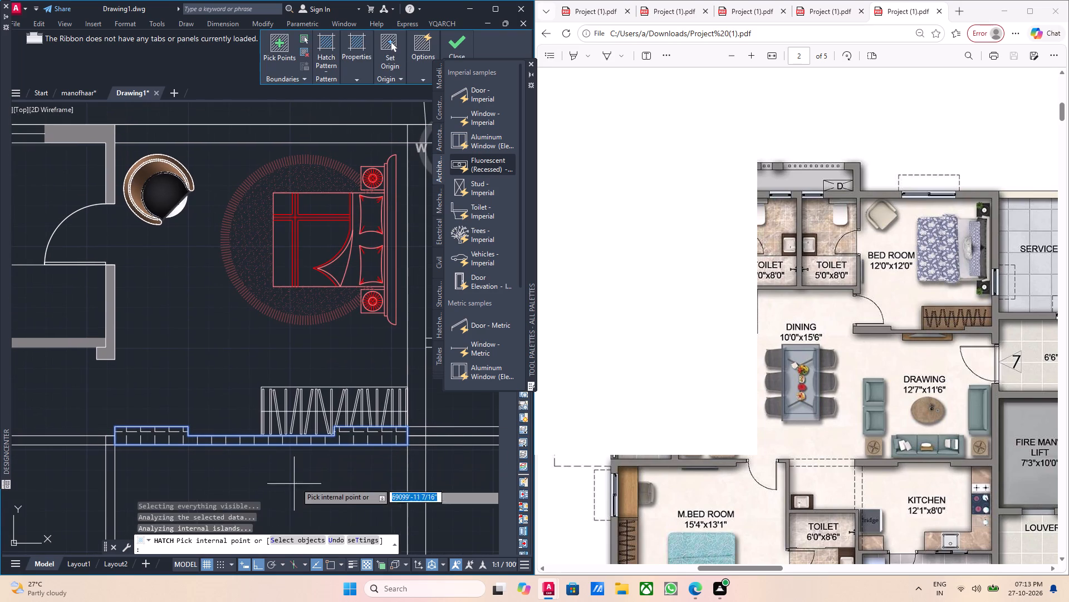
key(Escape)
Match the new bedroom wall hatch to the solid grey hatch of the toilet wall.
text(ma)
key(Return)
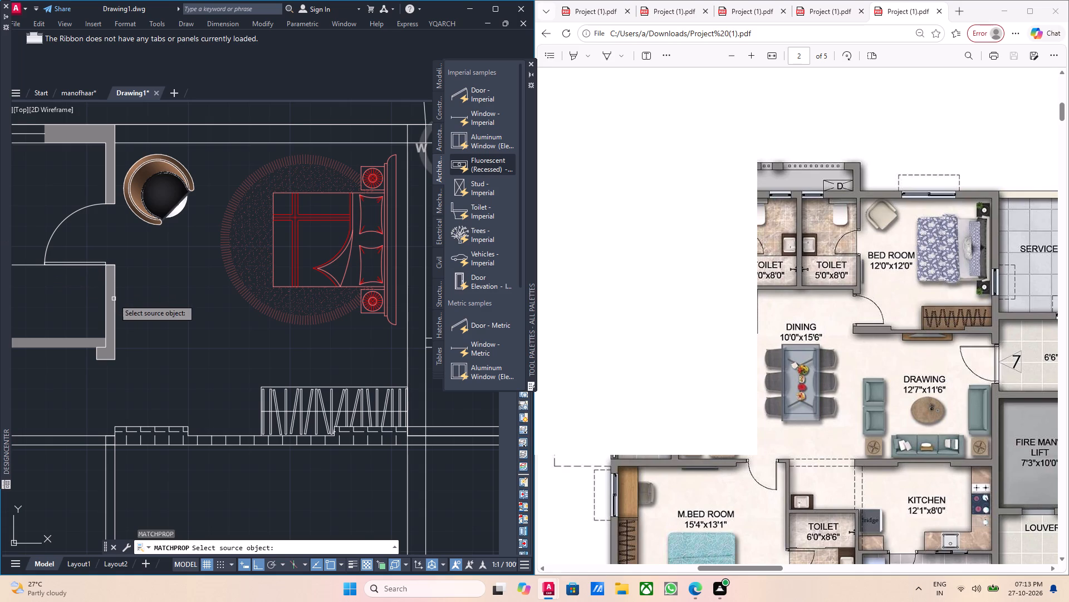
click(108, 297)
click(239, 441)
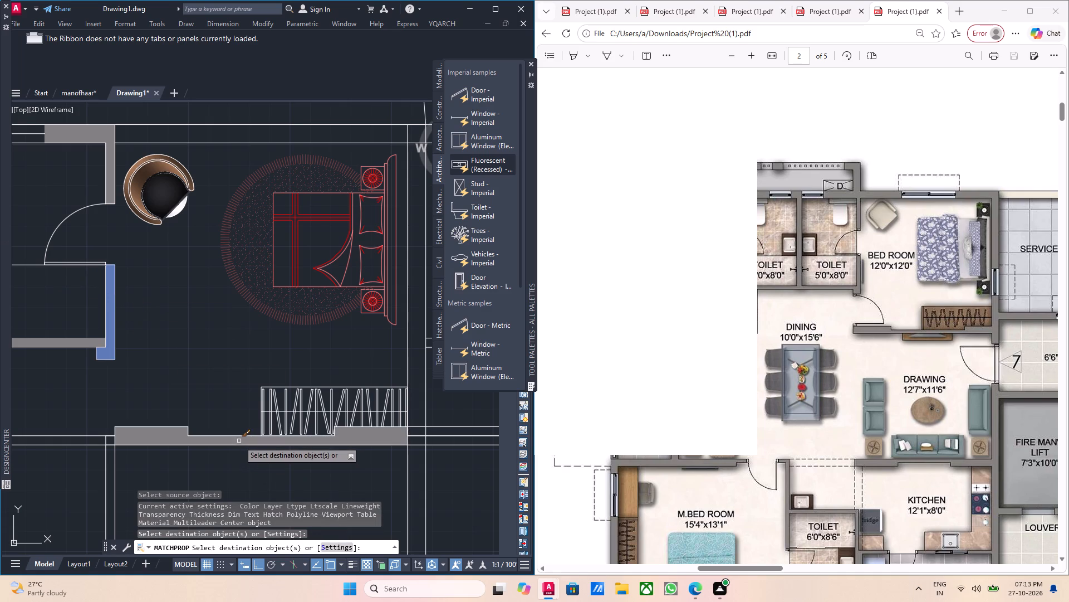
Review the drafted bedrooms, balcony and remaining wall lines against the PDF plan, including the outline outside the balcony and the master bedroom.
key(Escape)
scroll(239, 441, down, 2)
middle_drag(286, 440, 250, 443)
scroll(250, 443, down, 1)
scroll(256, 441, up, 1)
scroll(215, 445, down, 2)
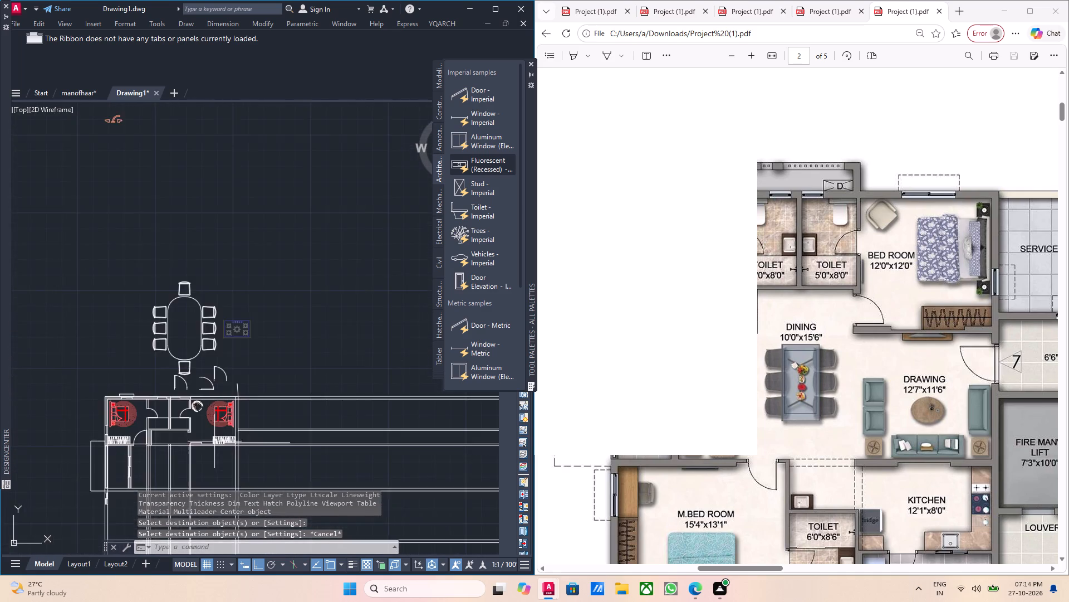
scroll(214, 441, up, 1)
middle_drag(208, 435, 166, 415)
scroll(166, 415, down, 1)
scroll(165, 415, up, 1)
middle_click(165, 415)
scroll(88, 406, up, 3)
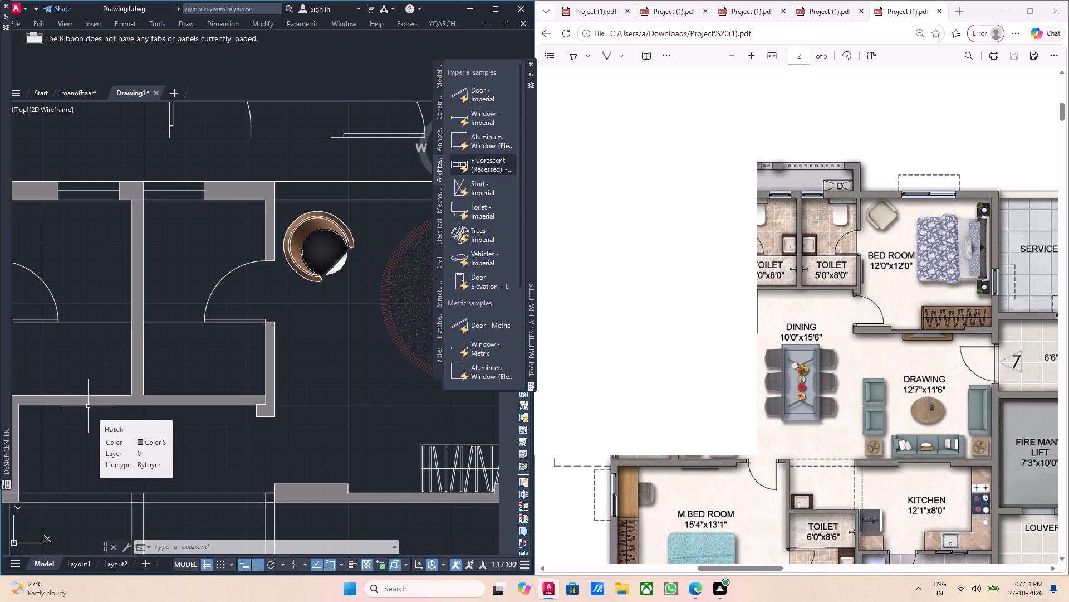
scroll(76, 377, down, 2)
middle_drag(97, 375, 214, 257)
middle_drag(148, 266, 169, 253)
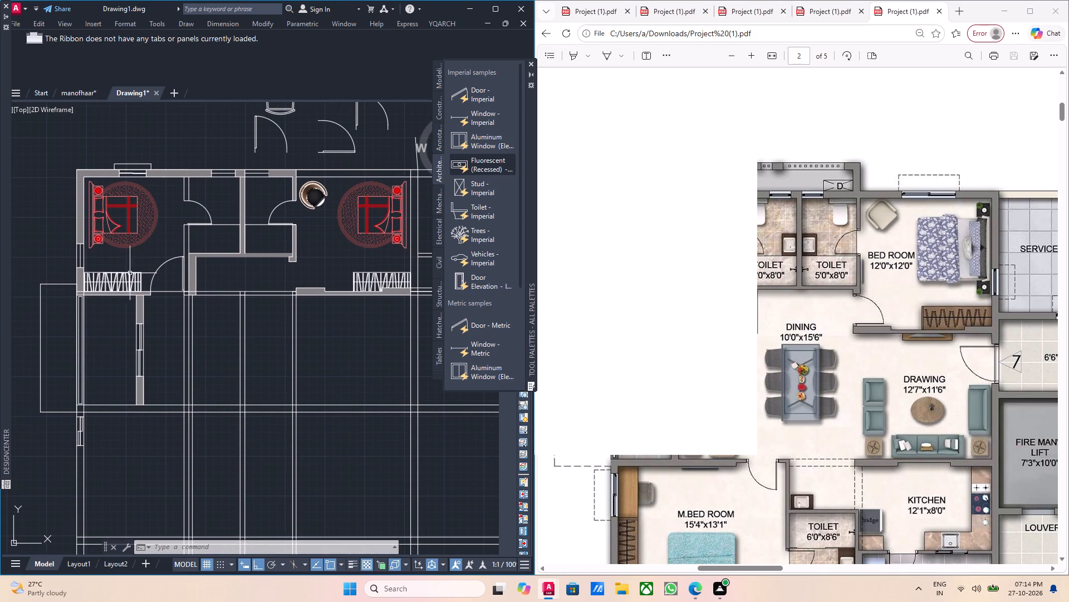
middle_drag(155, 355, 269, 356)
scroll(227, 348, up, 1)
middle_drag(224, 349, 234, 346)
middle_click(239, 349)
scroll(239, 349, down, 1)
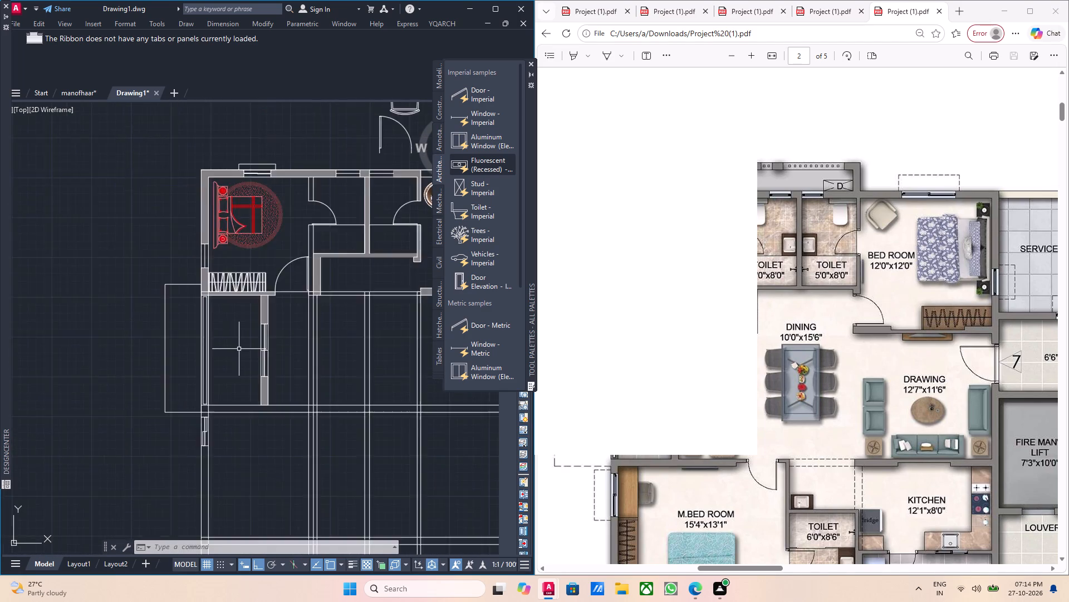
scroll(239, 349, up, 1)
middle_click(249, 349)
scroll(247, 349, down, 3)
scroll(326, 268, up, 2)
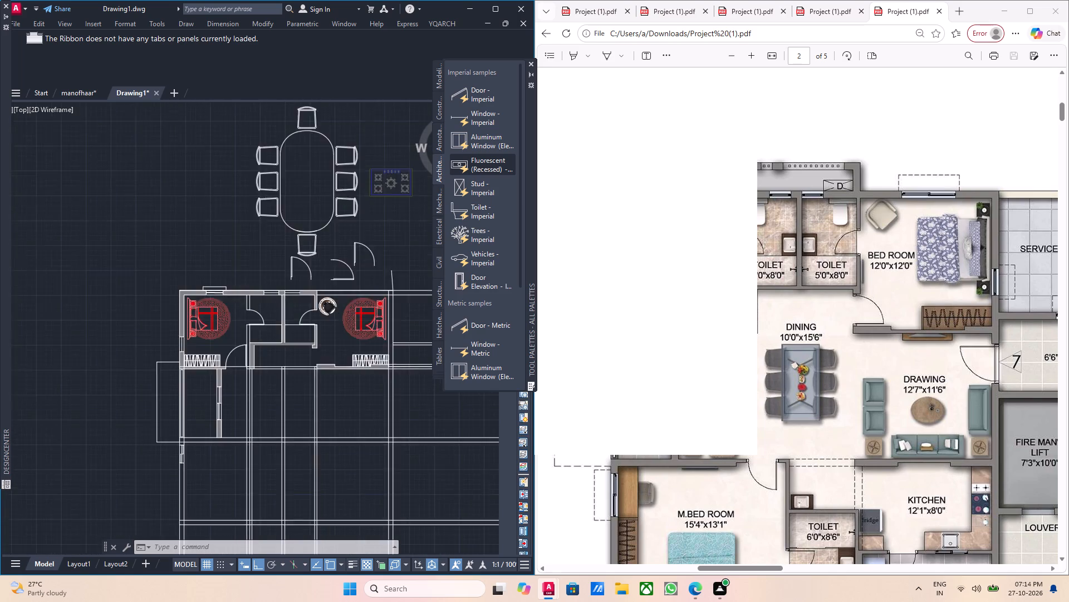
scroll(317, 256, down, 3)
middle_drag(394, 309, 349, 303)
scroll(290, 321, up, 1)
scroll(272, 279, up, 3)
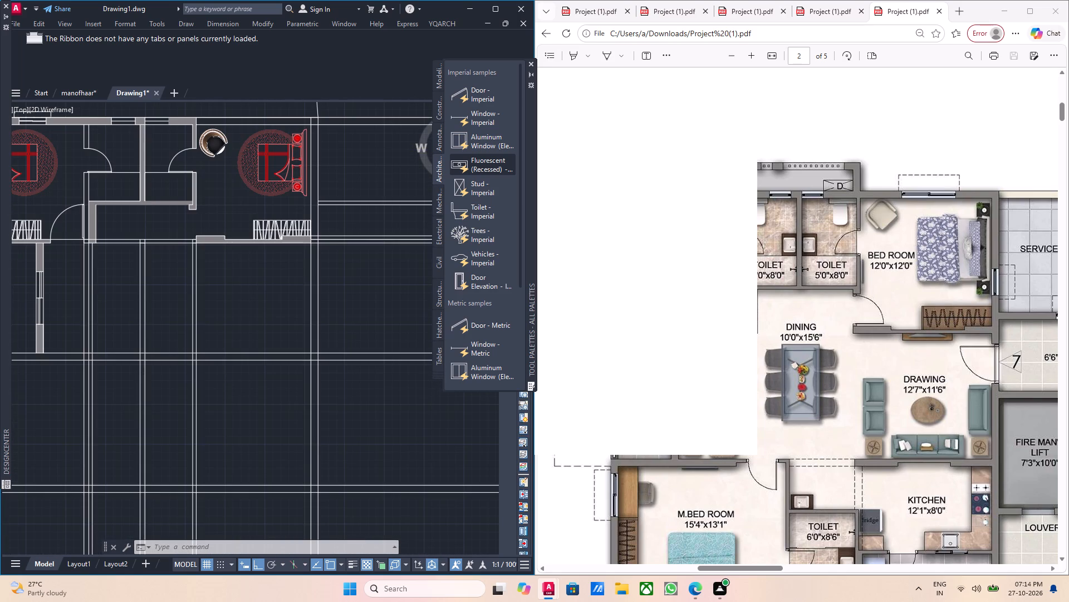
scroll(232, 305, down, 2)
middle_drag(229, 300, 272, 300)
middle_drag(264, 303, 299, 298)
scroll(301, 297, down, 2)
middle_drag(297, 305, 291, 309)
scroll(297, 291, up, 5)
key(Escape)
scroll(267, 334, down, 3)
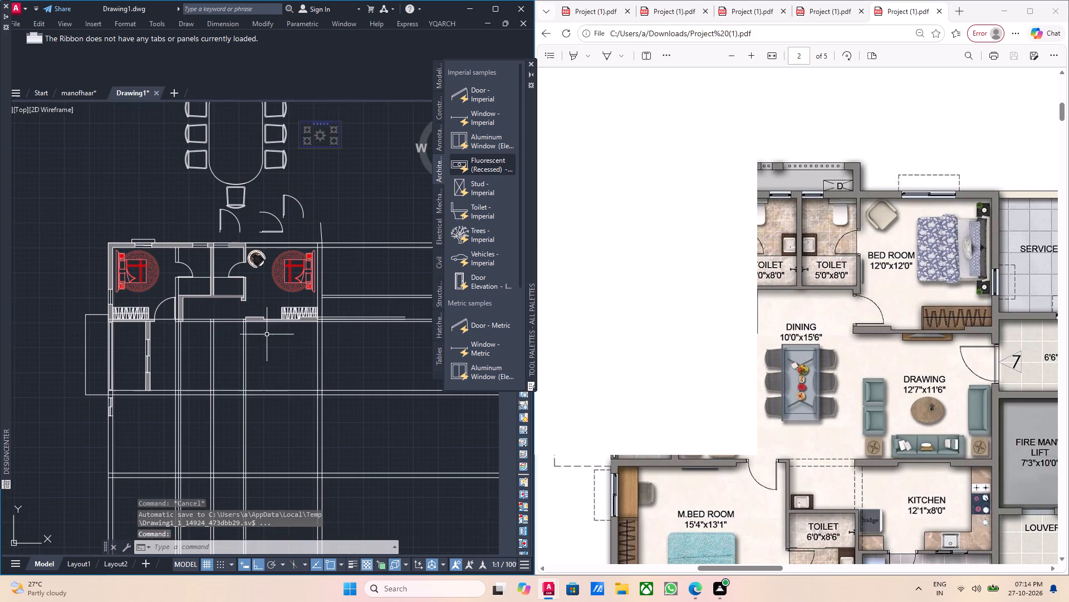
middle_click(296, 353)
middle_click(286, 394)
middle_drag(278, 352, 345, 368)
scroll(325, 364, up, 1)
middle_drag(259, 366, 356, 367)
middle_click(328, 358)
middle_drag(341, 360, 342, 360)
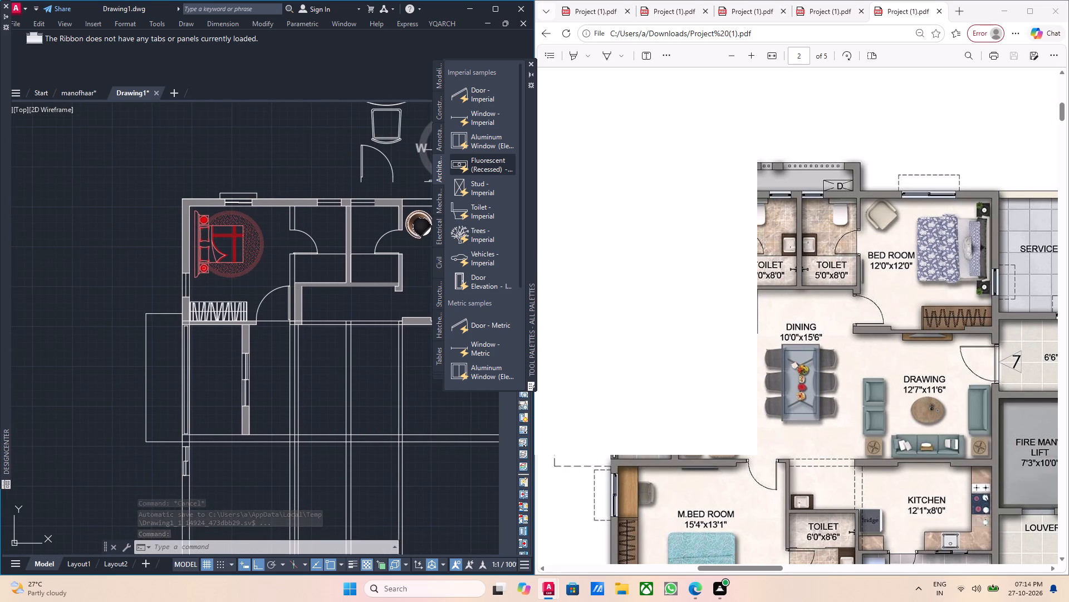
middle_drag(342, 360, 332, 353)
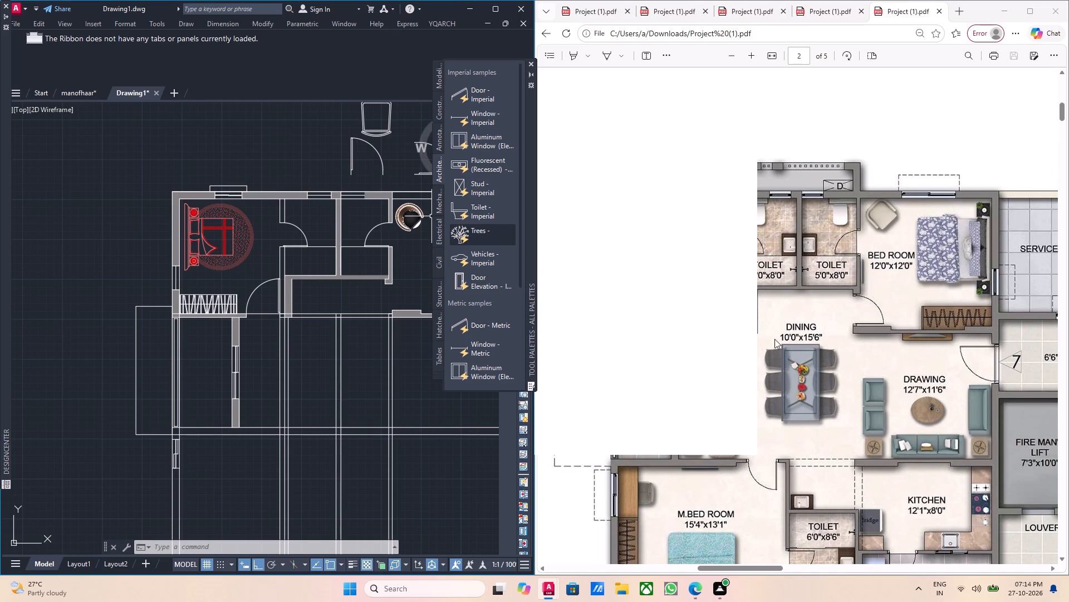
middle_drag(299, 439, 275, 306)
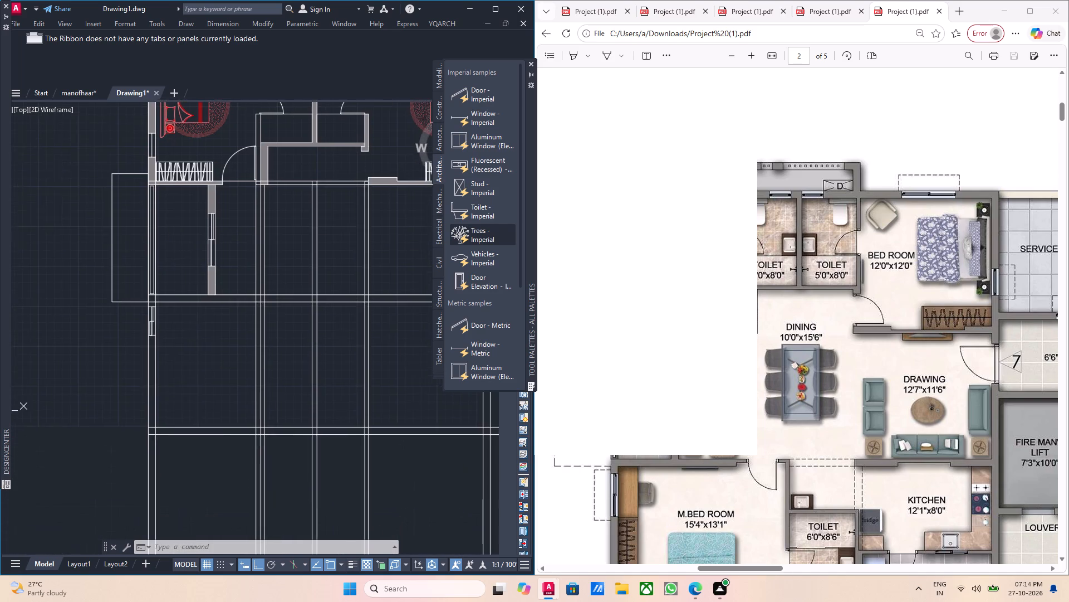
middle_drag(282, 337, 287, 376)
middle_drag(285, 370, 285, 404)
middle_drag(226, 395, 264, 430)
middle_drag(195, 399, 223, 409)
scroll(248, 351, up, 2)
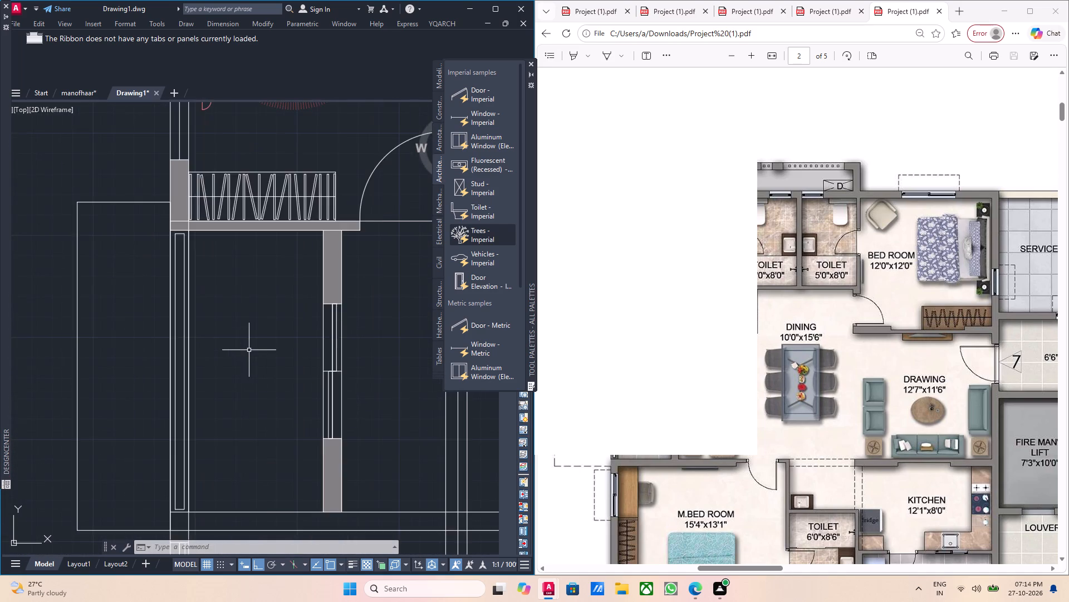
scroll(249, 350, down, 1)
middle_drag(249, 350, 328, 355)
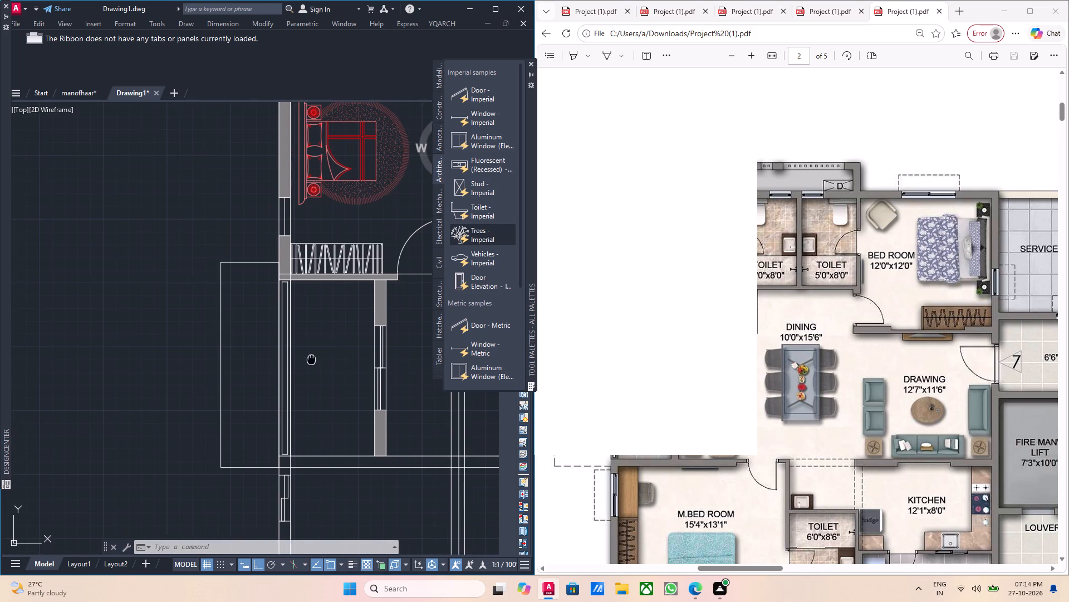
middle_click(311, 360)
middle_click(311, 360)
middle_drag(339, 372, 331, 375)
middle_drag(336, 385, 305, 386)
scroll(305, 386, down, 1)
middle_drag(340, 378, 326, 373)
middle_click(325, 363)
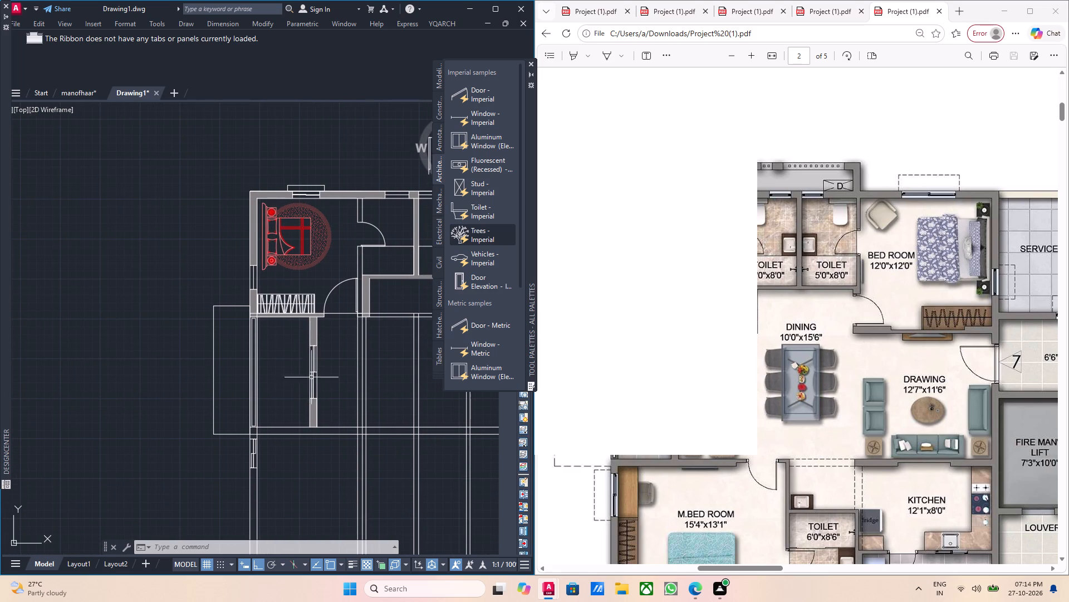
middle_drag(293, 383, 194, 337)
middle_drag(229, 340, 198, 346)
middle_drag(220, 348, 210, 351)
scroll(210, 352, up, 2)
scroll(210, 352, down, 1)
middle_drag(265, 346, 257, 347)
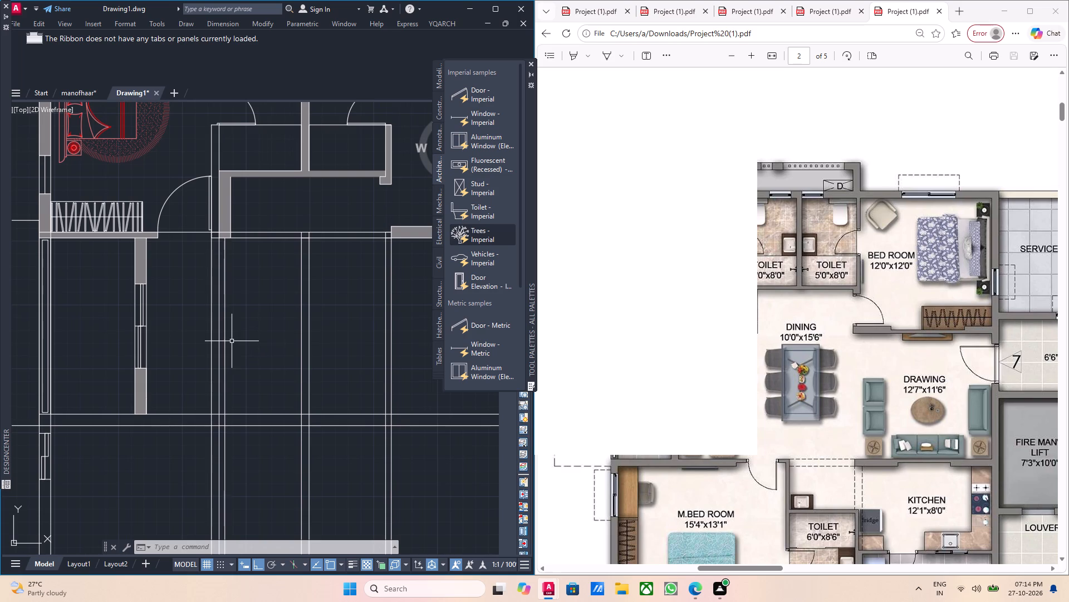
scroll(704, 401, down, 2)
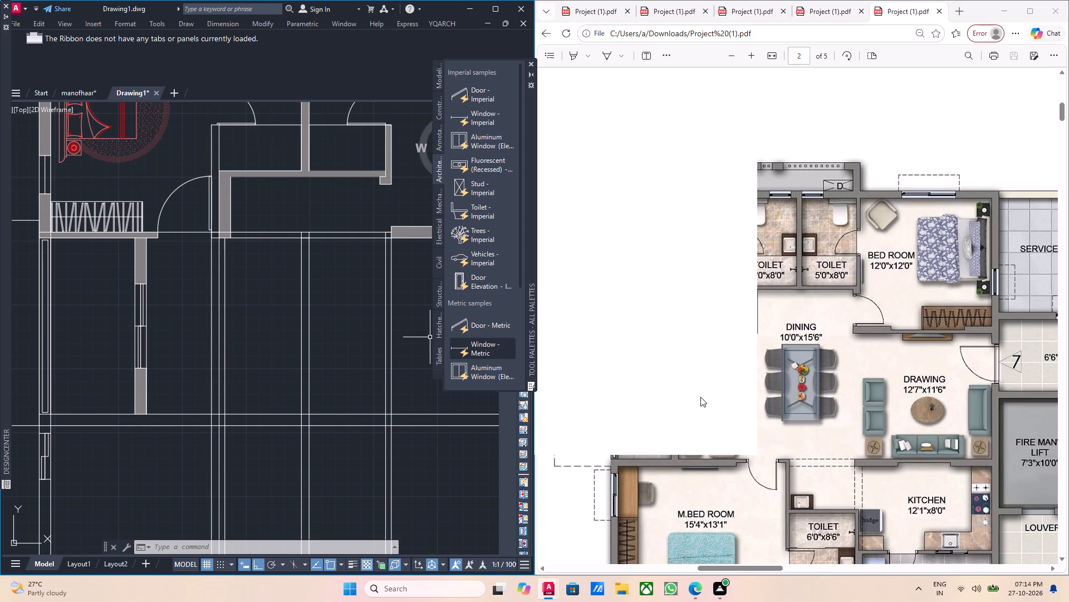
scroll(713, 405, down, 1)
scroll(827, 248, down, 4)
middle_drag(868, 249, 868, 332)
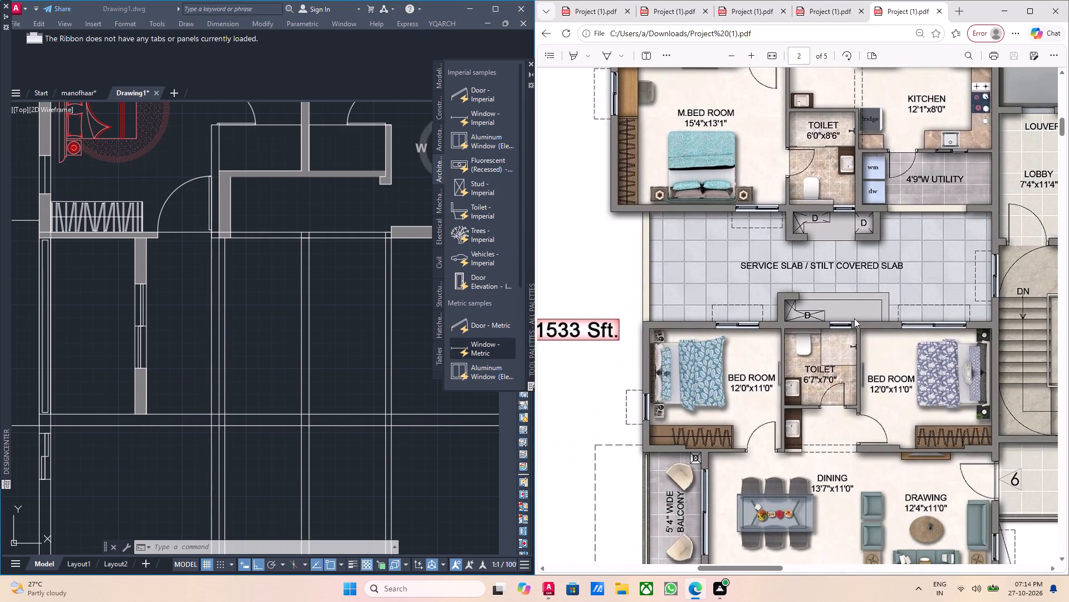
scroll(663, 356, up, 12)
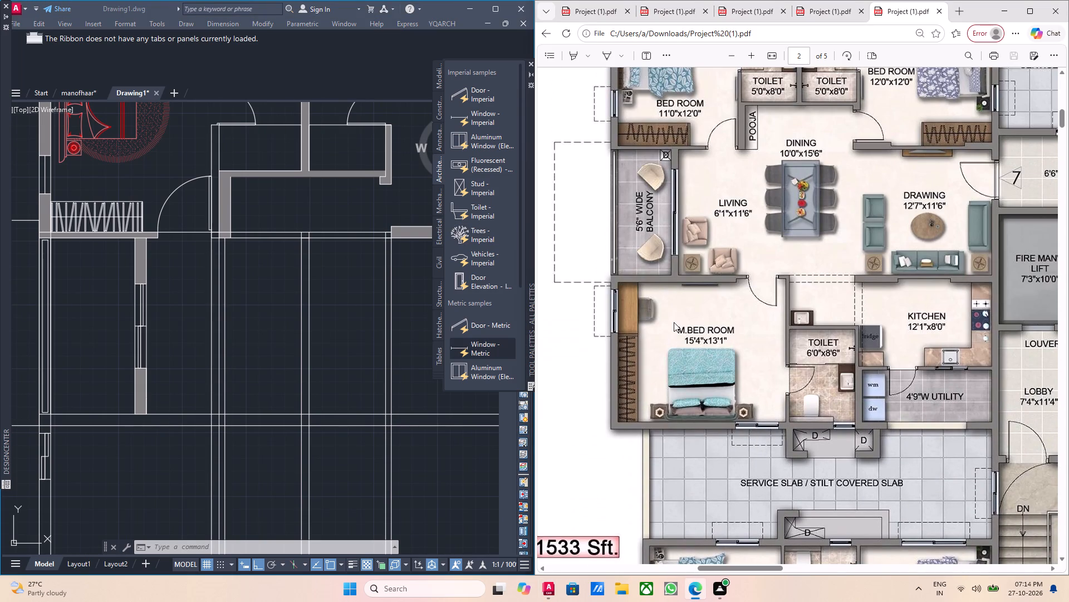
scroll(674, 322, up, 1)
scroll(384, 349, down, 3)
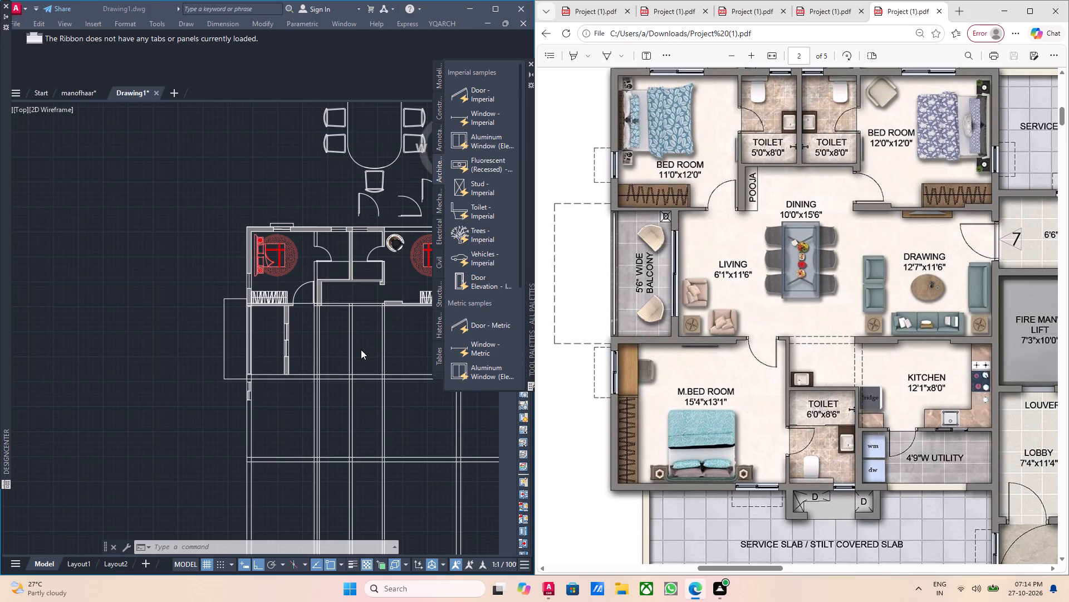
middle_drag(358, 333, 215, 321)
scroll(220, 322, up, 1)
middle_drag(253, 317, 17, 314)
scroll(117, 333, up, 2)
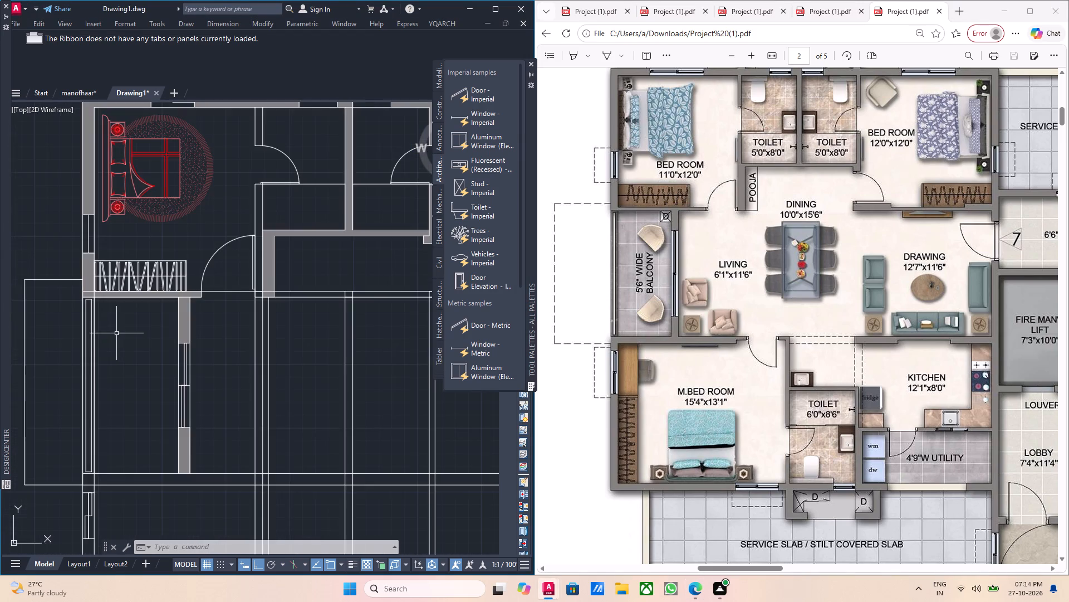
middle_drag(68, 353, 205, 331)
drag(182, 332, 156, 332)
click(121, 331)
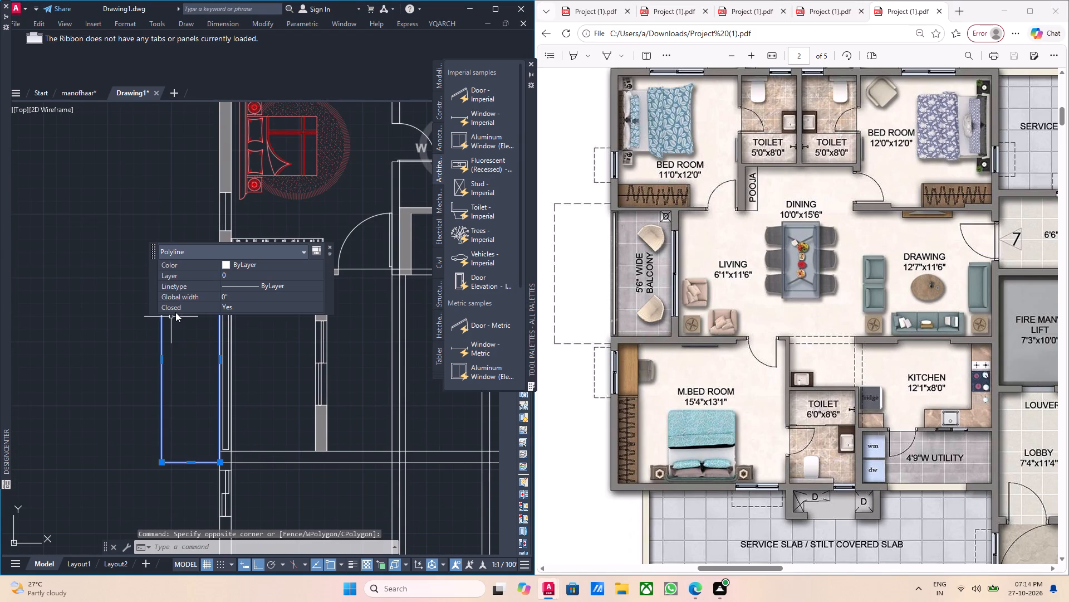
key(Escape)
middle_drag(239, 312, 197, 308)
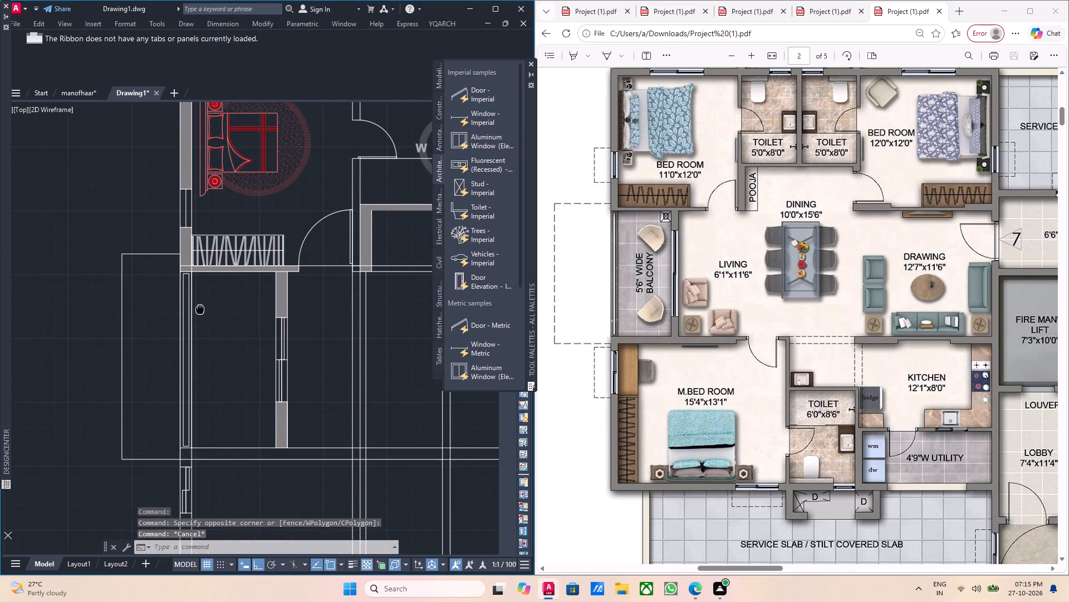
middle_drag(197, 308, 194, 308)
middle_drag(296, 305, 283, 308)
middle_drag(316, 324, 241, 326)
Close the Tool Palettes to clear the drawing area.
click(529, 61)
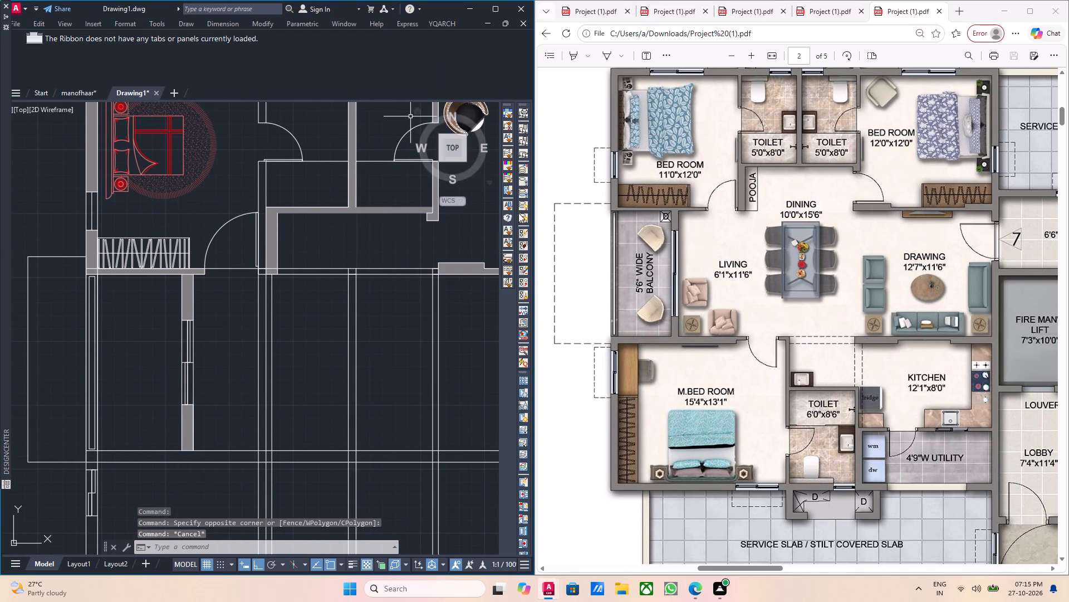
Draw a rectangle about 4 1/2' long against the outer wall outside the master bedroom window, just below the balcony outline.
scroll(474, 247, down, 2)
middle_drag(462, 293, 389, 275)
middle_drag(393, 283, 328, 257)
middle_drag(301, 281, 388, 281)
scroll(274, 281, up, 2)
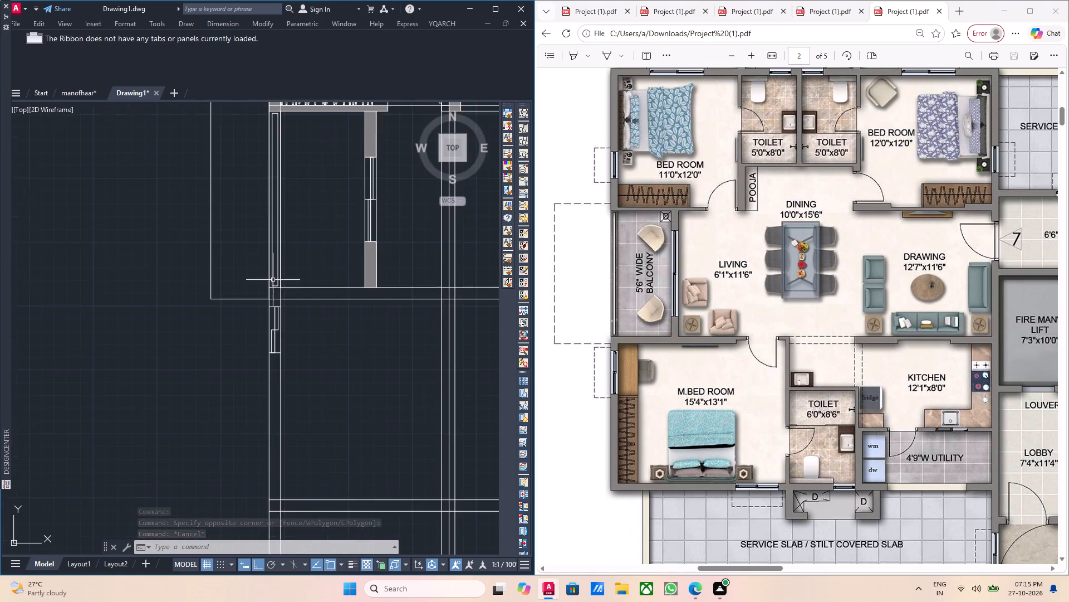
scroll(258, 275, down, 1)
middle_drag(305, 288, 260, 265)
scroll(257, 298, up, 1)
scroll(190, 281, up, 4)
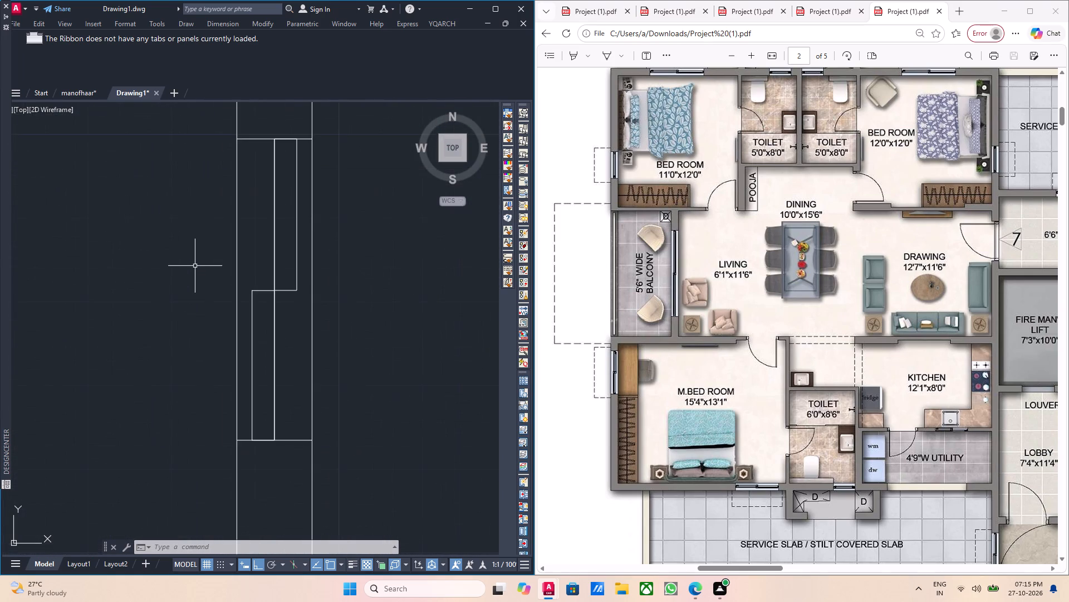
middle_drag(207, 278, 218, 299)
middle_drag(236, 282, 262, 332)
text(rex)
key(BackSpace)
key(c)
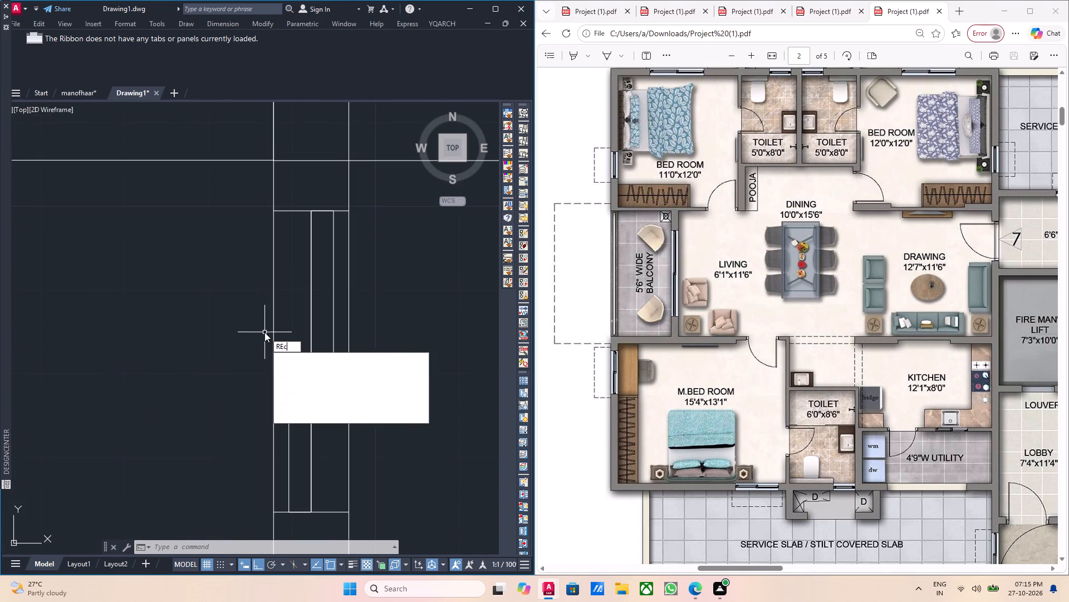
key(Return)
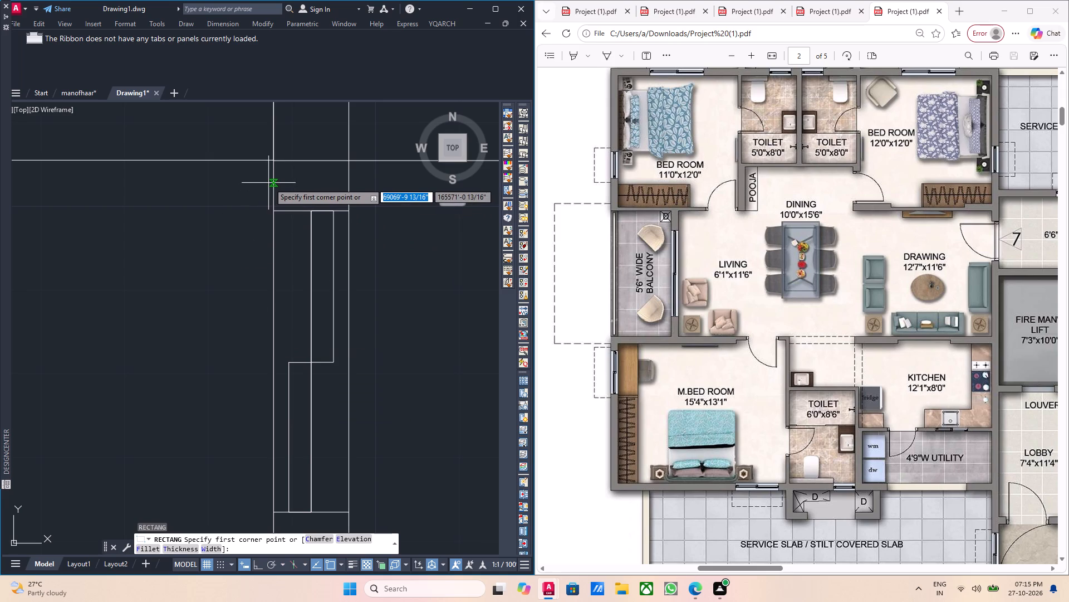
click(274, 183)
scroll(192, 263, down, 3)
middle_drag(203, 323, 195, 300)
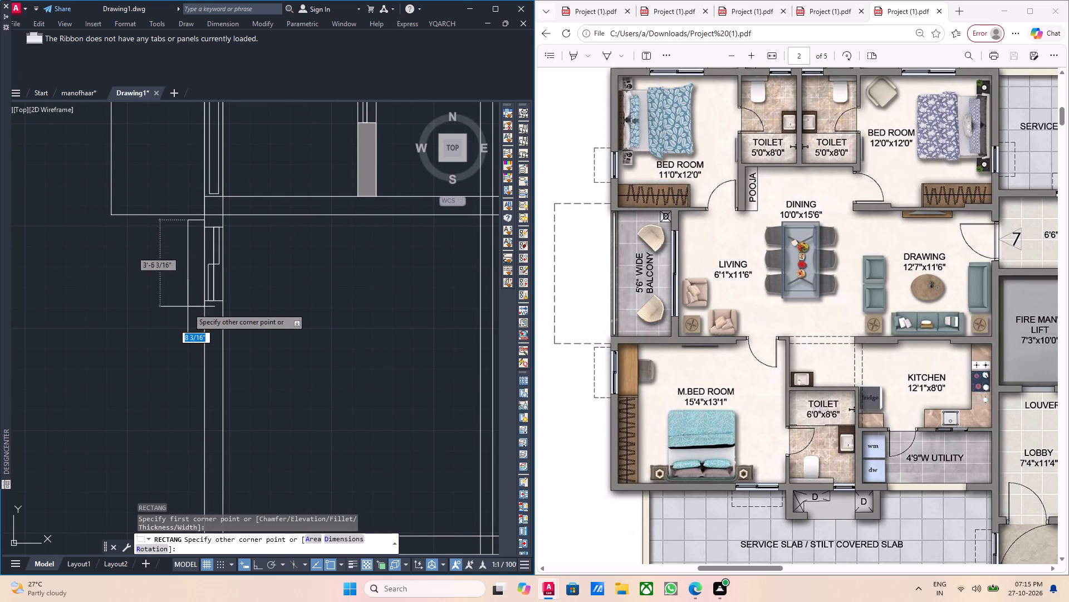
click(166, 331)
key(Escape)
Copy the wardrobe from the bedroom above the balcony straight across to the empty area outside the outer wall.
scroll(169, 328, down, 3)
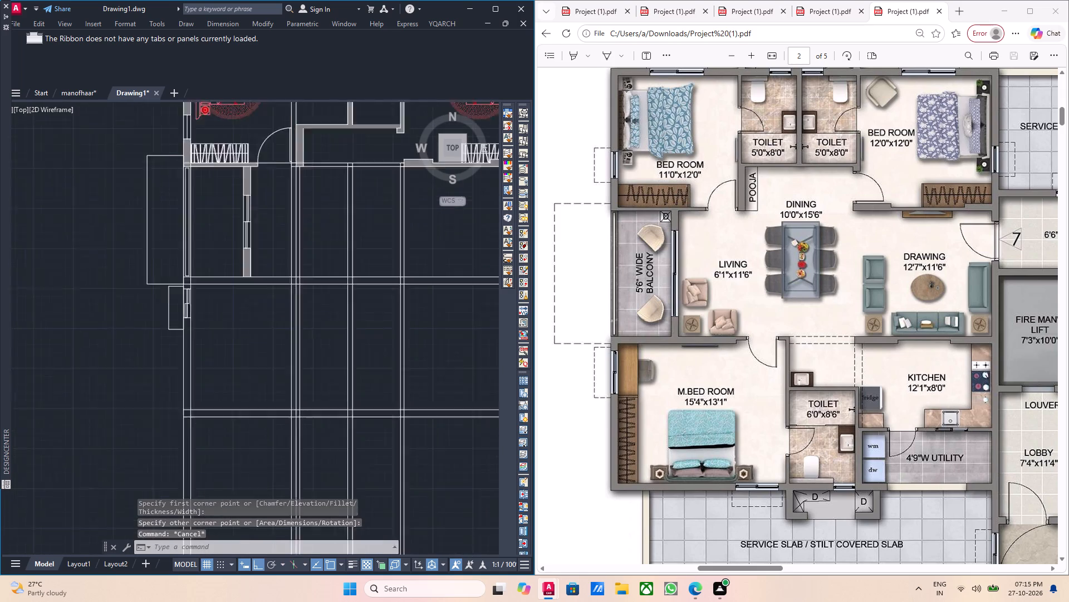
middle_drag(185, 332, 169, 348)
middle_drag(187, 338, 180, 321)
scroll(169, 332, up, 1)
middle_drag(175, 314, 213, 315)
middle_drag(215, 312, 216, 313)
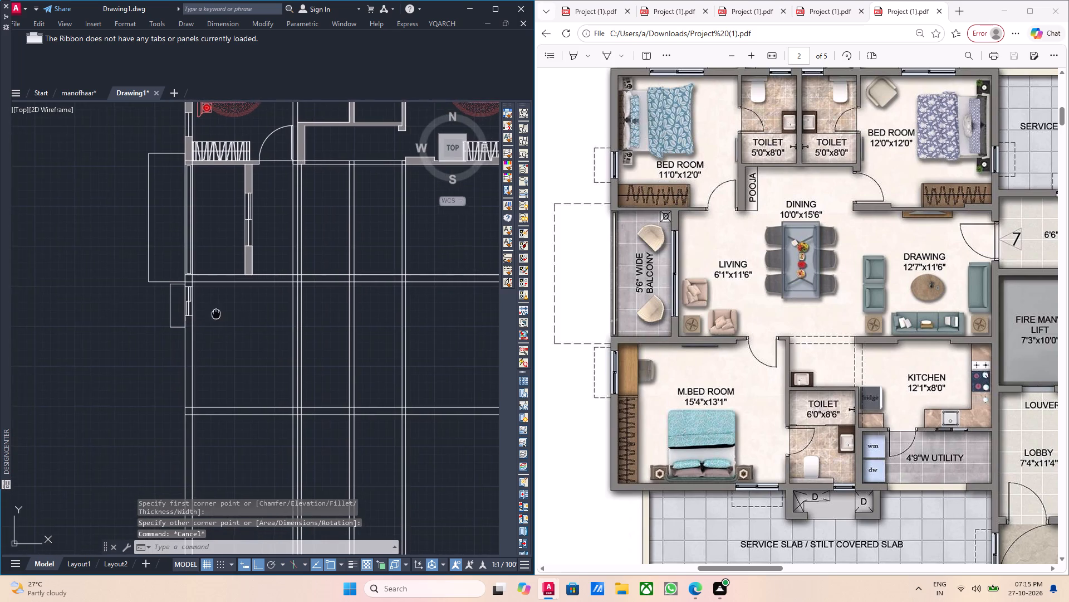
middle_drag(216, 313, 251, 337)
middle_drag(244, 333, 262, 338)
middle_drag(291, 336, 273, 365)
scroll(298, 319, down, 1)
middle_drag(332, 332, 326, 332)
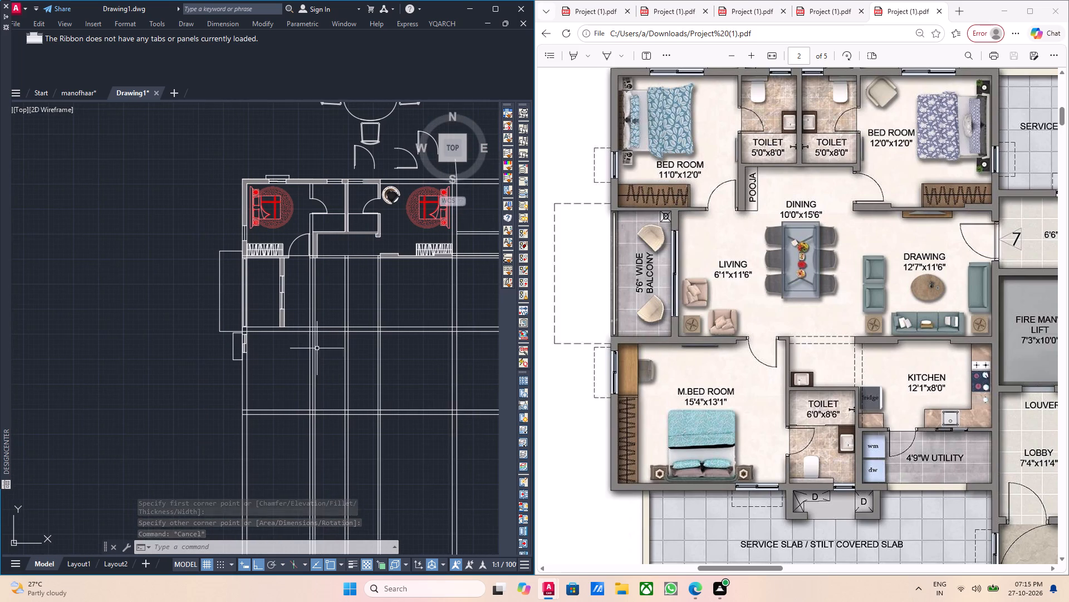
middle_drag(315, 348, 312, 335)
middle_drag(281, 369, 282, 361)
middle_drag(251, 363, 264, 427)
middle_drag(281, 332, 283, 364)
scroll(287, 271, up, 1)
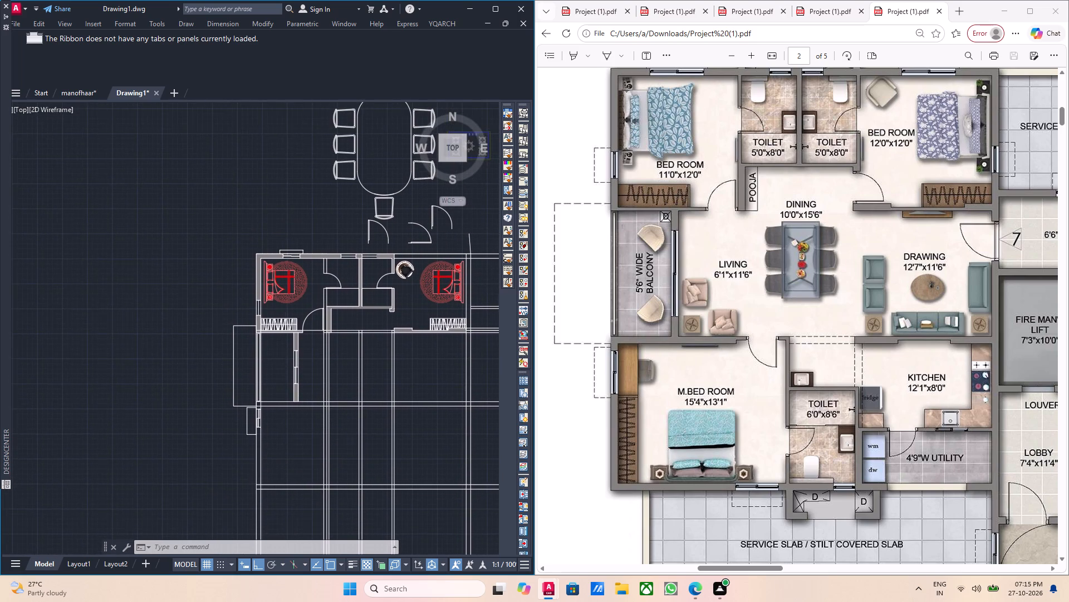
scroll(257, 335, up, 2)
click(282, 389)
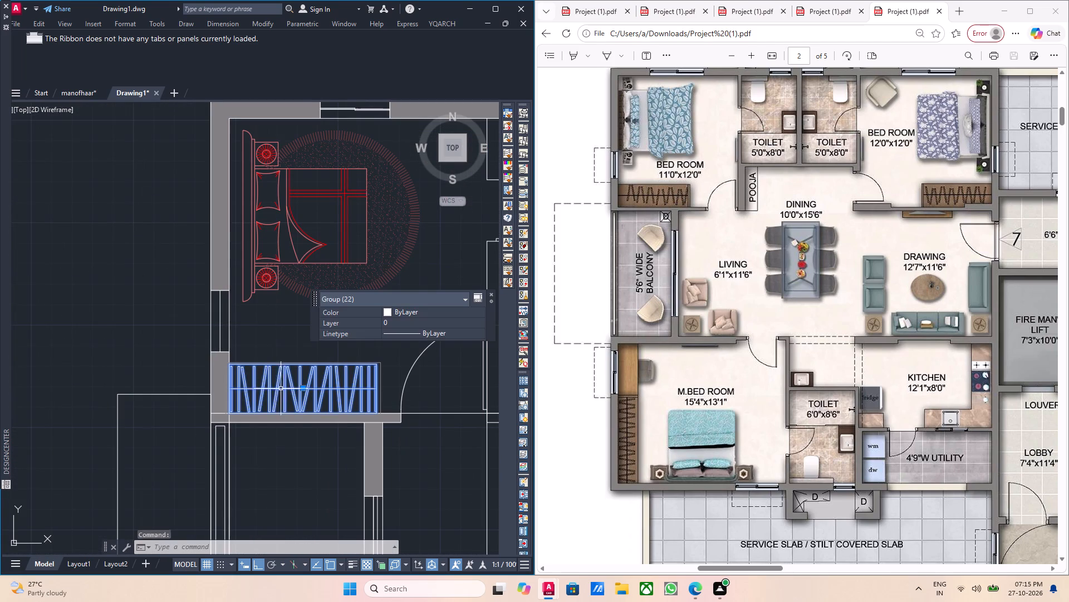
middle_drag(279, 385, 273, 382)
text(co)
key(Return)
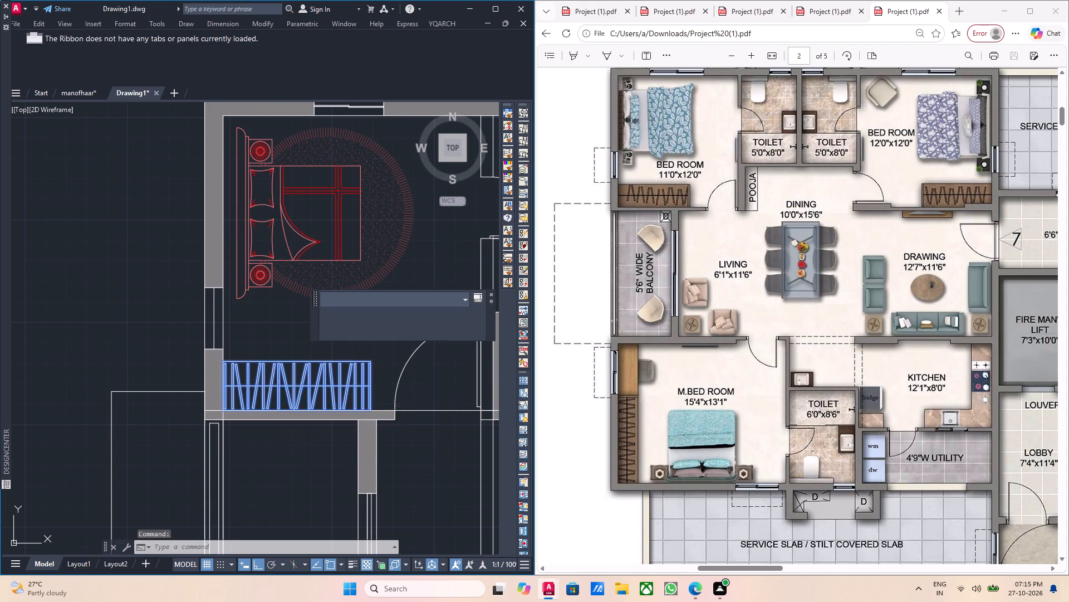
click(273, 382)
scroll(151, 355, down, 2)
middle_drag(176, 355, 281, 350)
click(182, 331)
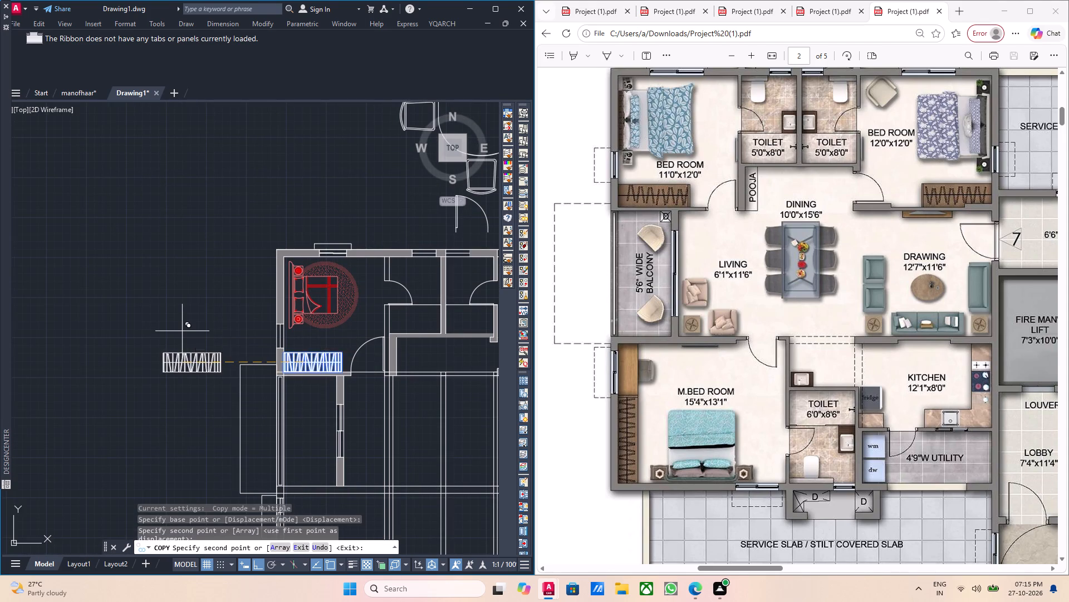
key(Escape)
Rotate the copied wardrobe outside the outer wall by 90 degrees so it stands vertically.
click(189, 365)
text(ro)
key(Return)
click(219, 382)
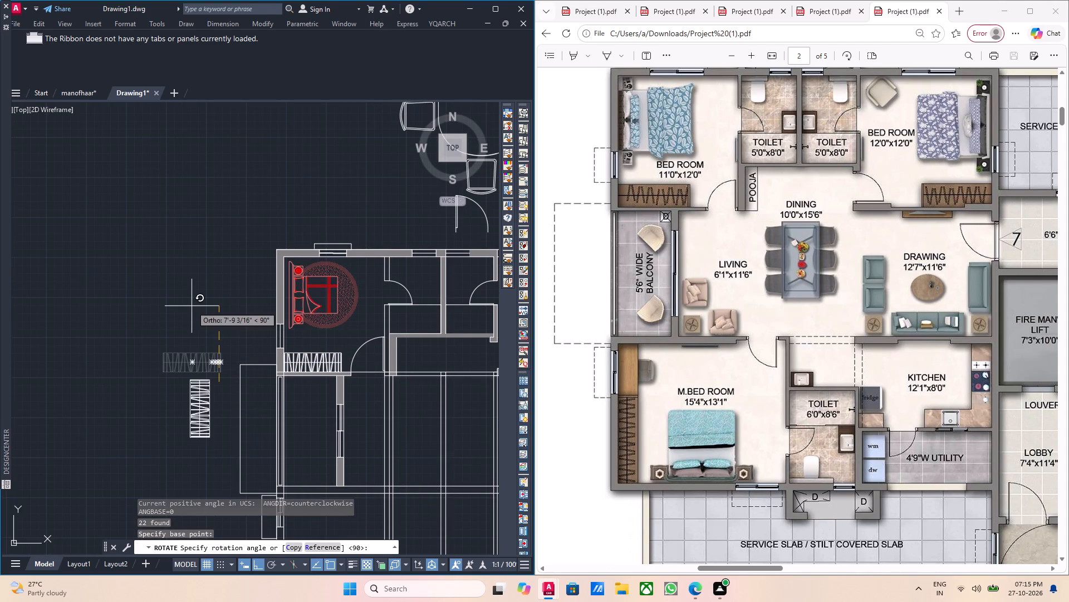
text(90)
key(Return)
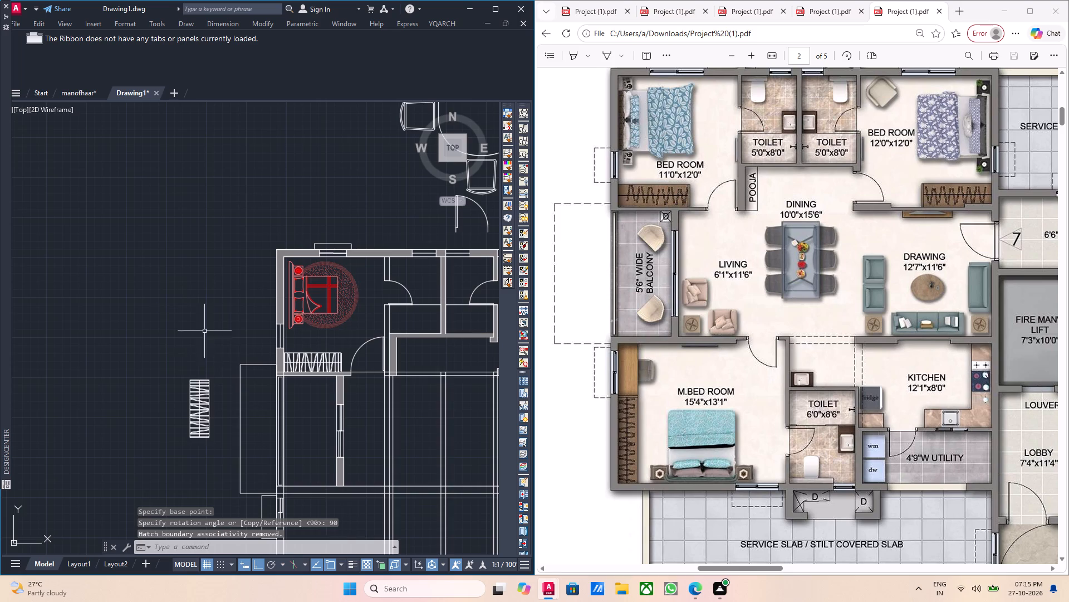
Move the rotated wardrobe into the master bedroom's lower corner, against the outer wall and the bottom wall line.
scroll(190, 313, down, 2)
scroll(190, 331, up, 1)
middle_drag(183, 327, 149, 221)
key(Escape)
scroll(171, 264, up, 2)
click(169, 273)
click(120, 207)
middle_drag(163, 303, 124, 286)
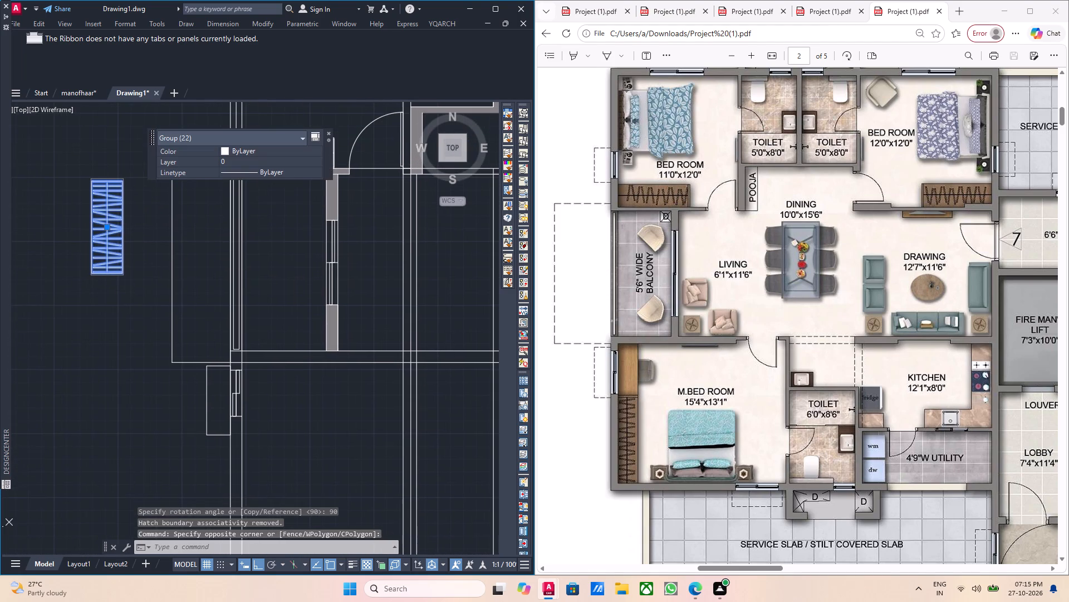
key(m)
key(Return)
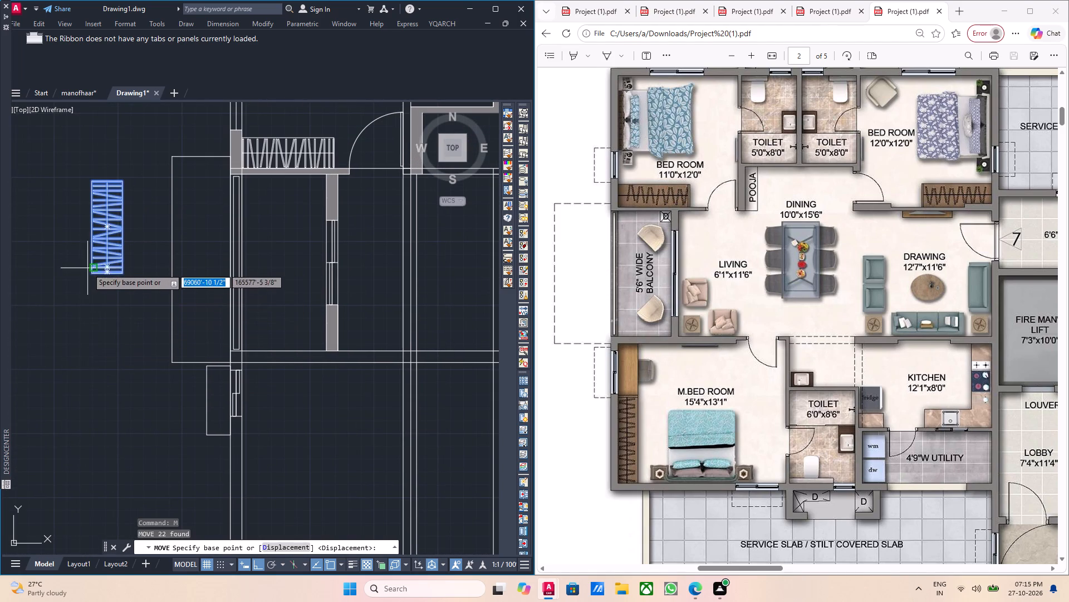
click(92, 274)
scroll(83, 273, down, 2)
middle_drag(140, 429, 148, 368)
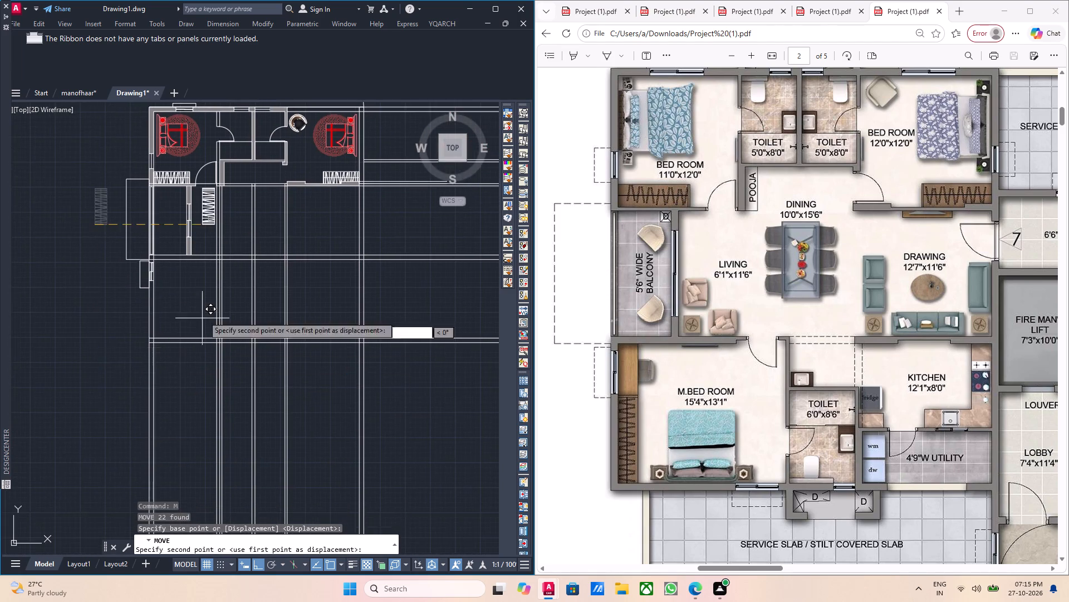
scroll(203, 316, up, 2)
key(F8)
scroll(106, 371, up, 1)
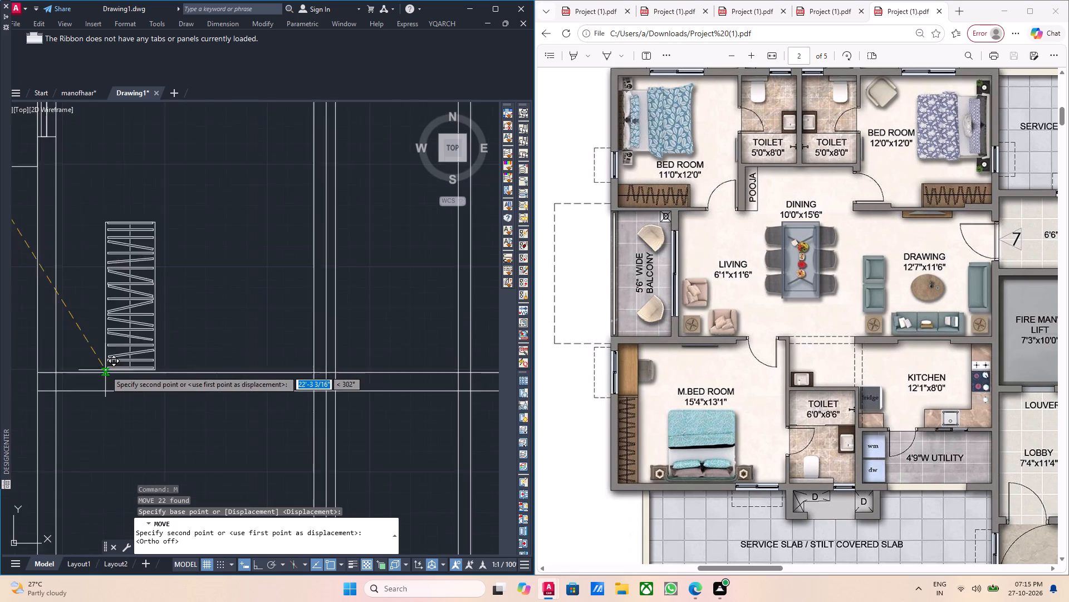
scroll(105, 370, up, 1)
click(27, 376)
scroll(125, 347, down, 2)
key(Escape)
Draw a vertical line about 7' long from the master bedroom wardrobe's upper inner corner to the wall line below the balcony.
middle_drag(200, 308, 232, 379)
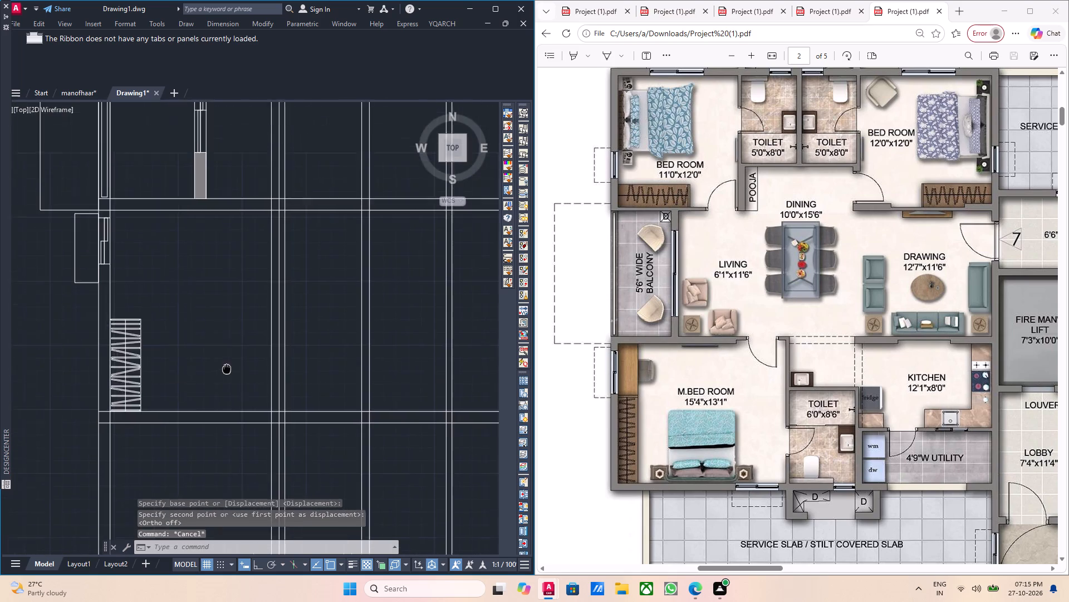
middle_drag(232, 379, 233, 384)
scroll(209, 321, down, 1)
middle_drag(225, 341, 245, 366)
middle_drag(213, 339, 223, 351)
middle_drag(225, 353, 247, 358)
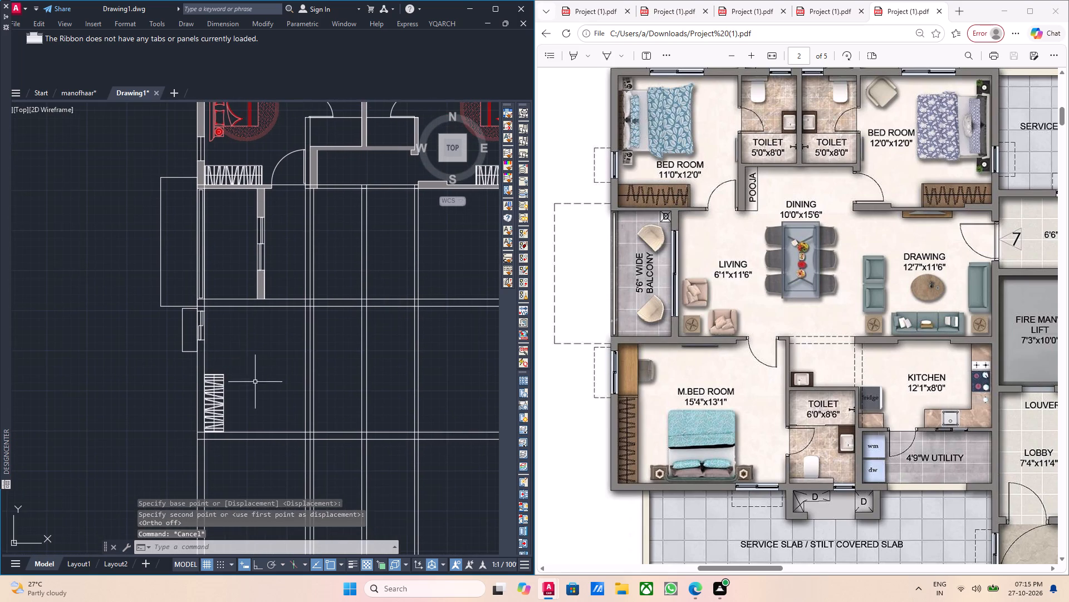
scroll(259, 384, up, 2)
middle_drag(259, 384, 259, 392)
key(l)
key(Return)
scroll(185, 389, up, 1)
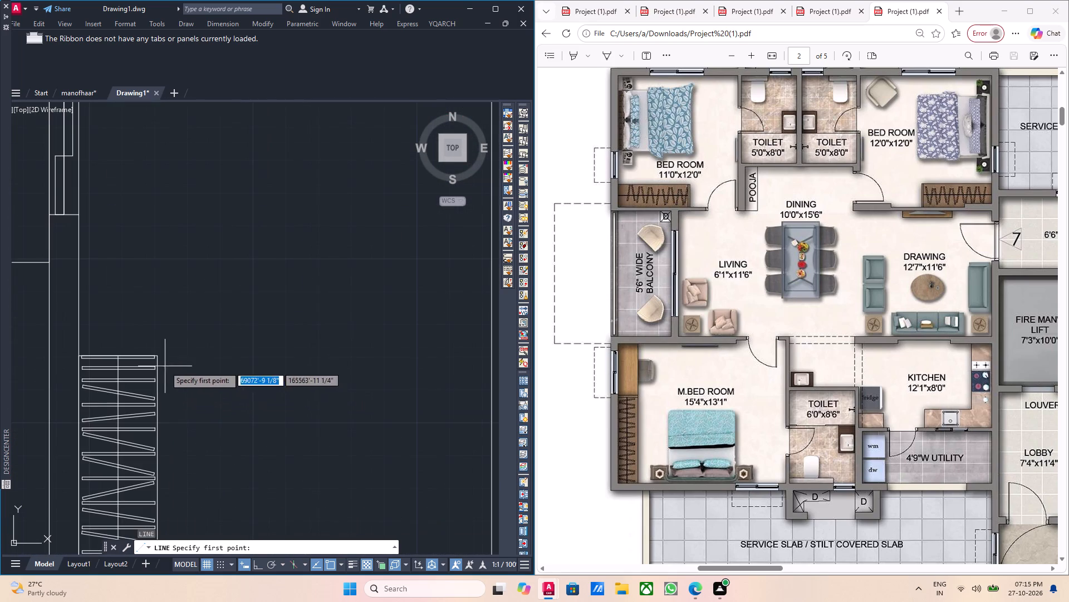
click(160, 353)
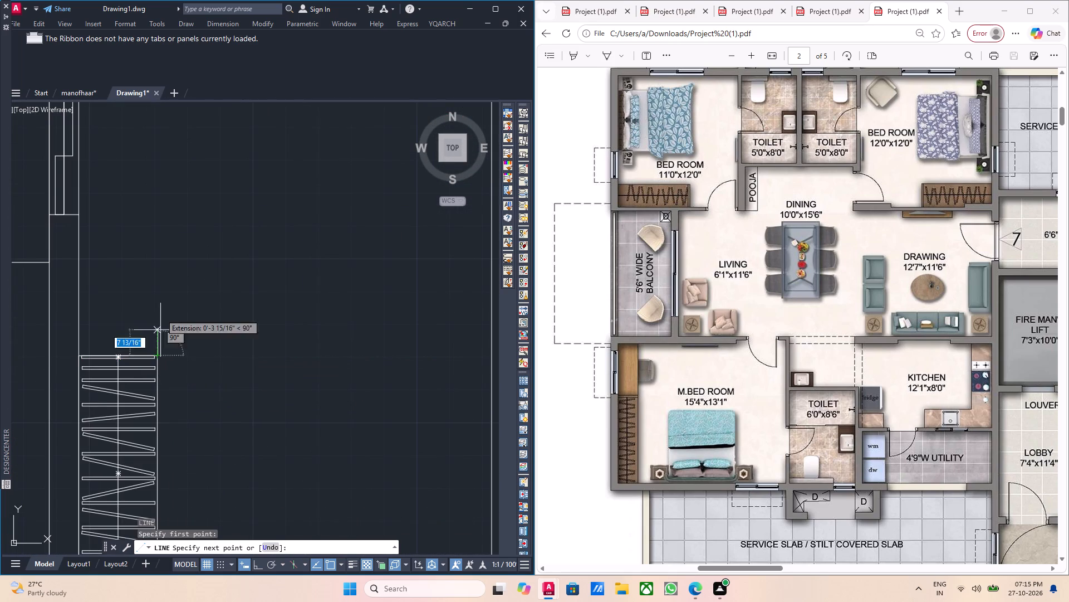
middle_drag(169, 152, 180, 345)
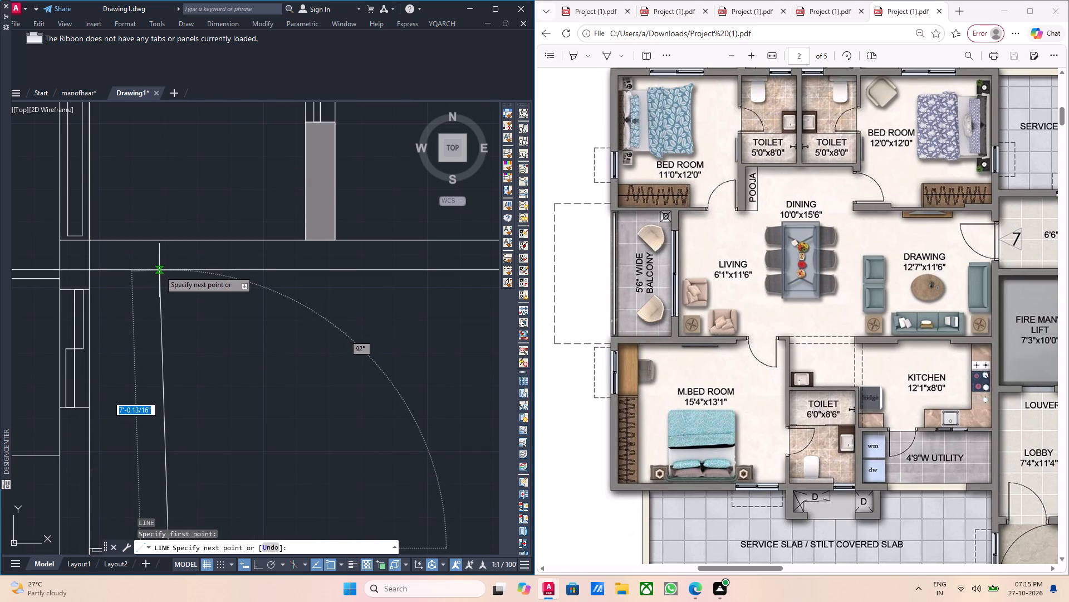
key(F8)
click(165, 271)
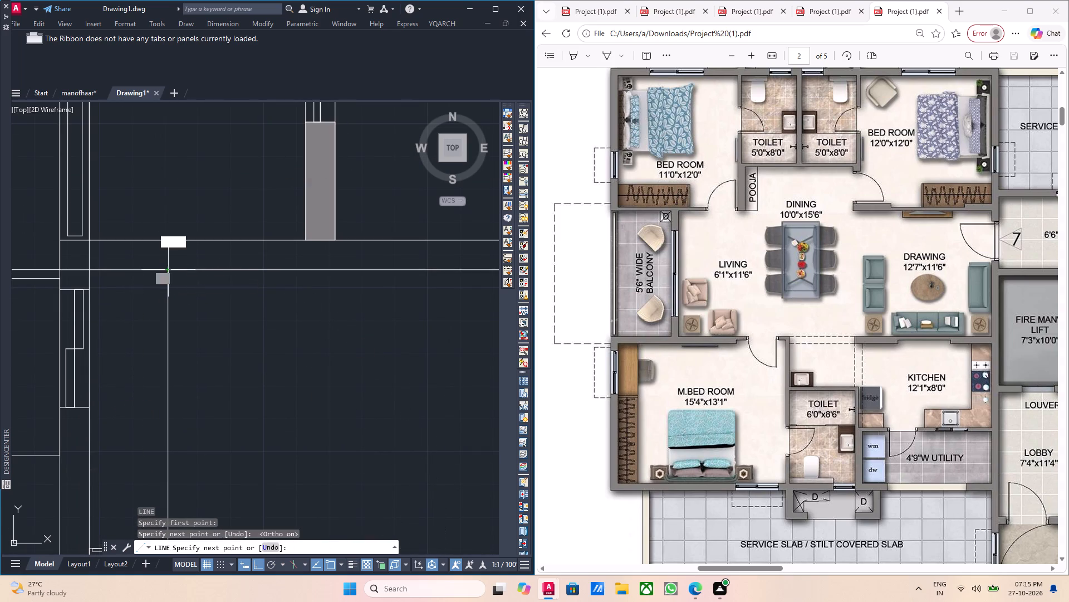
scroll(197, 283, down, 3)
key(Escape)
Copy the bed with its round rug from the bedroom above the balcony to the empty area outside the outer wall.
middle_click(217, 336)
scroll(219, 332, down, 1)
scroll(228, 339, up, 1)
middle_drag(228, 339, 192, 313)
middle_click(200, 333)
middle_click(198, 328)
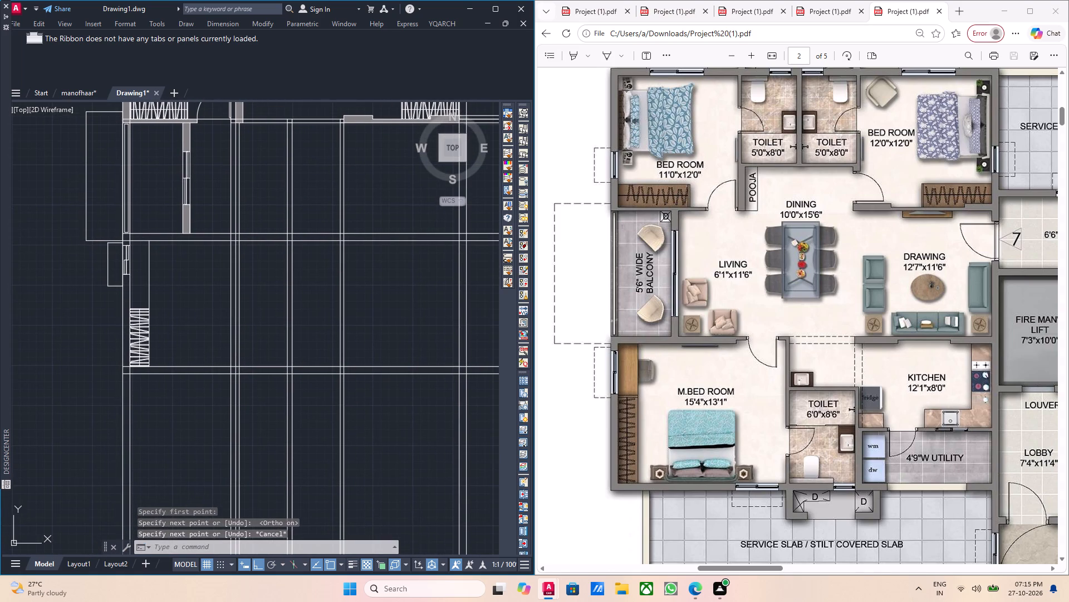
middle_drag(248, 348, 221, 339)
middle_drag(243, 336, 212, 322)
middle_drag(295, 358, 281, 350)
middle_drag(281, 350, 313, 395)
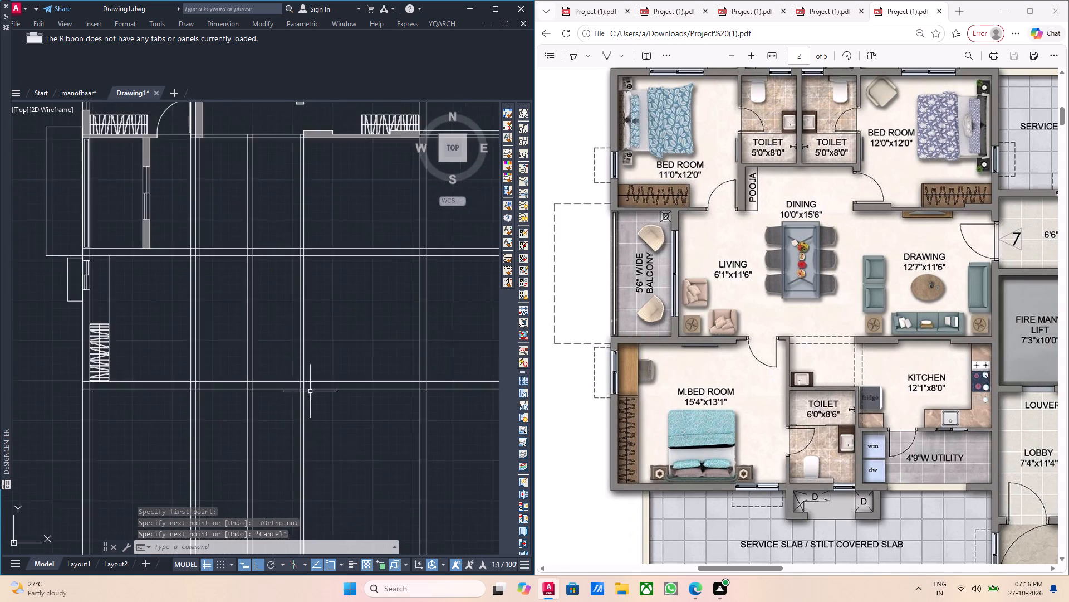
scroll(284, 345, down, 2)
middle_drag(266, 291, 285, 371)
scroll(254, 297, up, 3)
click(258, 382)
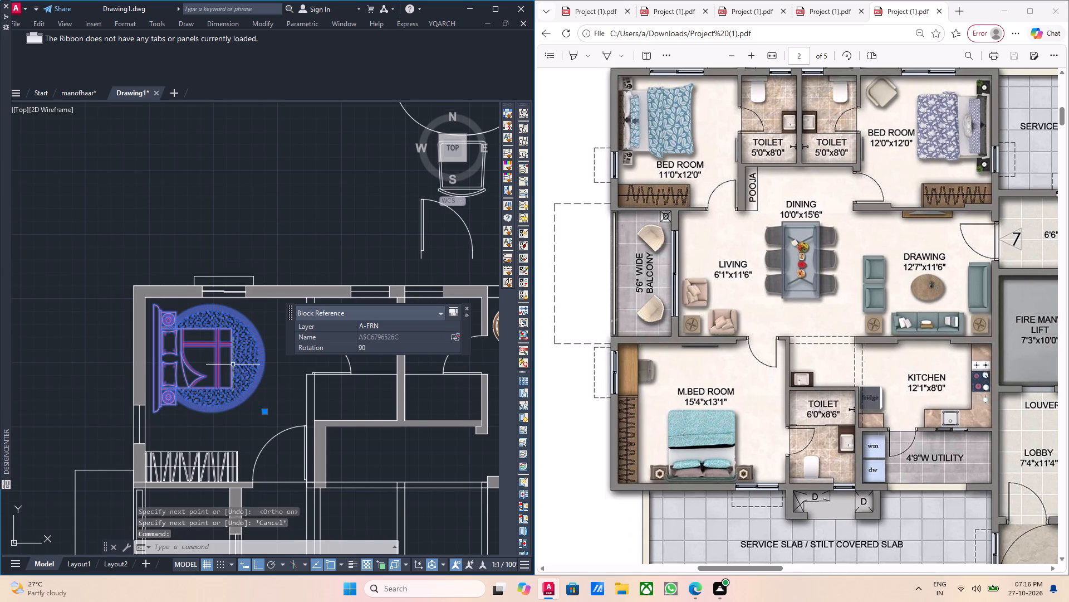
text(co)
key(Return)
click(229, 366)
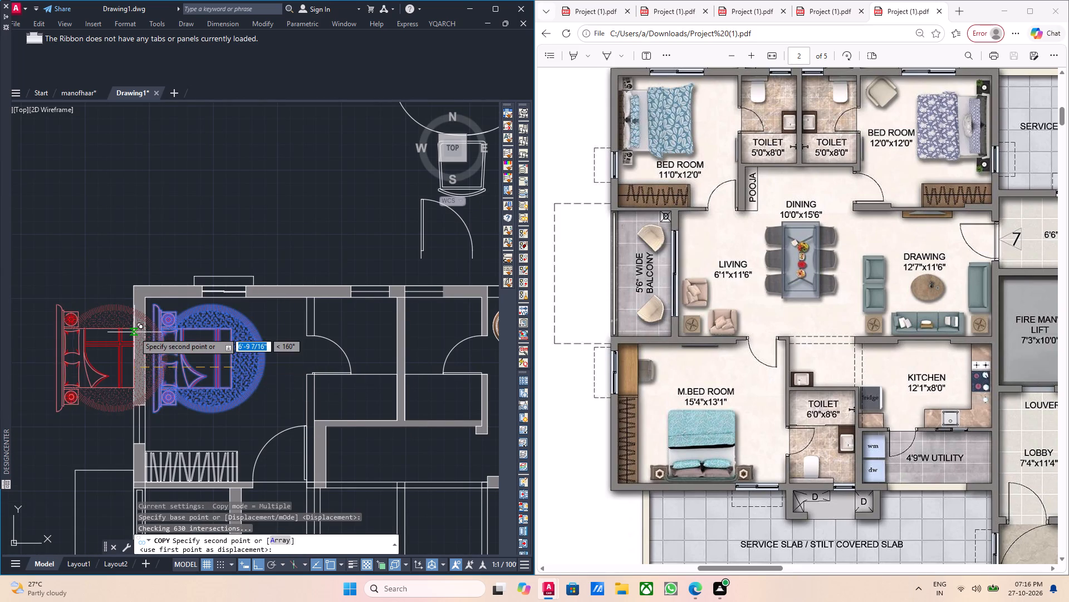
scroll(134, 332, down, 1)
middle_drag(120, 332, 276, 313)
click(181, 303)
key(Escape)
Rotate the copied bed a quarter turn so its headboard faces the bottom of the plan.
click(215, 345)
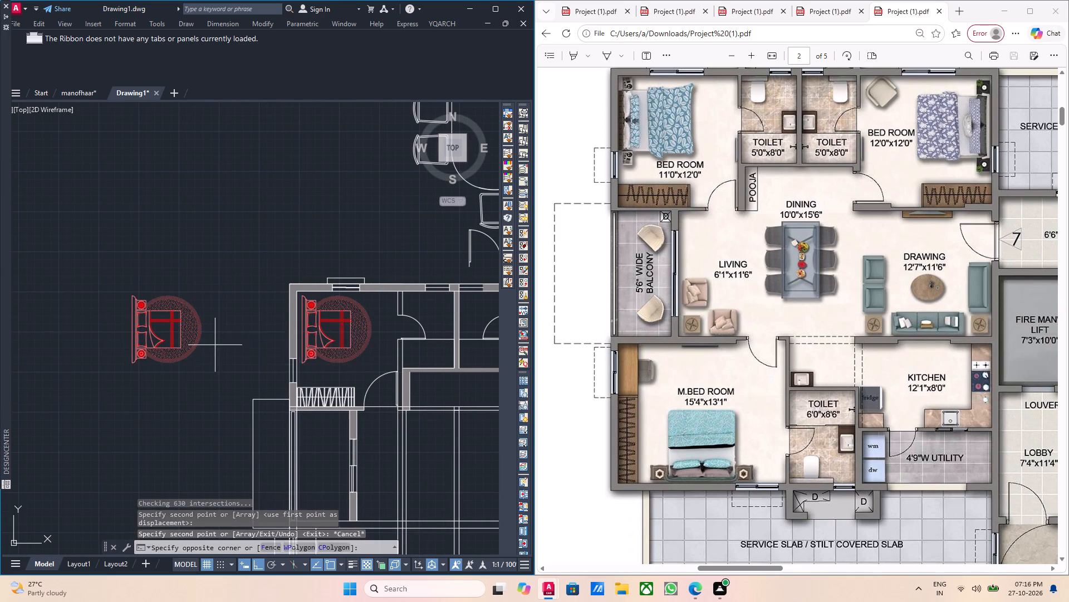
click(146, 309)
middle_drag(205, 329, 194, 327)
text(ro)
key(Return)
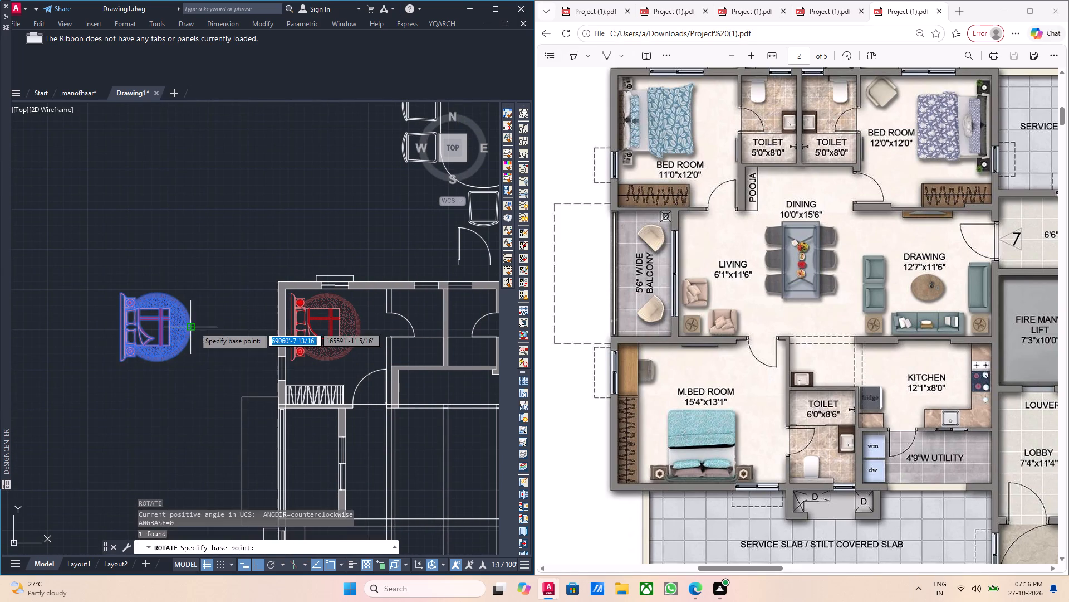
click(186, 340)
click(179, 263)
Move the rotated bed into the master bedroom beside the wardrobe, with its headboard against the bottom wall line.
middle_drag(198, 338, 193, 260)
drag(222, 332, 209, 314)
click(142, 258)
middle_drag(238, 318, 190, 297)
key(m)
key(Return)
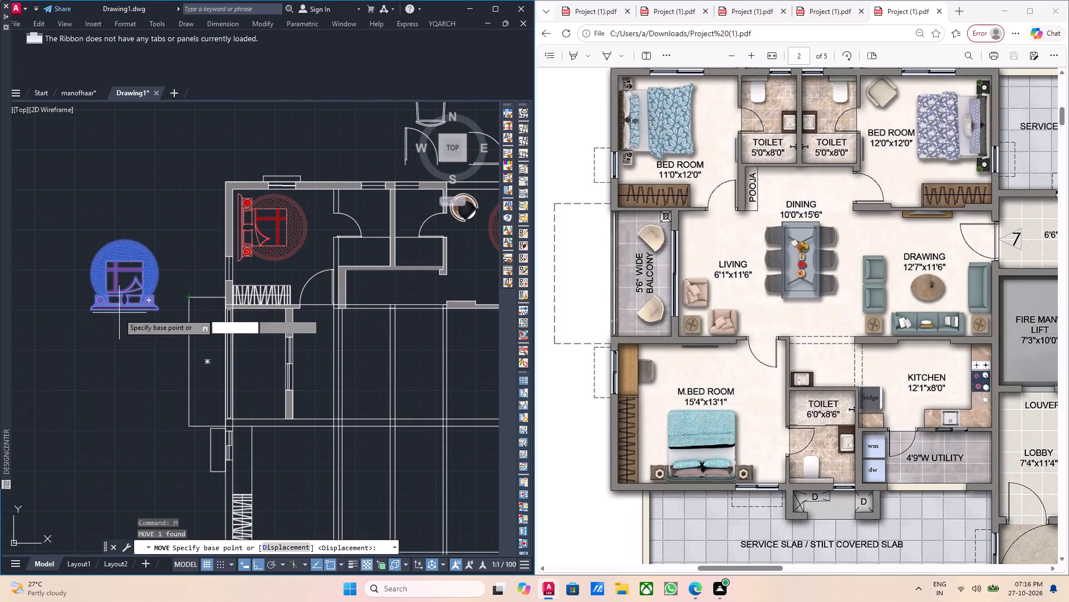
click(119, 313)
middle_drag(205, 481, 208, 392)
key(F8)
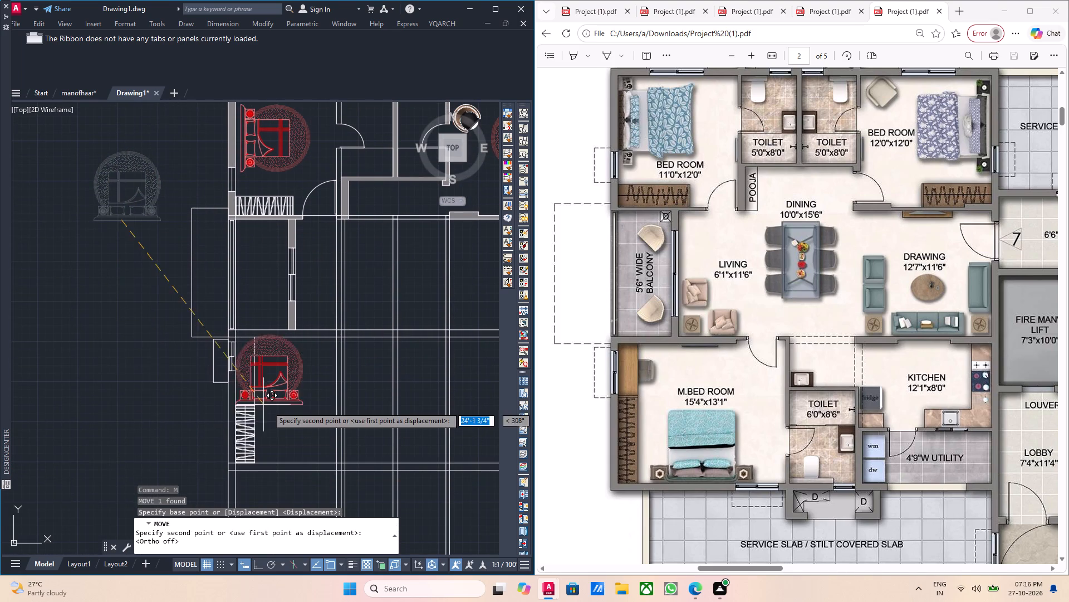
middle_drag(271, 417, 259, 342)
scroll(271, 370, up, 2)
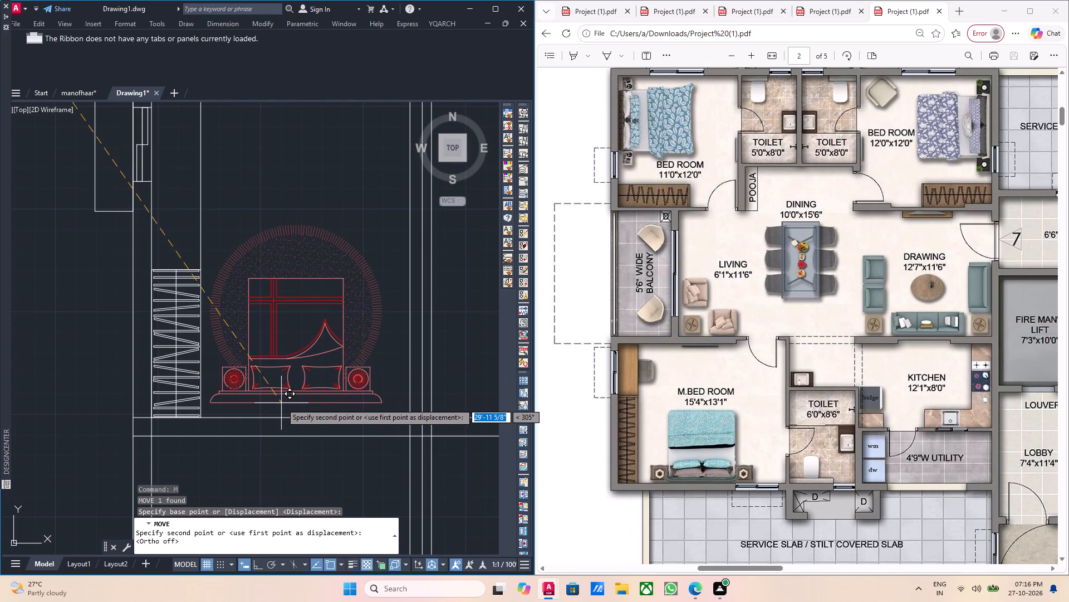
scroll(281, 403, up, 2)
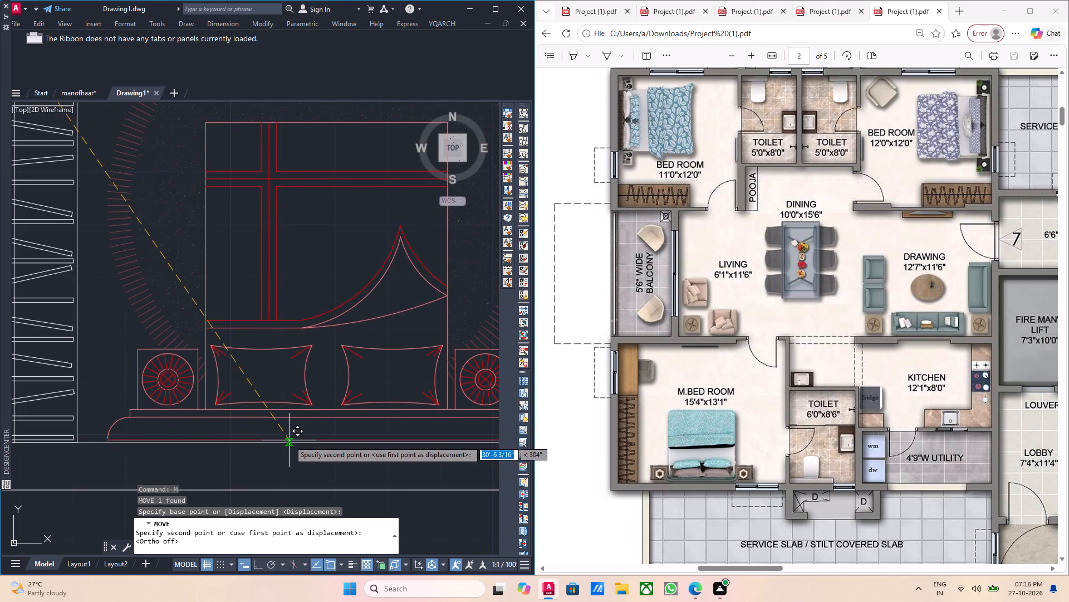
click(289, 440)
scroll(290, 415, down, 2)
key(Escape)
Review the furnished master bedroom and the surrounding wall lines against the PDF plan.
scroll(325, 396, down, 1)
middle_drag(337, 383, 317, 397)
middle_drag(302, 392, 291, 378)
scroll(298, 363, down, 2)
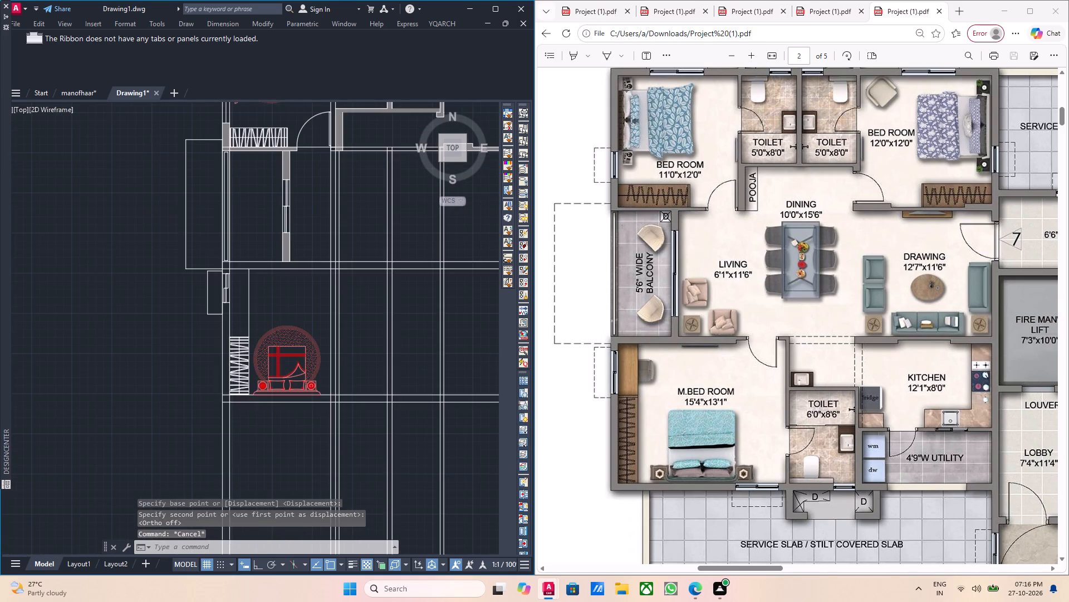
middle_drag(298, 363, 258, 382)
scroll(235, 392, up, 4)
middle_drag(264, 385, 178, 385)
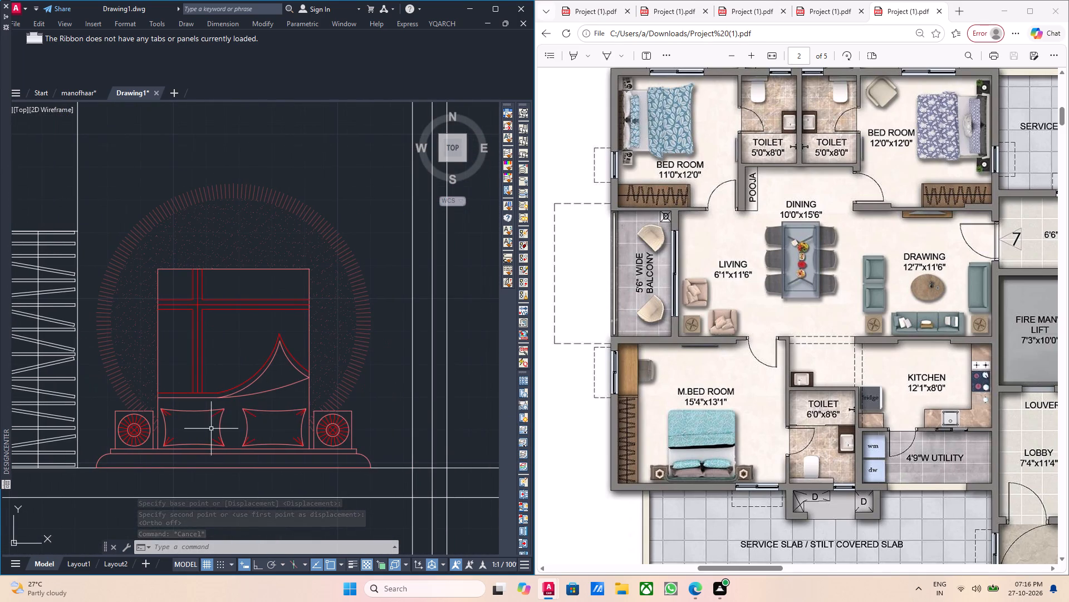
middle_click(153, 397)
middle_drag(269, 409, 235, 415)
scroll(233, 414, down, 1)
middle_drag(390, 397, 312, 407)
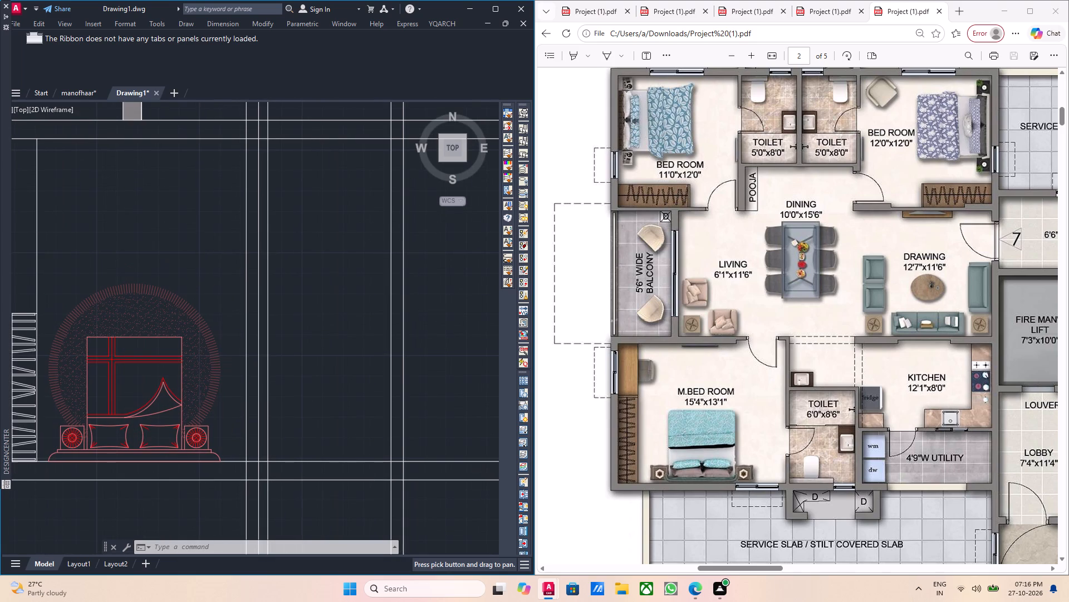
scroll(312, 407, down, 1)
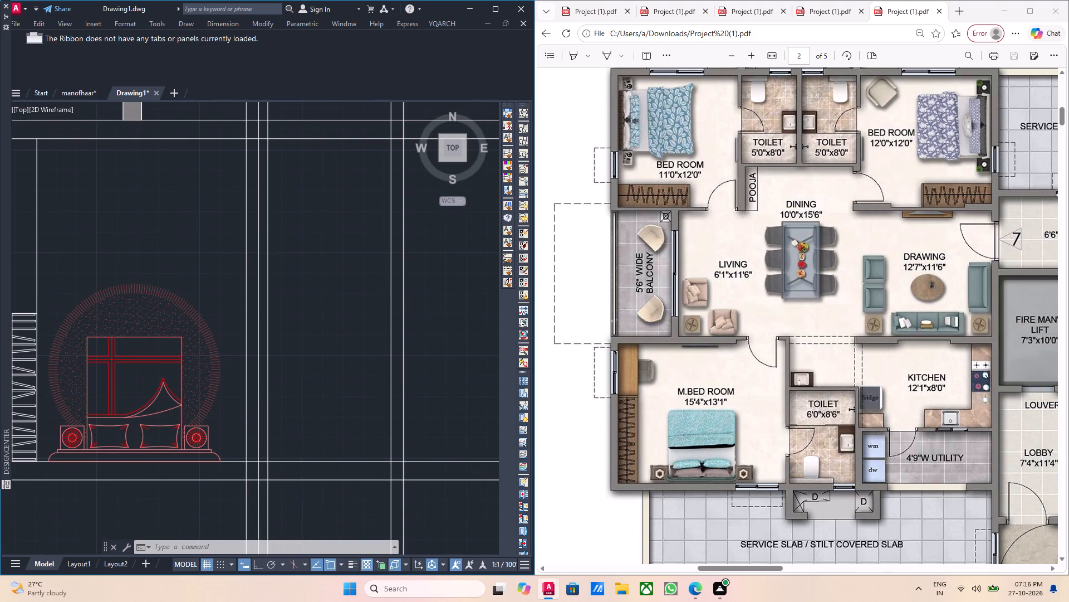
scroll(312, 407, down, 2)
middle_drag(315, 388, 315, 401)
scroll(290, 304, up, 3)
middle_drag(341, 282, 334, 331)
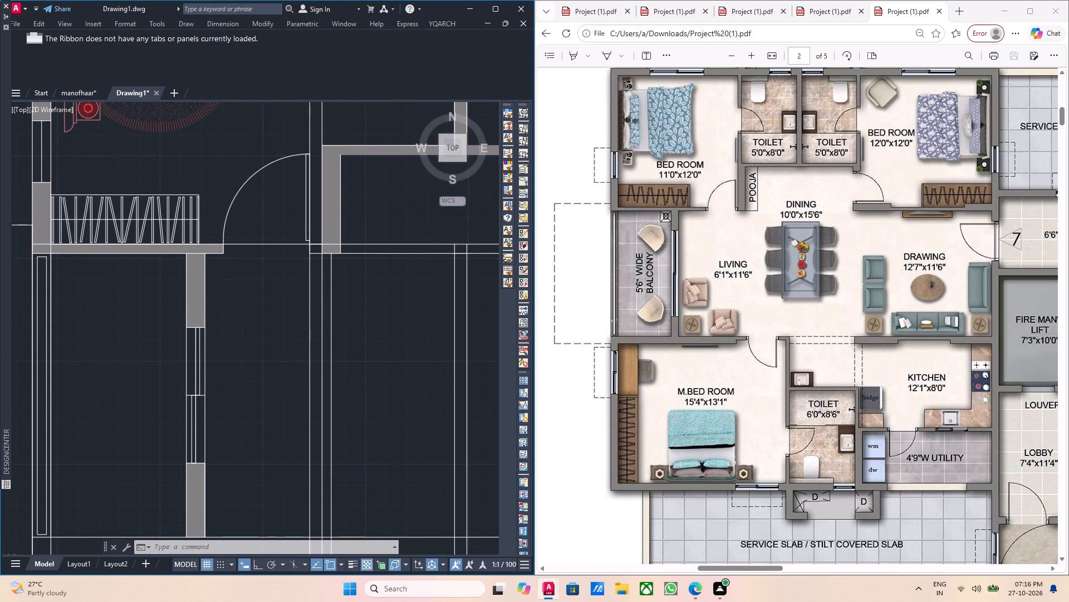
scroll(314, 305, down, 1)
middle_click(313, 305)
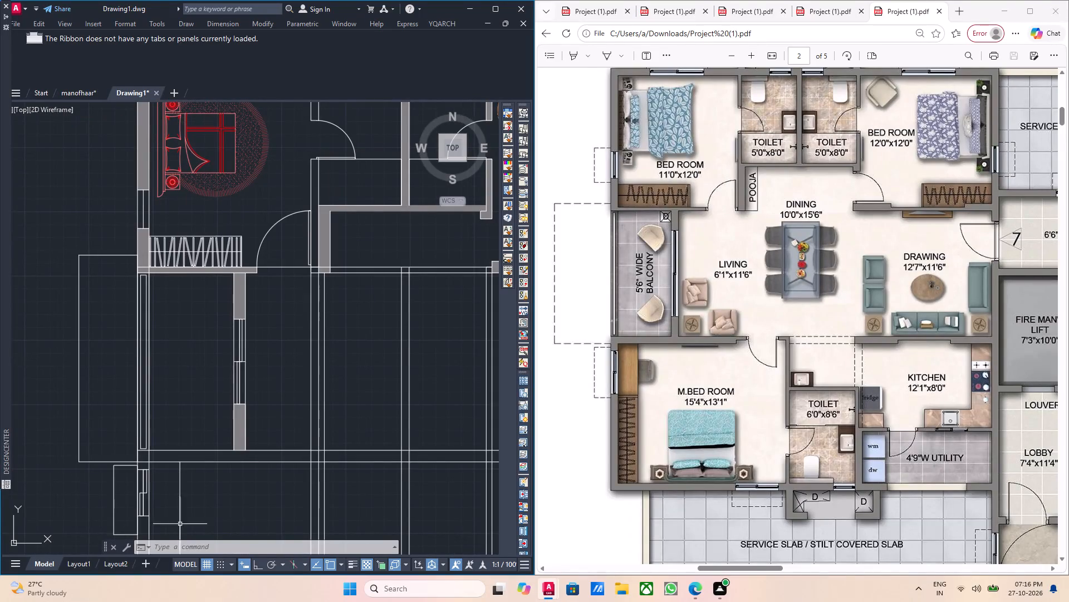
scroll(254, 477, down, 1)
middle_drag(269, 477, 211, 417)
middle_drag(272, 450, 231, 394)
middle_click(246, 430)
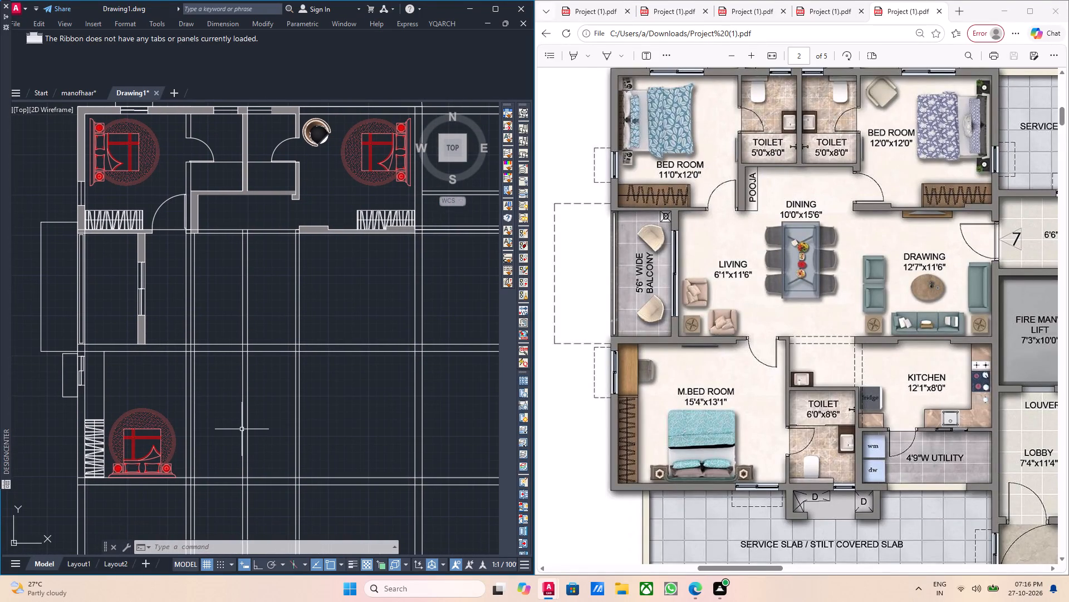
scroll(78, 402, up, 2)
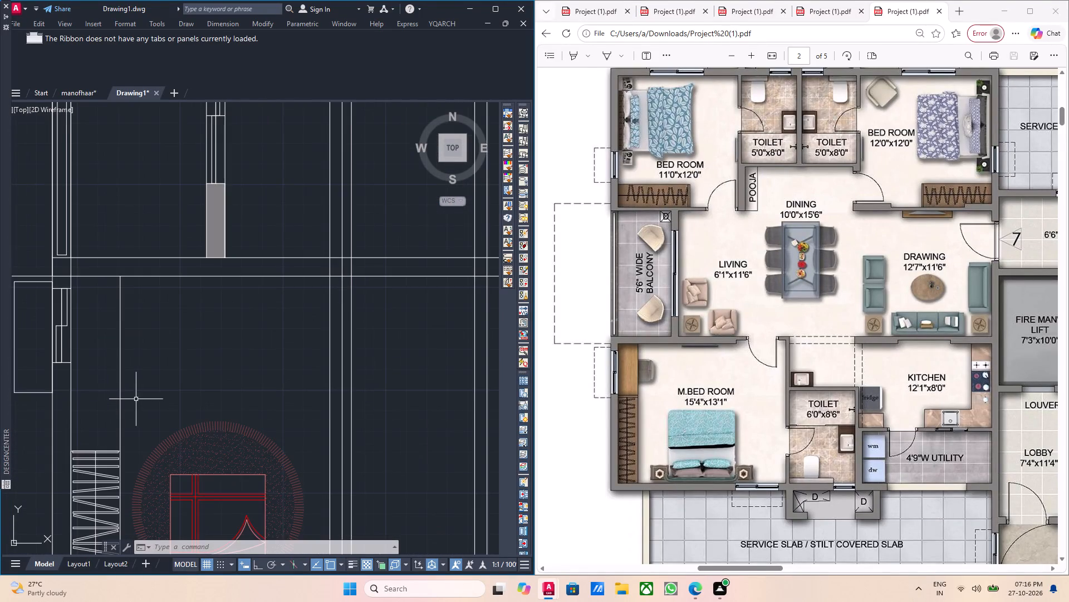
scroll(134, 399, down, 1)
middle_drag(218, 387, 200, 389)
scroll(195, 375, down, 1)
middle_drag(233, 396, 208, 363)
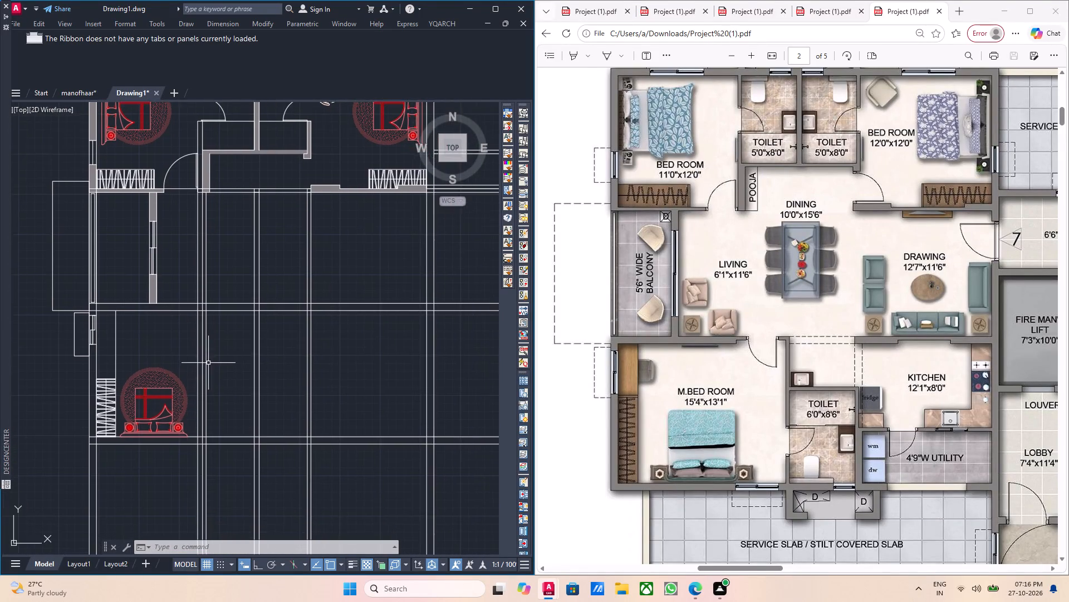
Trim the stray vertical line running down through the living area from the hatched wall end beside the bedroom door.
middle_drag(208, 363, 209, 451)
scroll(211, 440, down, 1)
middle_drag(222, 344, 224, 357)
scroll(215, 333, up, 3)
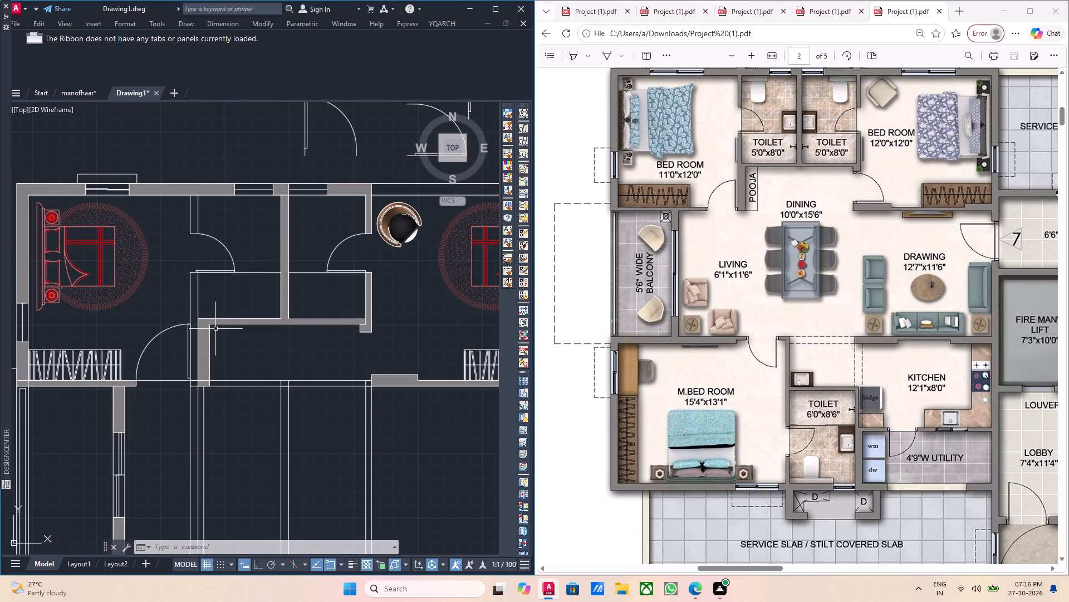
scroll(187, 440, up, 2)
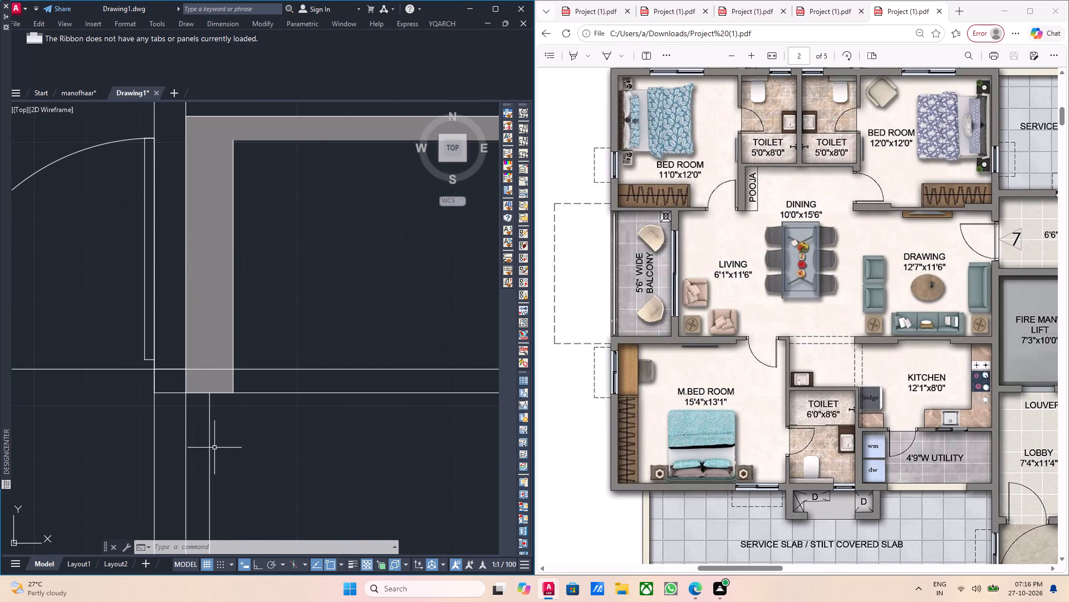
text(tr)
key(Return)
scroll(214, 448, up, 2)
drag(220, 446, 215, 444)
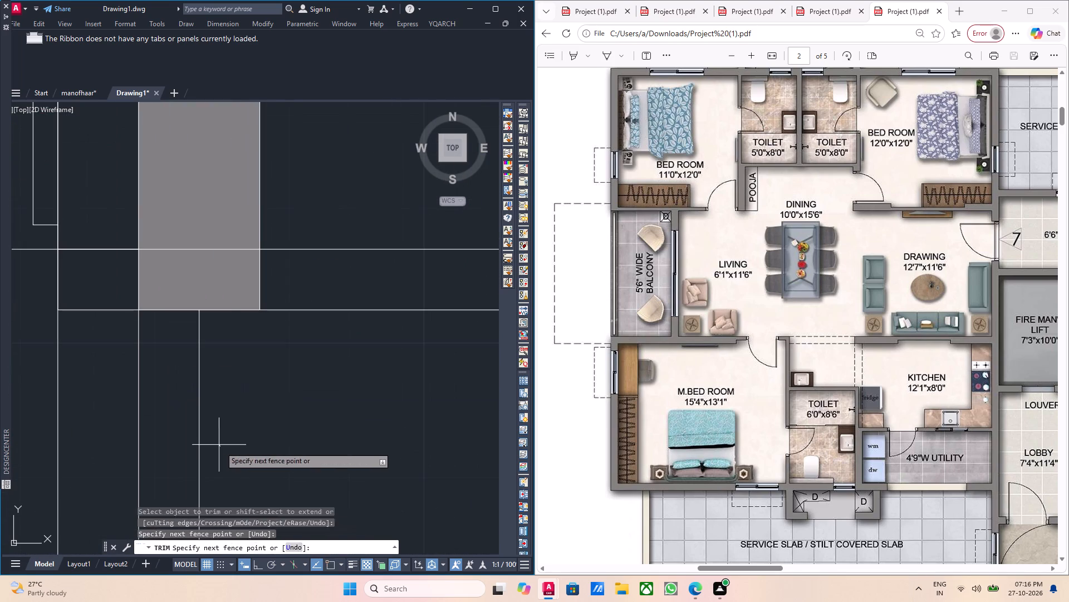
click(194, 430)
scroll(194, 430, down, 3)
middle_drag(220, 459, 214, 437)
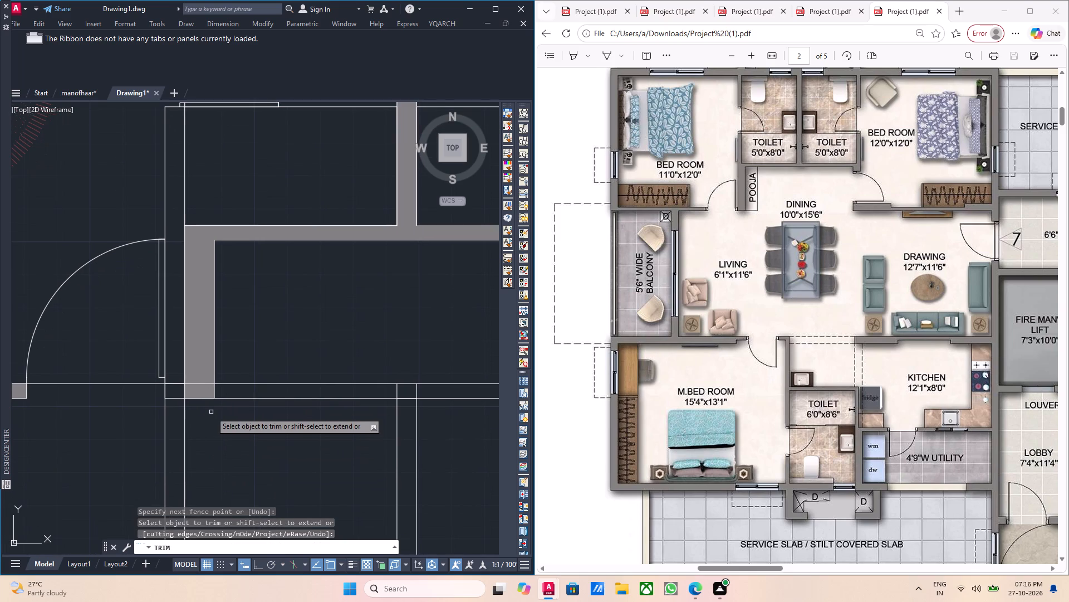
scroll(211, 412, down, 2)
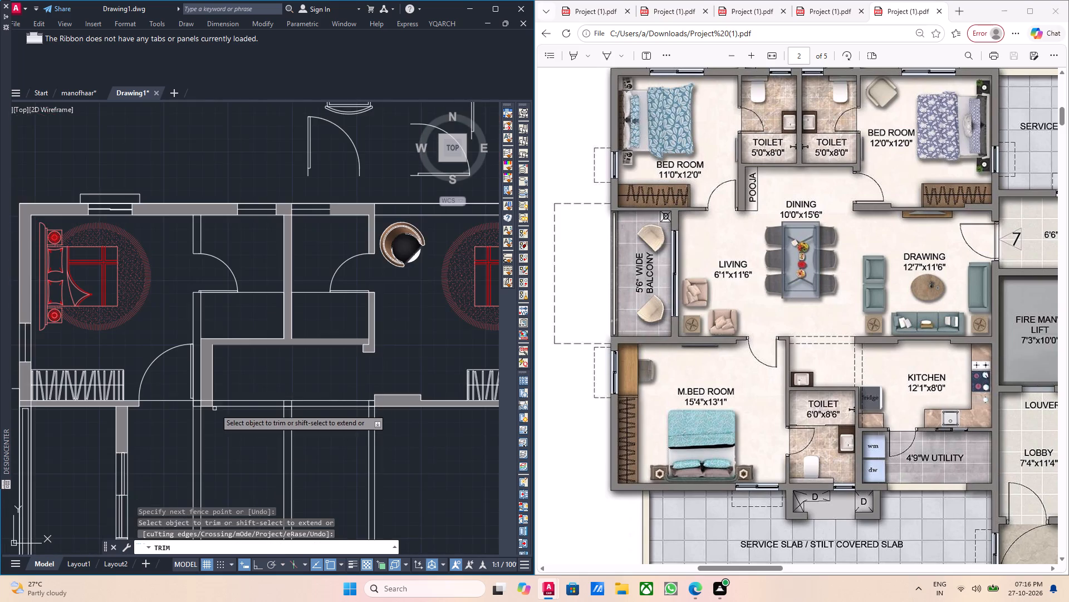
middle_drag(218, 437, 194, 309)
middle_drag(209, 394, 192, 283)
middle_drag(171, 409, 167, 295)
middle_drag(171, 332, 212, 358)
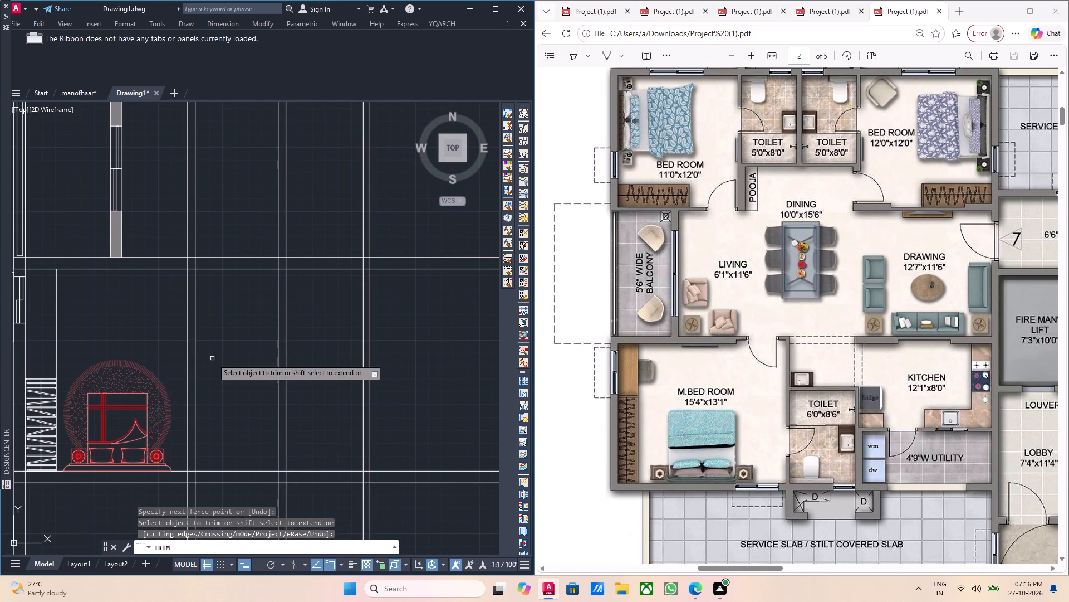
key(Escape)
Add a 15'-4" horizontal linear dimension across the master bedroom, starting from the inner corner of the outer wall beside the window.
middle_drag(184, 323, 233, 319)
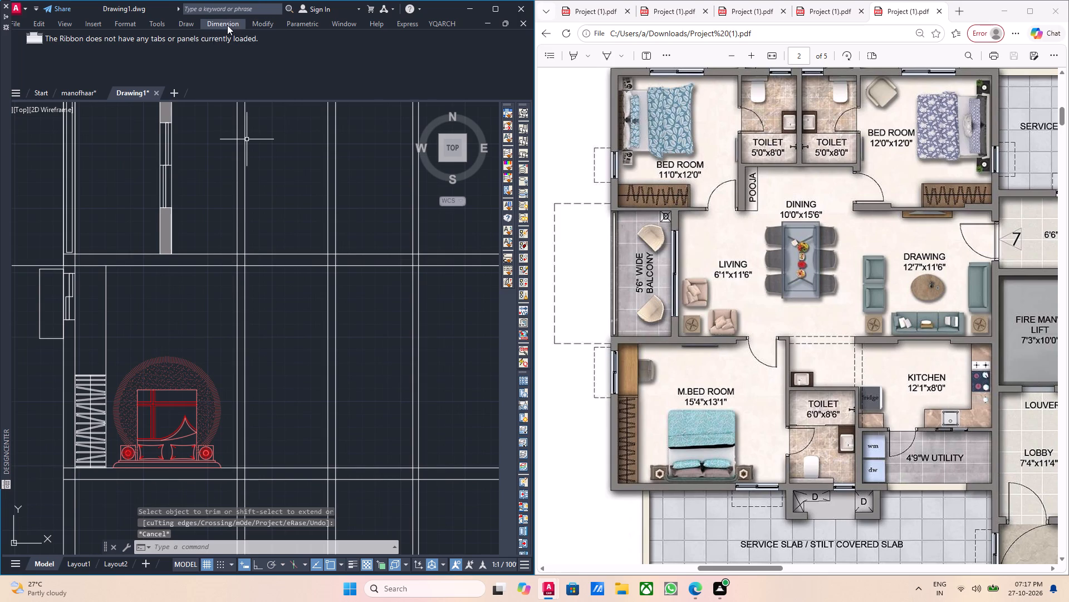
click(227, 25)
click(236, 51)
scroll(89, 280, up, 2)
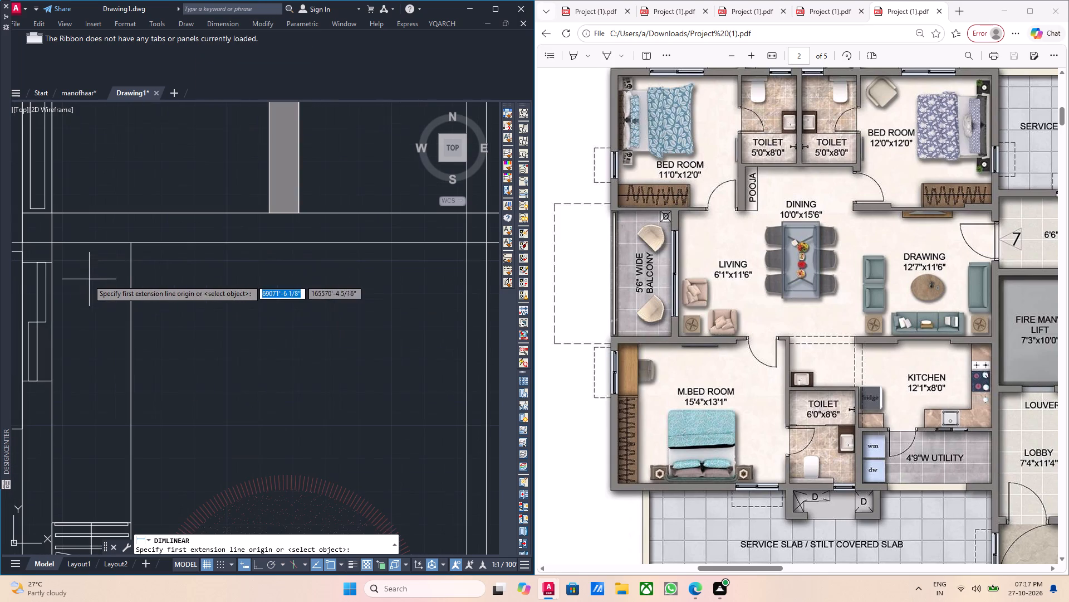
click(52, 245)
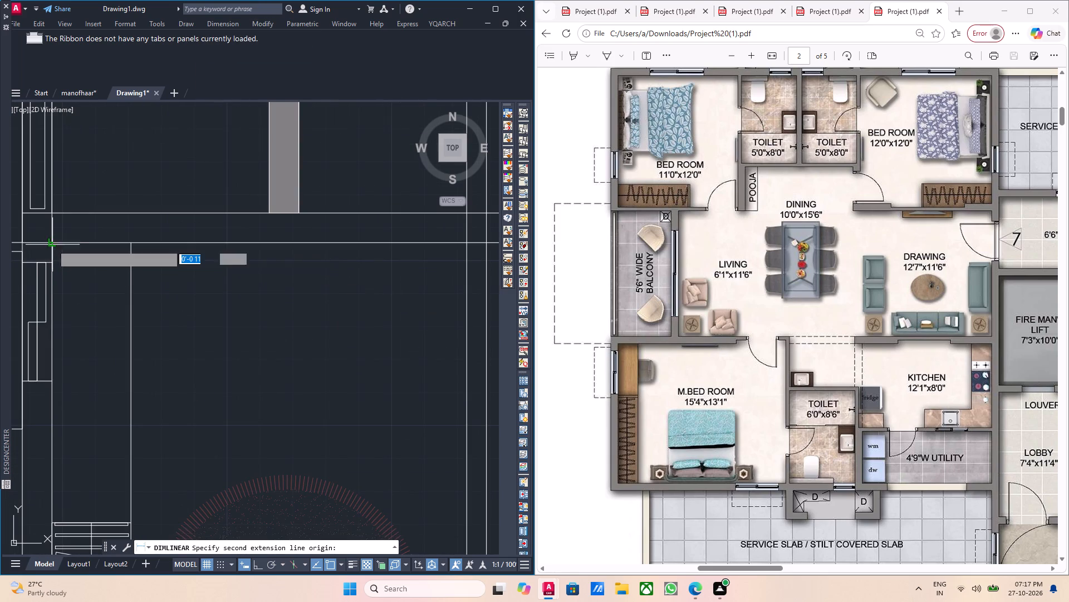
middle_drag(294, 262, 161, 268)
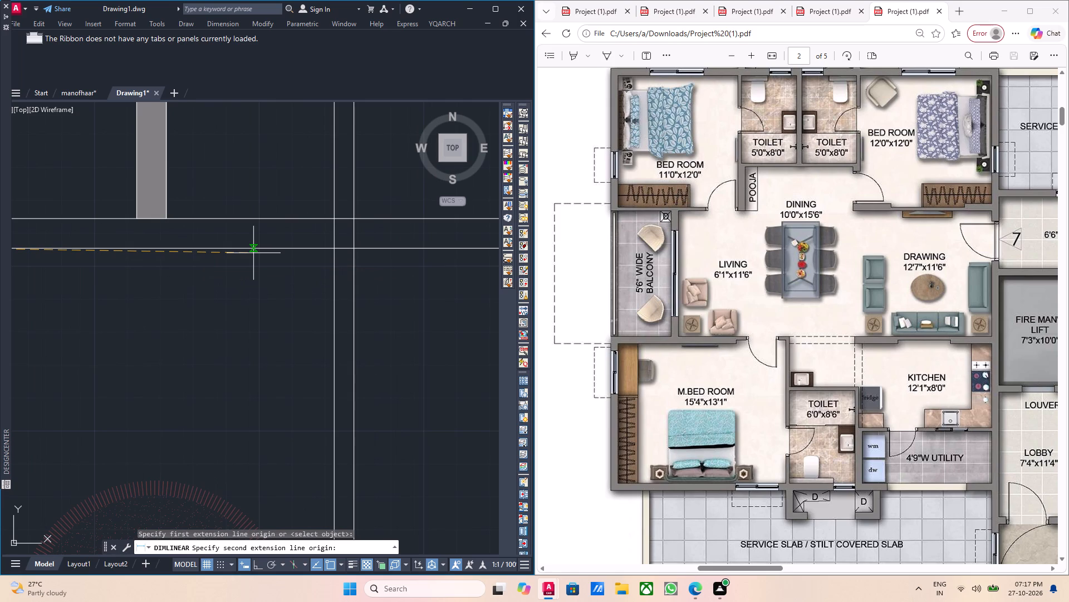
text(15'4)
key(Return)
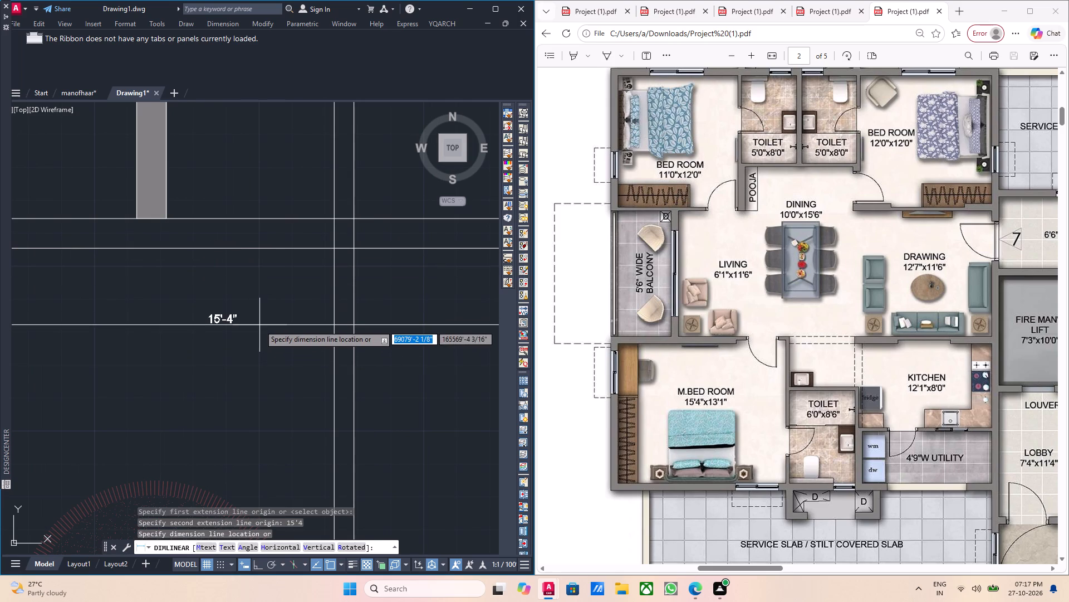
click(259, 325)
scroll(259, 325, down, 2)
middle_drag(311, 345, 295, 366)
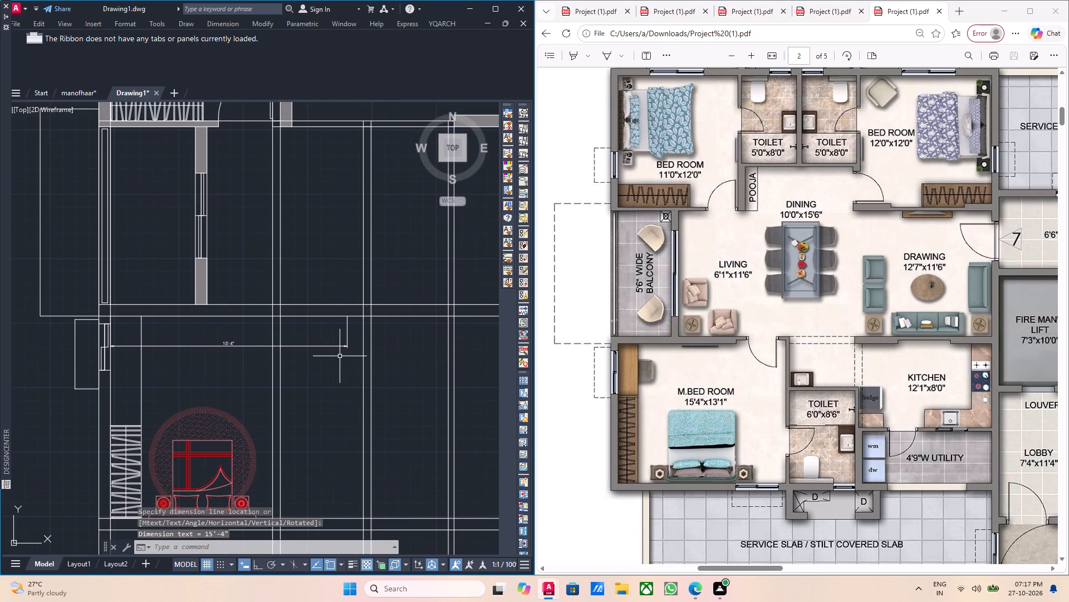
Move the pair of vertical wall rays right of the master bedroom so the first one meets the end of the 15'-4" dimension.
scroll(335, 358, down, 2)
middle_drag(359, 338, 342, 365)
scroll(327, 331, up, 3)
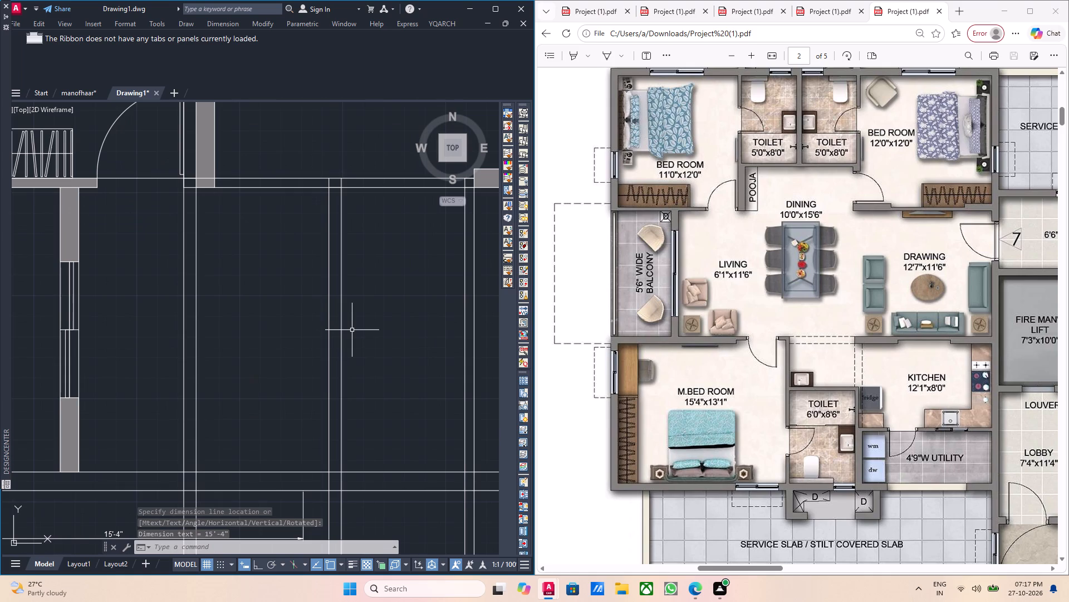
click(352, 330)
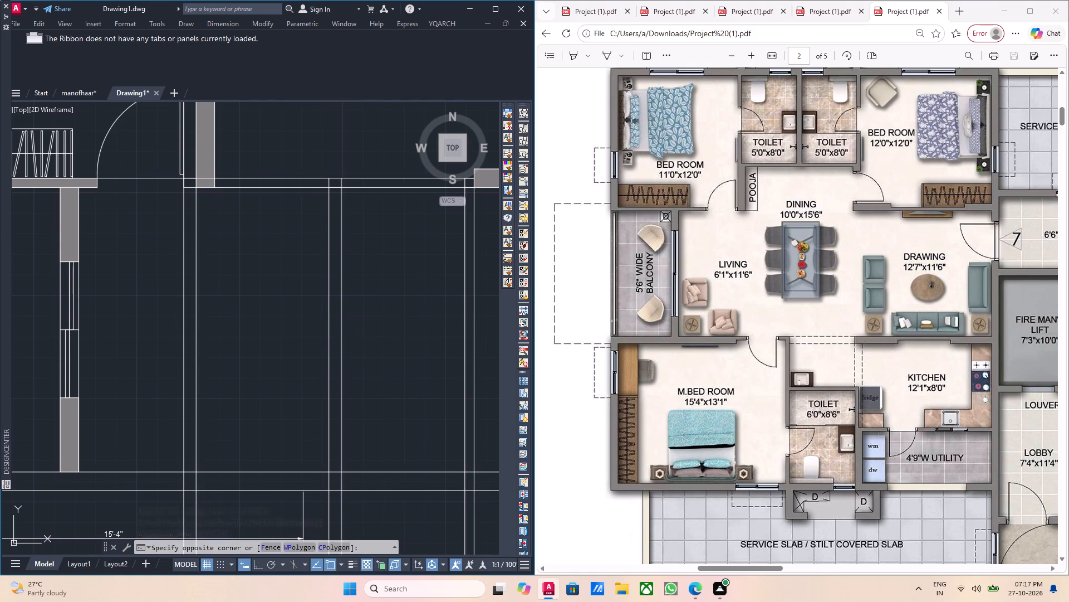
click(307, 332)
middle_drag(328, 351, 310, 324)
middle_drag(325, 397, 305, 328)
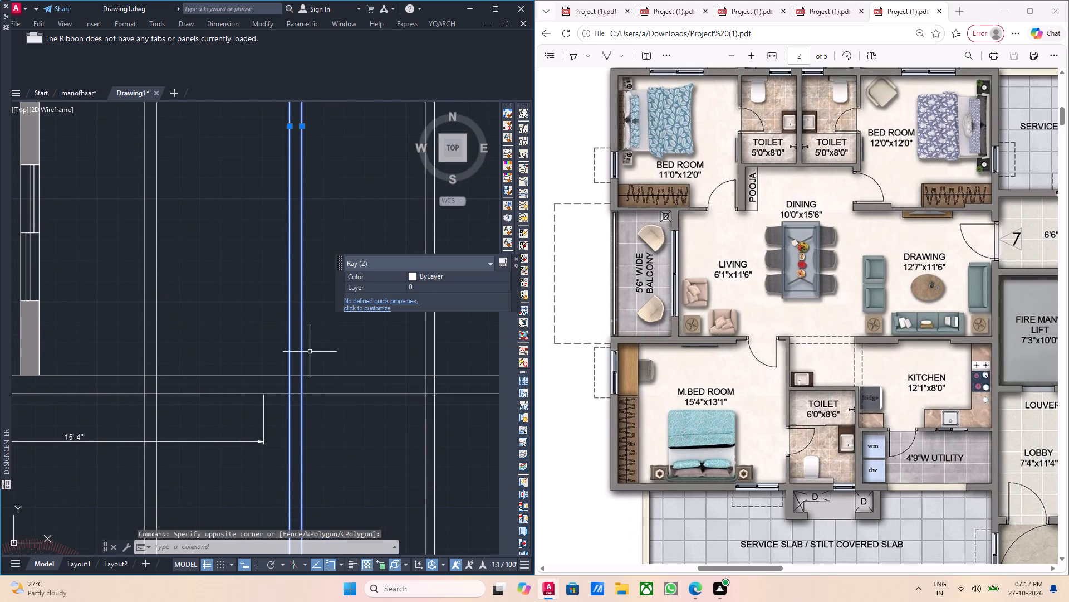
key(m)
key(Return)
click(288, 396)
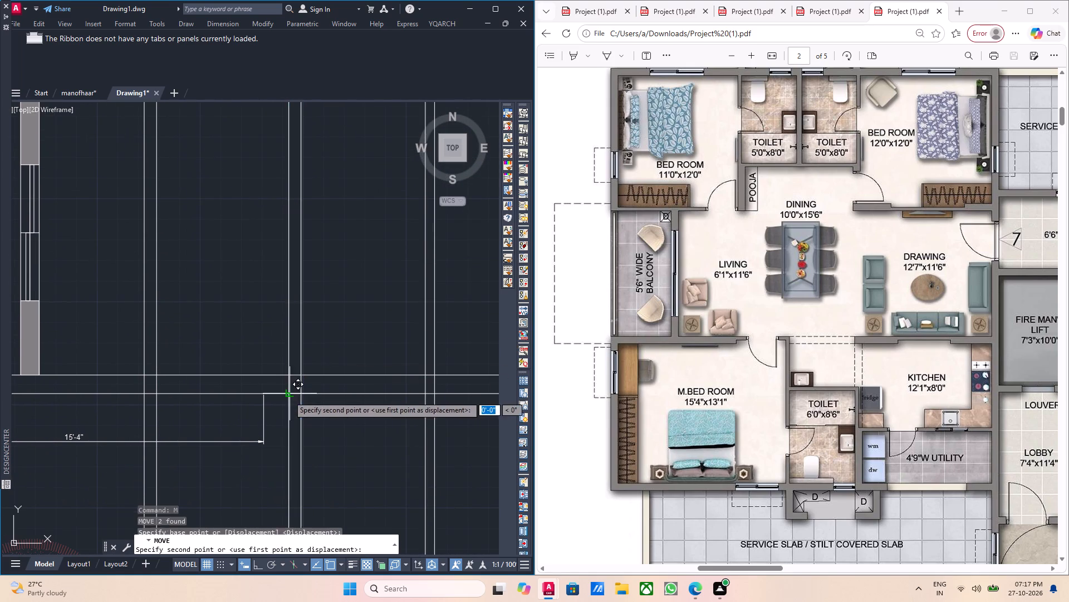
click(266, 397)
scroll(269, 397, down, 2)
middle_drag(225, 415, 267, 405)
scroll(231, 402, up, 2)
middle_drag(334, 406, 323, 406)
scroll(312, 280, down, 2)
middle_drag(325, 271, 325, 329)
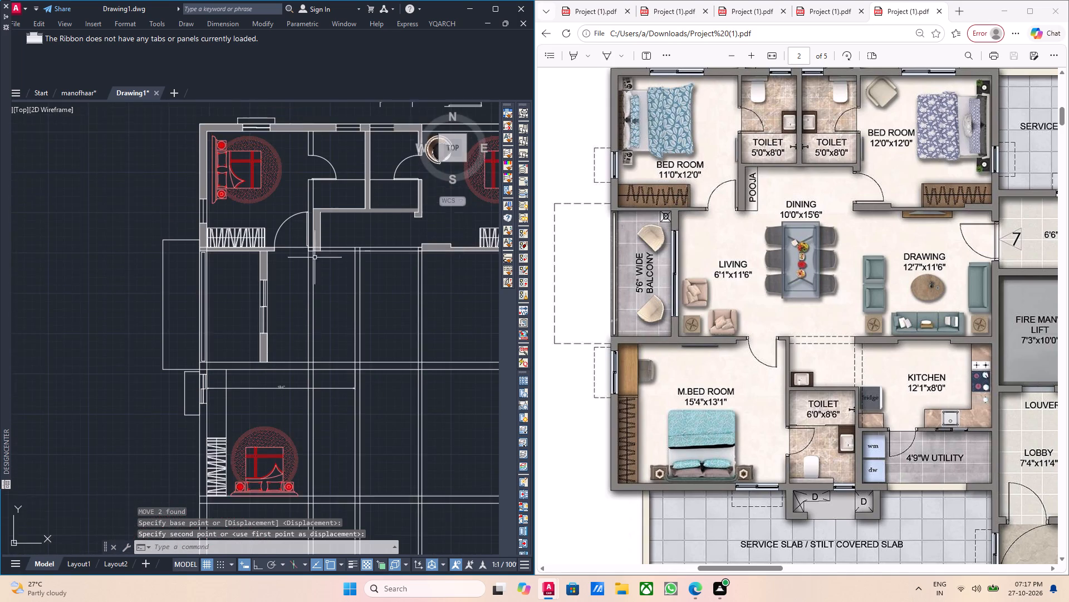
Trim the two vertical lines running down through the living area below the bedroom door jamb and pooja wall.
scroll(315, 258, up, 1)
middle_drag(315, 259, 318, 309)
text(tr)
key(Return)
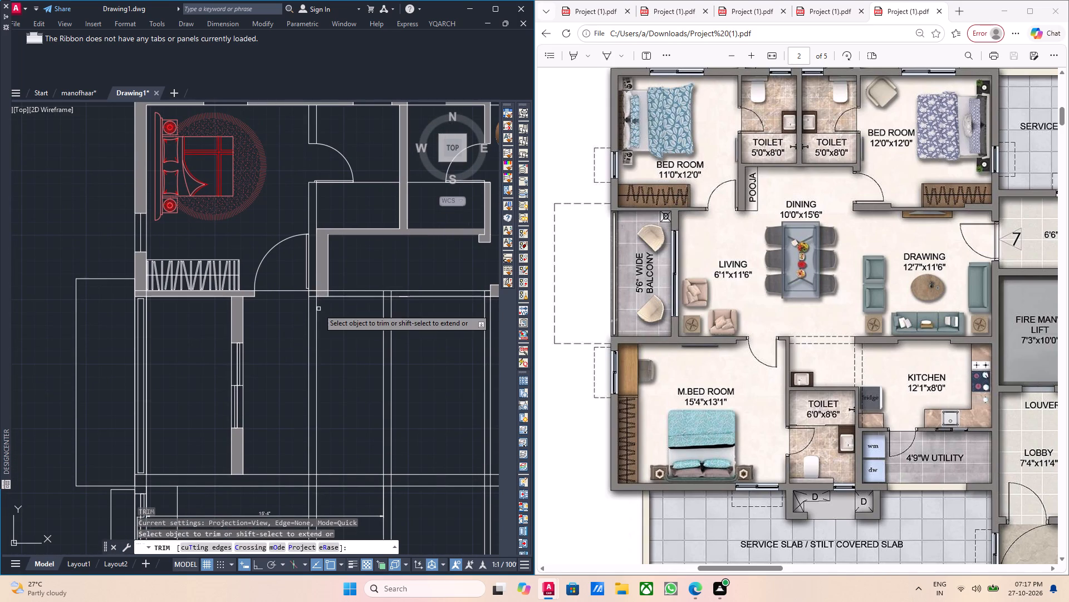
scroll(318, 309, up, 3)
click(318, 319)
click(265, 317)
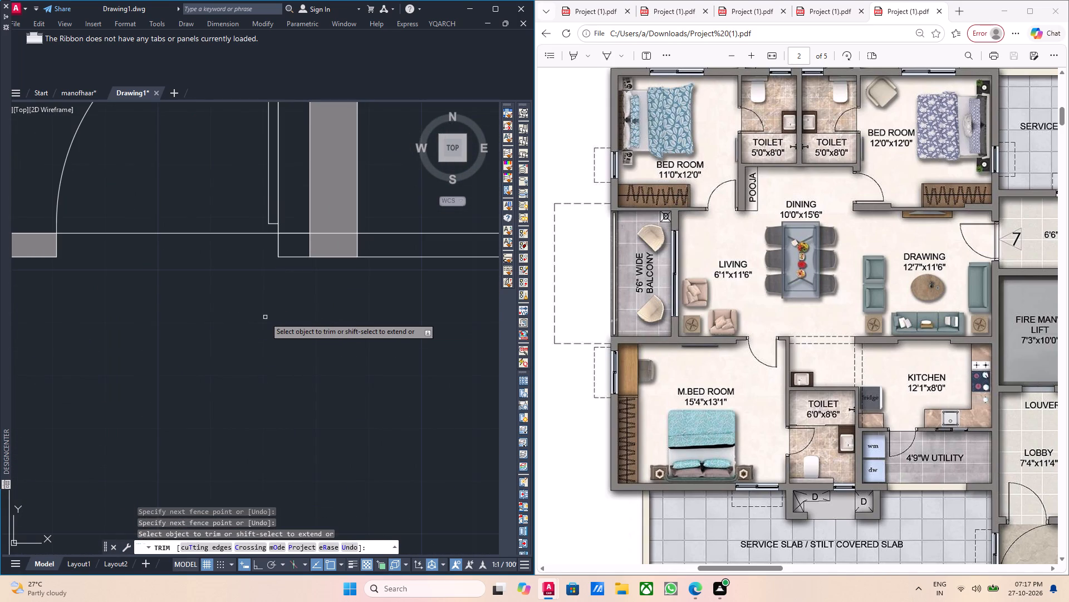
middle_drag(279, 323, 301, 452)
scroll(316, 405, down, 1)
middle_drag(320, 409, 326, 448)
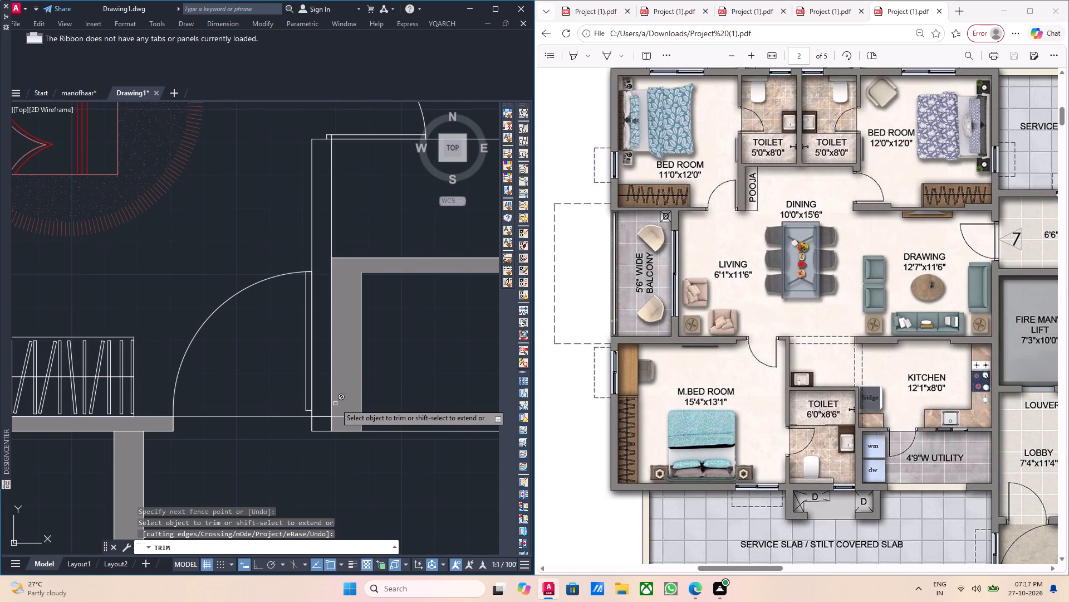
key(Escape)
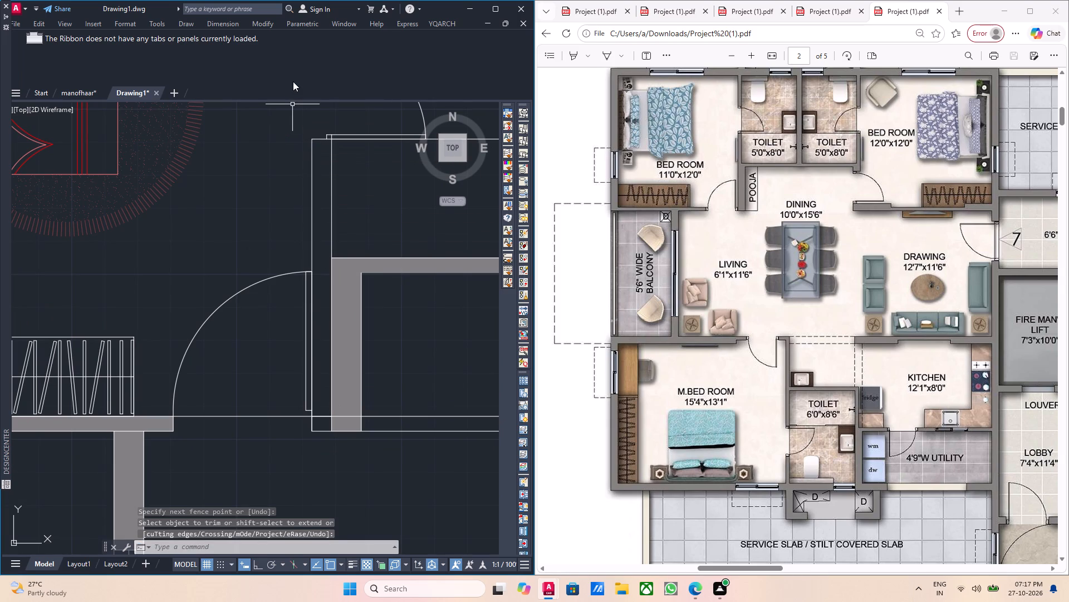
Measure the gap between the bedroom door jamb line and the hatched vertical pooja wall.
text(din)
key(BackSpace)
key(m)
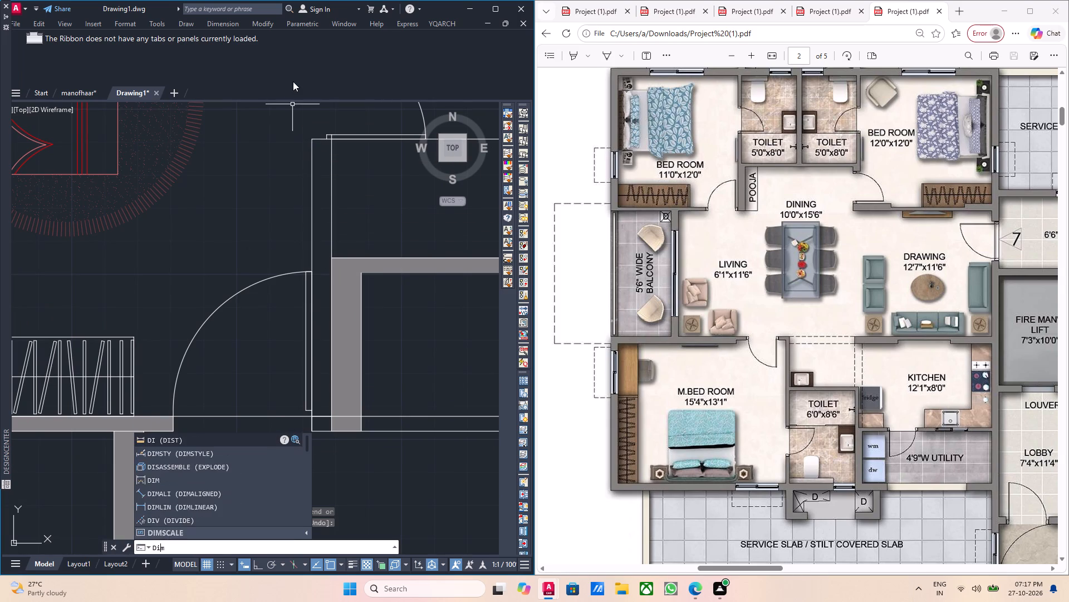
key(Return)
scroll(281, 397, up, 3)
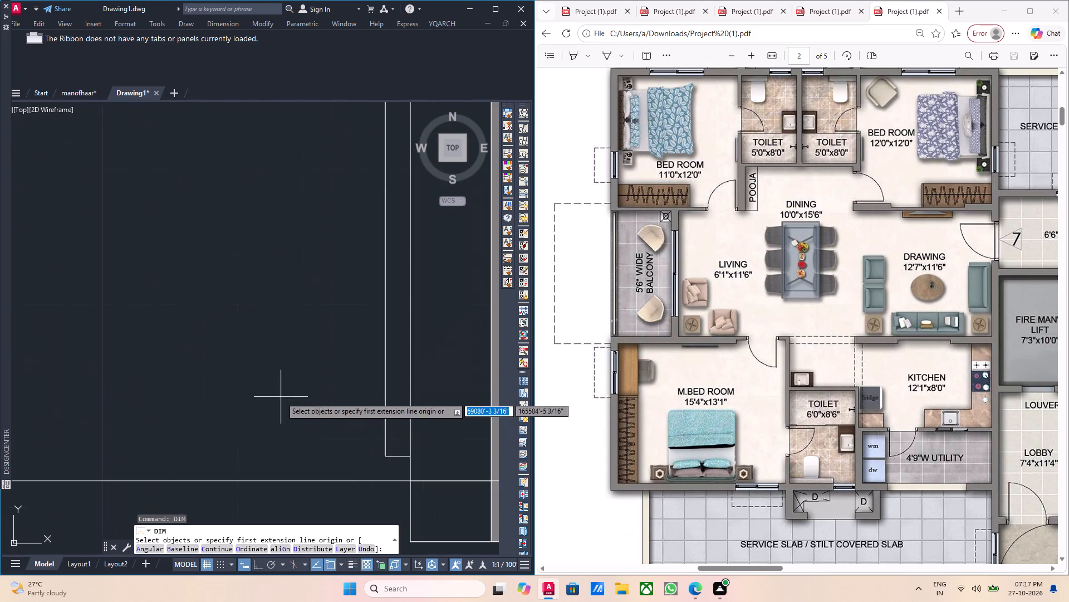
middle_drag(383, 457, 309, 441)
click(335, 464)
middle_drag(379, 462, 287, 454)
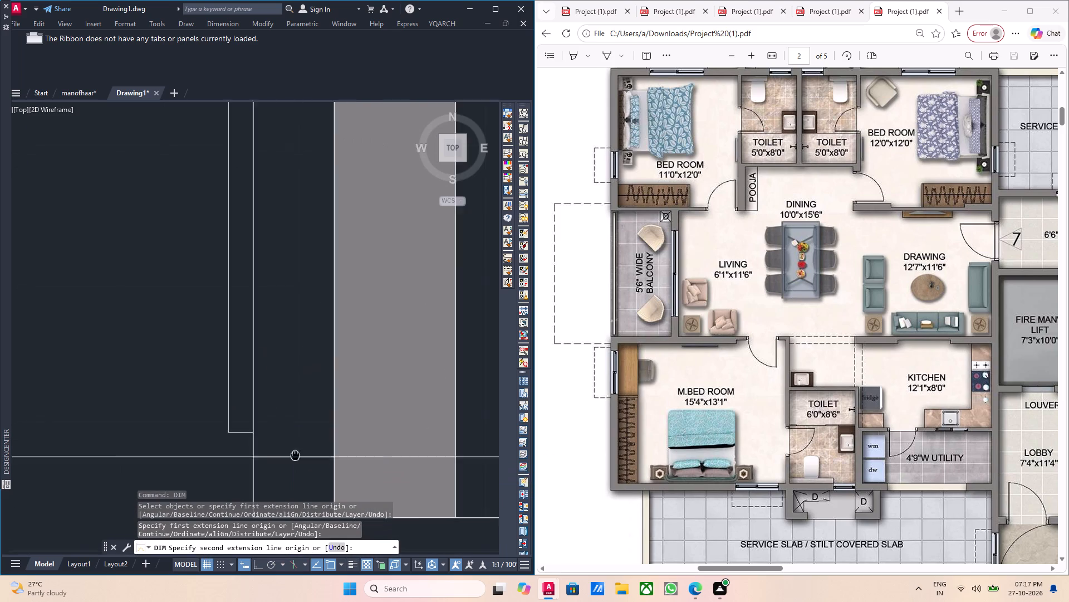
middle_drag(287, 454, 256, 449)
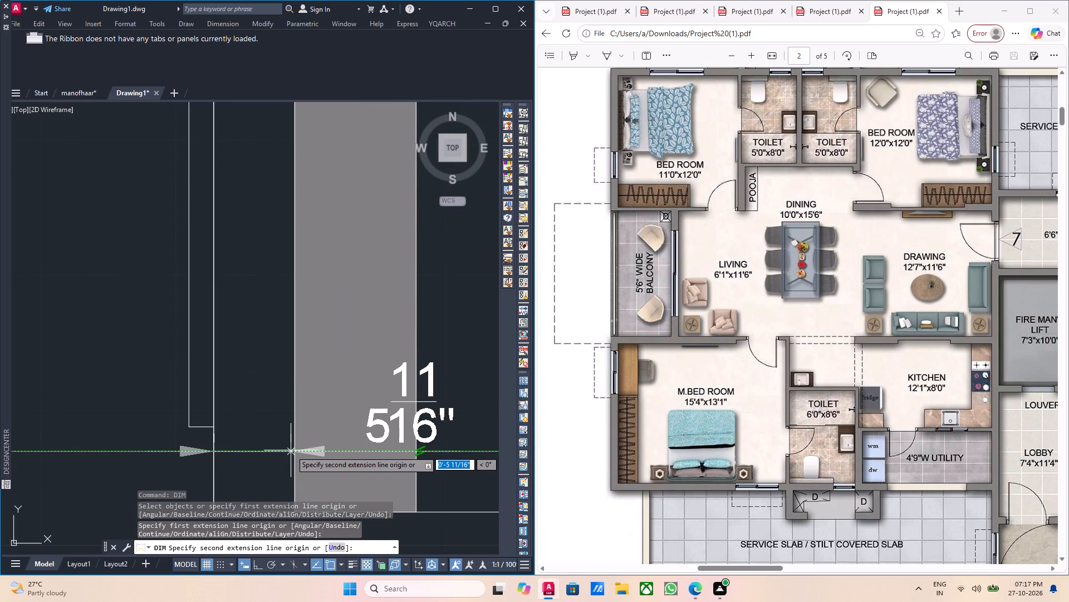
scroll(294, 449, down, 2)
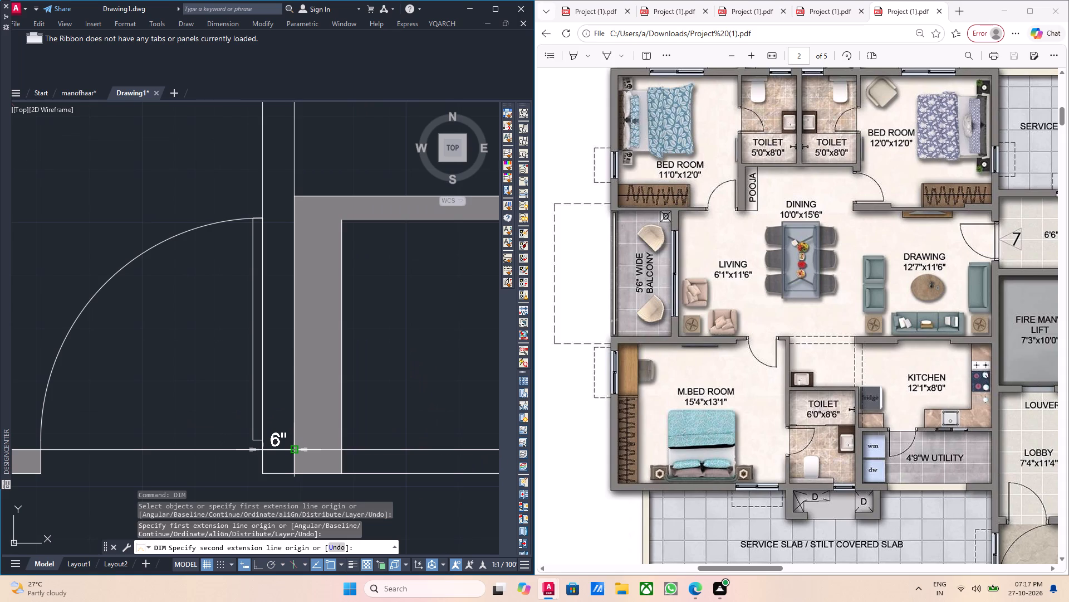
scroll(337, 412, down, 1)
key(Escape)
Offset the door-side edge line of the vertical pooja wall 2" into the wall.
scroll(323, 410, up, 3)
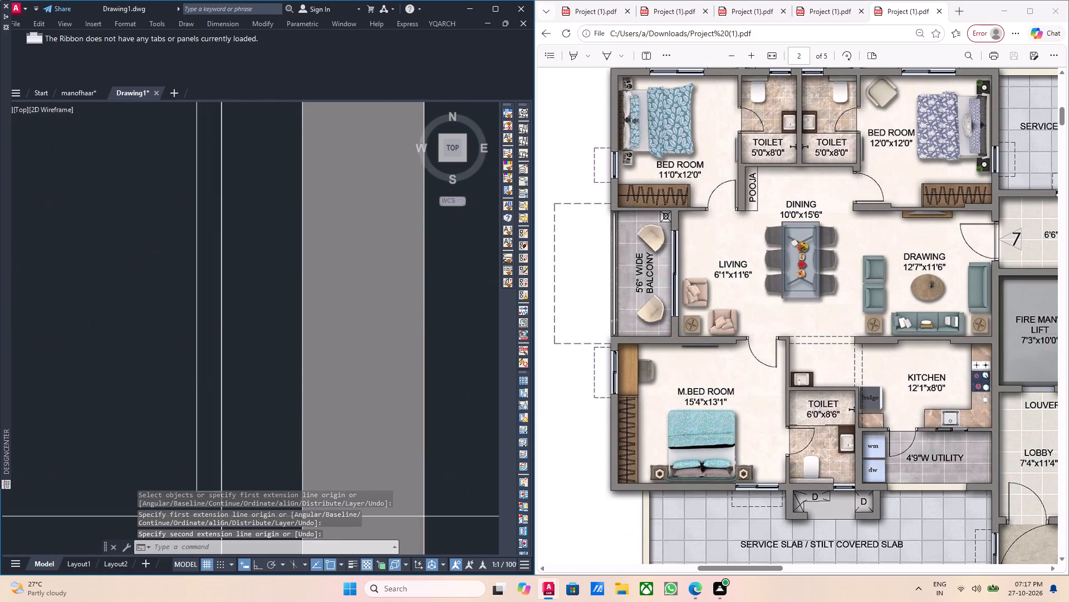
scroll(303, 411, up, 1)
click(302, 409)
scroll(335, 401, down, 3)
middle_drag(354, 399, 284, 437)
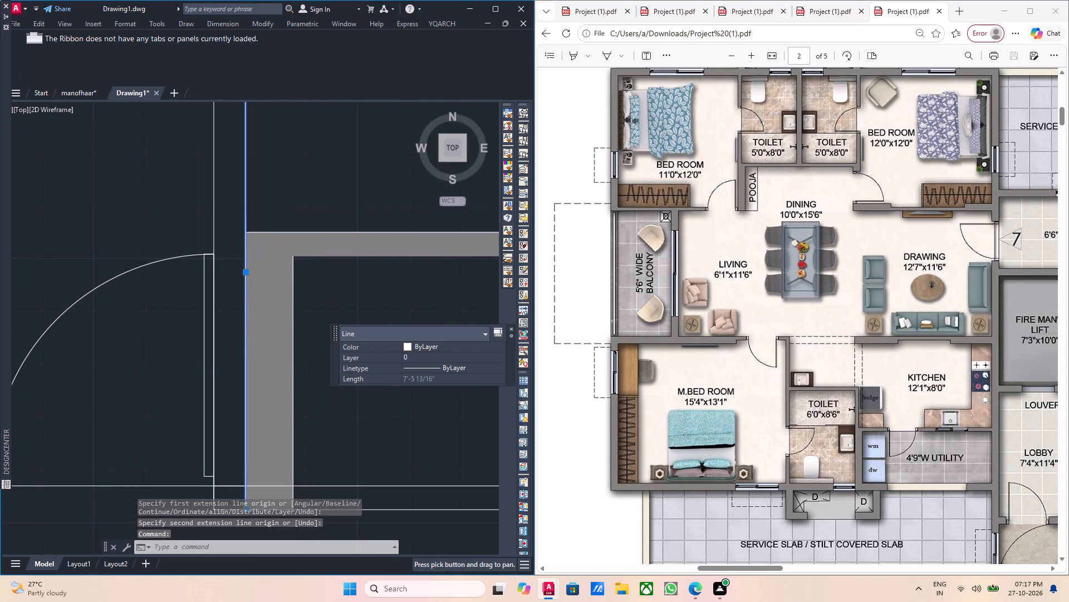
key(o)
key(Return)
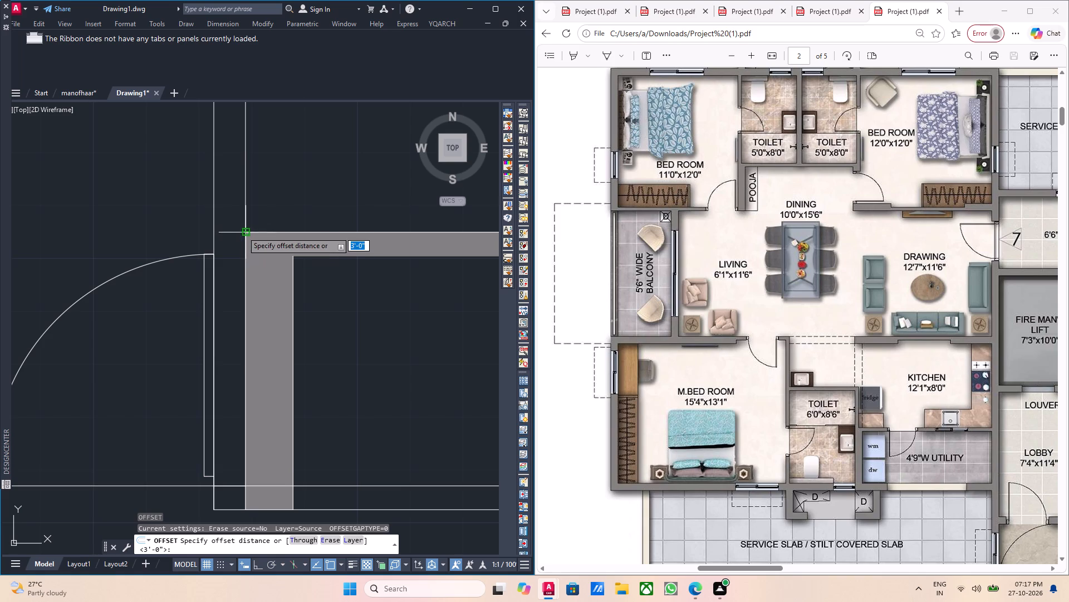
click(242, 231)
key(2)
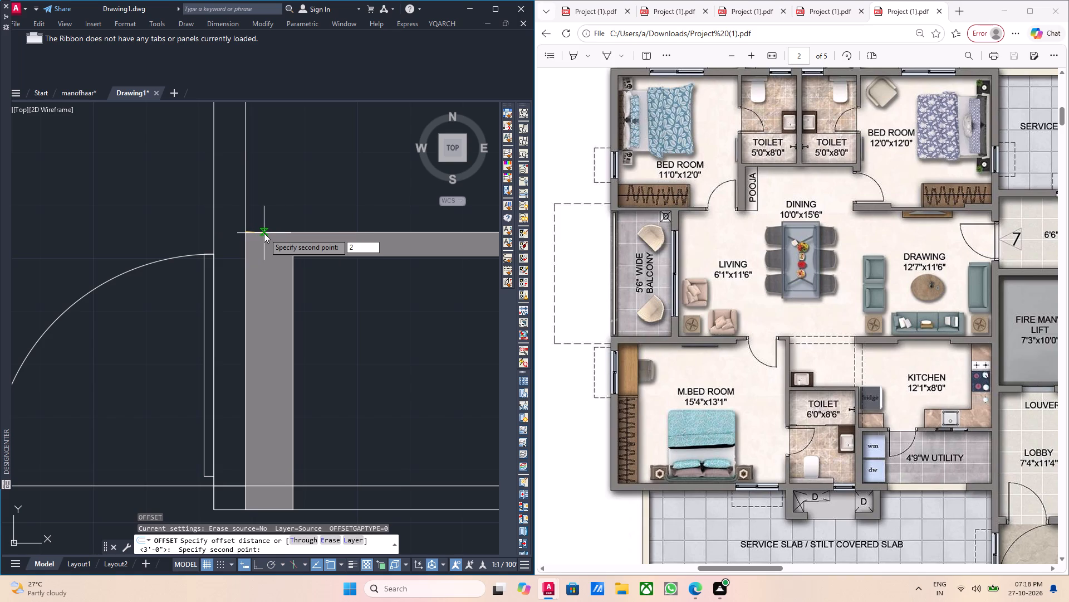
key(shift+quotedbl)
key(Return)
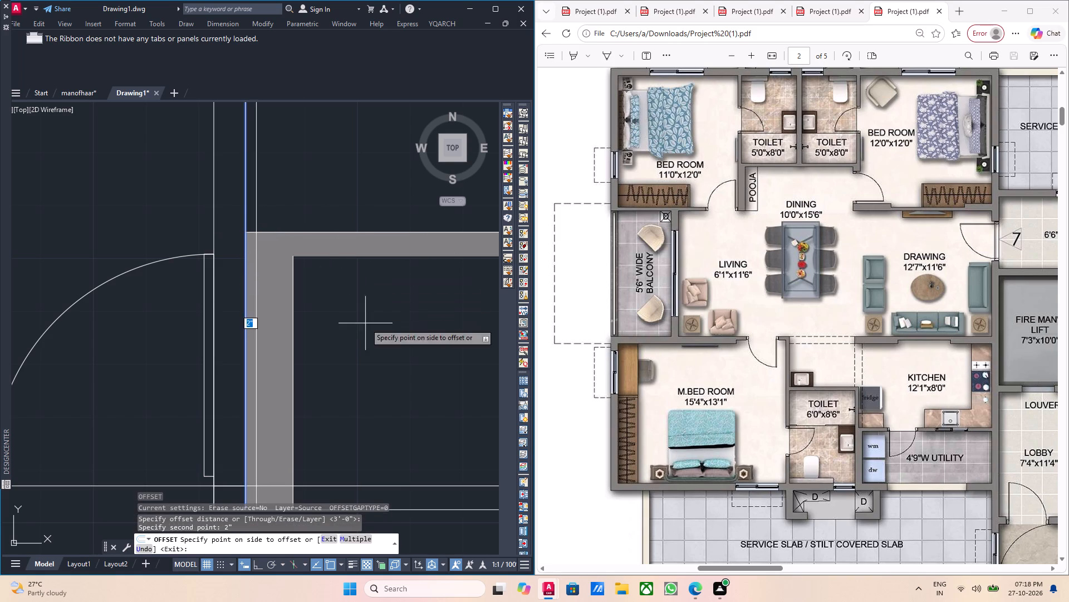
click(365, 323)
key(Escape)
scroll(229, 263, up, 2)
scroll(336, 313, down, 2)
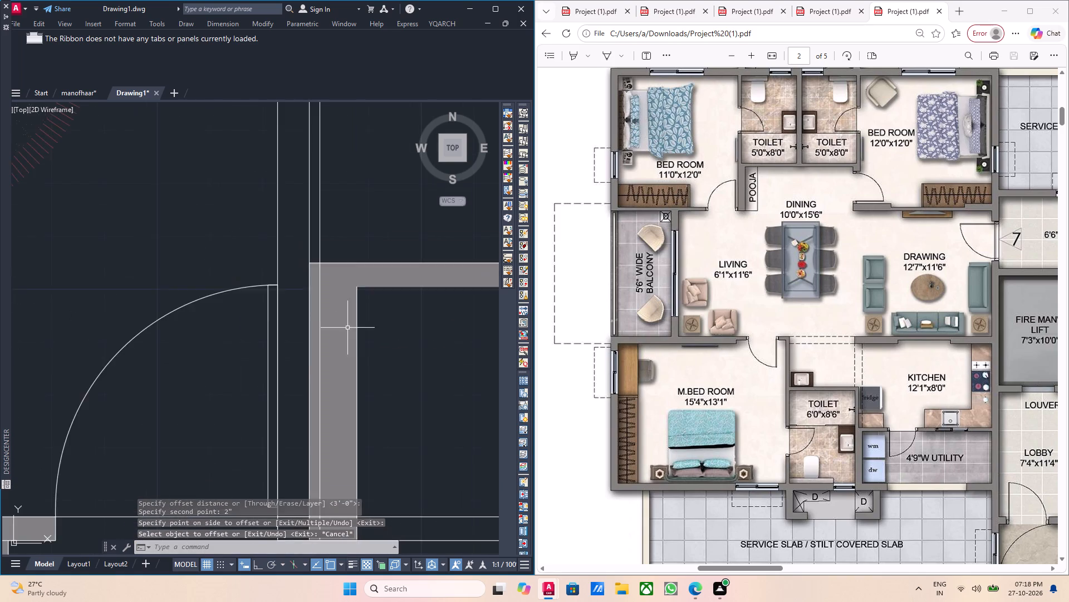
Delete the vertical pooja wall's hatch and its old edge line on the dining side.
scroll(342, 362, up, 1)
middle_drag(333, 365, 326, 363)
click(325, 369)
key(Delete)
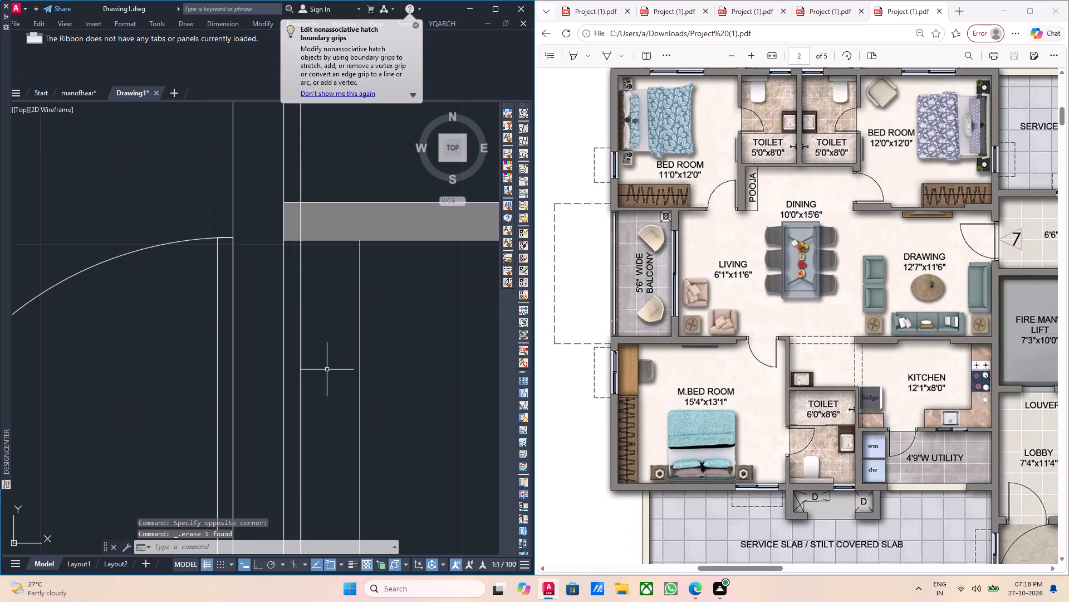
scroll(327, 370, down, 1)
middle_click(337, 368)
drag(361, 359, 346, 365)
click(343, 364)
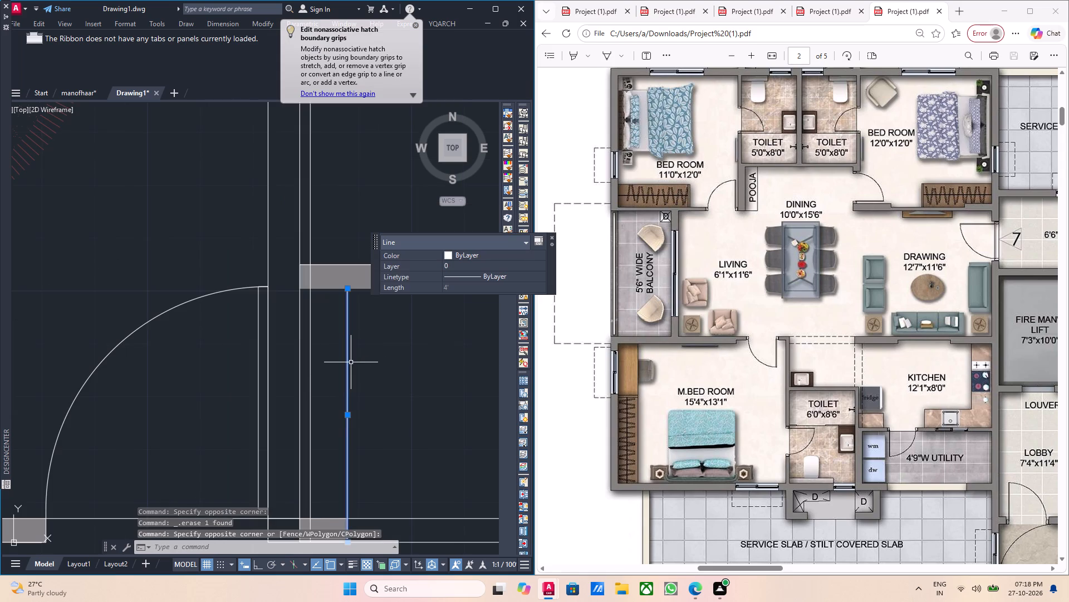
key(Delete)
middle_drag(352, 363, 319, 267)
scroll(315, 304, down, 1)
middle_drag(322, 337, 339, 363)
scroll(317, 329, up, 2)
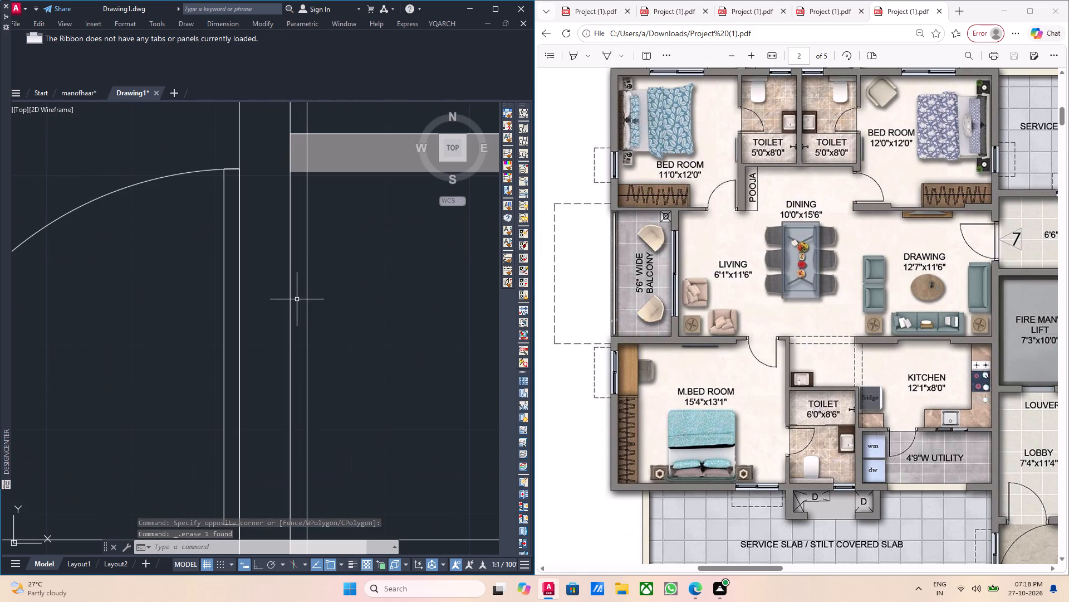
Trim the vertical pooja wall's inner edge line below the horizontal pooja wall and the horizontal line crossing its lower end.
text(tr)
key(Return)
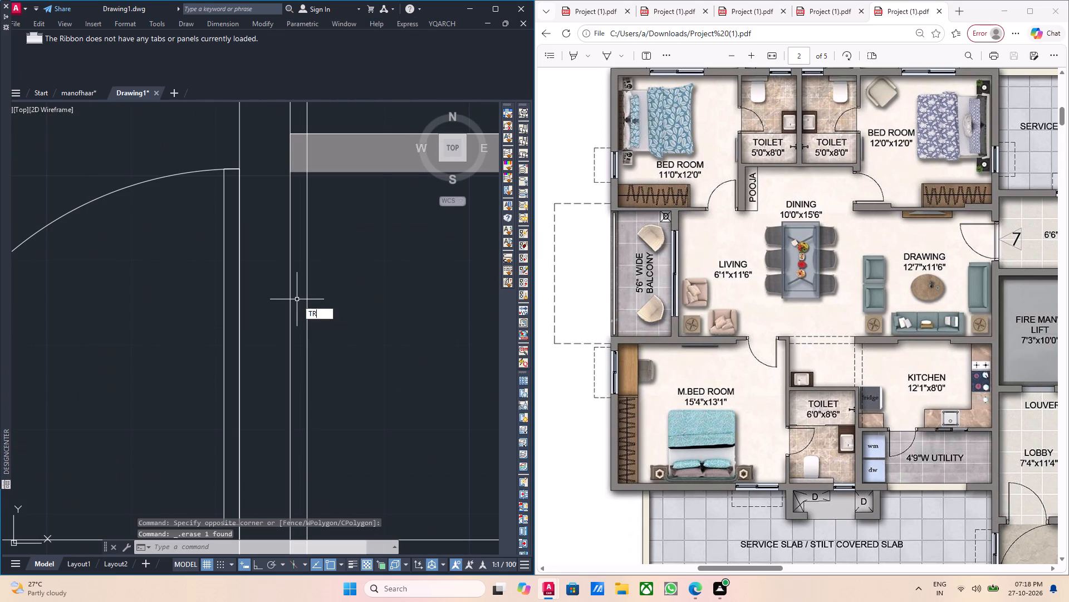
click(290, 224)
scroll(296, 248, down, 2)
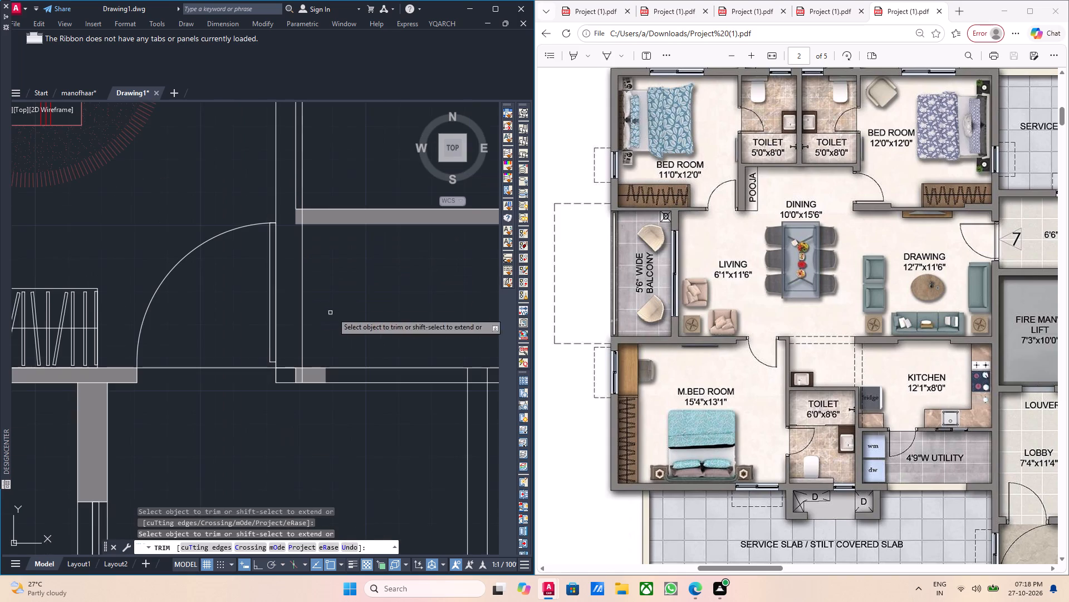
middle_click(334, 313)
scroll(287, 387, up, 1)
click(288, 360)
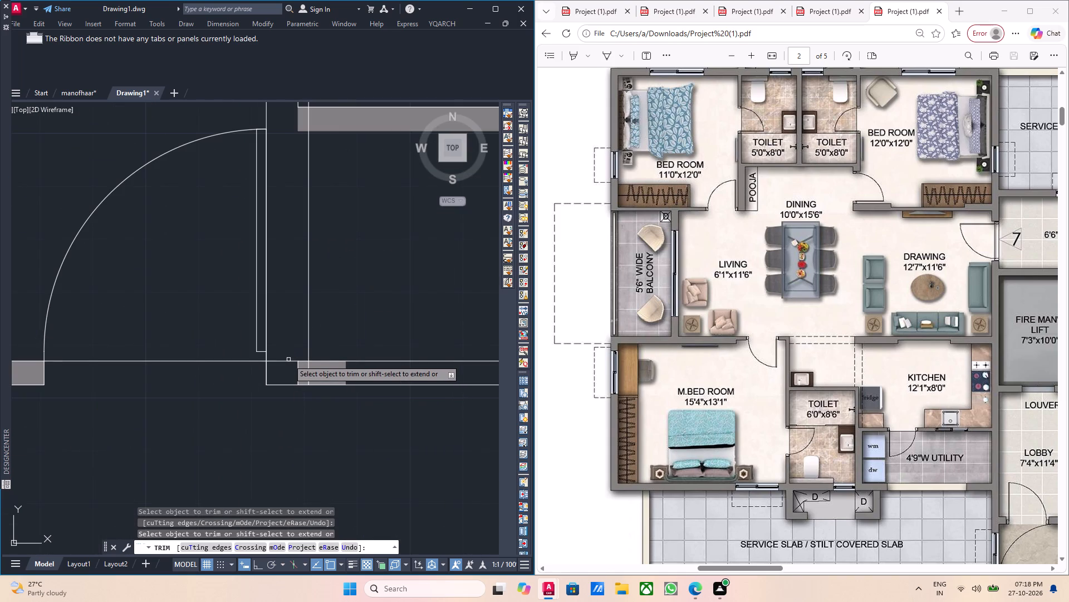
click(285, 362)
click(300, 367)
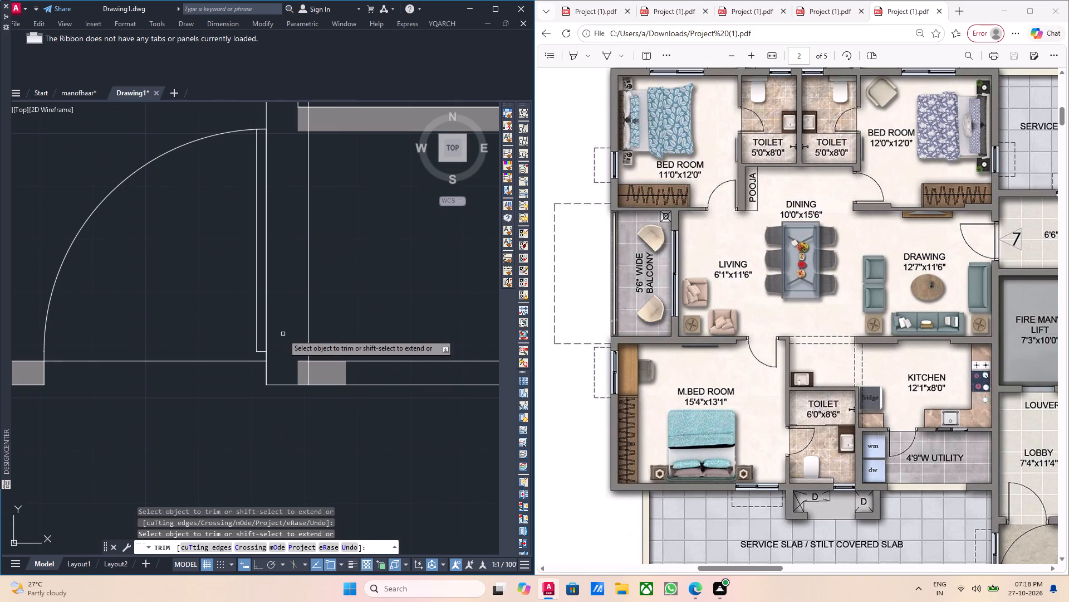
Hatch the interior of the vertical pooja wall beside the bedroom door.
key(h)
key(Return)
scroll(287, 307, down, 1)
middle_drag(288, 308, 290, 388)
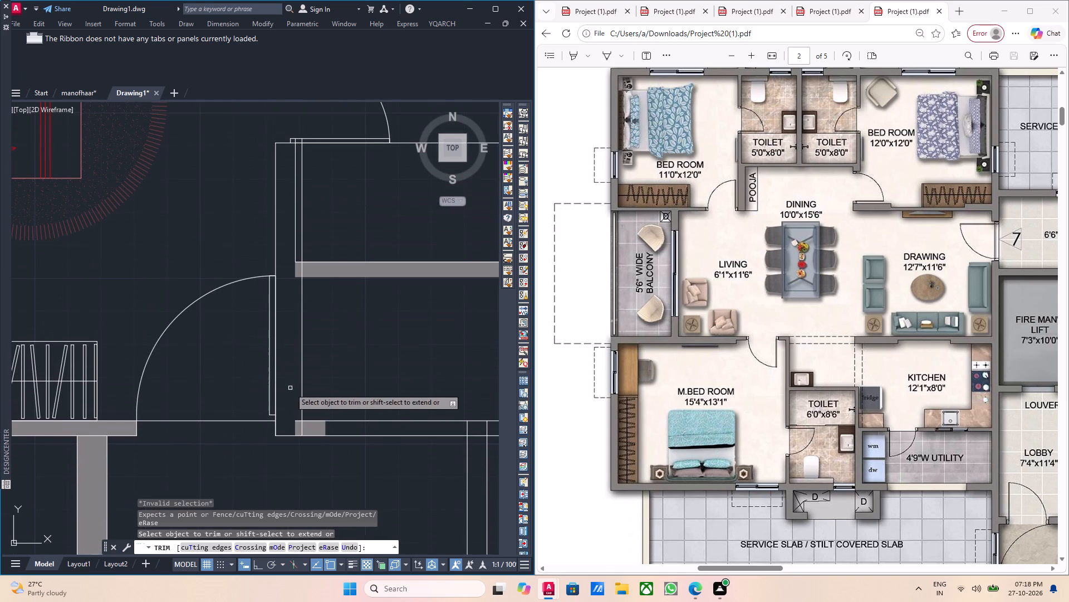
key(Escape)
click(289, 370)
click(288, 360)
key(Escape)
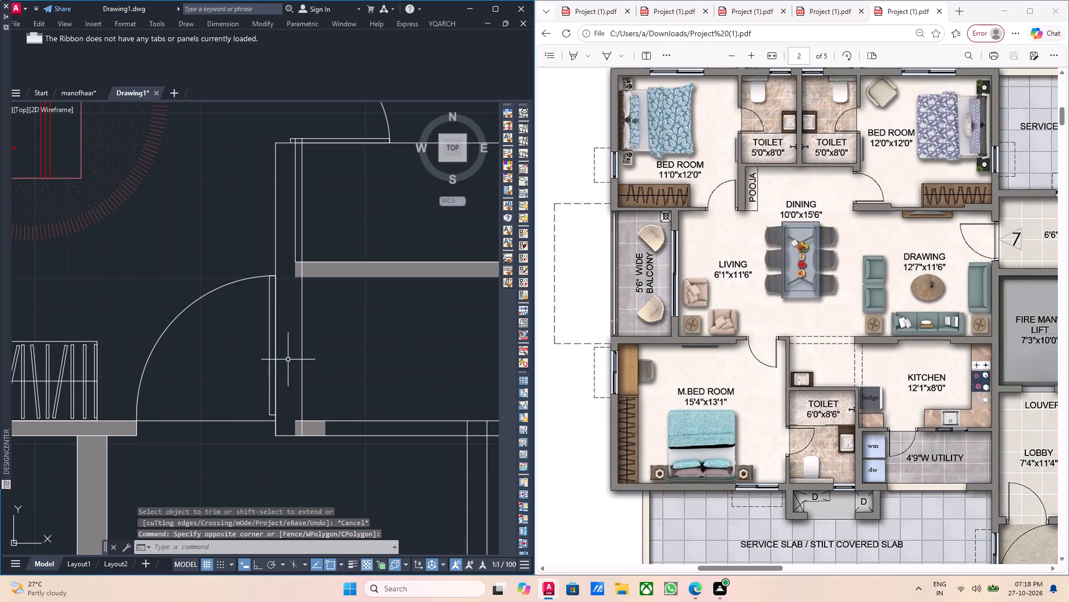
key(h)
key(Return)
click(288, 360)
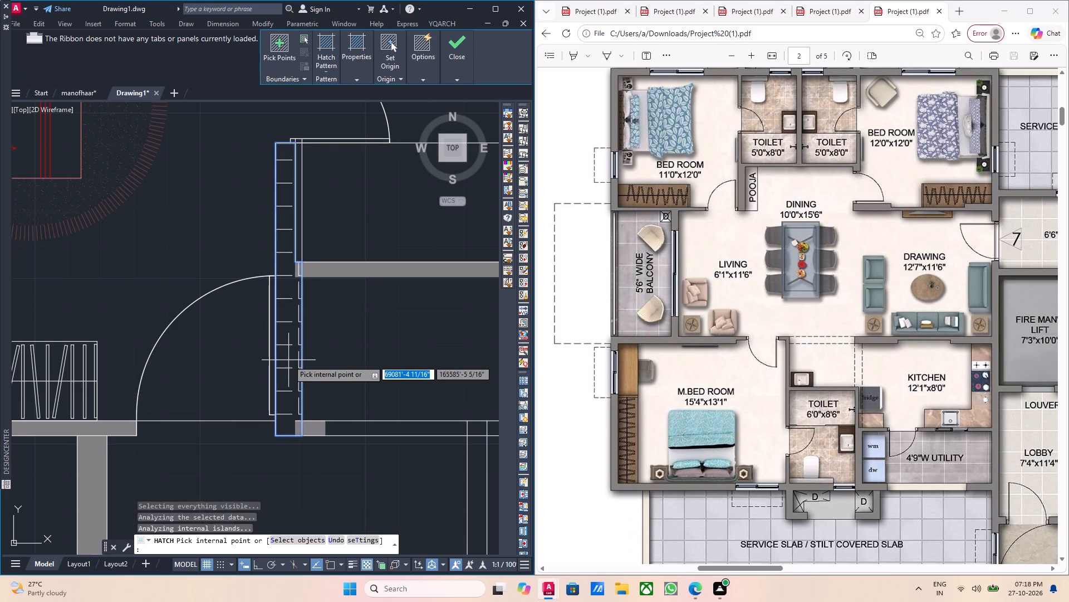
key(Escape)
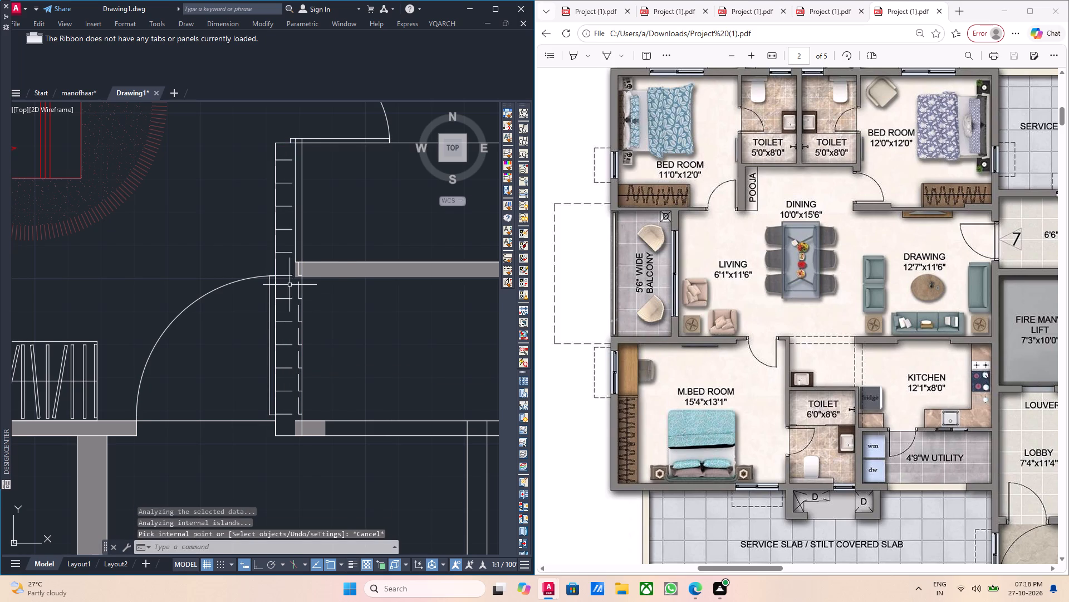
key(Escape)
Match the vertical pooja wall's hatch to the solid grey hatch of the adjoining horizontal wall.
text(ma)
key(Return)
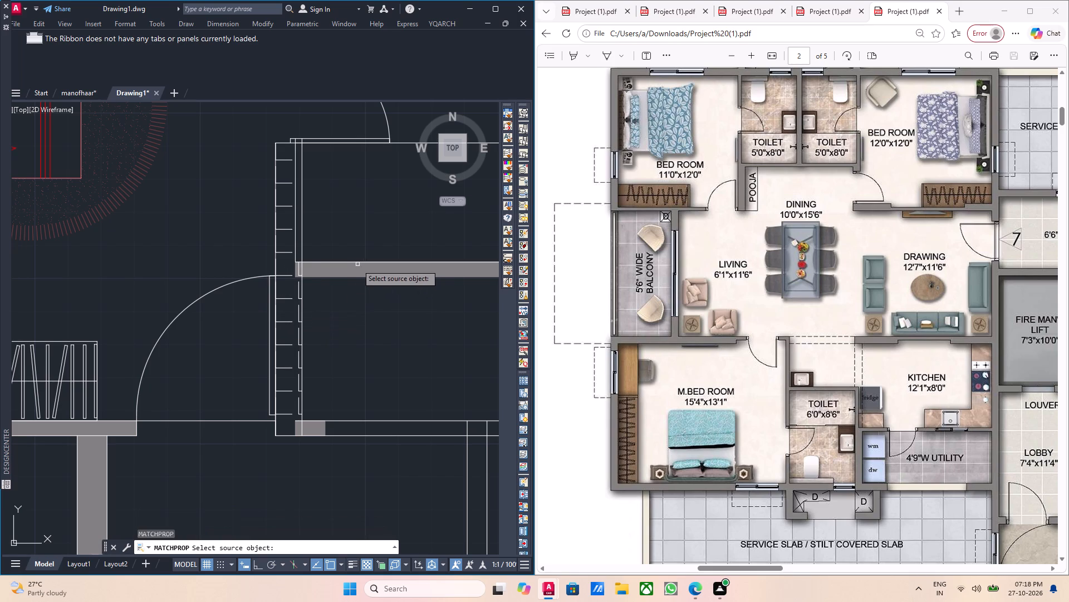
click(350, 268)
click(287, 299)
key(Escape)
Shorten the vertical pooja wall's dining-side edge line so its upper end stops at the horizontal pooja wall.
scroll(291, 255, up, 1)
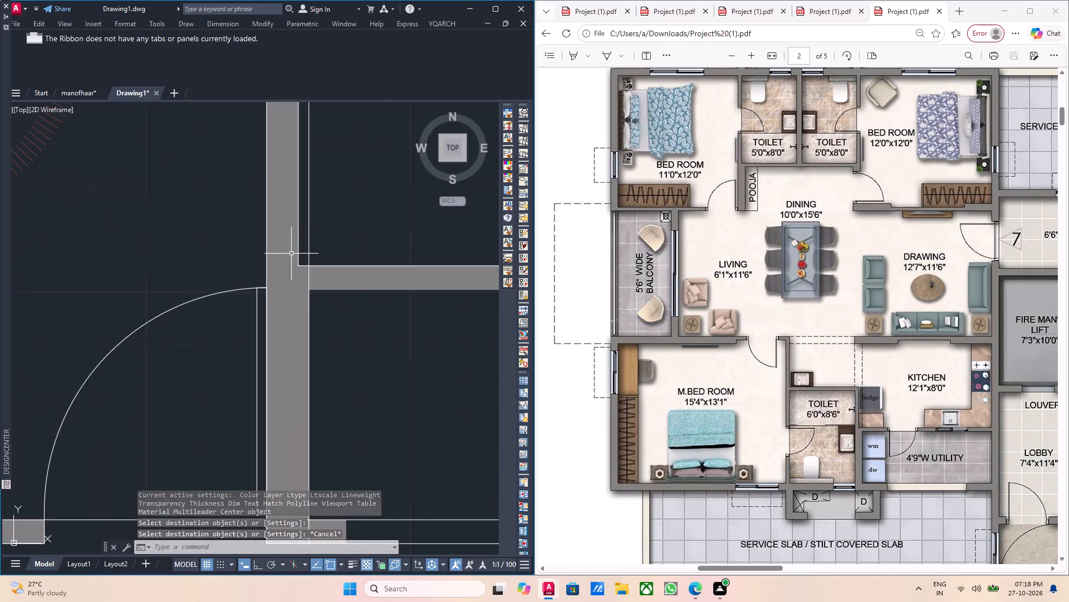
middle_drag(302, 255, 299, 310)
drag(312, 271, 307, 272)
click(306, 272)
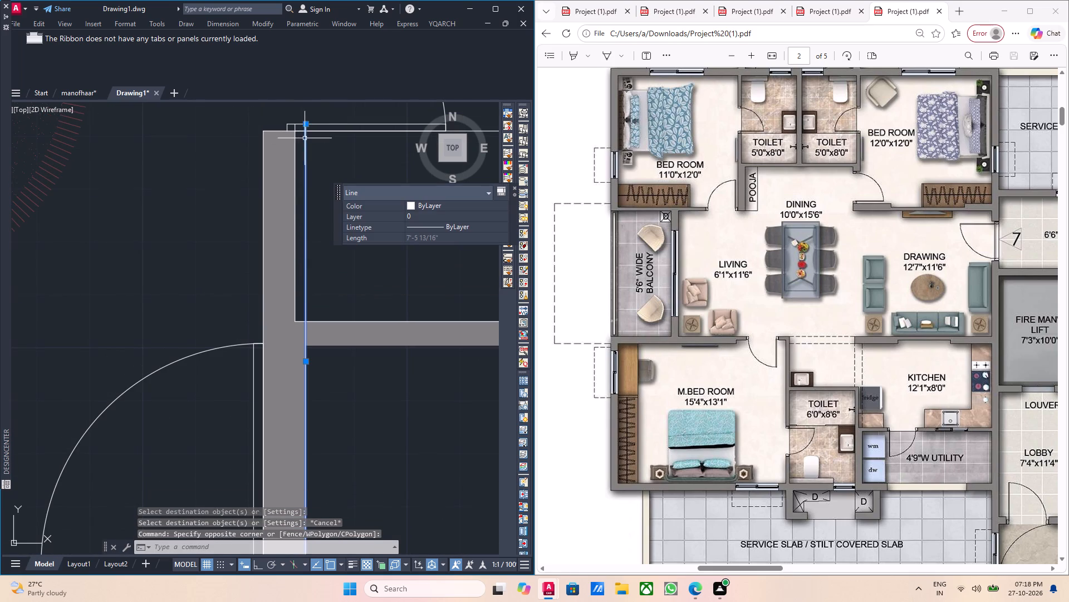
click(305, 123)
click(307, 324)
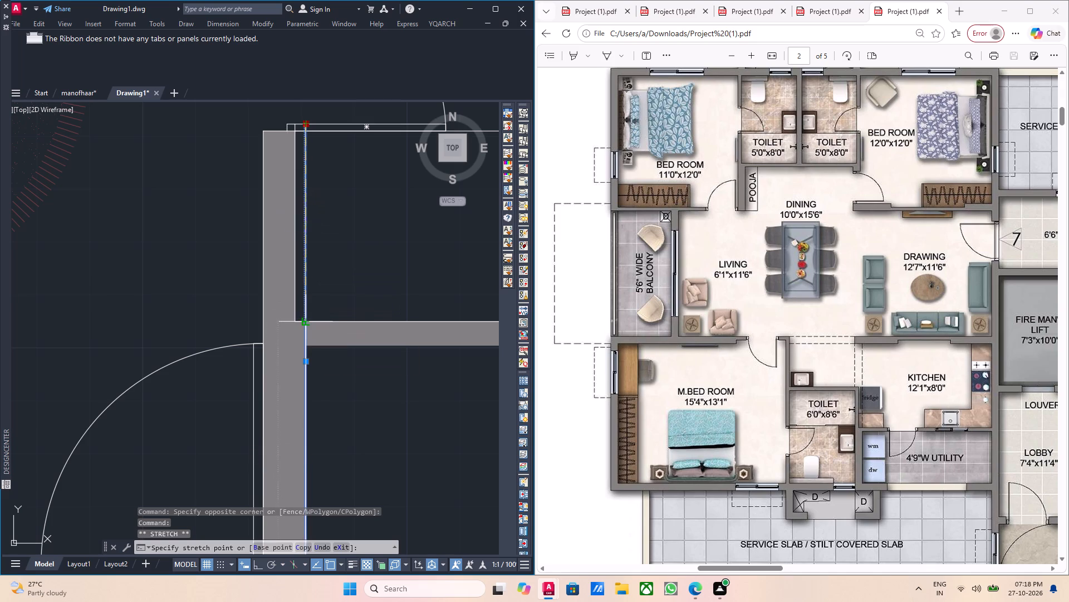
key(Escape)
Shorten the bottom wall stub's upper edge line so it starts at the vertical pooja wall's dining-side edge.
scroll(307, 324, down, 2)
middle_drag(352, 380, 337, 368)
middle_drag(291, 385, 288, 366)
scroll(290, 381, up, 5)
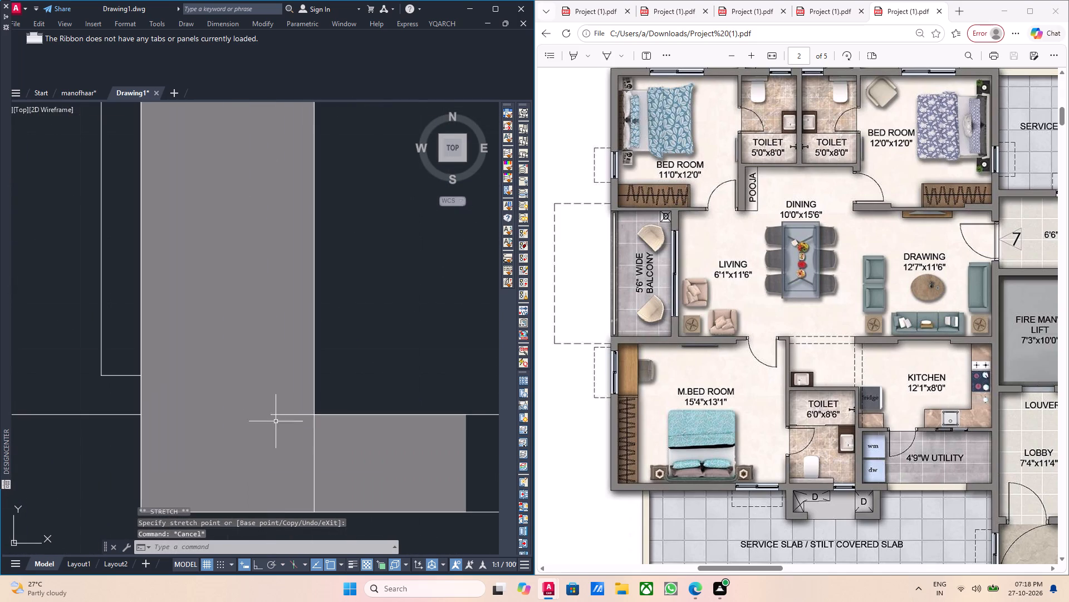
click(282, 415)
drag(272, 415, 288, 412)
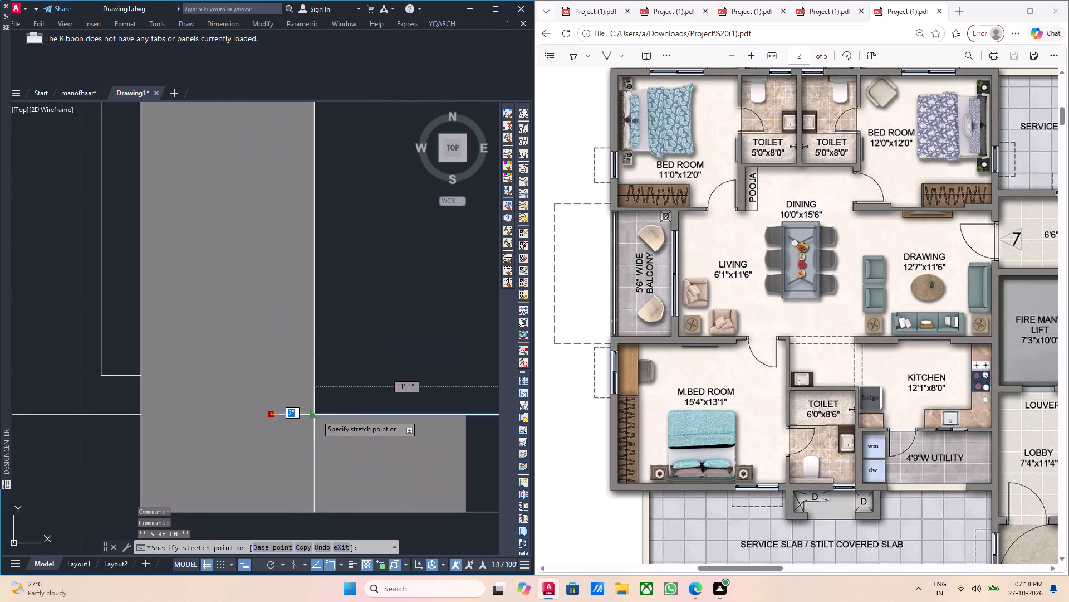
click(316, 415)
key(Escape)
Shorten the lower end of the vertical pooja wall's dining-side edge line to the bottom wall stub's upper edge.
scroll(317, 415, down, 2)
scroll(331, 445, up, 1)
middle_drag(316, 447, 307, 443)
scroll(303, 440, up, 2)
click(292, 451)
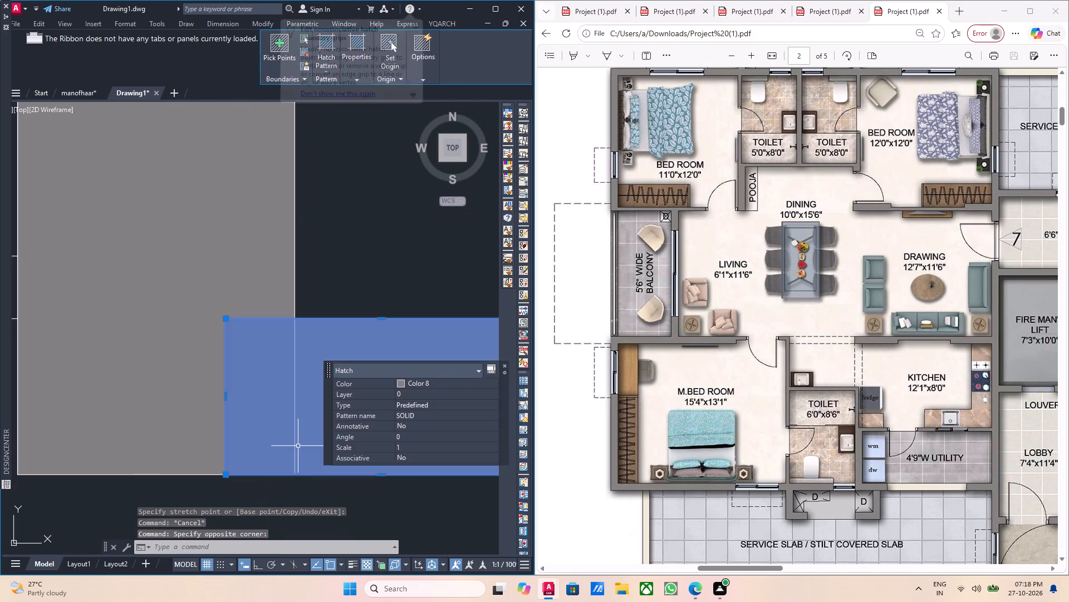
key(Escape)
click(294, 450)
drag(293, 477, 296, 467)
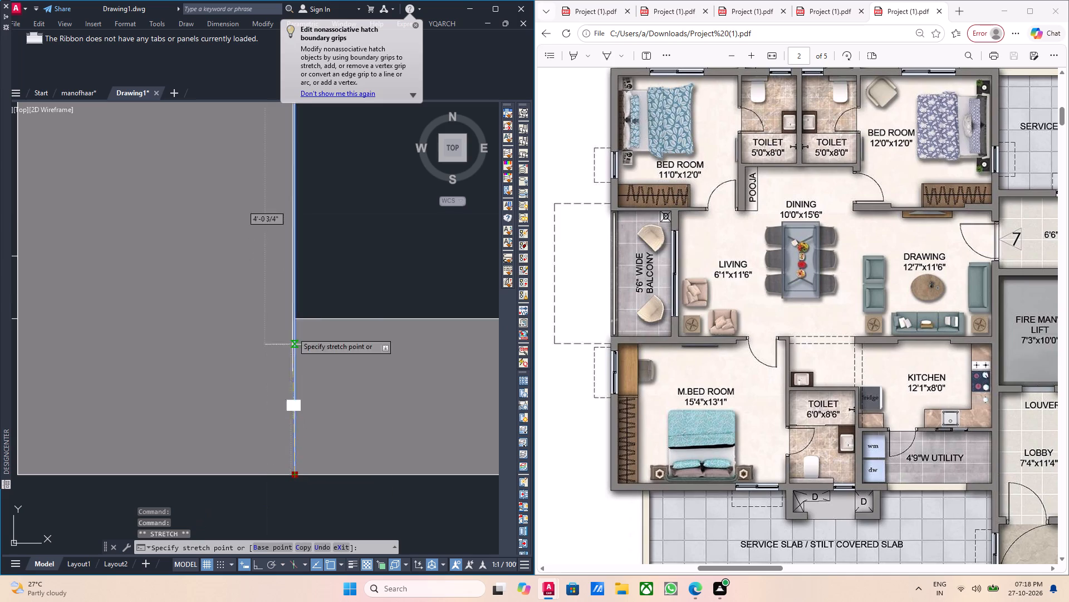
click(297, 318)
key(Escape)
Bring the starts of the master bedroom side wall's two rays down to the horizontal wall, outer ray to its upper line, inner ray to its lower line.
scroll(297, 318, down, 5)
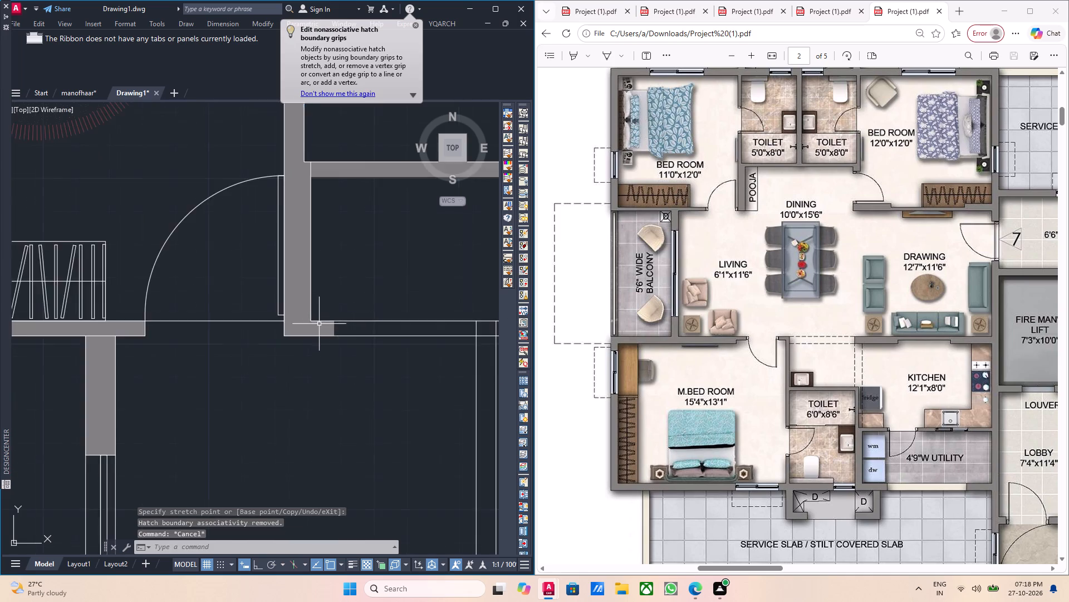
middle_drag(360, 348, 252, 371)
scroll(243, 362, down, 1)
scroll(219, 356, up, 2)
middle_drag(219, 356, 190, 362)
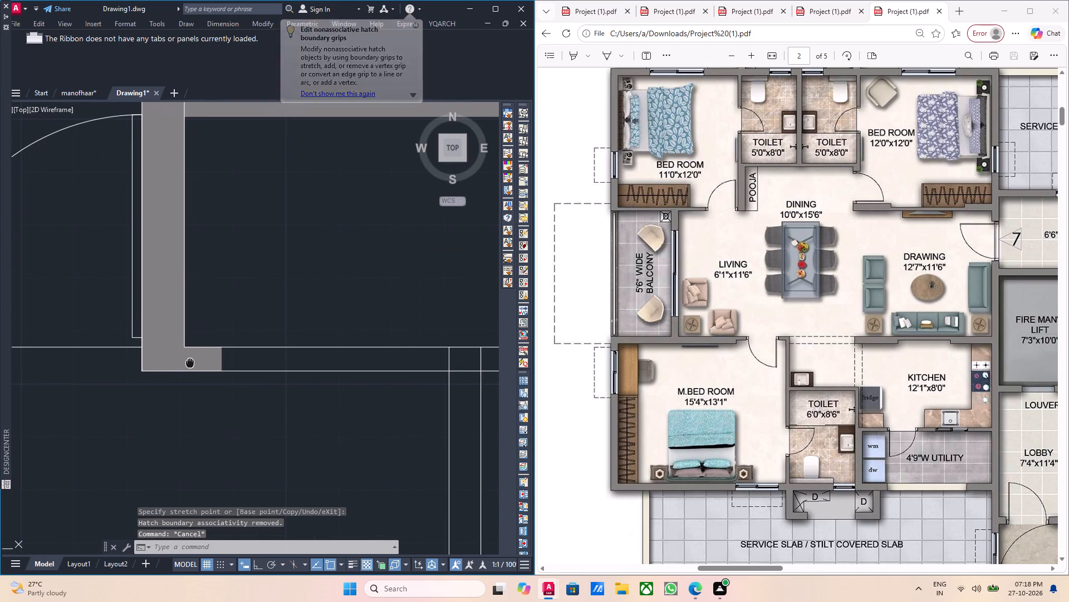
middle_drag(190, 362, 189, 362)
scroll(189, 362, down, 3)
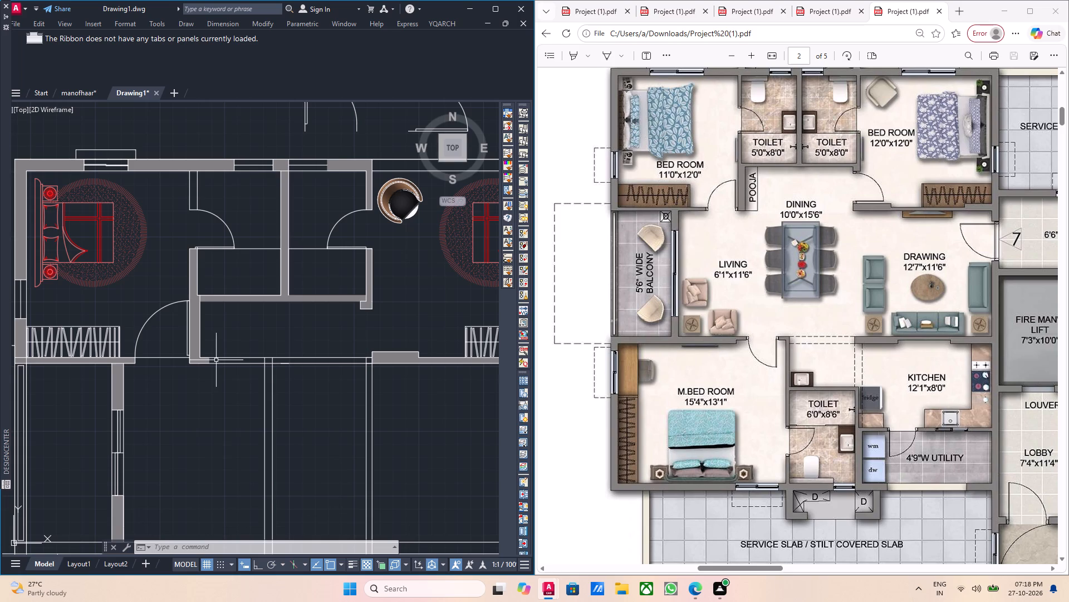
middle_drag(247, 362, 208, 373)
middle_drag(262, 376, 231, 377)
scroll(225, 391, down, 1)
scroll(224, 435, up, 1)
middle_drag(222, 433, 206, 371)
middle_click(203, 397)
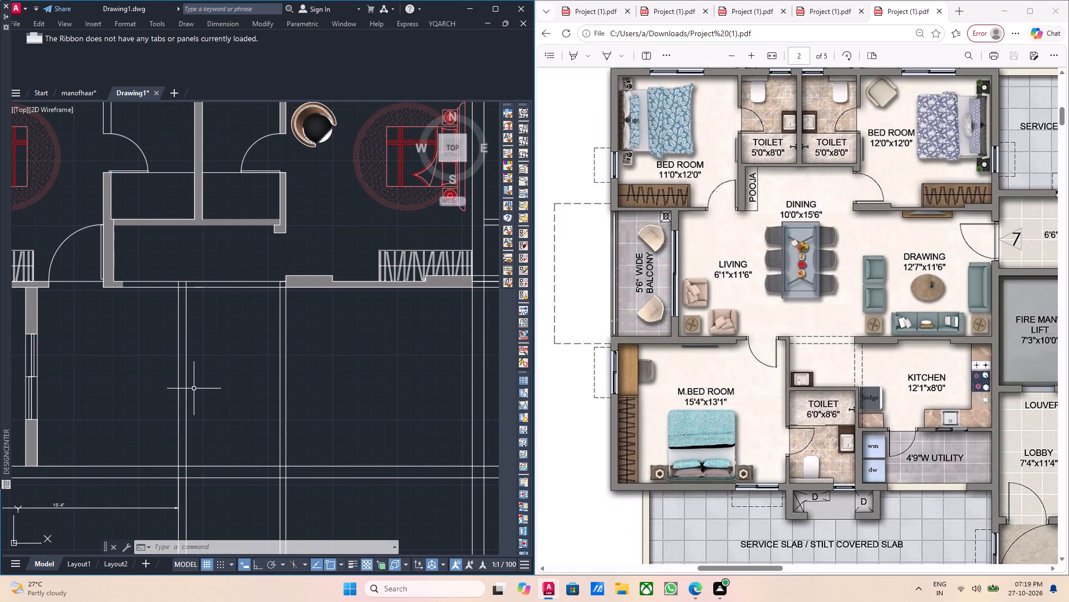
click(195, 387)
click(124, 378)
middle_drag(164, 371, 164, 376)
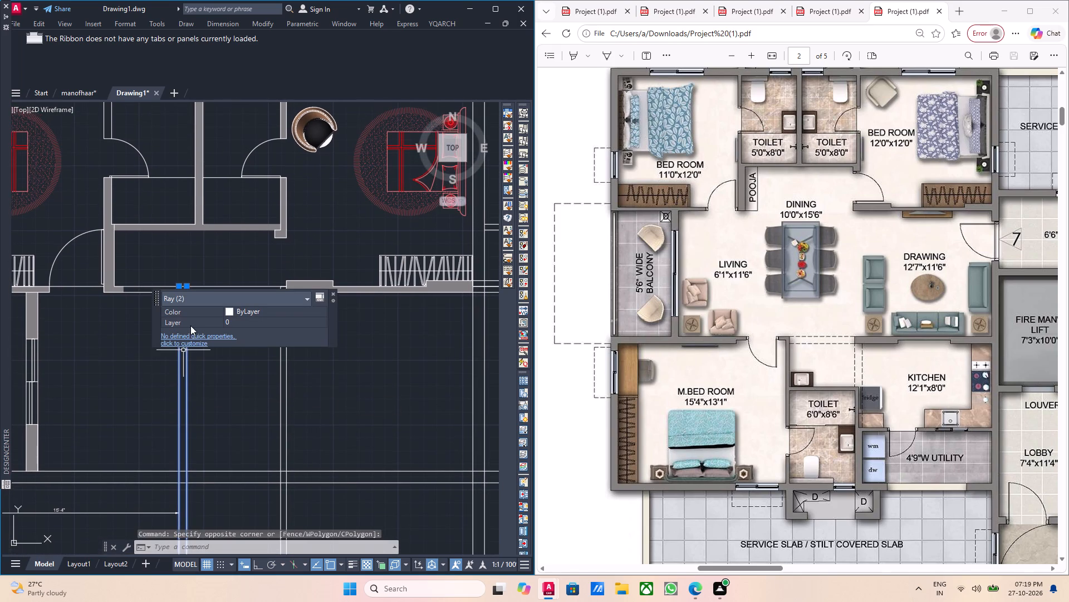
scroll(190, 326, up, 1)
middle_drag(183, 362, 180, 406)
middle_drag(183, 400, 183, 417)
click(184, 350)
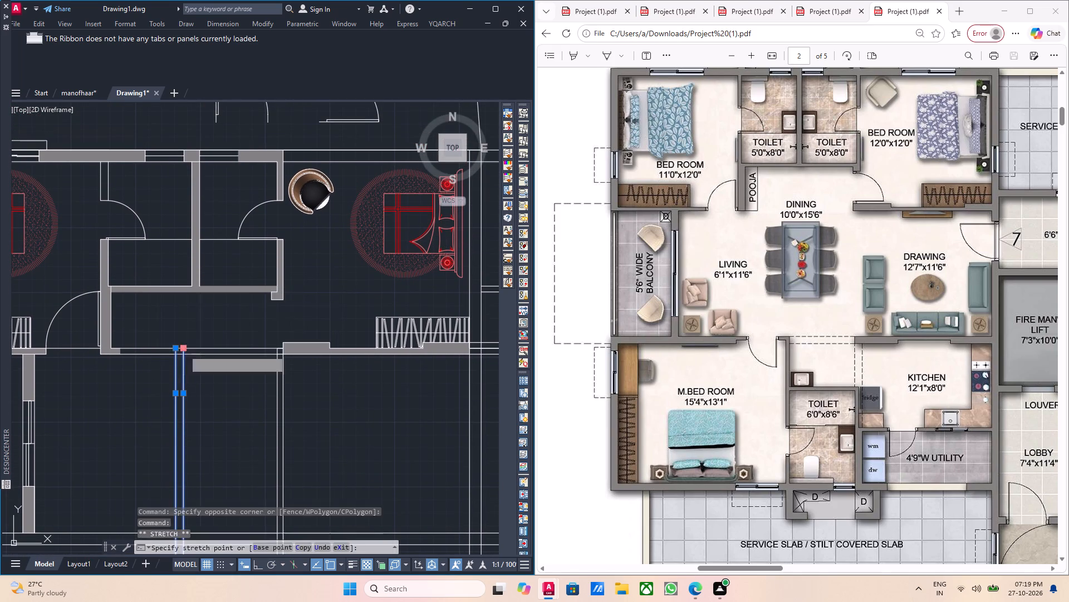
middle_drag(200, 437, 162, 322)
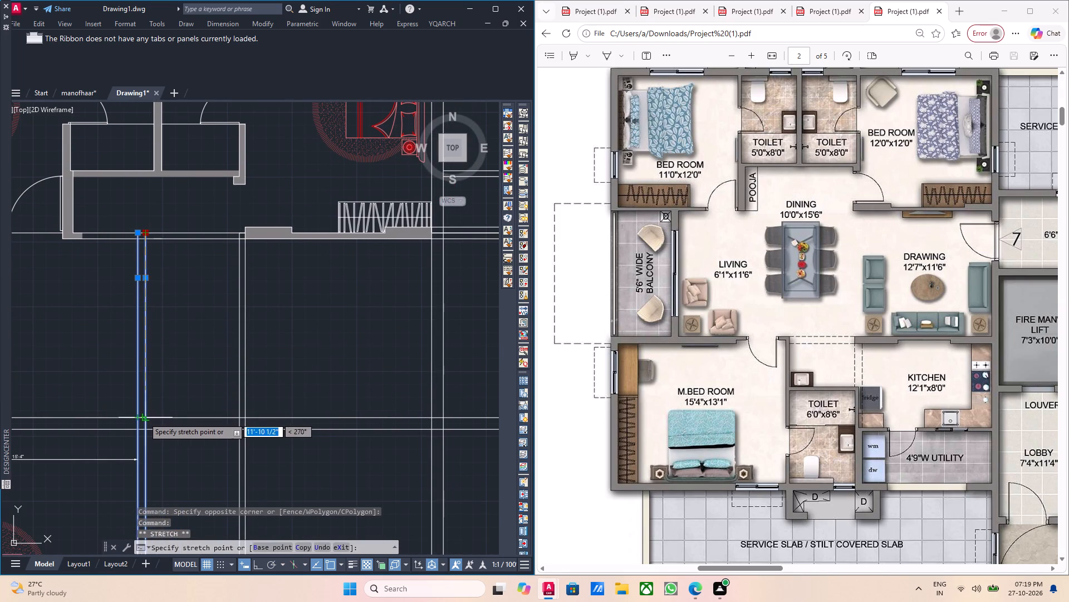
click(147, 417)
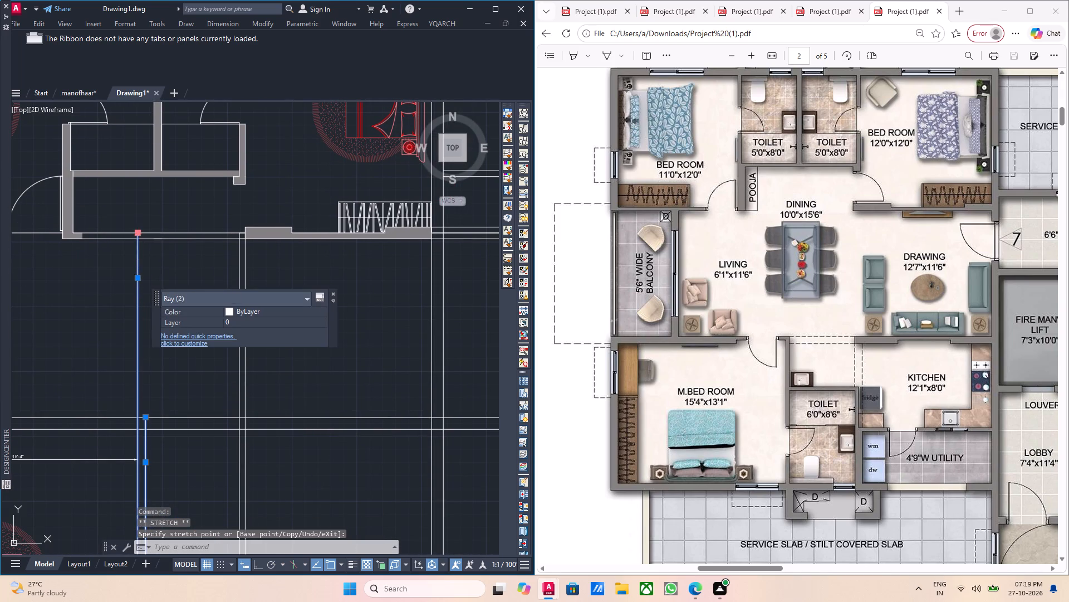
click(137, 234)
click(140, 428)
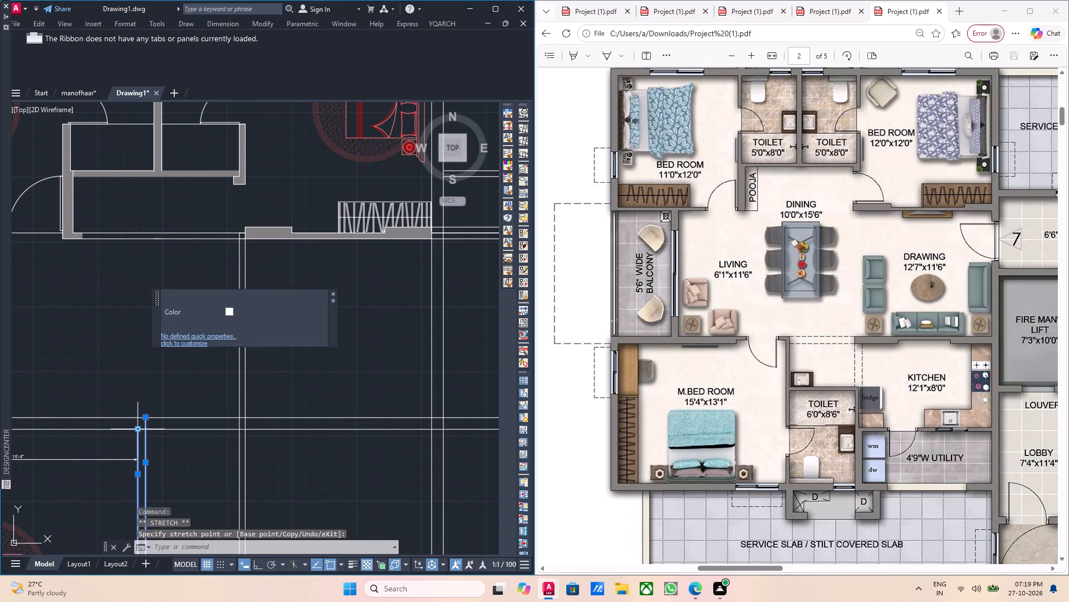
scroll(142, 431, up, 3)
key(Escape)
Trim the horizontal wall's lower line between the two vertical lines of the master bedroom's side wall.
middle_click(142, 433)
middle_drag(136, 434, 141, 438)
scroll(141, 438, up, 1)
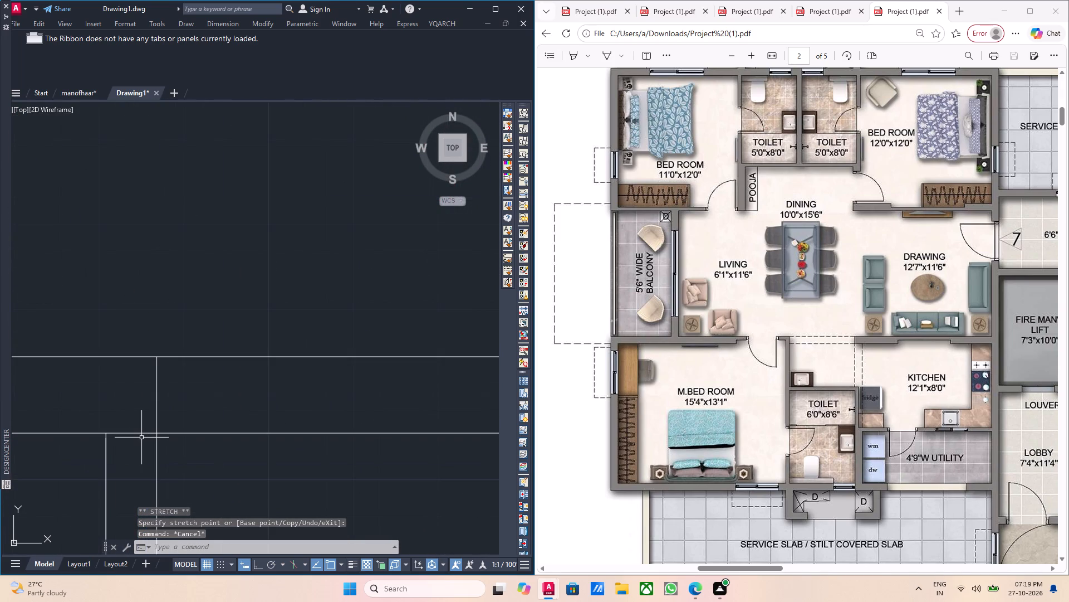
text(tr)
key(Return)
scroll(119, 446, up, 2)
click(138, 438)
click(115, 402)
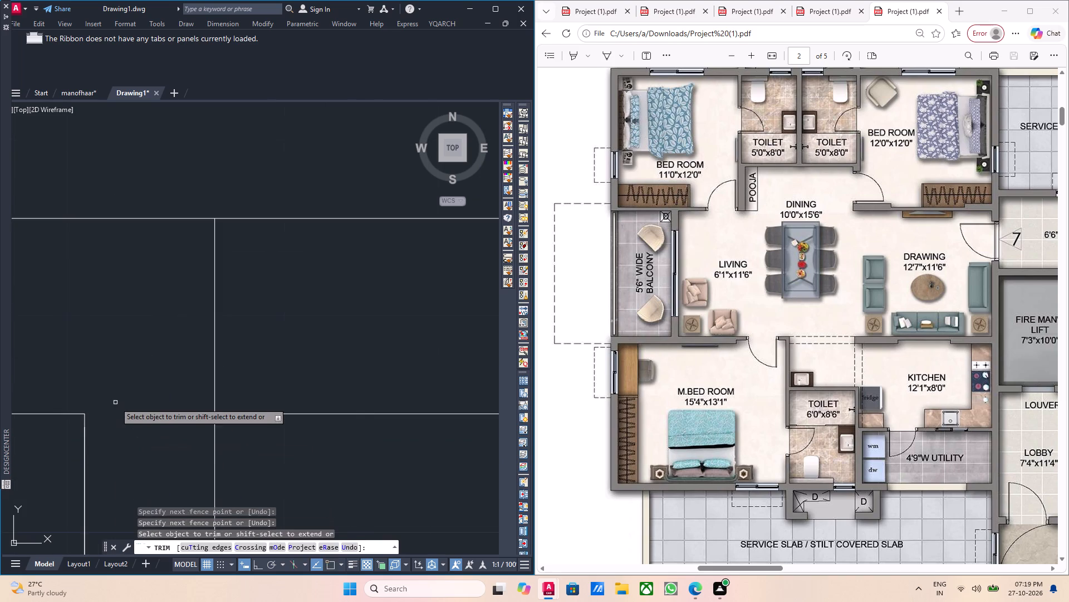
scroll(115, 402, down, 3)
key(Escape)
Examine the living, dining and master bedroom layout and the wall junction at the master bedroom's upper corner.
scroll(115, 402, down, 3)
scroll(111, 400, up, 1)
middle_drag(111, 400, 189, 377)
scroll(227, 352, down, 3)
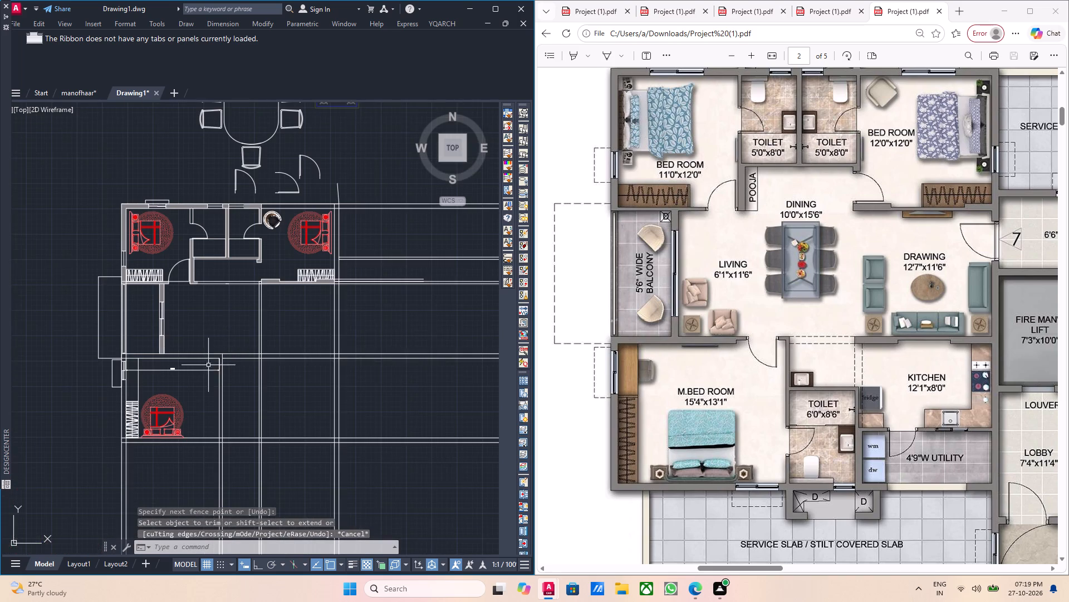
middle_drag(261, 371, 292, 363)
middle_click(276, 367)
scroll(276, 318, up, 2)
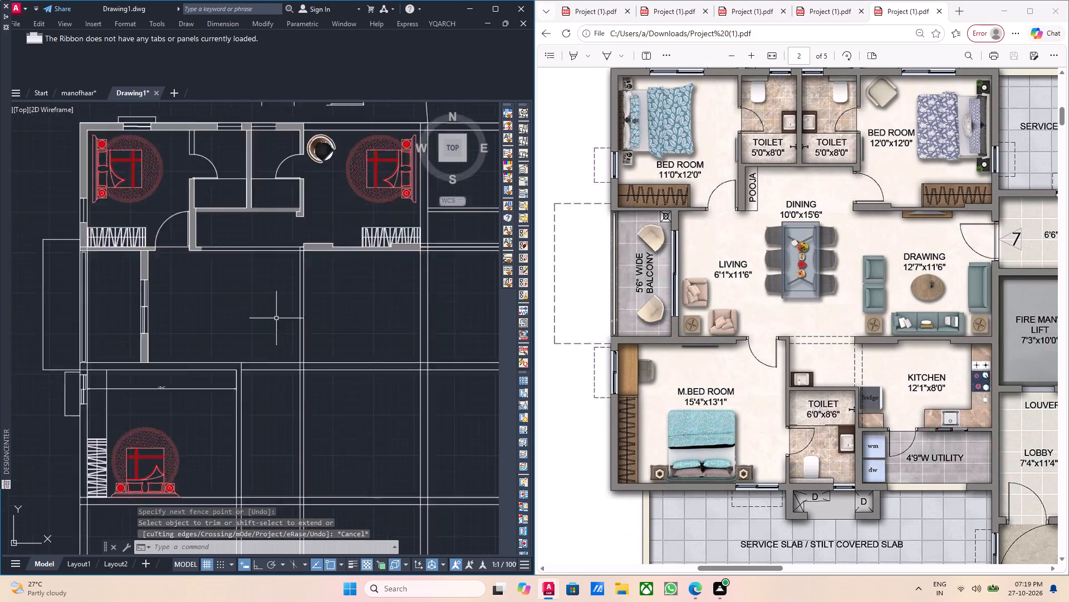
scroll(277, 318, up, 1)
middle_drag(357, 265, 366, 364)
middle_drag(335, 383, 315, 233)
scroll(344, 346, up, 1)
middle_drag(344, 346, 319, 190)
scroll(305, 281, down, 3)
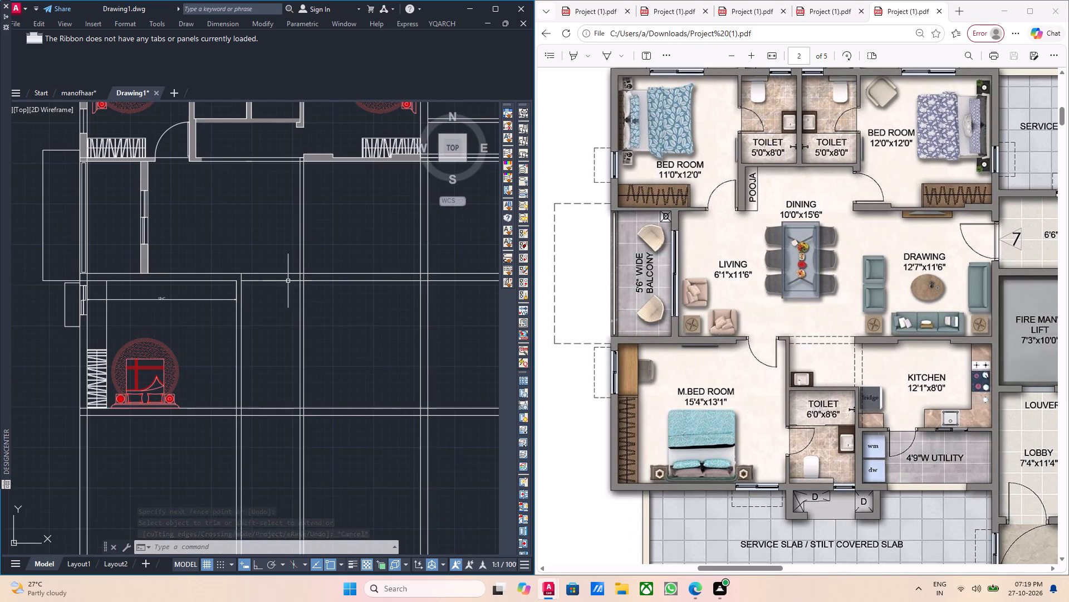
middle_drag(268, 281, 287, 284)
scroll(251, 285, up, 5)
scroll(262, 280, down, 2)
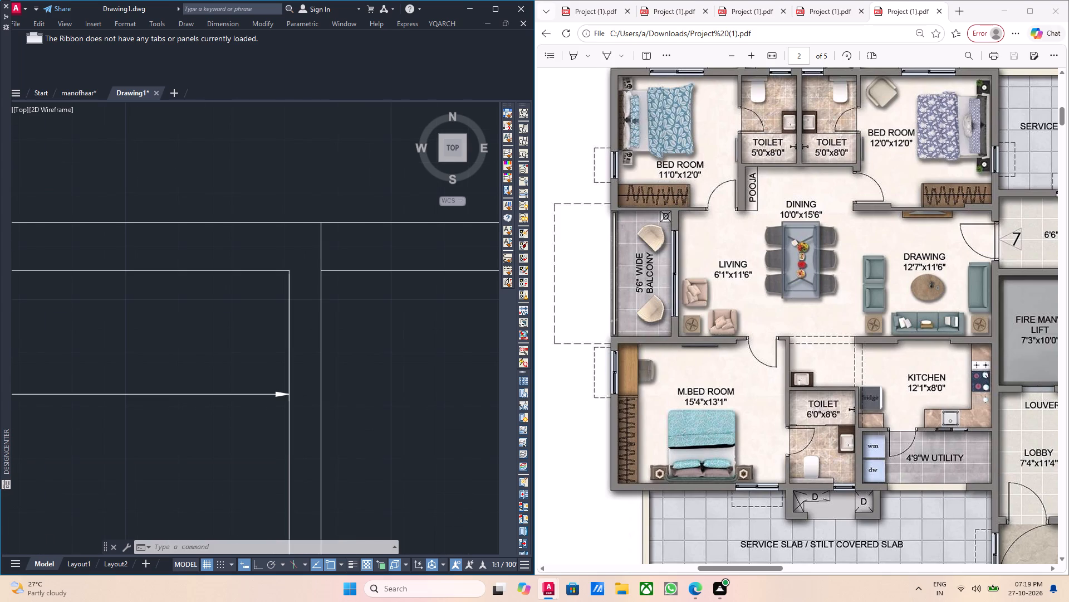
middle_drag(264, 281, 267, 284)
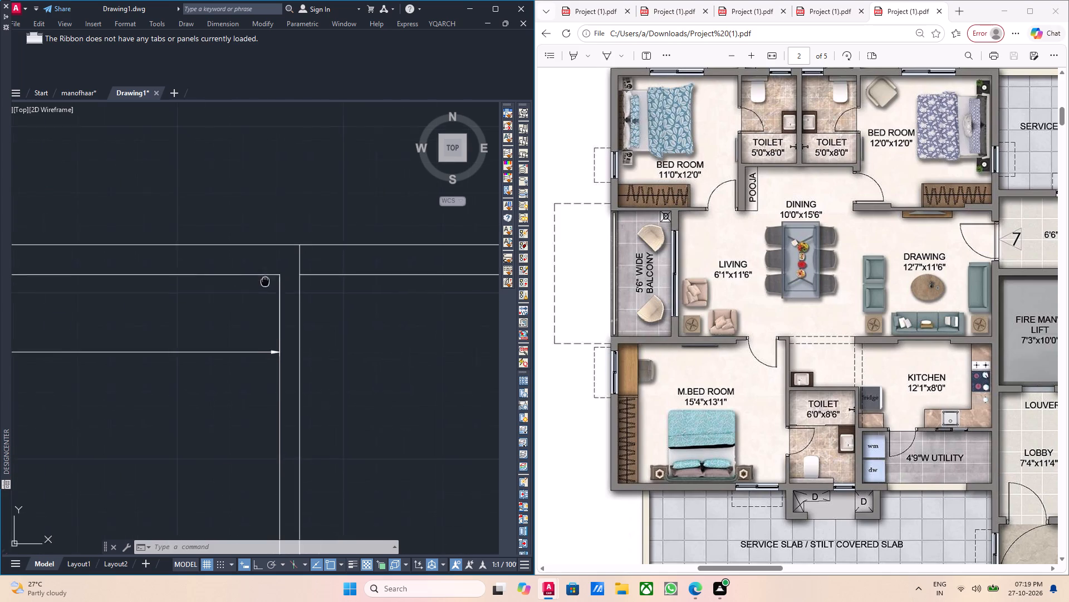
middle_drag(267, 284, 272, 305)
scroll(280, 303, down, 2)
middle_drag(226, 301, 263, 309)
scroll(292, 305, up, 2)
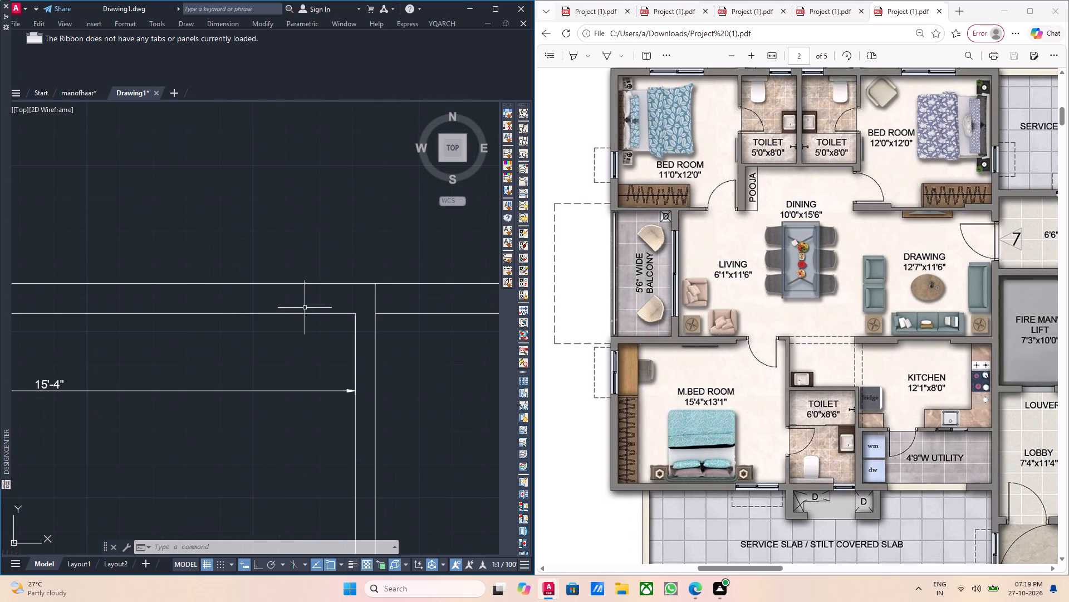
Offset the lower line of the master bedroom's horizontal wall 4.5 inches upward, into the wall.
click(303, 317)
click(291, 304)
key(o)
key(Return)
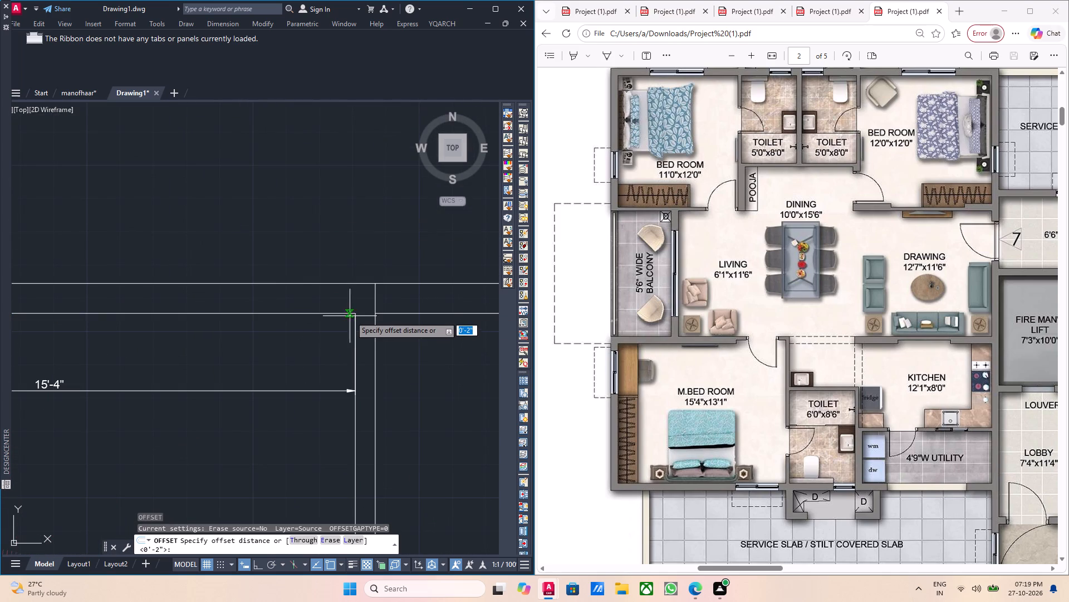
click(356, 310)
text(4.5)
key(Return)
click(355, 302)
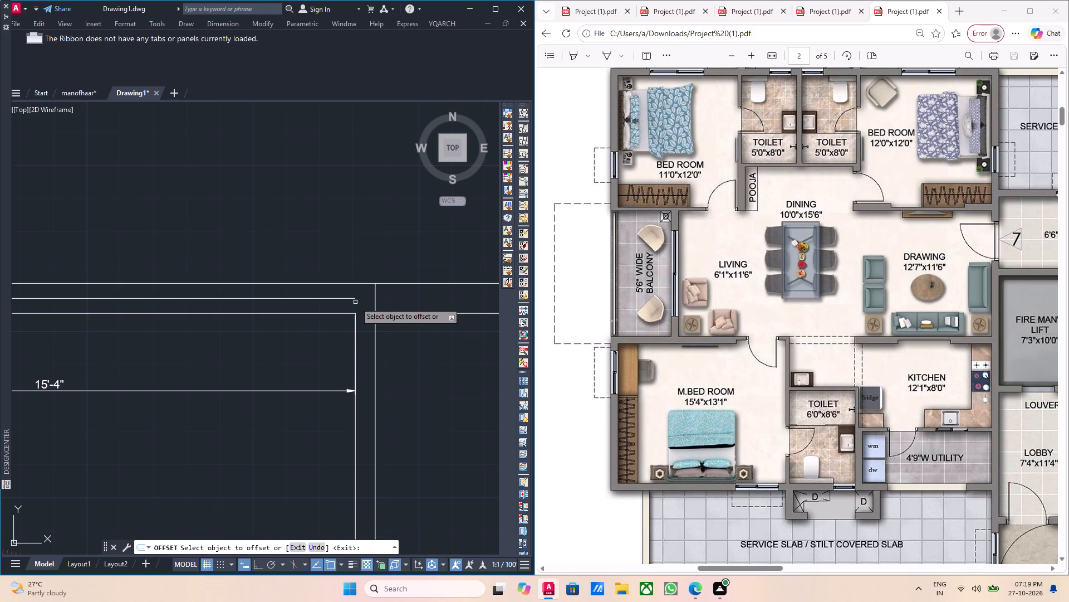
key(Escape)
Stretch the start of the master bedroom side wall's inner ray up to the end of the new middle line inside the horizontal wall.
scroll(357, 344, up, 3)
click(356, 343)
click(355, 293)
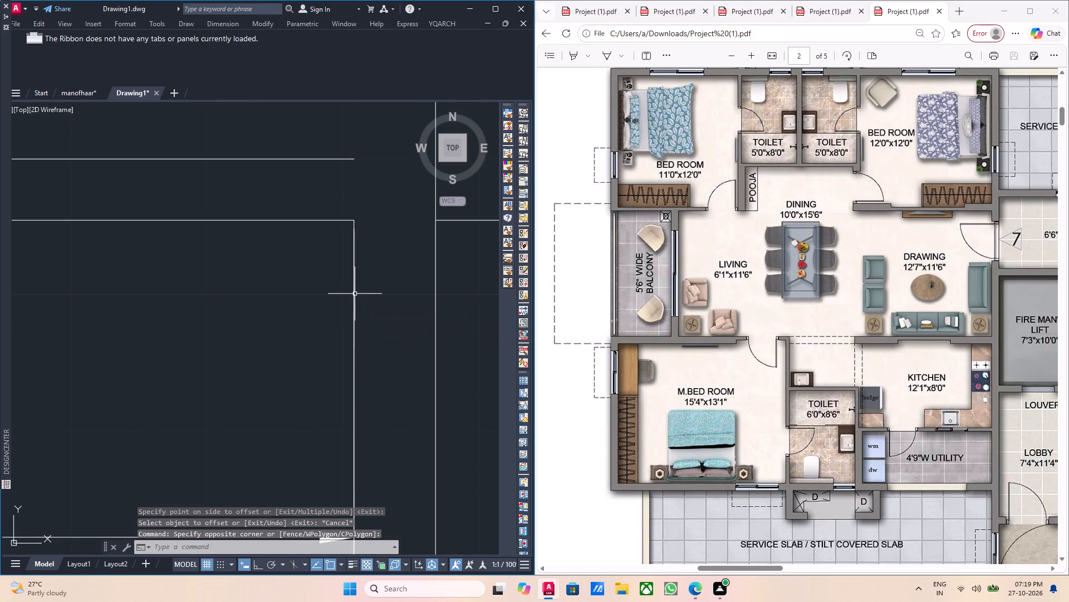
drag(365, 291, 346, 292)
click(324, 291)
middle_drag(382, 262, 385, 314)
click(357, 271)
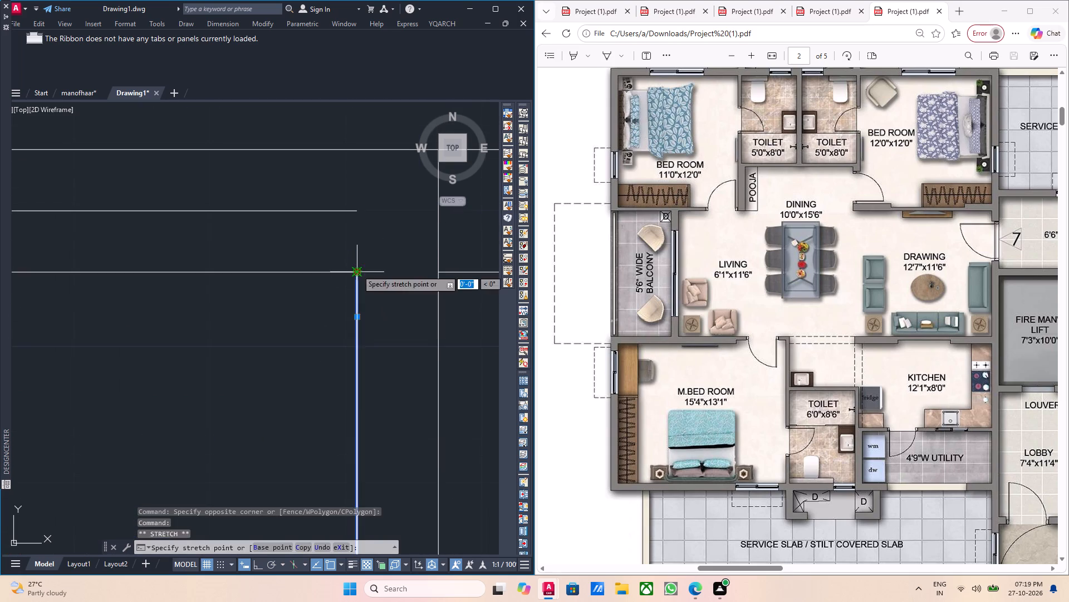
click(356, 211)
key(Escape)
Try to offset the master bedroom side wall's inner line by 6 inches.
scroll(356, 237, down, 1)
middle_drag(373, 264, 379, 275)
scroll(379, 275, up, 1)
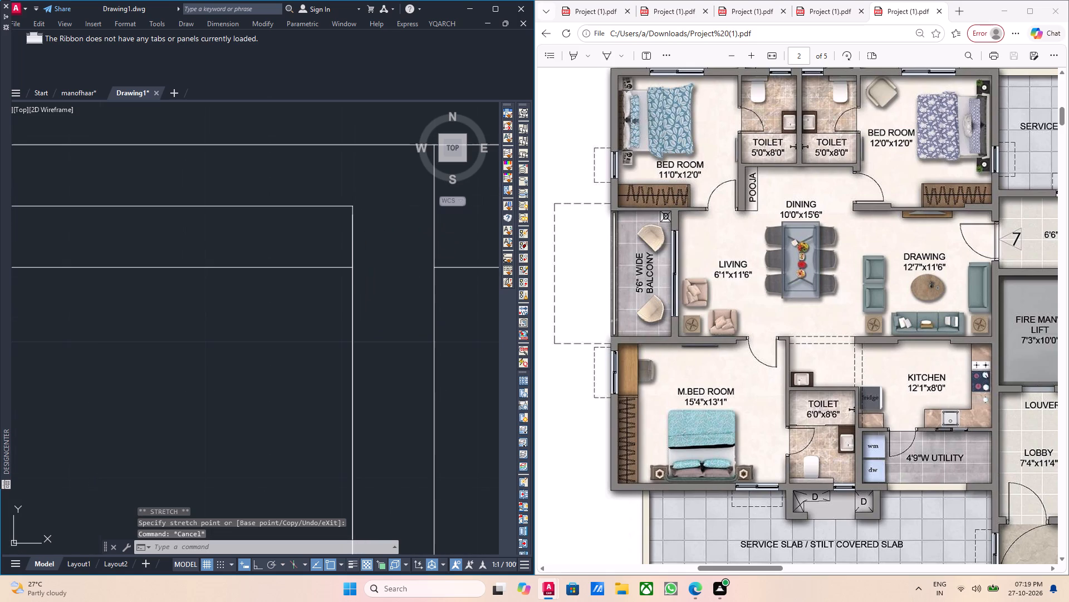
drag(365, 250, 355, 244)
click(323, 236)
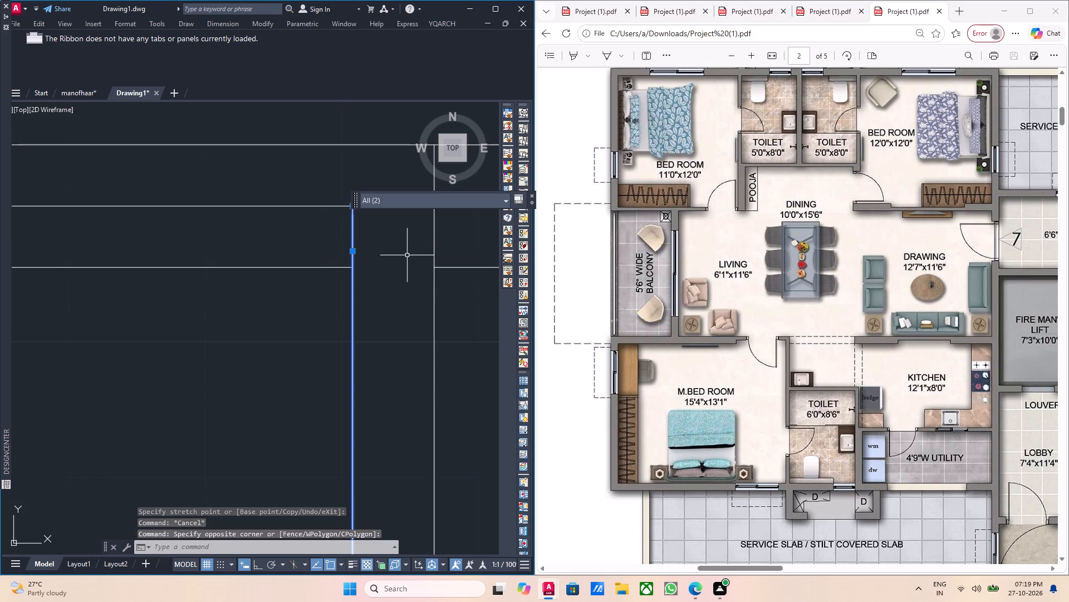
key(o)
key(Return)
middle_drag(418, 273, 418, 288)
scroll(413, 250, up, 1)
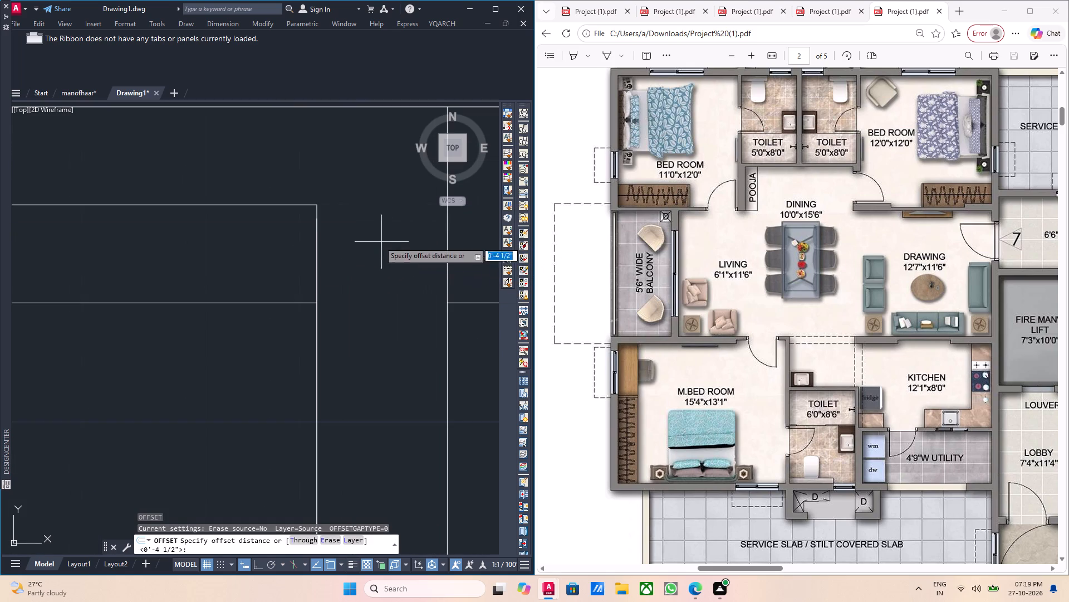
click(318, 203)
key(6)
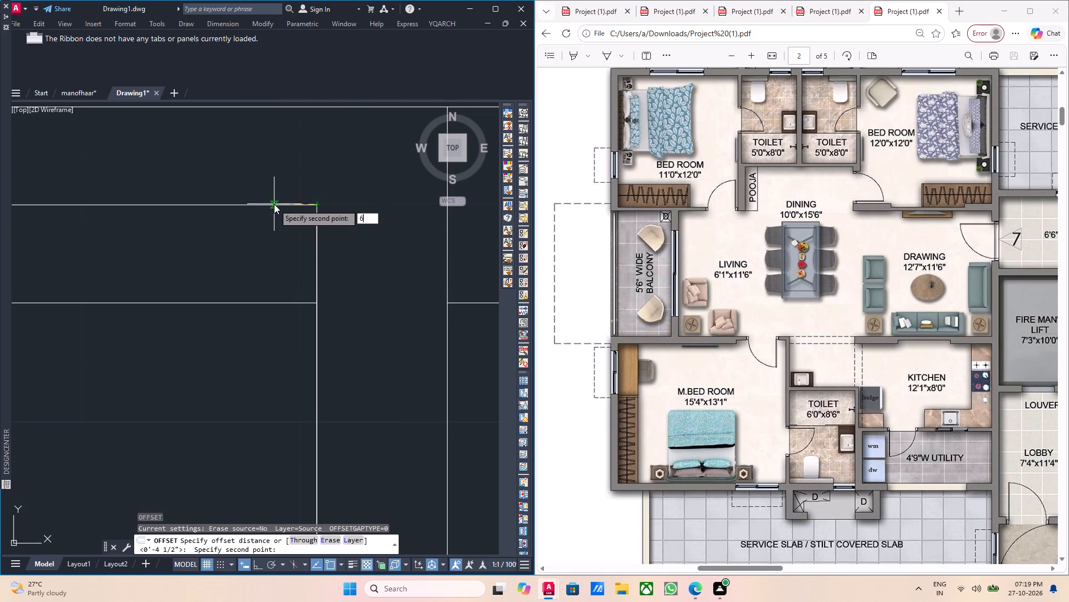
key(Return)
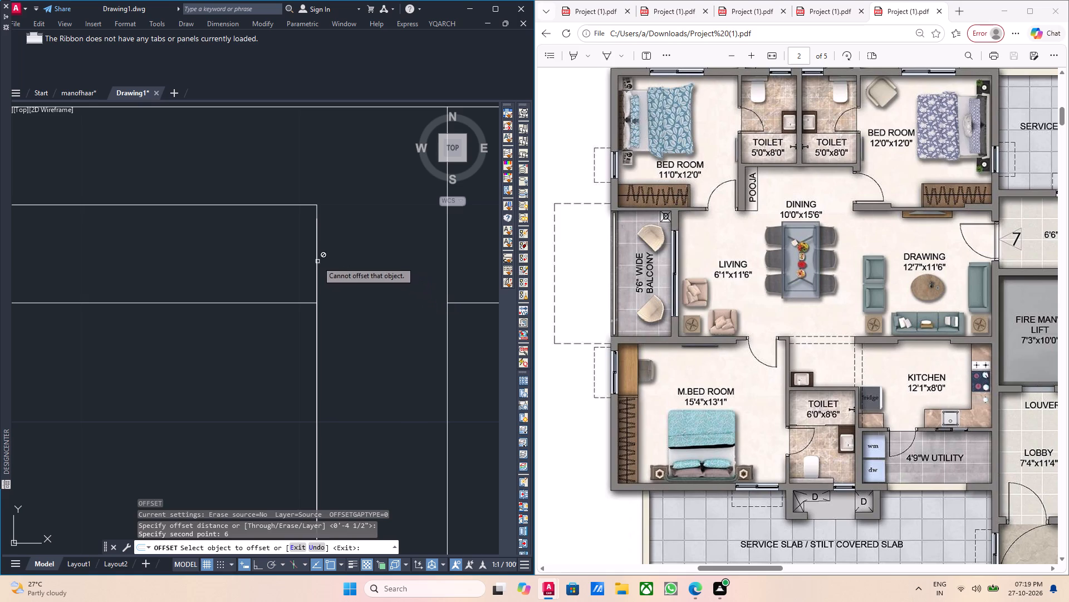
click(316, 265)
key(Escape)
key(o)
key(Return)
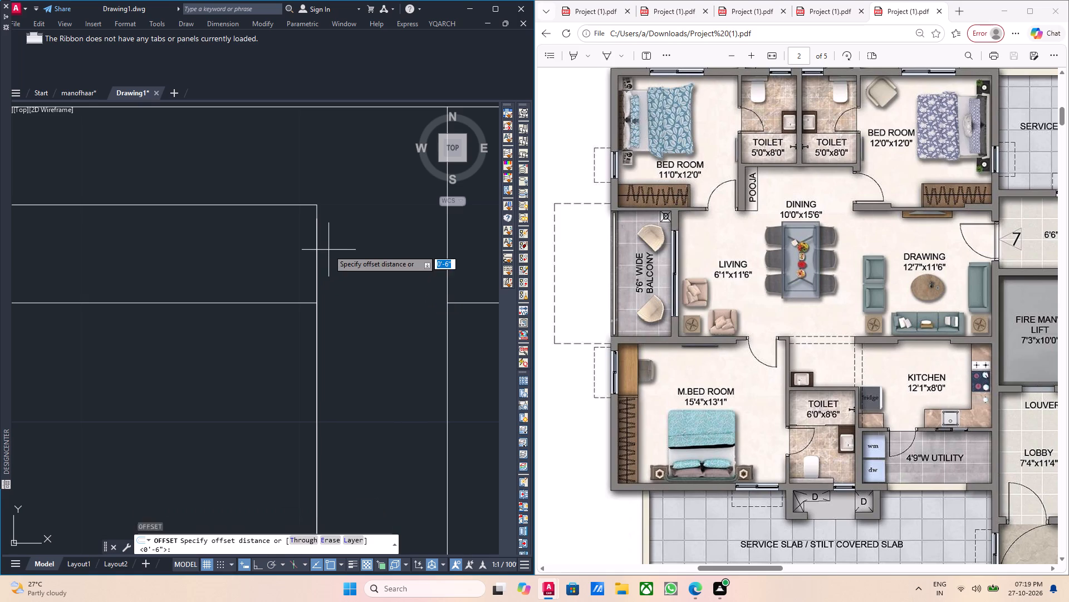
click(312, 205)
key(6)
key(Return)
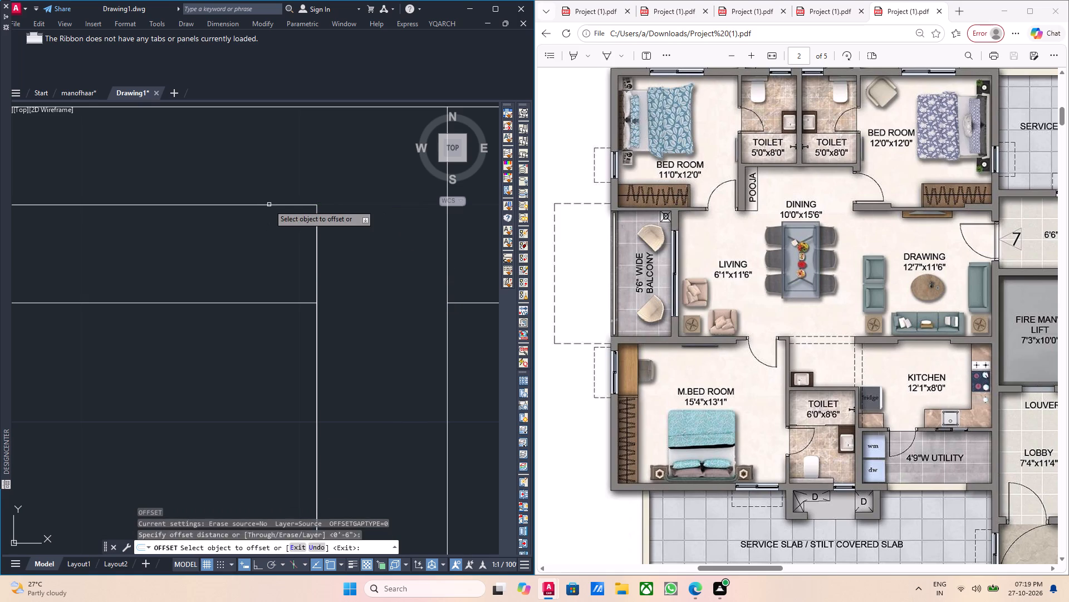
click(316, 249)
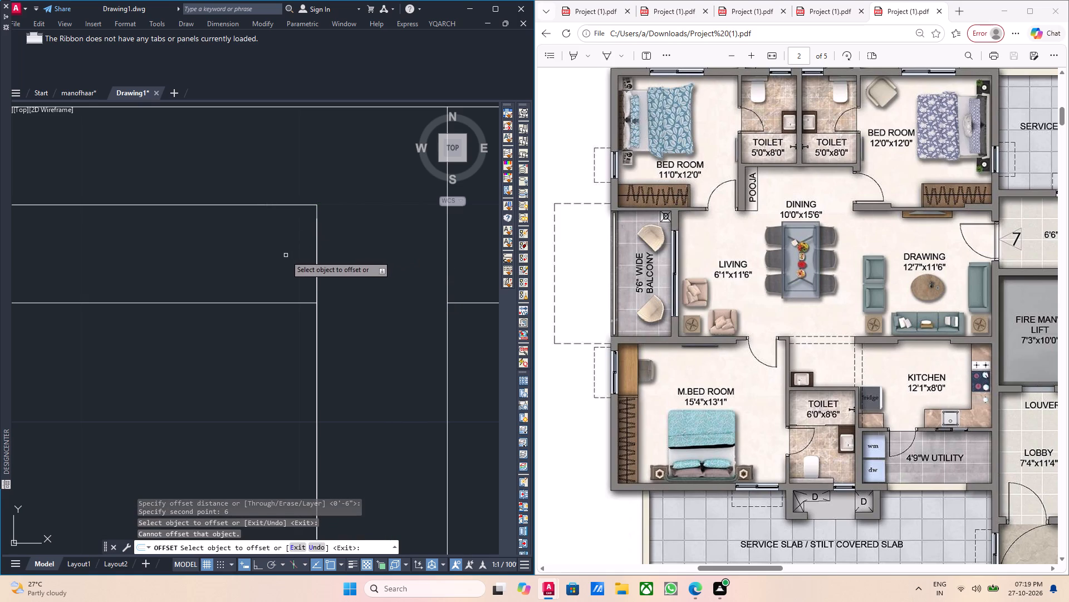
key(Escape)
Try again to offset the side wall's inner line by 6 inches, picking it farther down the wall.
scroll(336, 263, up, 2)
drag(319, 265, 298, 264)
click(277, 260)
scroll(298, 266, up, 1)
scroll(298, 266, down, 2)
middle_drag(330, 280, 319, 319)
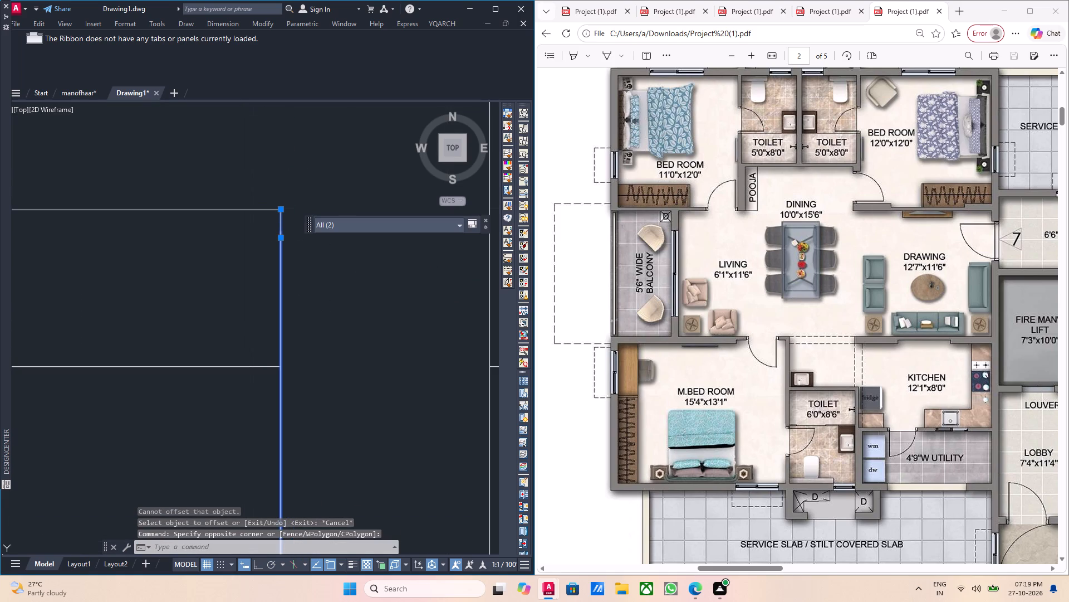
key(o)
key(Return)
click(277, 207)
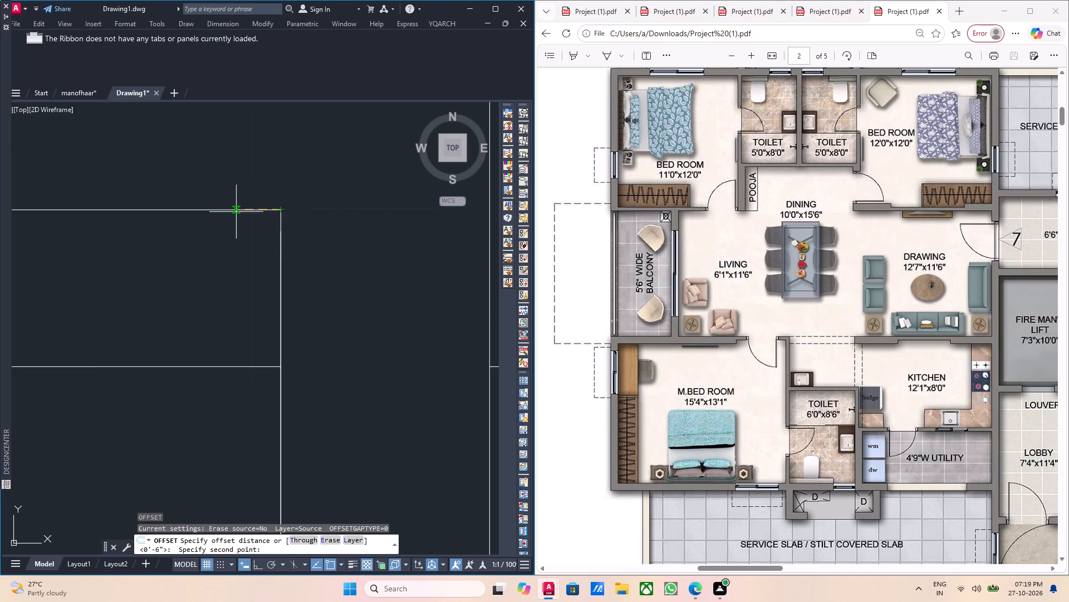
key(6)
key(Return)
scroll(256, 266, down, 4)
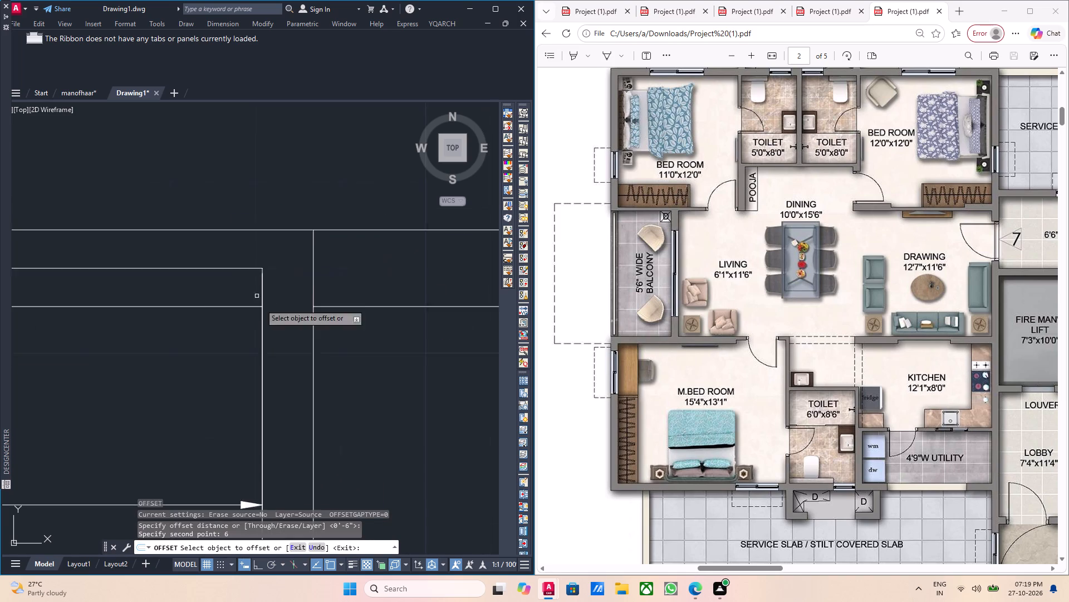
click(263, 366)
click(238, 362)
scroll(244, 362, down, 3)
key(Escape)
Offset the side wall's inner ray 6 inches into the master bedroom to mark the near side of the door opening.
middle_drag(246, 398, 273, 240)
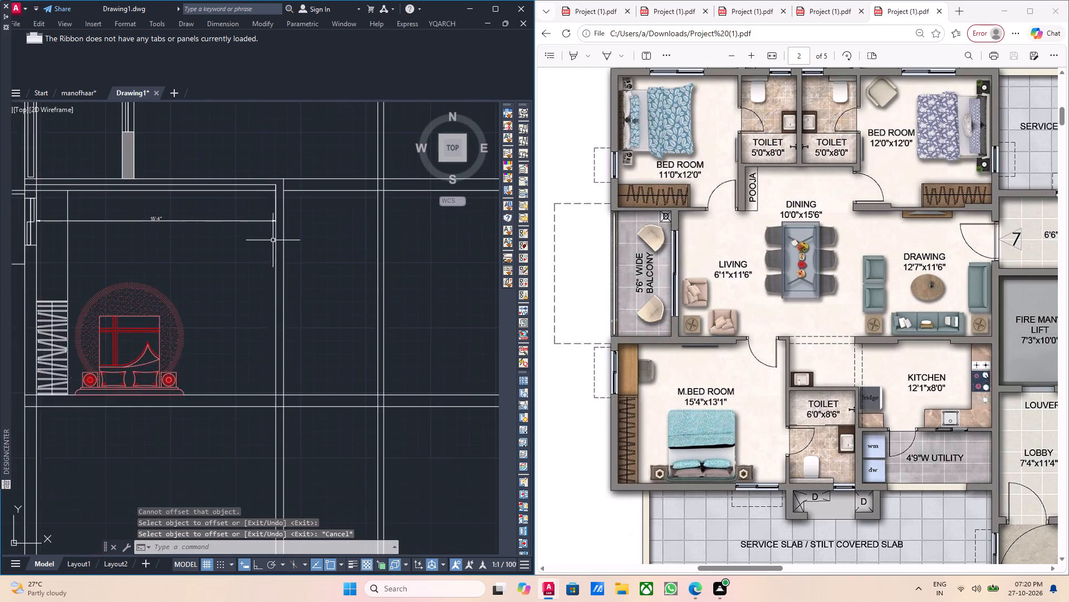
scroll(281, 339, up, 2)
scroll(278, 323, down, 4)
middle_drag(278, 324, 282, 358)
scroll(276, 309, up, 4)
key(Escape)
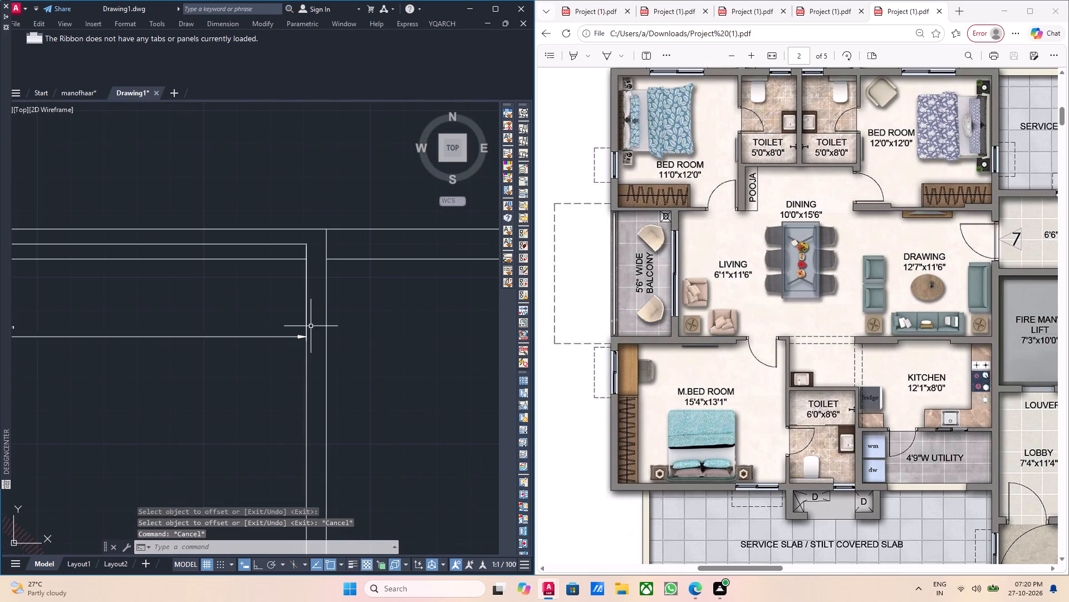
drag(313, 309, 291, 303)
click(284, 300)
key(Escape)
scroll(312, 274, up, 1)
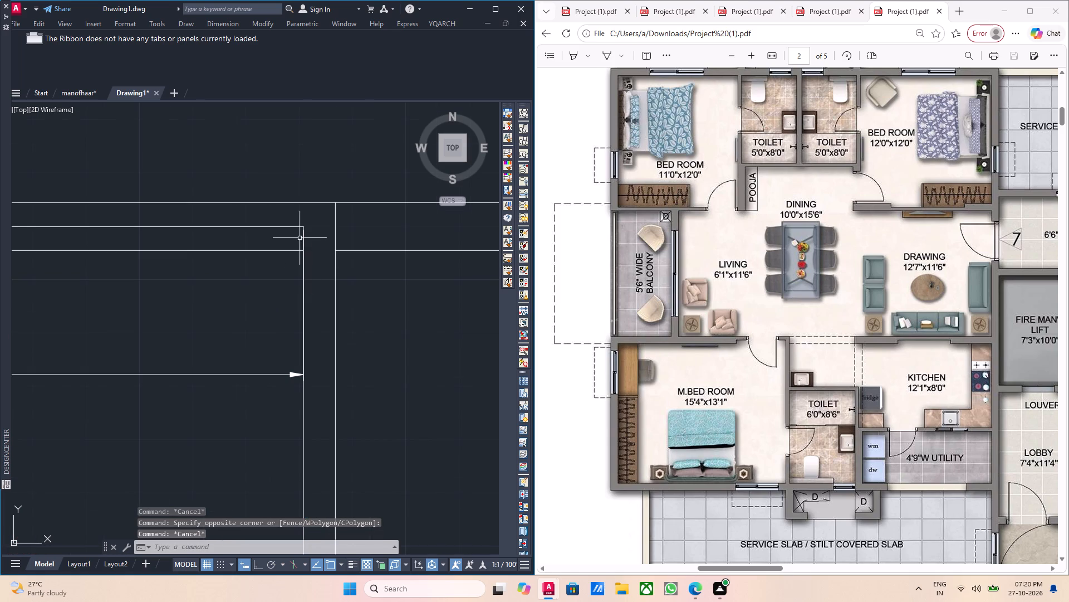
middle_drag(328, 415, 310, 330)
click(287, 432)
click(278, 430)
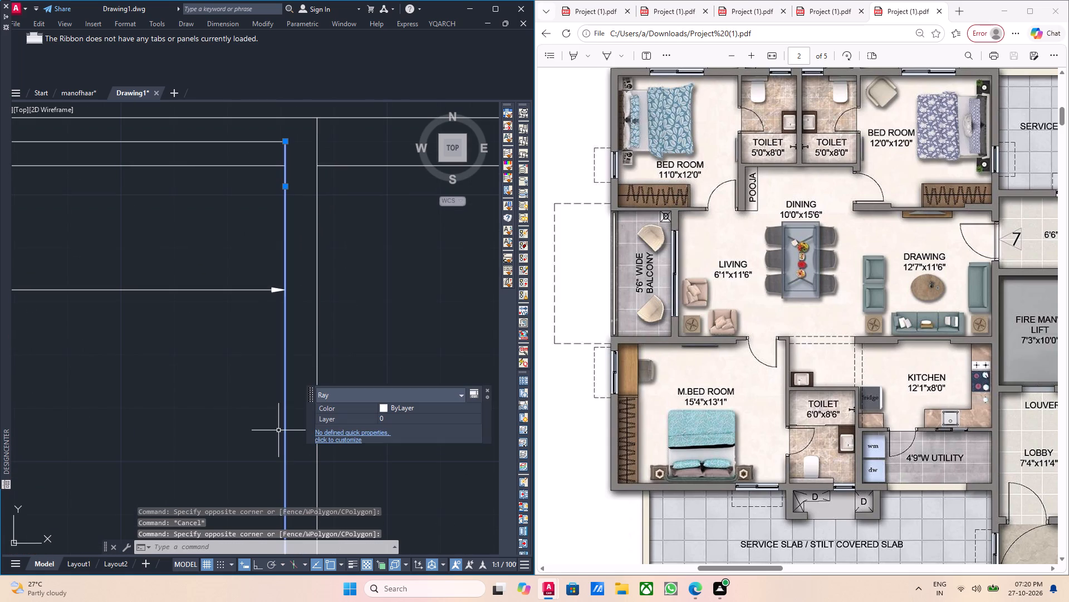
key(o)
key(Return)
click(285, 142)
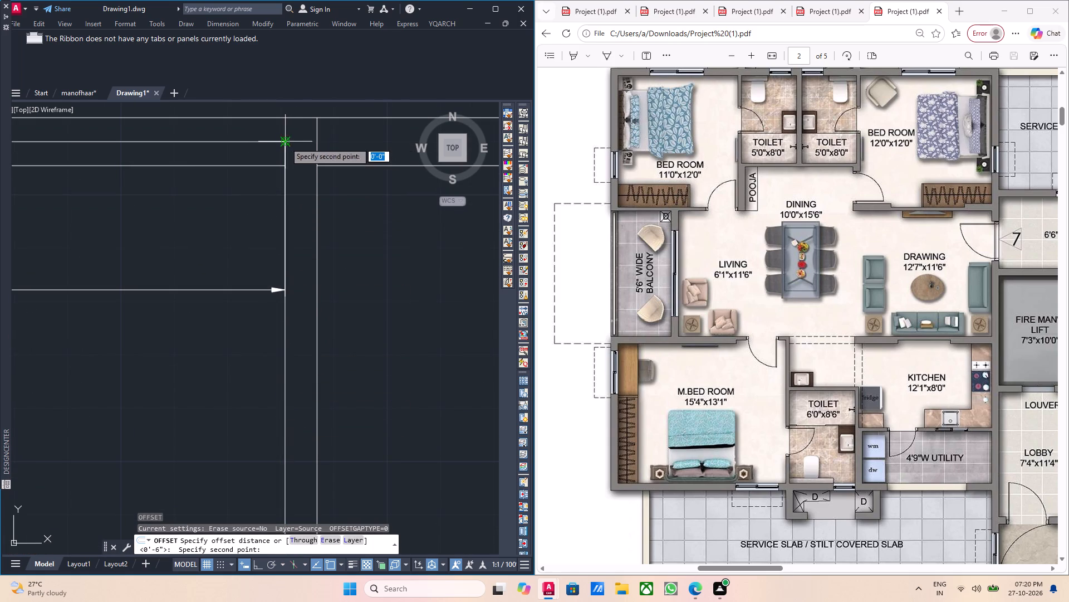
key(6)
key(Return)
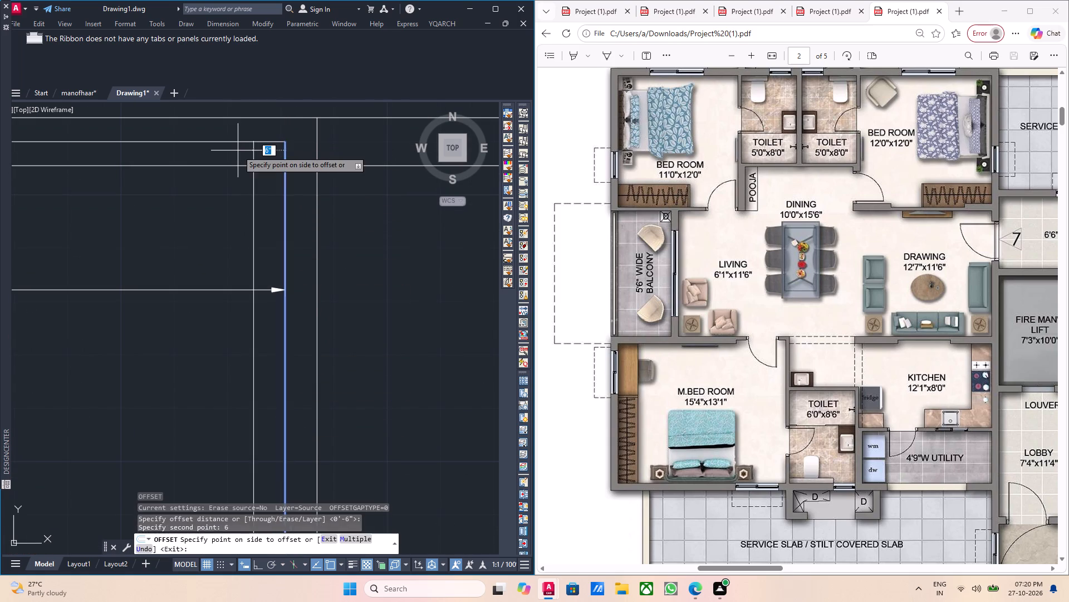
click(238, 152)
scroll(236, 161, down, 2)
key(Escape)
Close the DesignCenter palette and offset the near door-side ray 3'6" farther into the master bedroom for the opening's far side.
middle_drag(238, 171, 258, 221)
scroll(244, 218, up, 3)
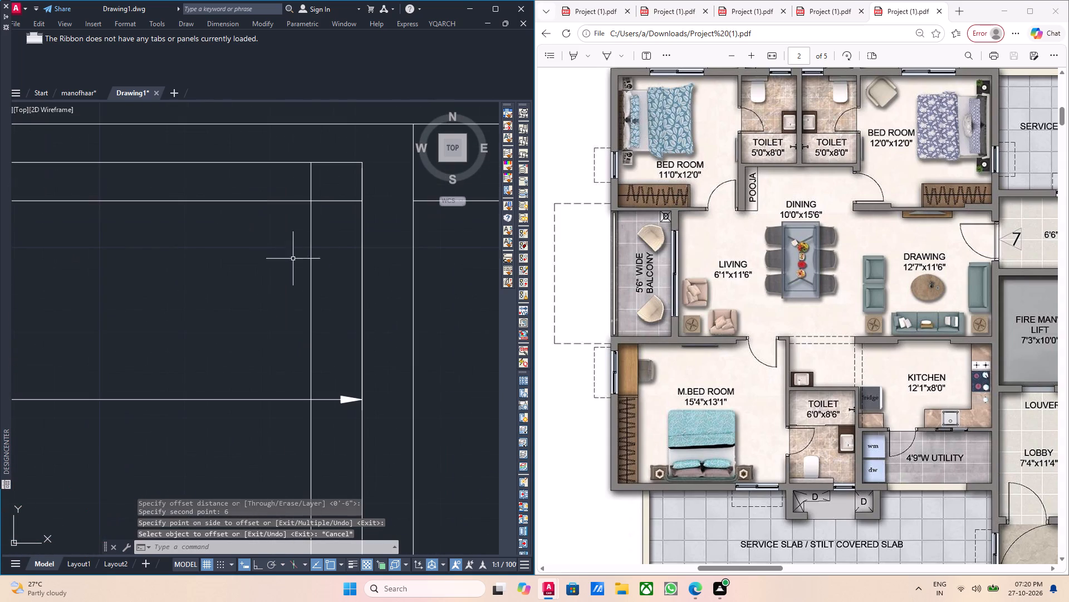
drag(329, 262, 309, 267)
click(262, 268)
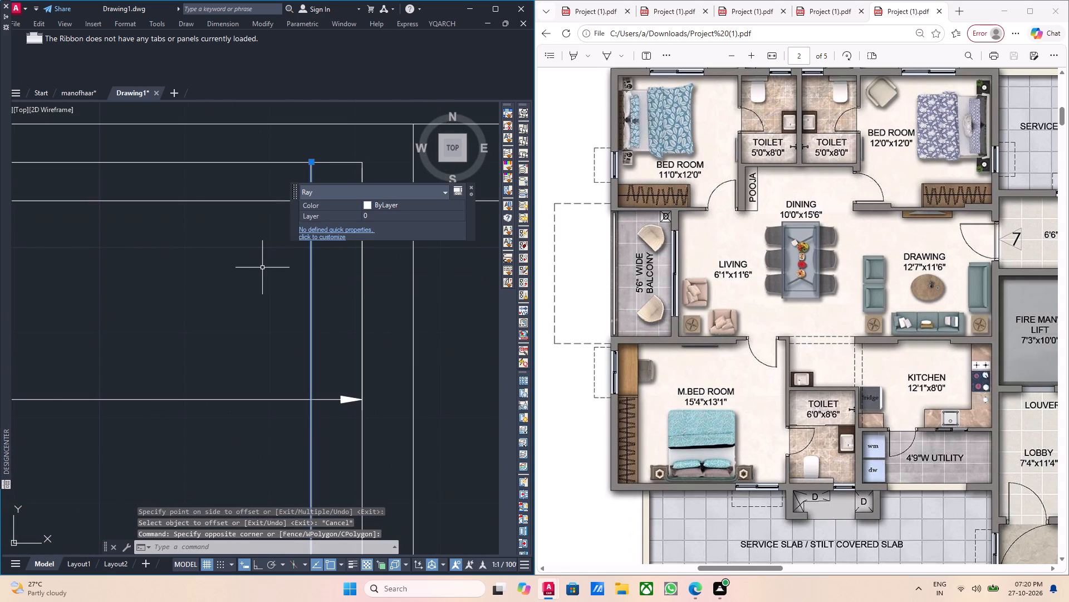
key(o)
key(Return)
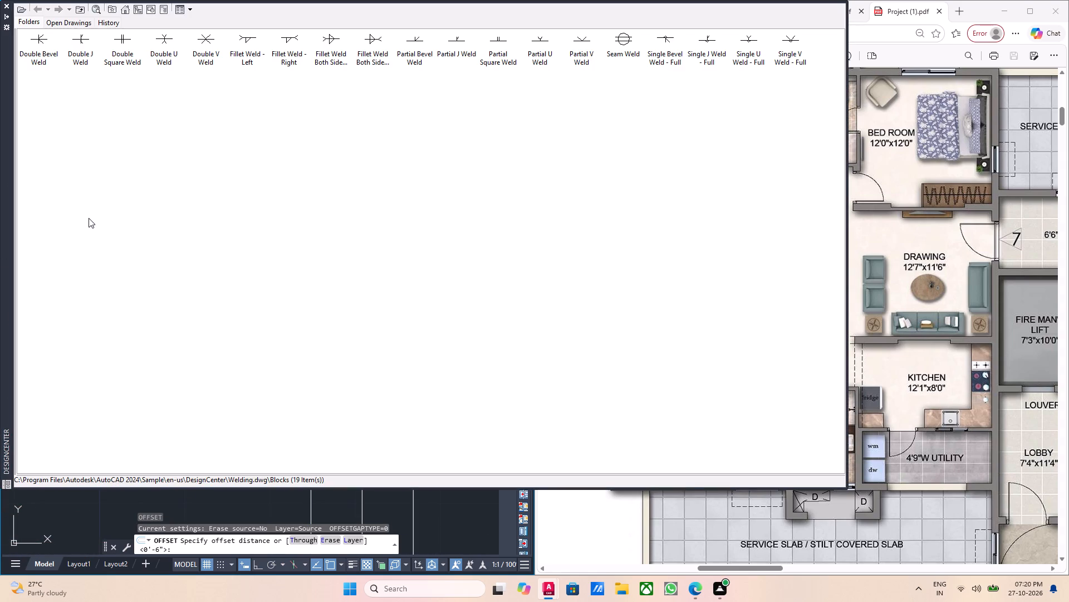
click(4, 6)
drag(311, 163, 298, 162)
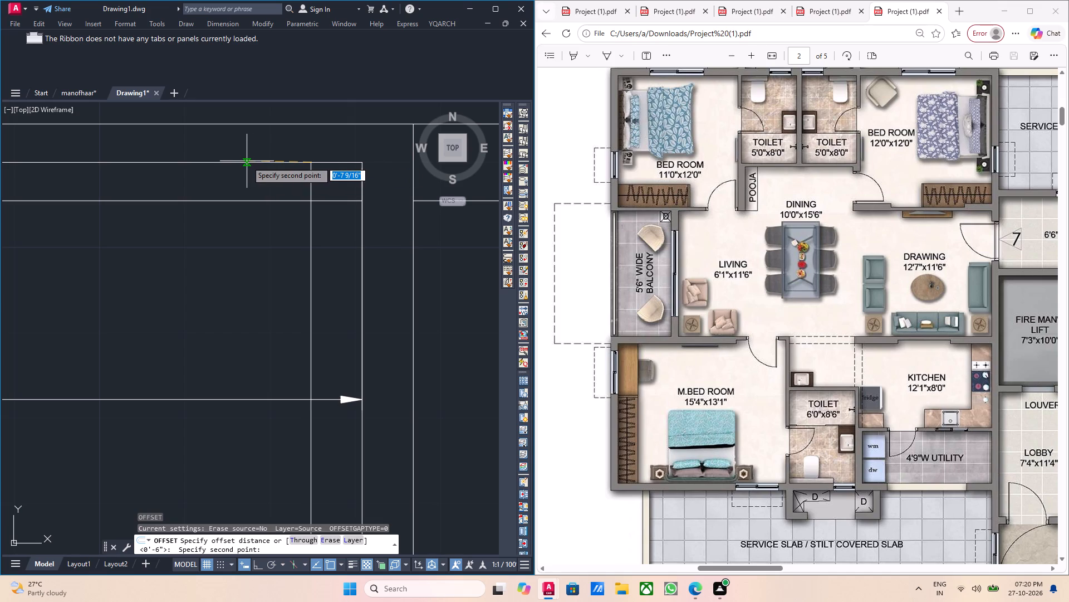
text(3'6)
key(Return)
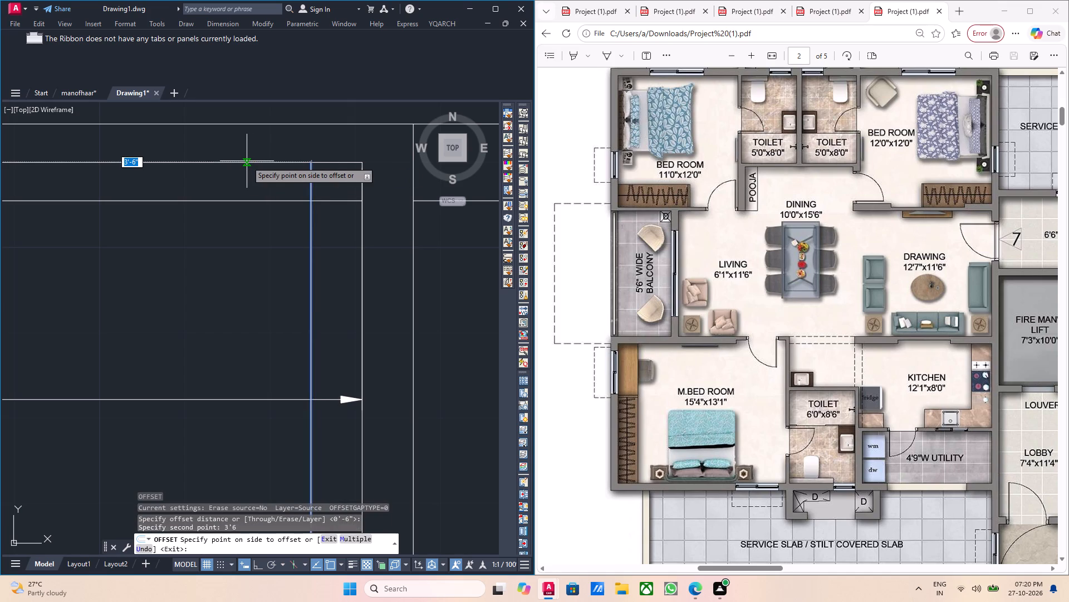
scroll(169, 196, down, 2)
click(159, 263)
middle_drag(156, 242, 182, 287)
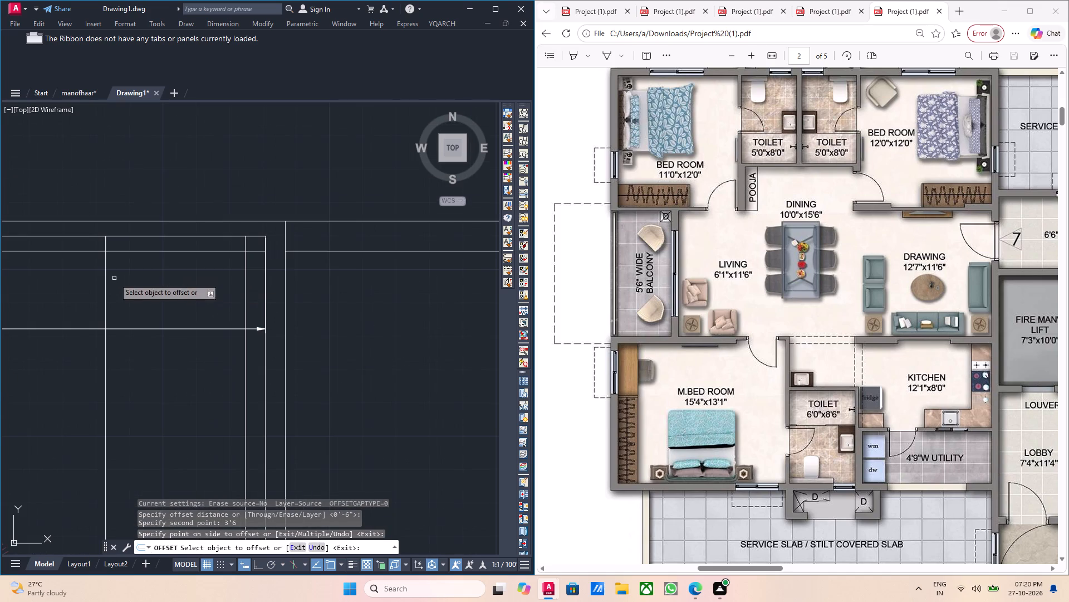
middle_drag(145, 273, 186, 329)
scroll(145, 273, up, 1)
key(Escape)
scroll(131, 304, up, 3)
key(Escape)
Stretch the start of the door opening's far-side ray up to the horizontal wall's upper line.
drag(103, 230, 75, 224)
click(56, 221)
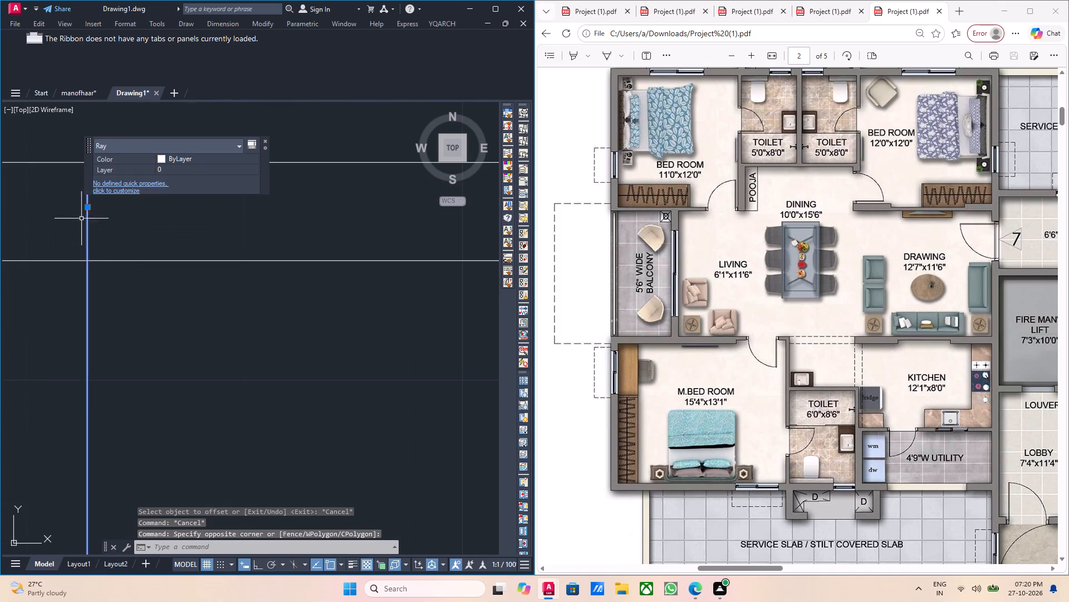
middle_drag(128, 242, 201, 346)
click(160, 265)
middle_drag(174, 203, 168, 242)
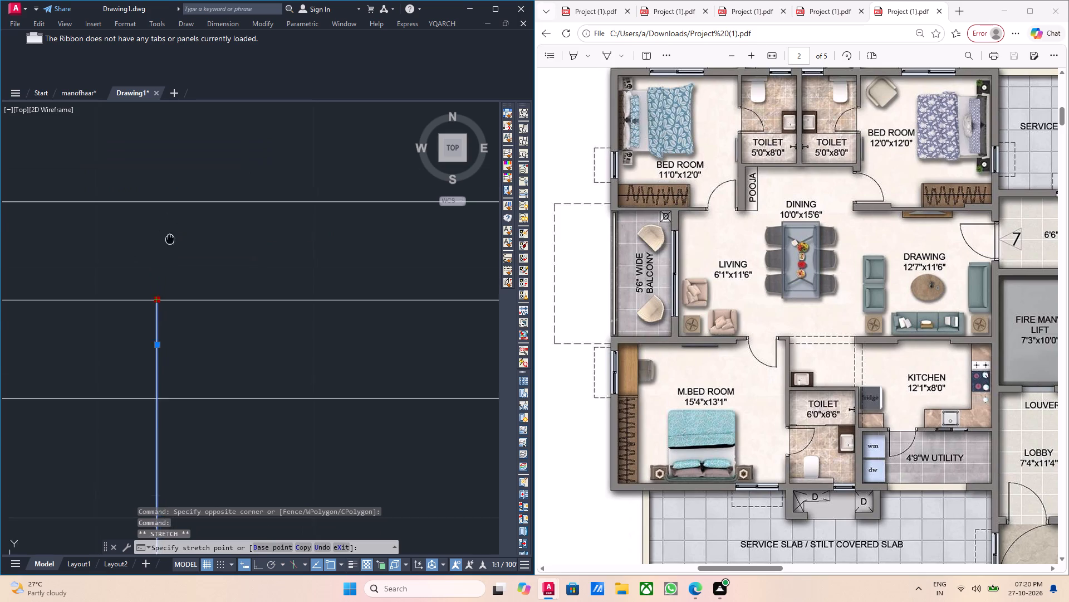
middle_drag(168, 242, 164, 266)
click(149, 230)
key(Escape)
Trim the horizontal wall's lower line between the two vertical rays marking the master bedroom door opening.
scroll(179, 271, down, 3)
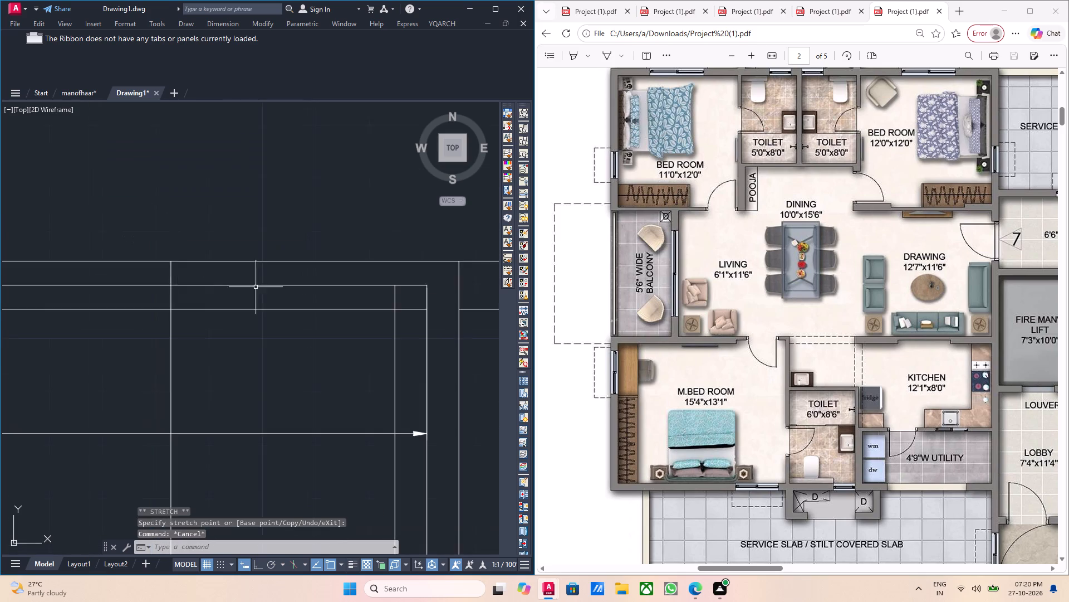
middle_drag(242, 293, 202, 303)
middle_click(208, 308)
middle_drag(219, 322, 214, 322)
middle_drag(244, 319, 232, 334)
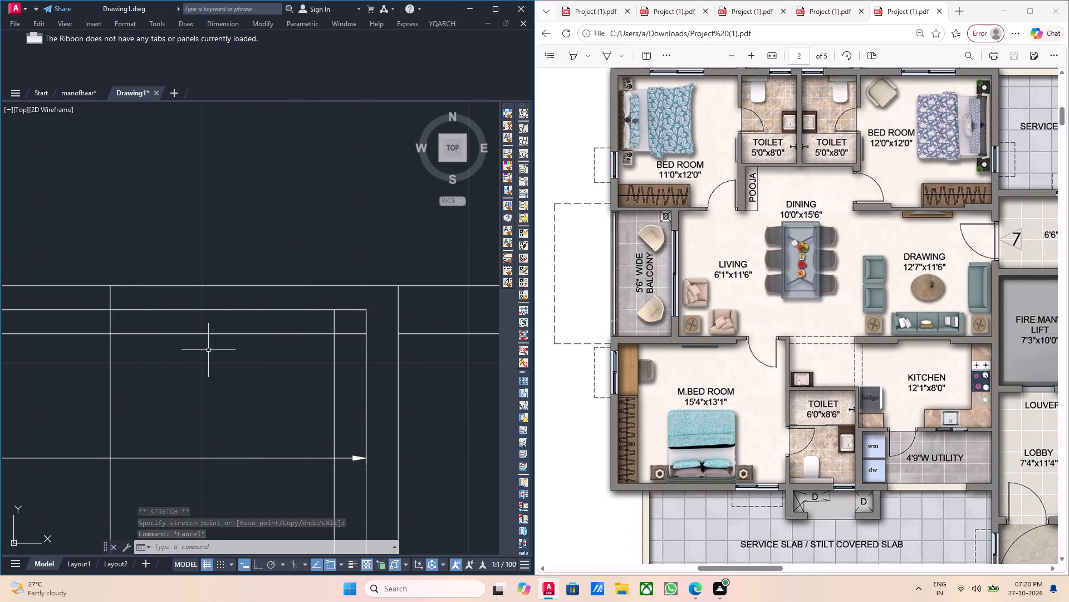
text(tr)
key(Return)
click(229, 340)
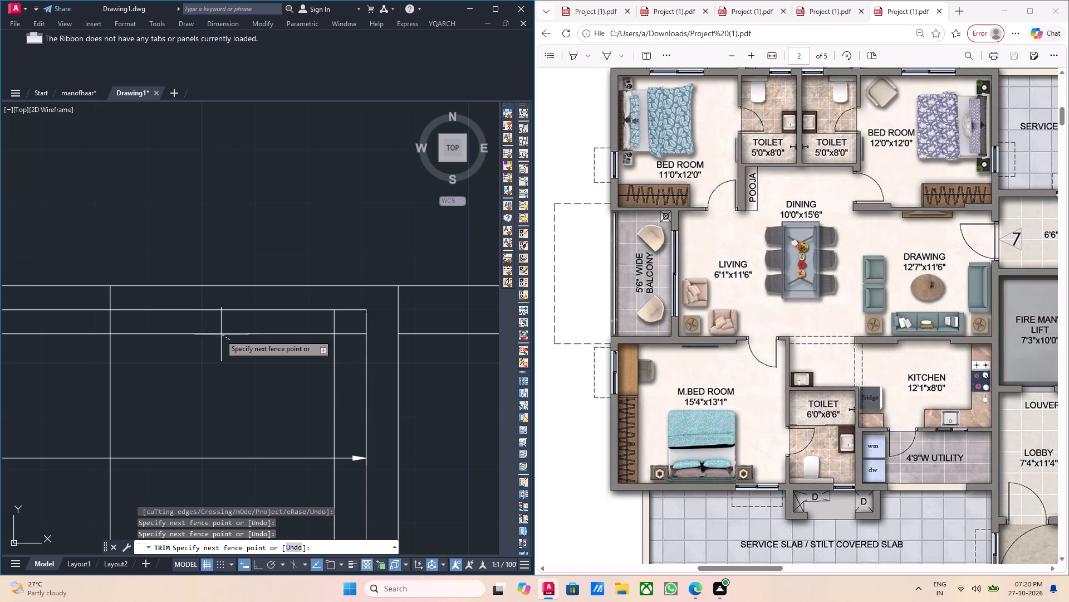
click(219, 334)
click(251, 333)
key(Escape)
Stretch the start of the door opening's near-side ray up to the horizontal wall's upper line.
scroll(313, 334, up, 2)
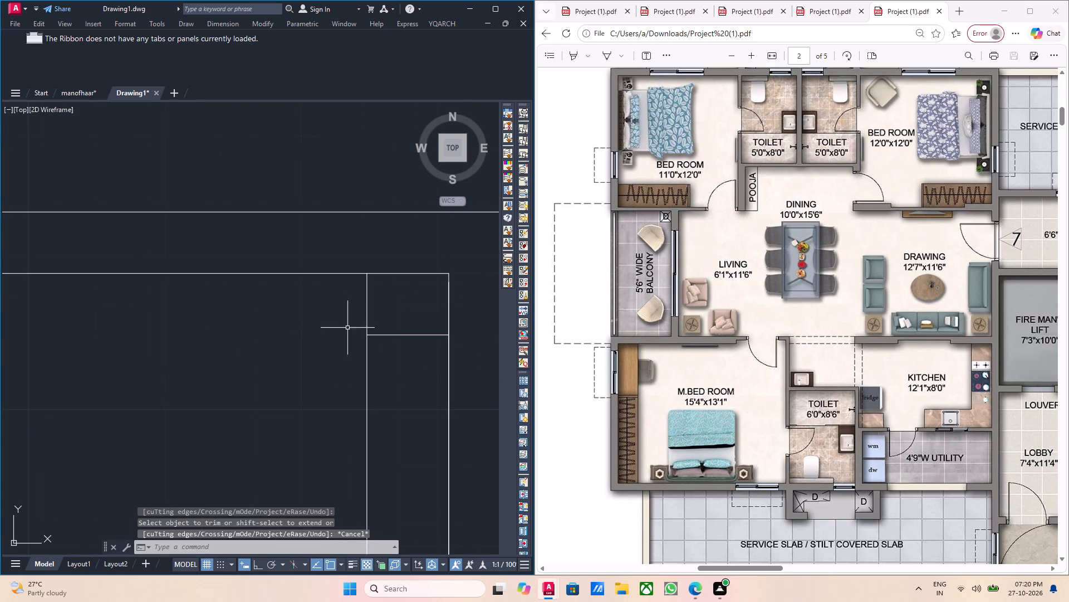
click(401, 308)
click(358, 306)
click(370, 271)
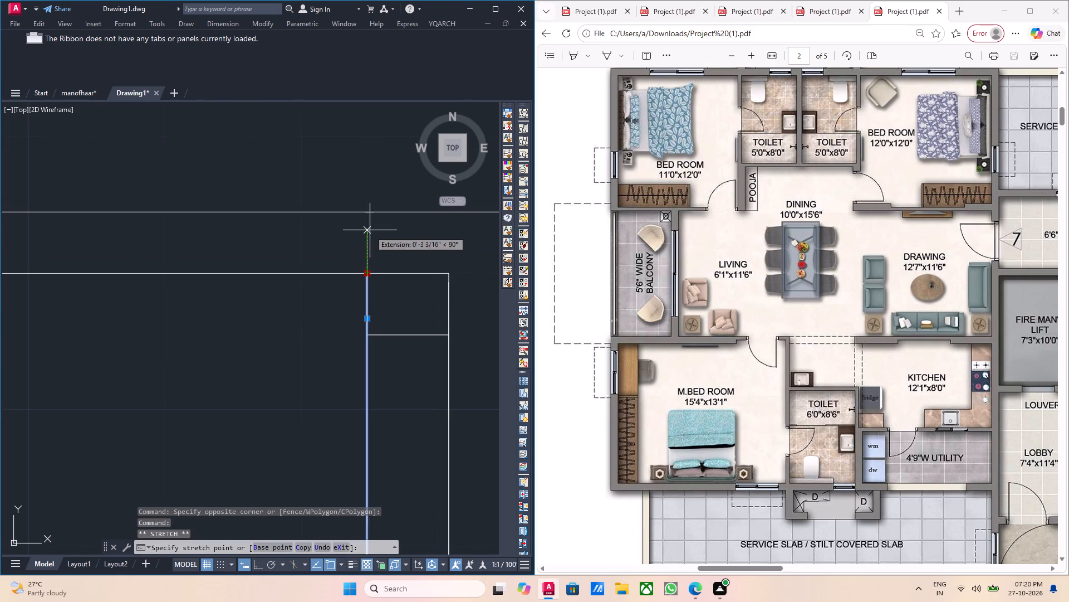
click(366, 215)
scroll(366, 215, down, 3)
key(Escape)
middle_drag(376, 287, 354, 308)
scroll(352, 273, up, 1)
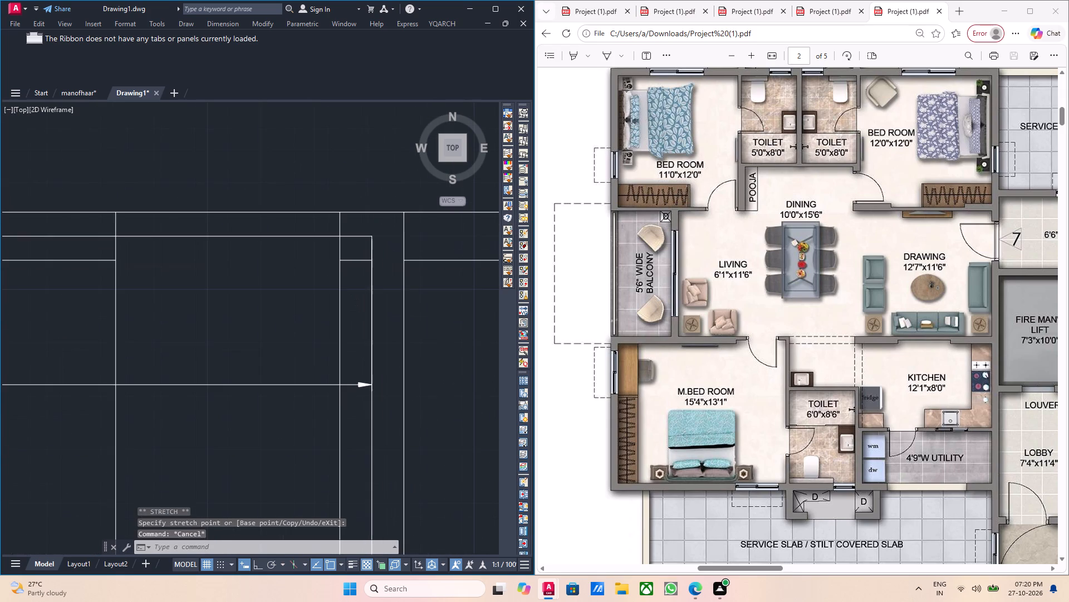
Delete the short 6" piece of the horizontal wall's lower line beside the master bedroom door opening's near side.
scroll(352, 273, up, 1)
click(366, 259)
click(360, 247)
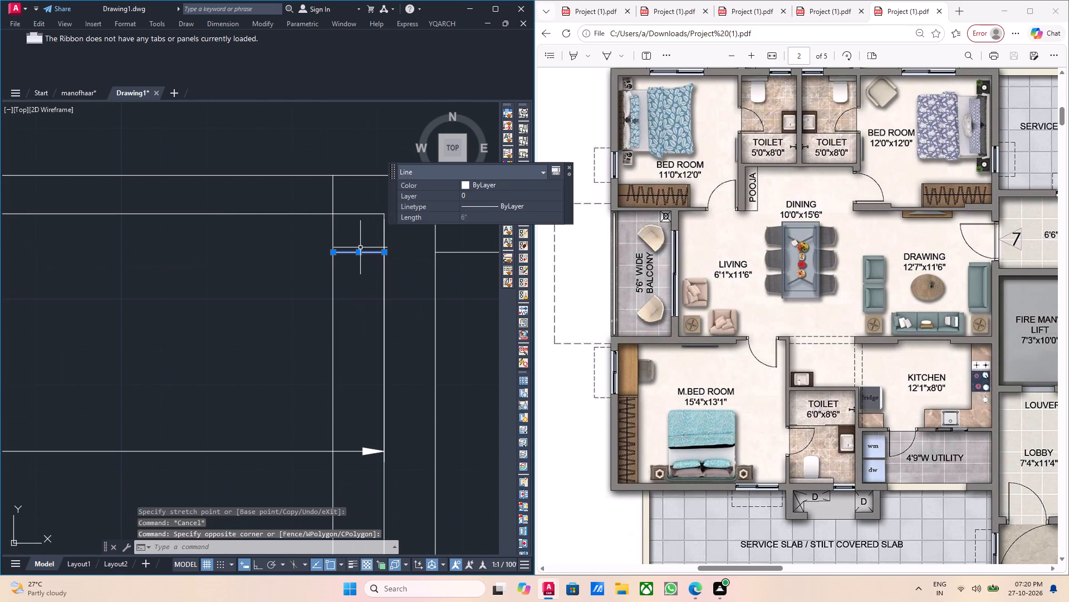
key(Delete)
Mirror the 11'0"x12'0" bedroom's door about a horizontal line so the copy swings downward, keeping the original door.
scroll(360, 247, down, 2)
middle_drag(328, 255, 332, 290)
scroll(327, 293, down, 3)
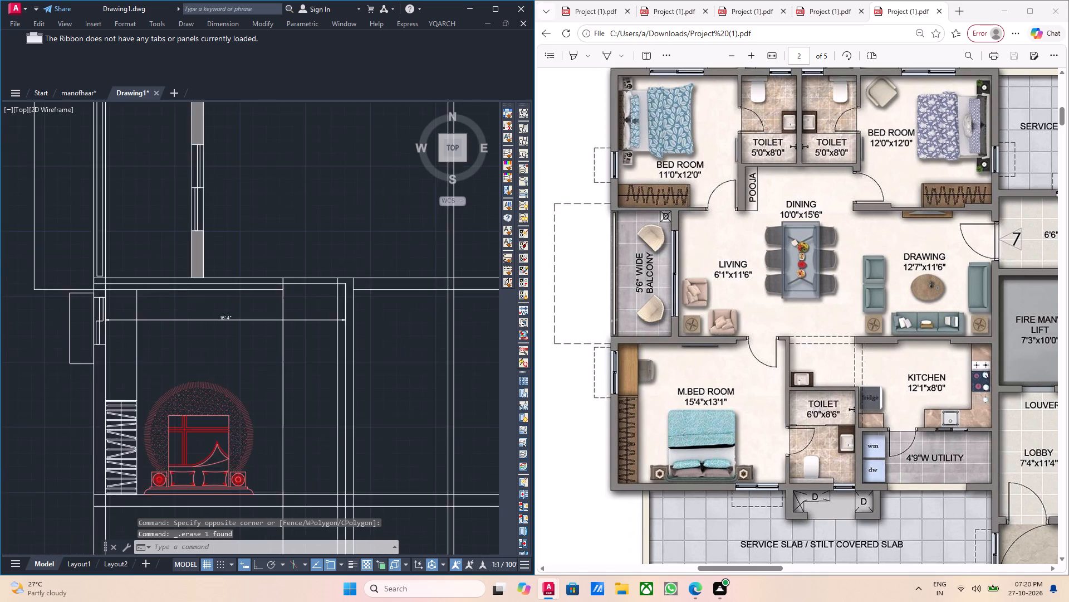
middle_drag(325, 301, 315, 328)
middle_drag(299, 273, 288, 312)
scroll(239, 188, up, 2)
drag(268, 241, 236, 226)
click(215, 216)
middle_drag(297, 274, 258, 269)
text(mi)
key(Return)
click(252, 282)
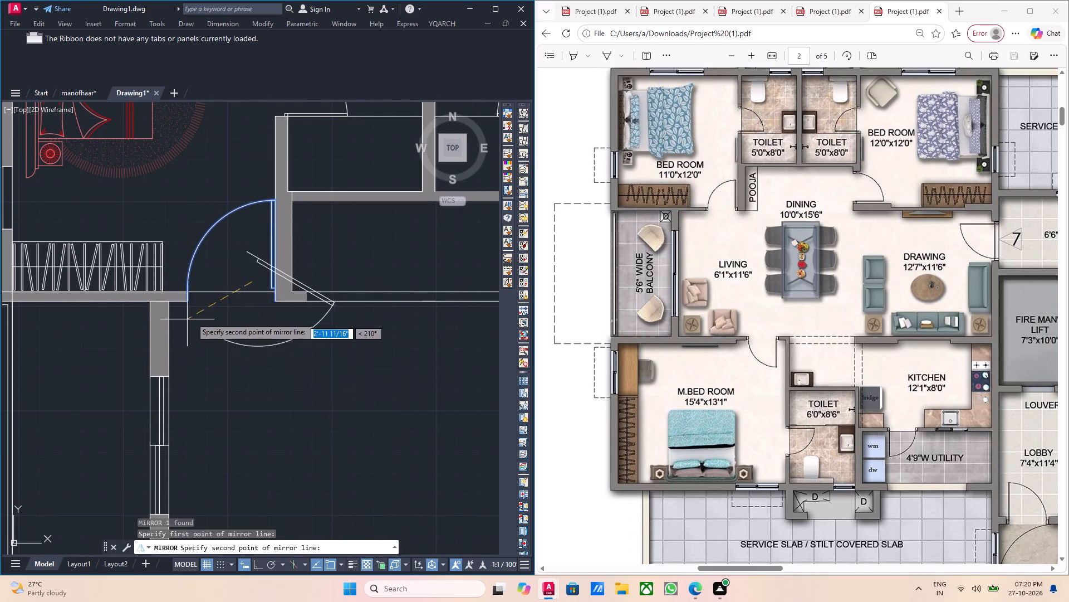
key(F8)
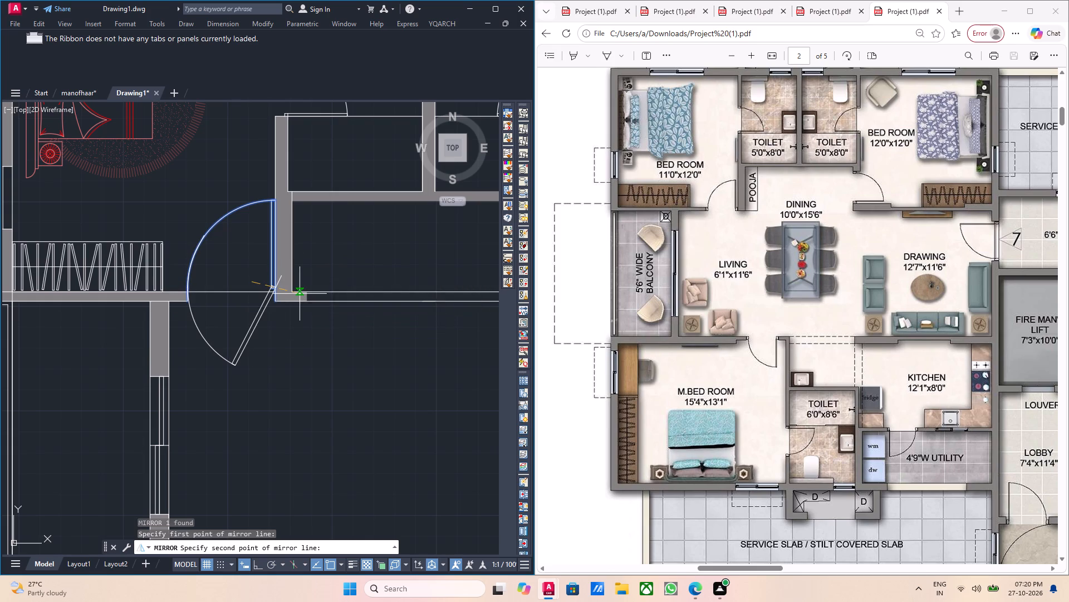
click(337, 260)
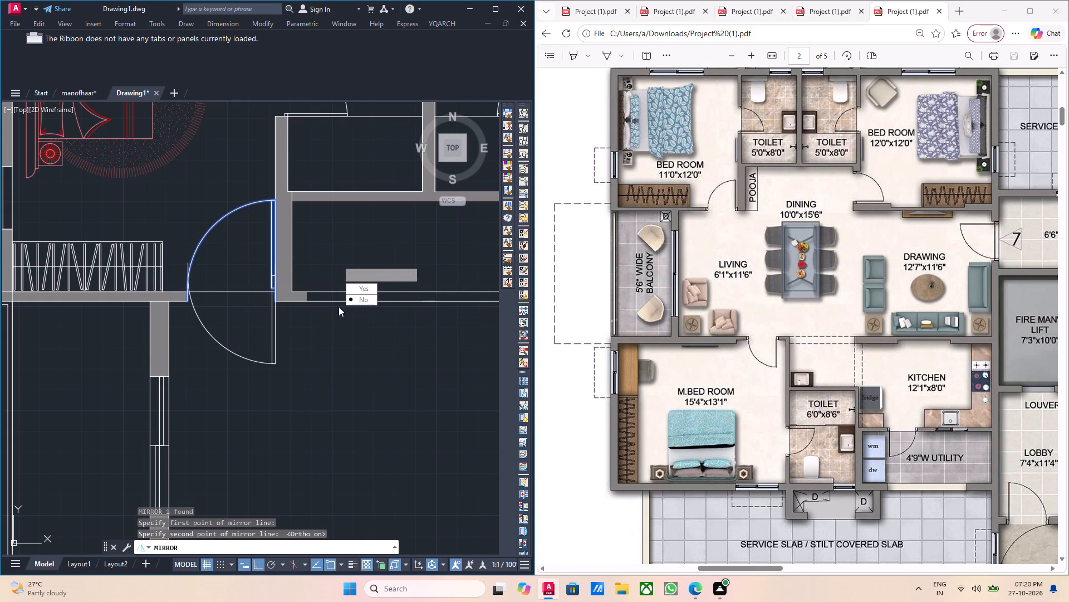
drag(364, 299, 337, 259)
Move the mirrored door by its hinge-side upper end to the near-side top corner of the master bedroom's door opening.
scroll(264, 351, up, 2)
drag(295, 349, 261, 351)
drag(233, 342, 238, 344)
middle_drag(395, 400, 365, 401)
key(m)
key(Return)
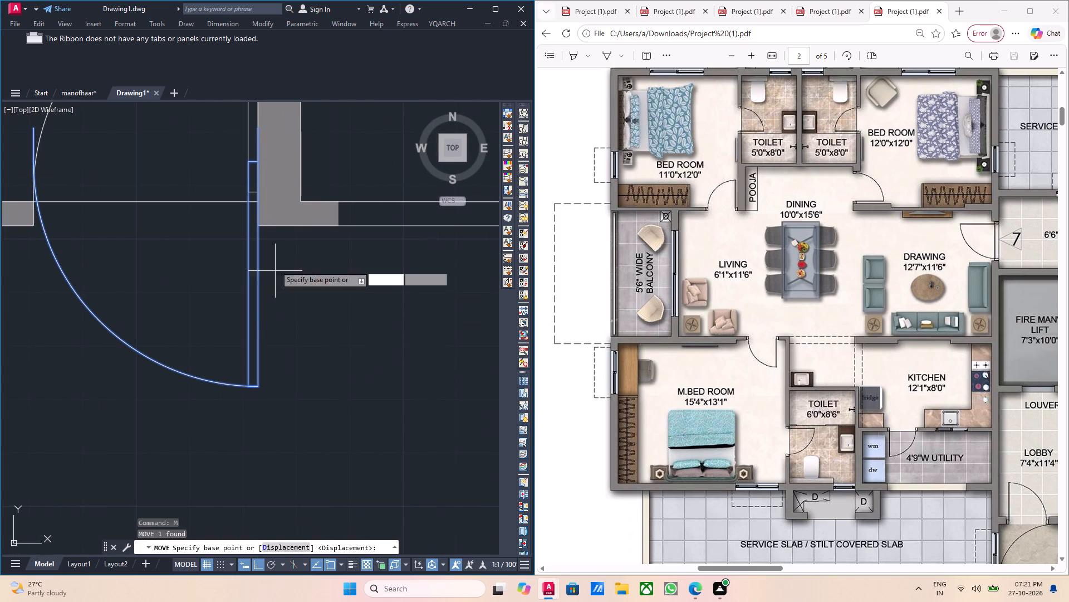
click(254, 127)
scroll(283, 209, down, 3)
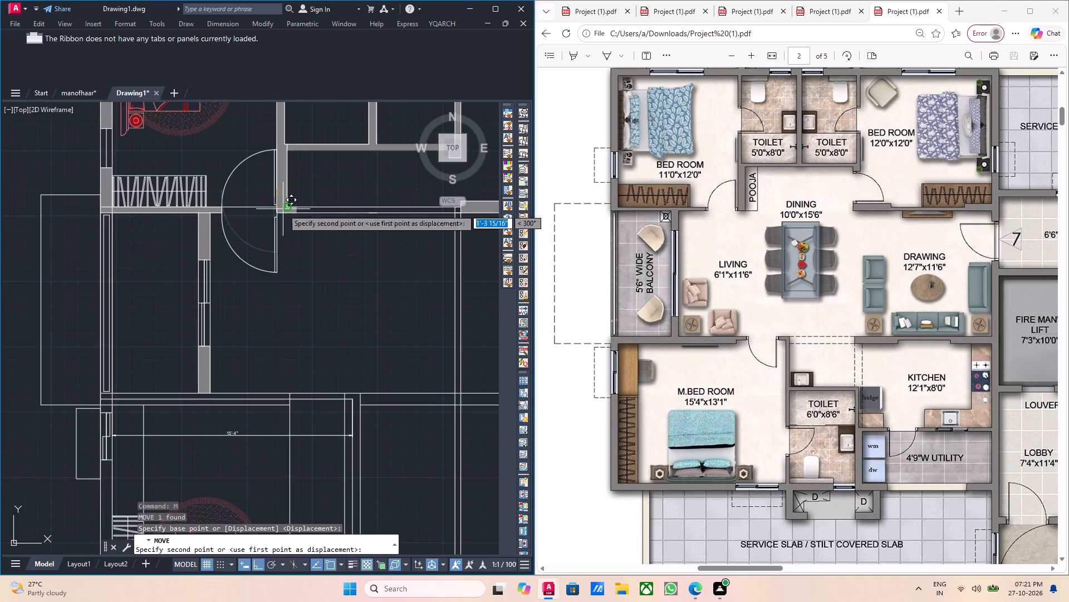
middle_drag(325, 370, 304, 293)
scroll(306, 341, up, 2)
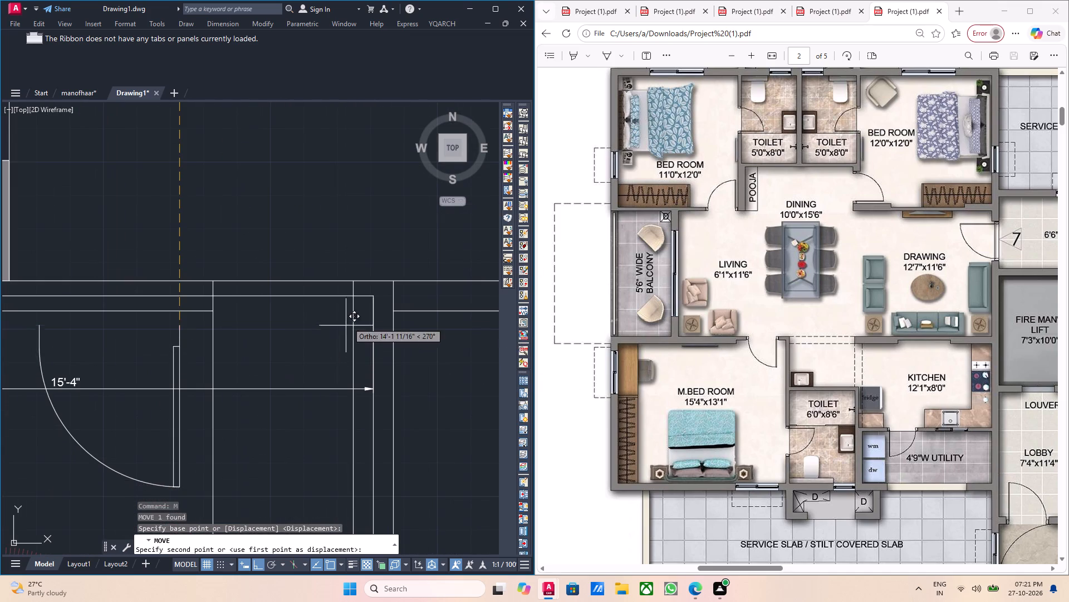
click(352, 283)
key(Escape)
Delete the 15'-4" width dimension in the master bedroom.
middle_drag(312, 389, 299, 329)
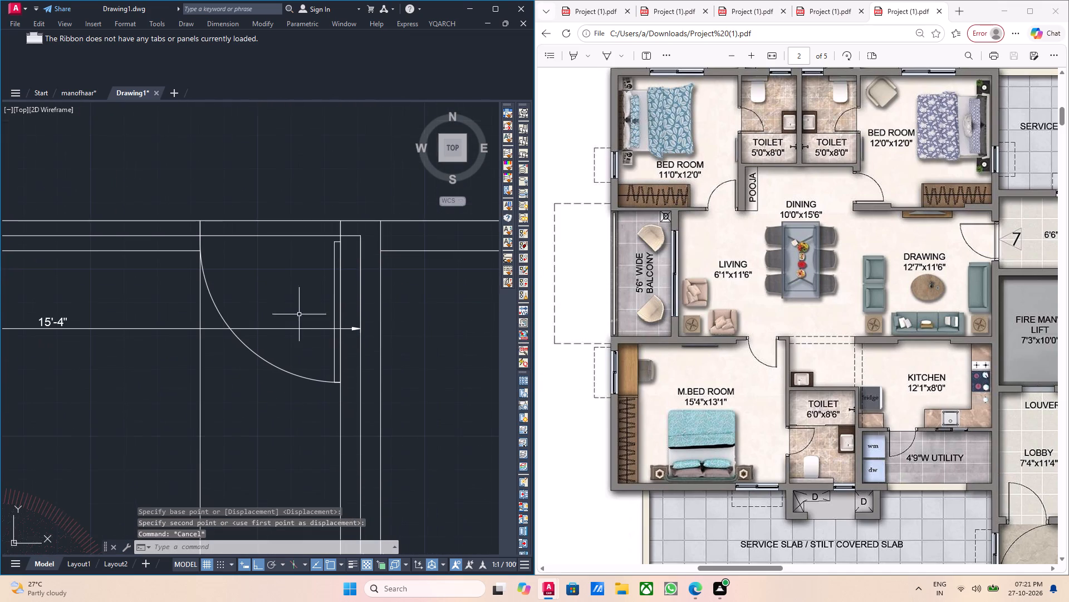
middle_drag(29, 338, 204, 342)
drag(234, 347, 219, 339)
click(189, 321)
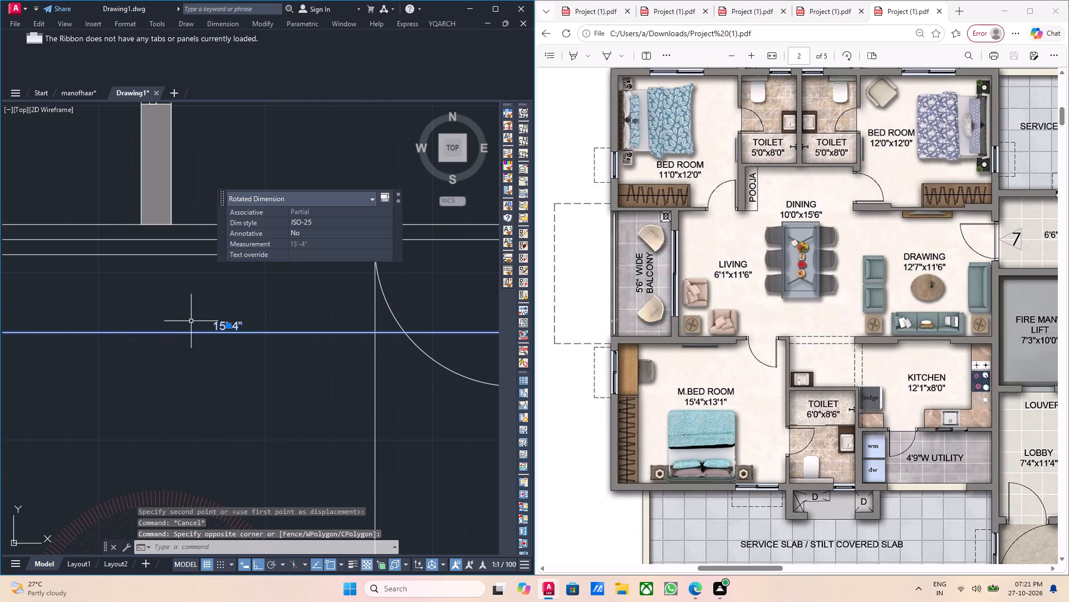
key(Delete)
Trim the horizontal wall's upper and middle lines across the master bedroom's door opening.
scroll(191, 321, down, 2)
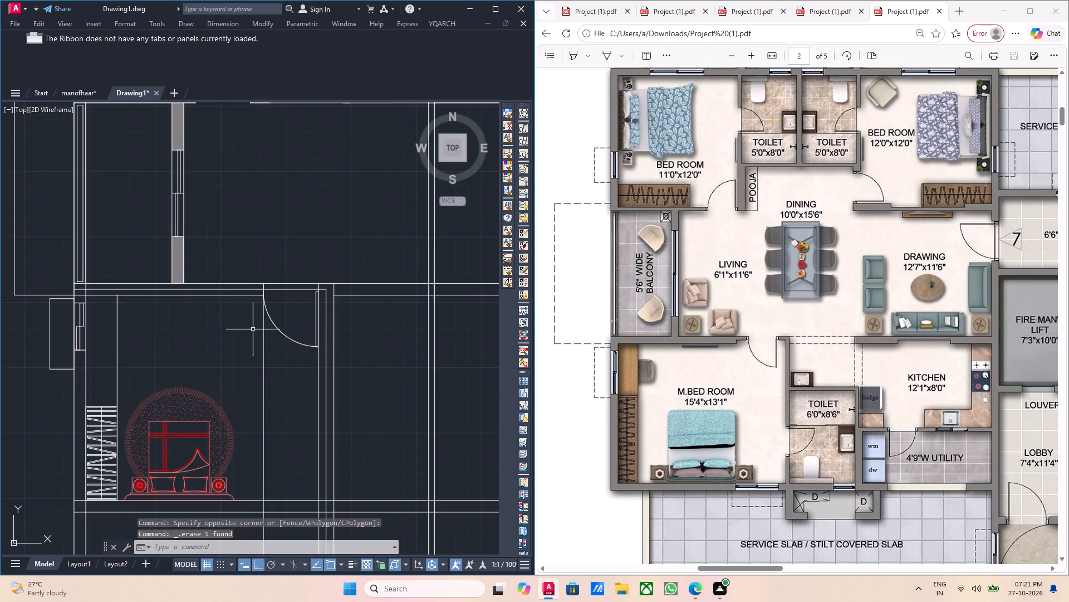
middle_drag(262, 332, 237, 323)
scroll(256, 284, up, 2)
middle_drag(266, 283, 265, 298)
middle_drag(264, 313, 258, 327)
middle_drag(268, 318, 268, 334)
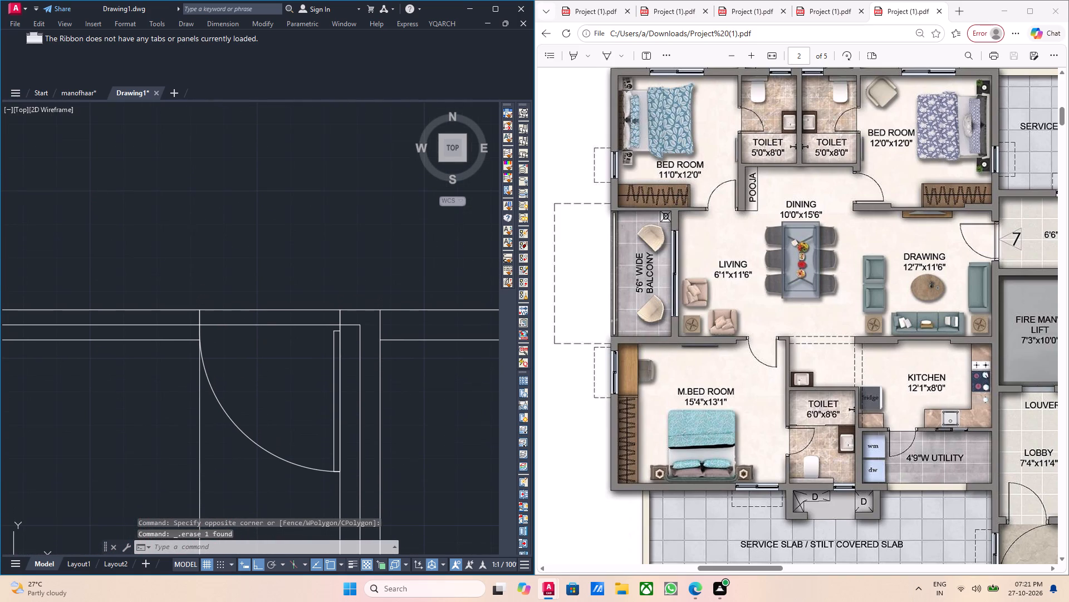
text(tr)
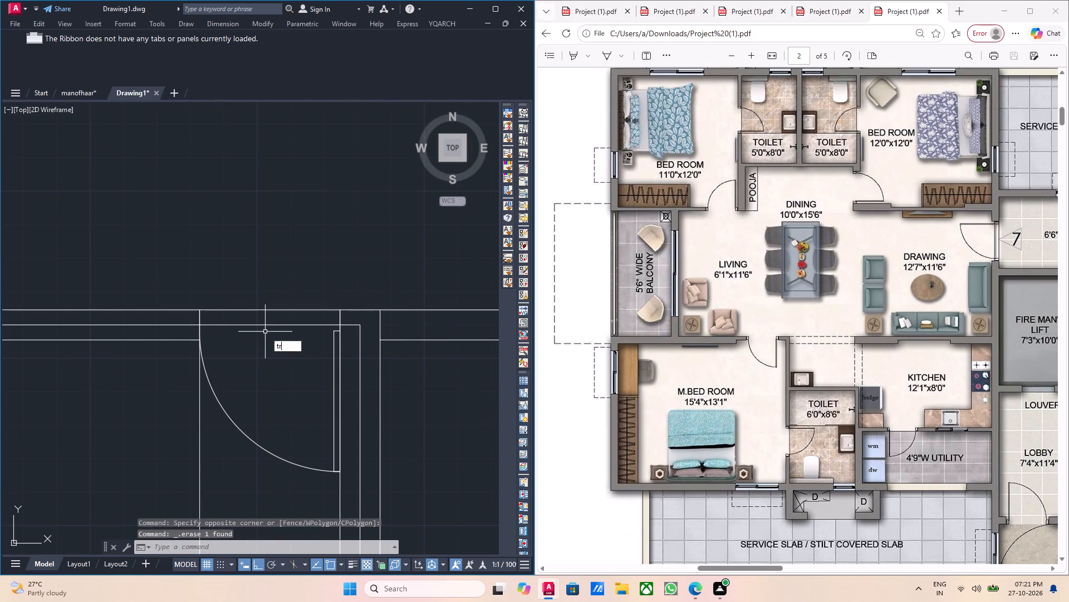
key(Return)
click(273, 331)
click(263, 304)
scroll(263, 304, down, 2)
key(Escape)
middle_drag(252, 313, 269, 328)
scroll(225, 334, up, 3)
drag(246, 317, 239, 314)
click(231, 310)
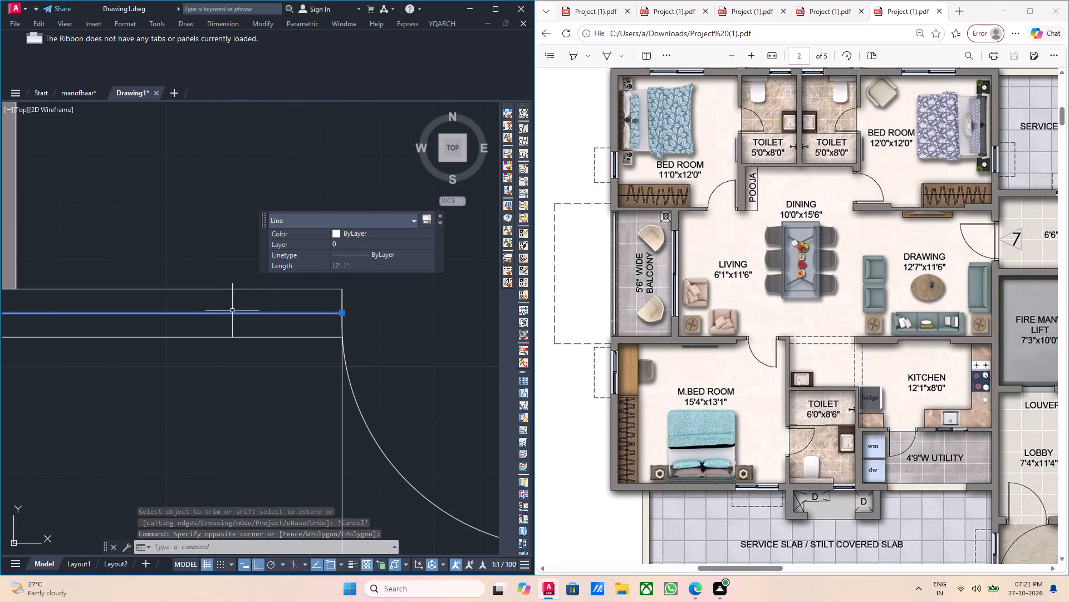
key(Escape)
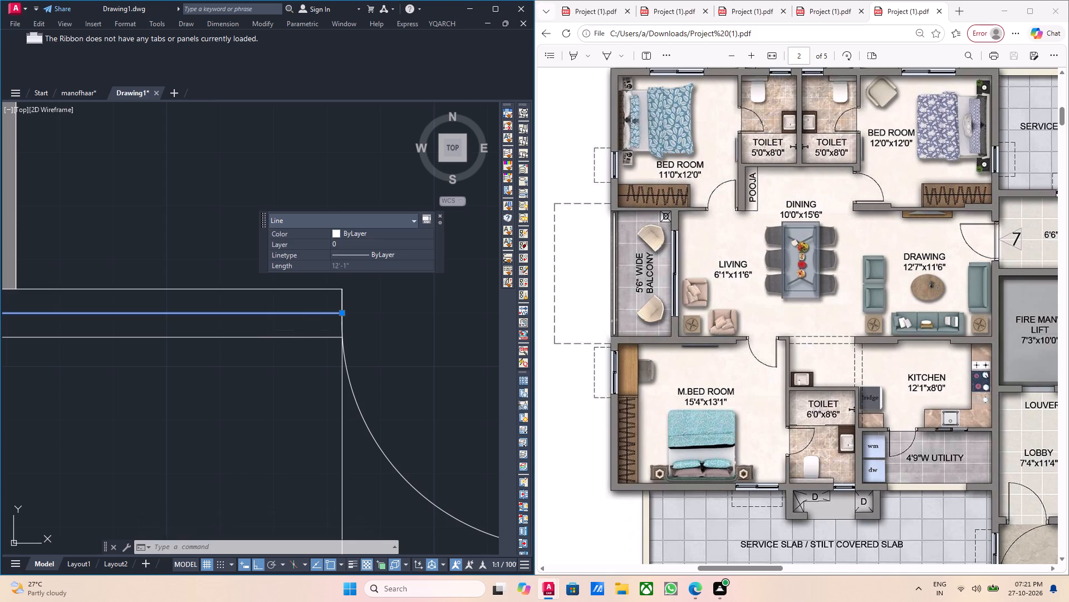
Offset the door opening's far-side ray 6" into the wall, away from the opening.
scroll(337, 405, up, 1)
drag(349, 424, 329, 428)
click(307, 427)
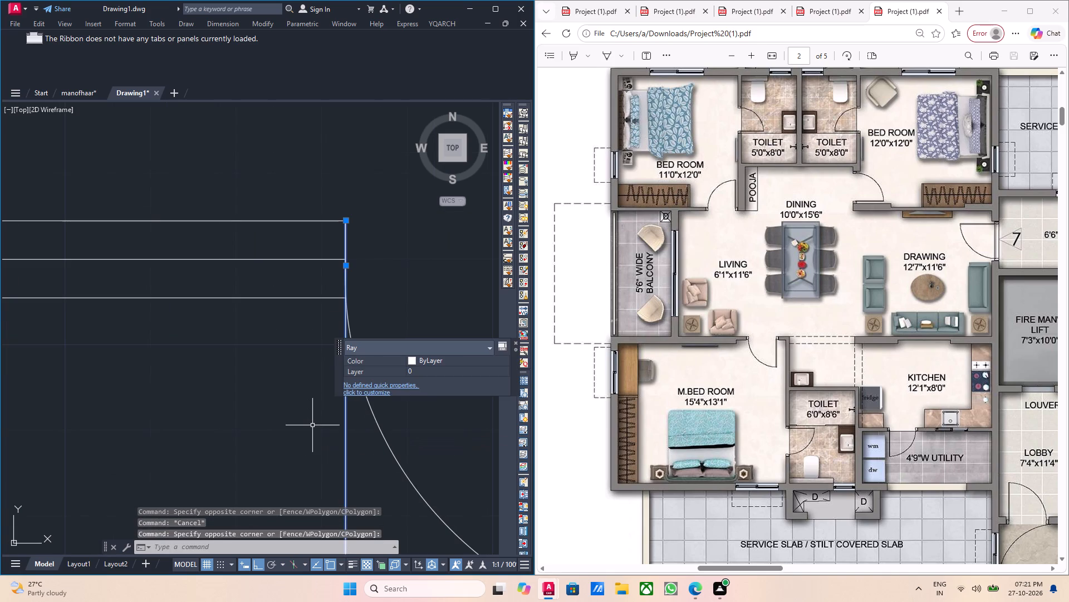
key(o)
key(Return)
click(347, 221)
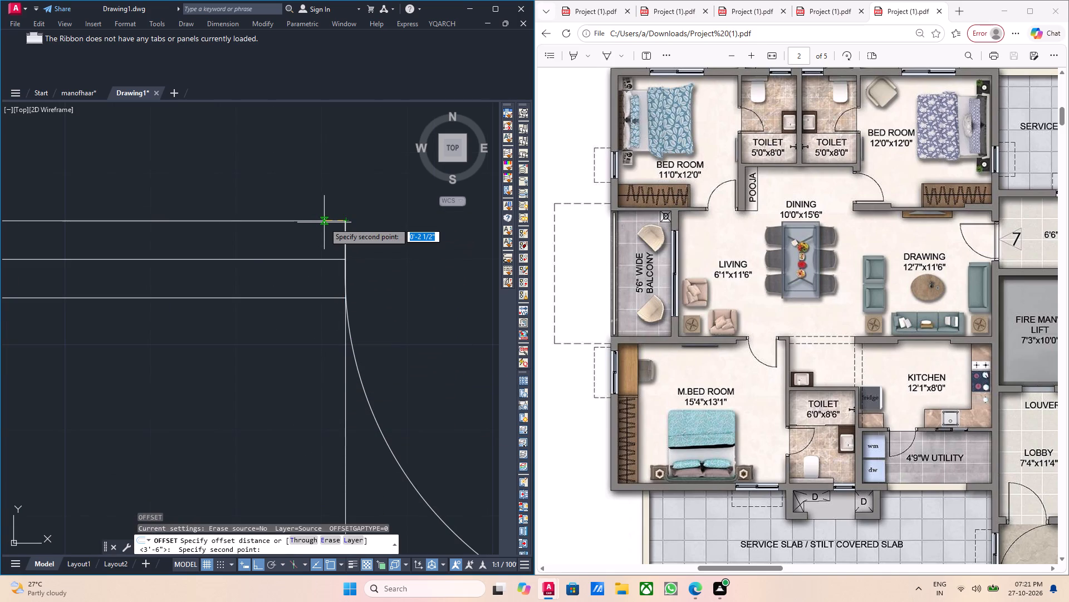
key(6)
key(Return)
click(235, 251)
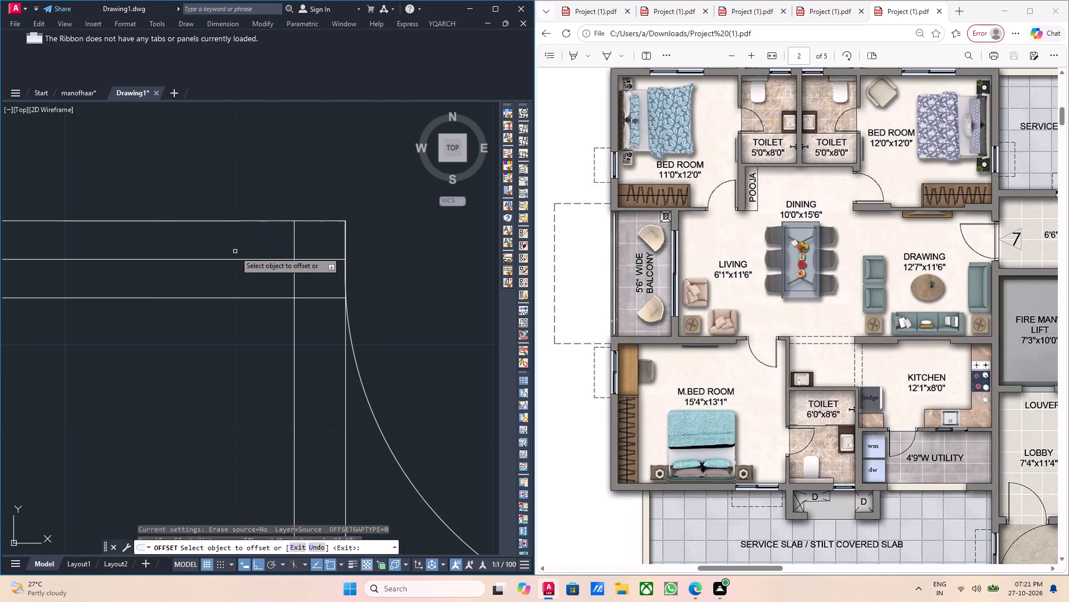
key(Escape)
Trim the wall's lower and middle lines and the offset ray's upper end to form a 6" door rebate.
middle_click(311, 300)
text(tr)
key(Return)
click(320, 303)
click(313, 295)
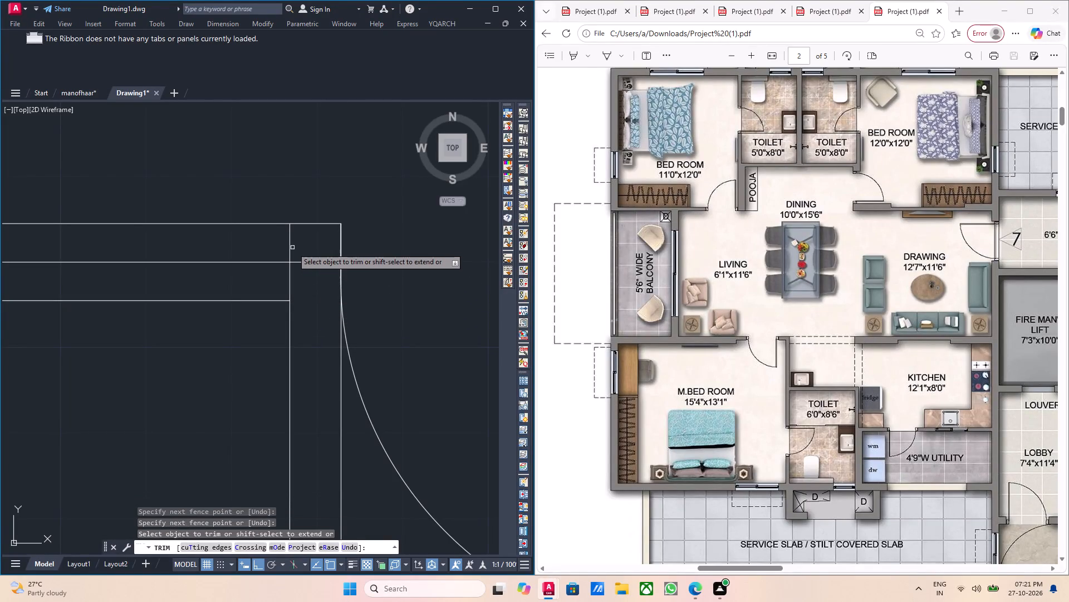
click(288, 244)
click(278, 263)
scroll(278, 263, down, 2)
scroll(291, 285, up, 2)
key(Escape)
Delete the two vertical rays running down through the master bedroom from the opening's far side.
scroll(291, 285, down, 3)
scroll(287, 344, up, 1)
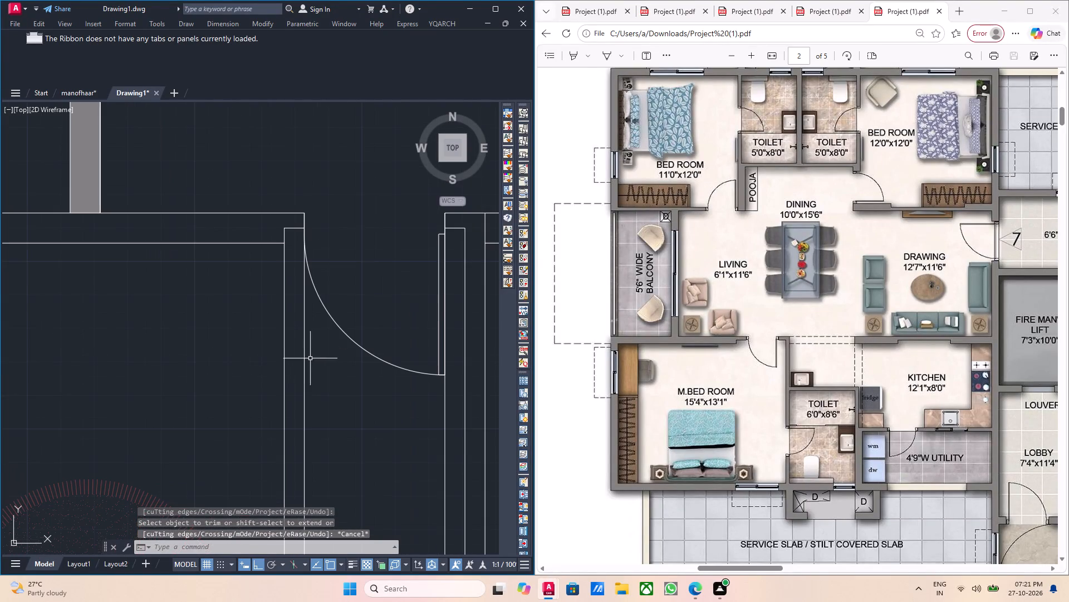
drag(313, 362, 279, 366)
click(271, 366)
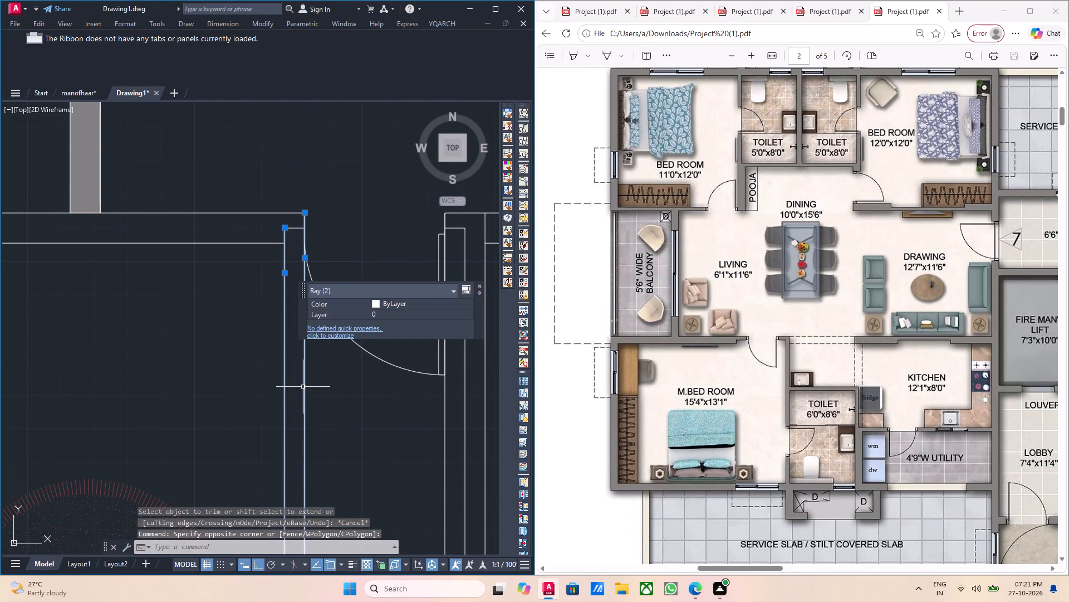
key(Delete)
Draw a short vertical line joining the wall's lower line to the middle line to close the far-side door rebate.
scroll(307, 331, up, 2)
middle_drag(300, 300, 328, 407)
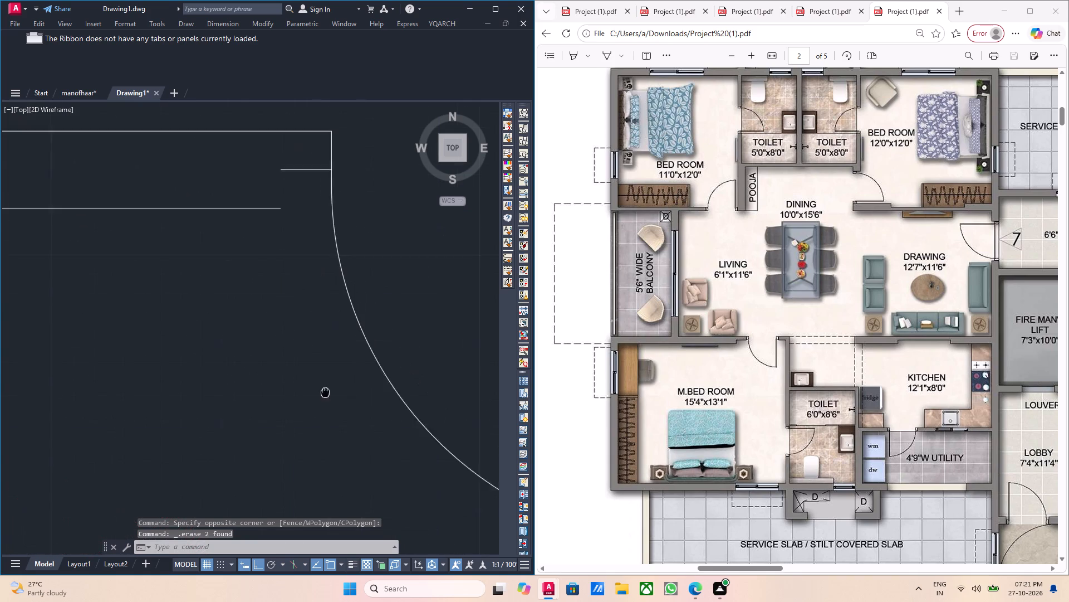
middle_drag(328, 407, 331, 421)
key(l)
key(Return)
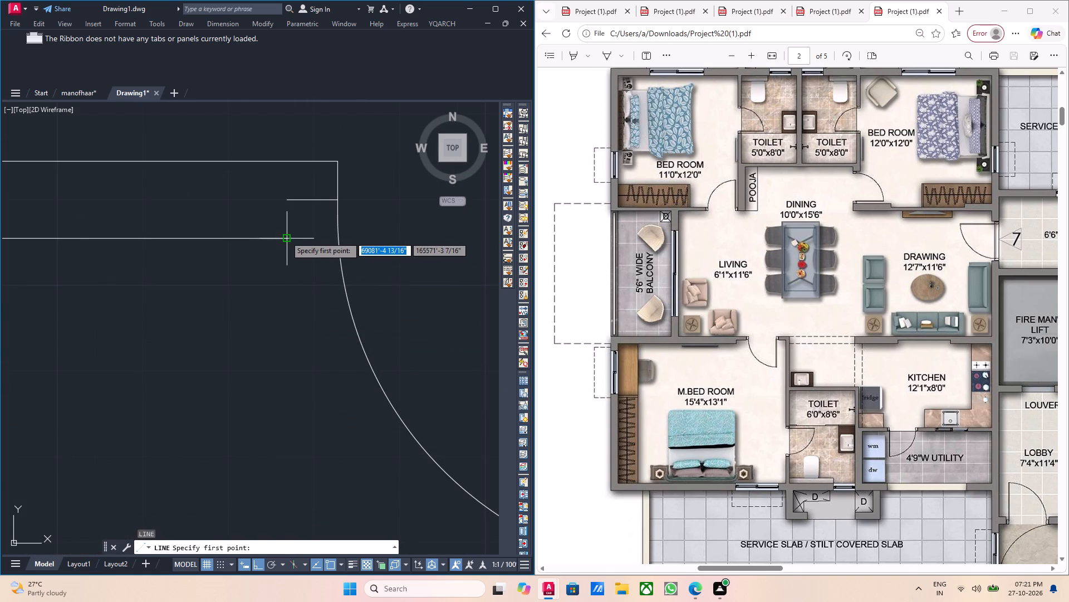
click(286, 236)
click(285, 201)
key(Escape)
Hatch the master bedroom's upper wall from the outer wall to the door opening.
scroll(285, 203, down, 1)
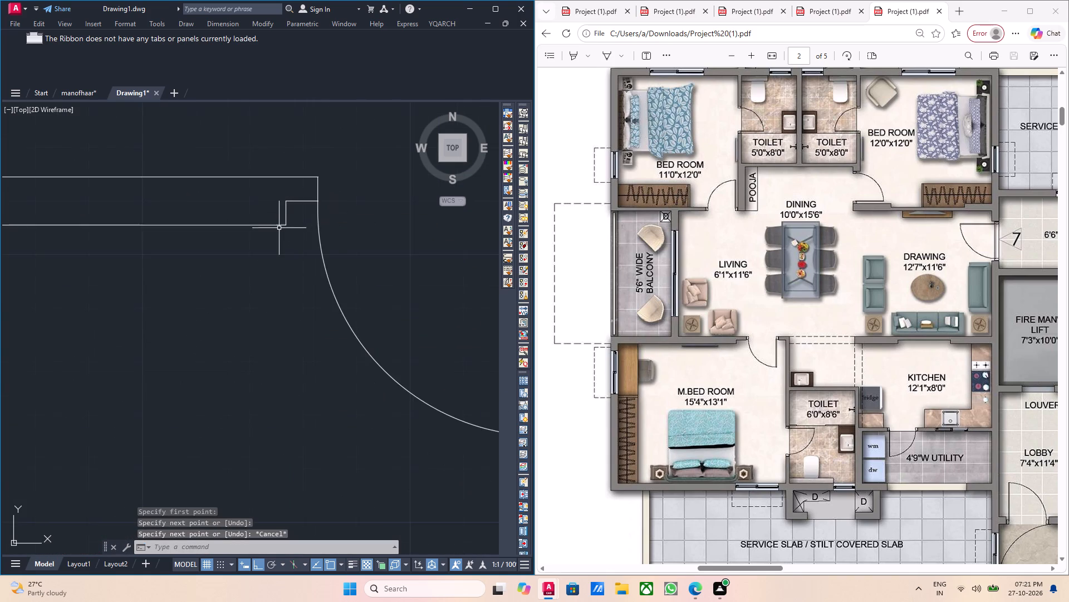
scroll(280, 241, down, 2)
middle_drag(225, 292, 287, 308)
middle_drag(236, 309, 279, 311)
key(h)
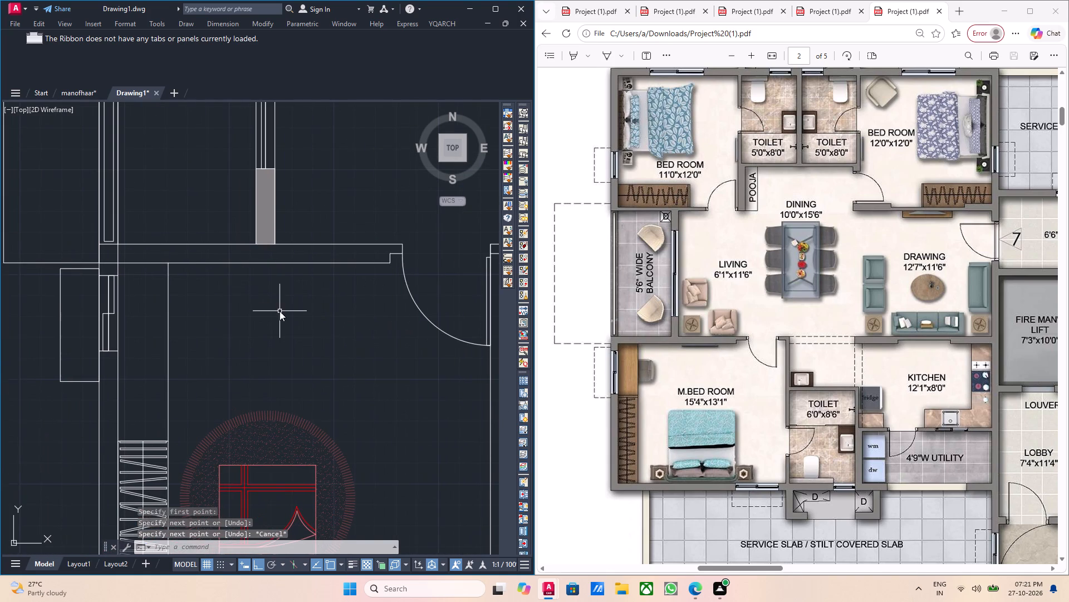
key(Return)
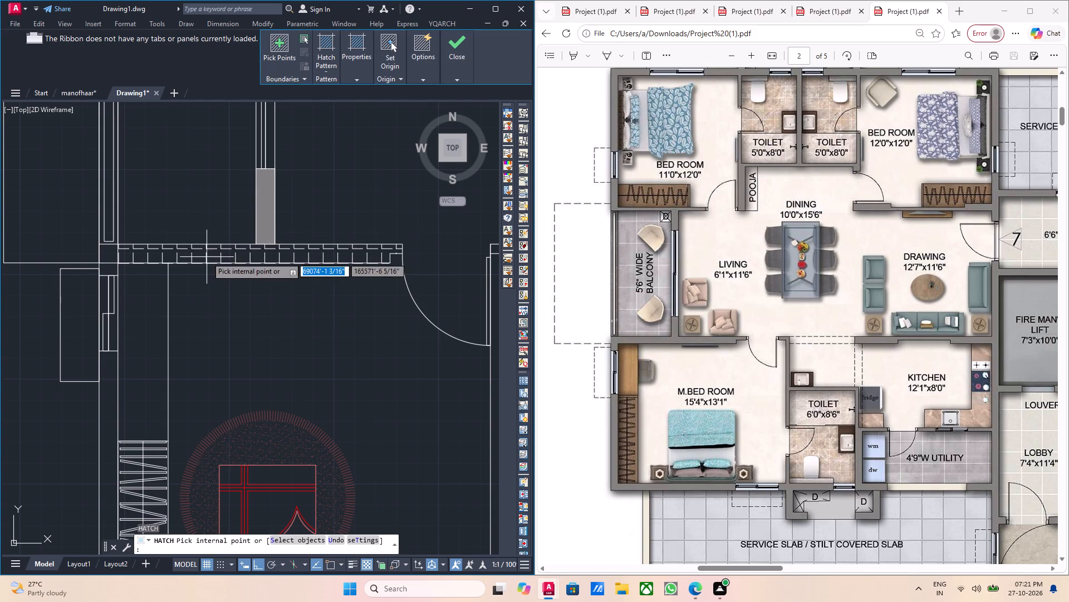
click(207, 257)
key(Escape)
Match the new wall hatch to the solid grey hatch of the balcony partition wall.
text(ma)
key(Return)
click(264, 193)
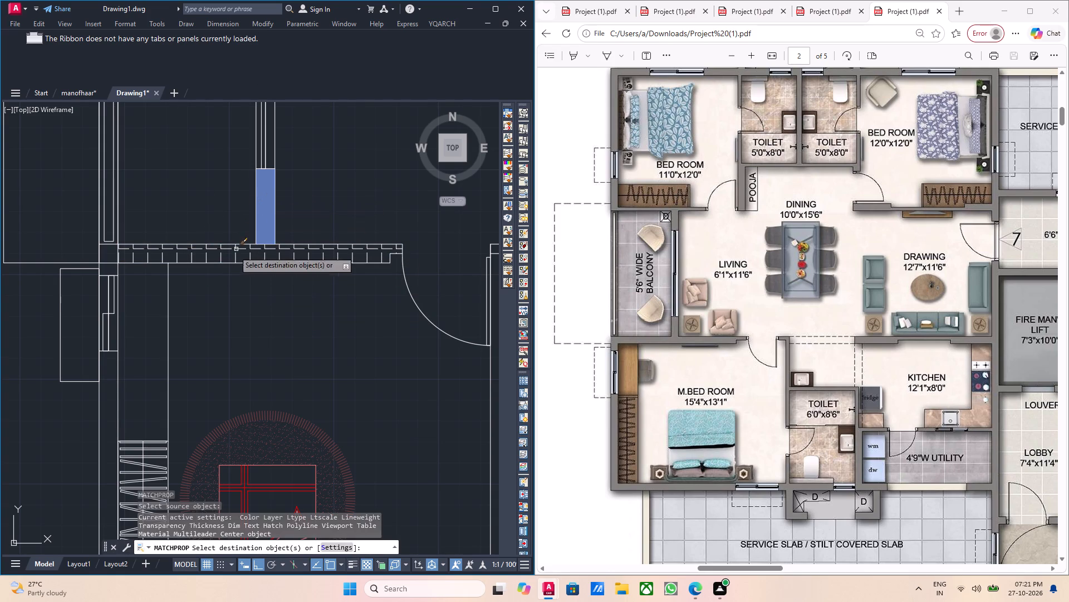
click(225, 254)
click(207, 255)
key(Escape)
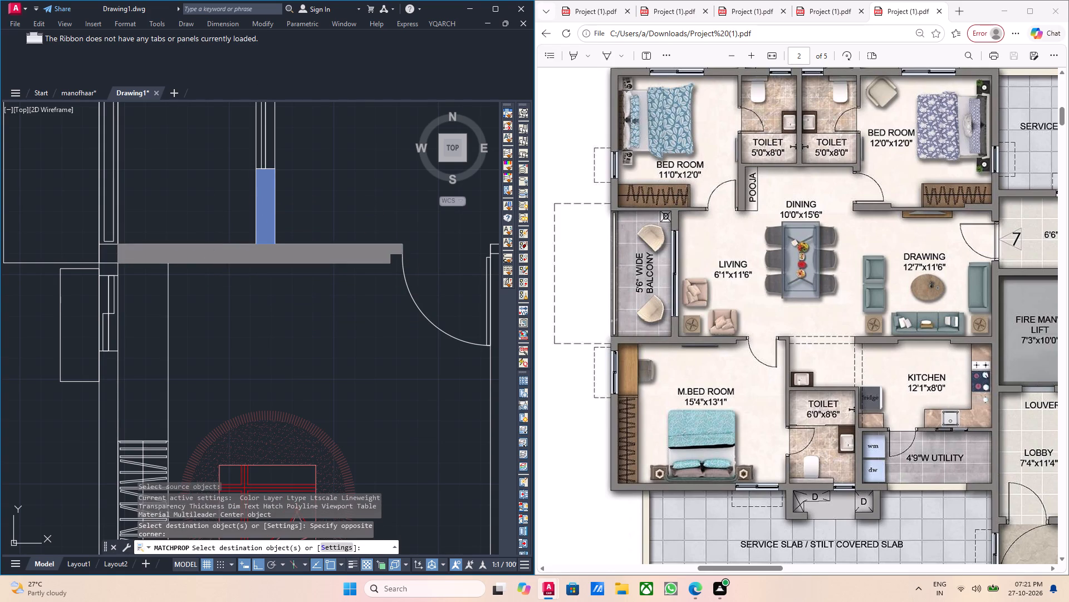
Trim the horizontal line crossing the outer wall at its junction with the master bedroom's upper wall.
middle_drag(92, 247, 142, 266)
scroll(150, 276, up, 3)
middle_drag(145, 270, 166, 296)
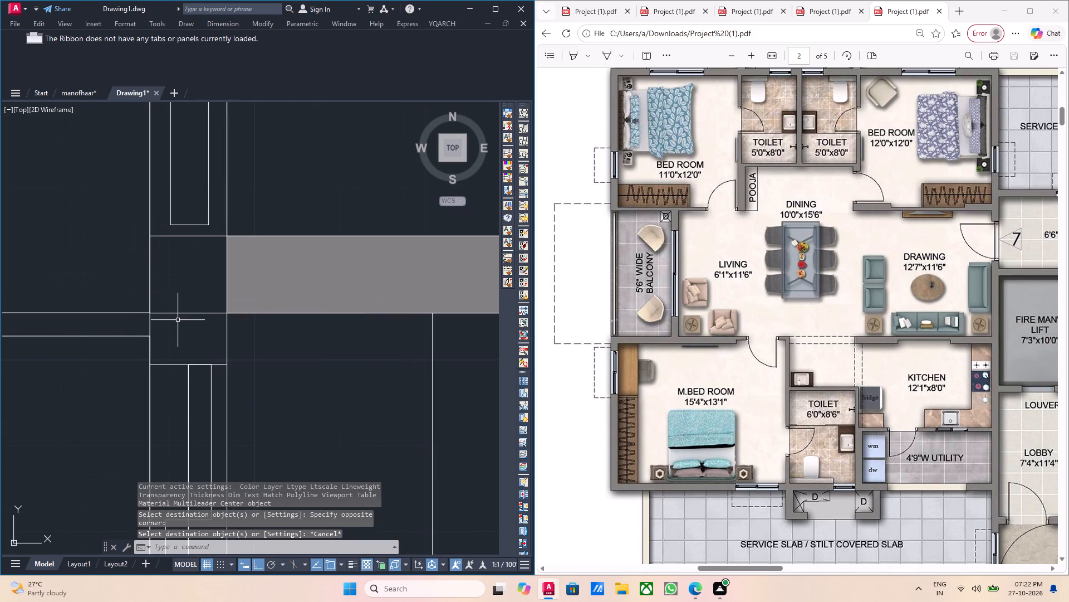
middle_drag(178, 328, 182, 343)
scroll(151, 345, up, 2)
scroll(169, 342, down, 1)
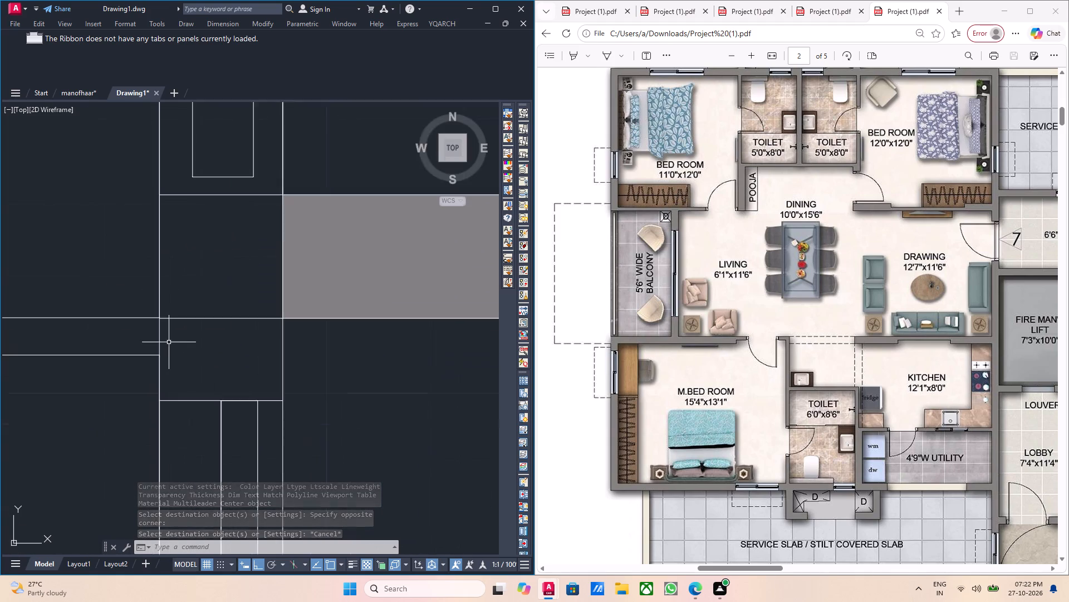
scroll(171, 342, down, 5)
middle_drag(179, 353, 185, 368)
scroll(187, 361, up, 3)
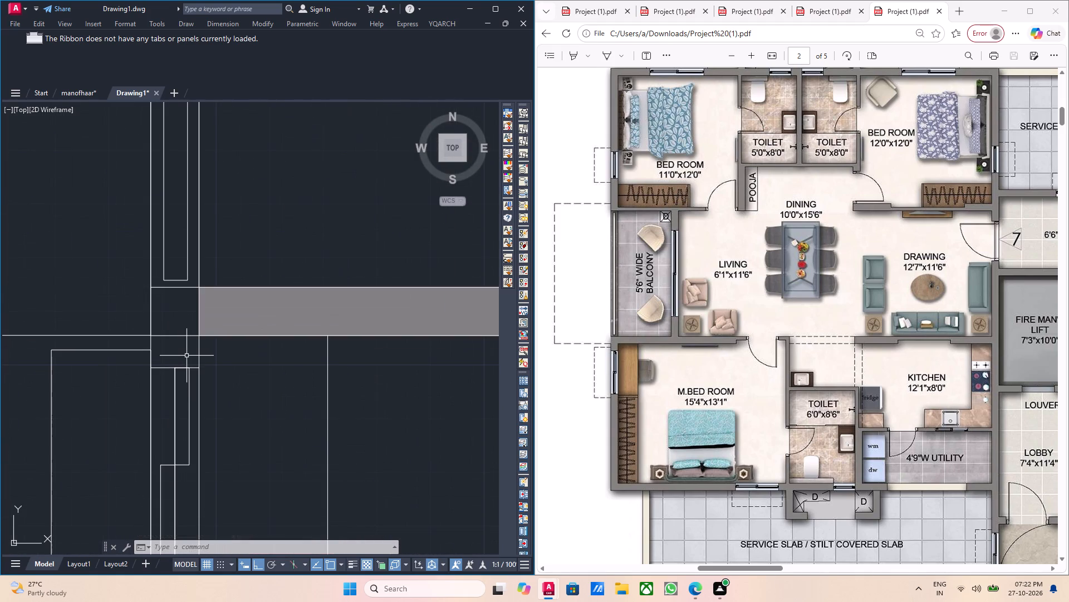
text(tr)
key(Return)
scroll(171, 349, up, 2)
drag(183, 343, 178, 332)
click(167, 294)
scroll(184, 328, down, 3)
key(Escape)
Hatch the outer wall piece at the junction between the balcony and master bedroom windows.
middle_drag(188, 339, 200, 368)
key(k)
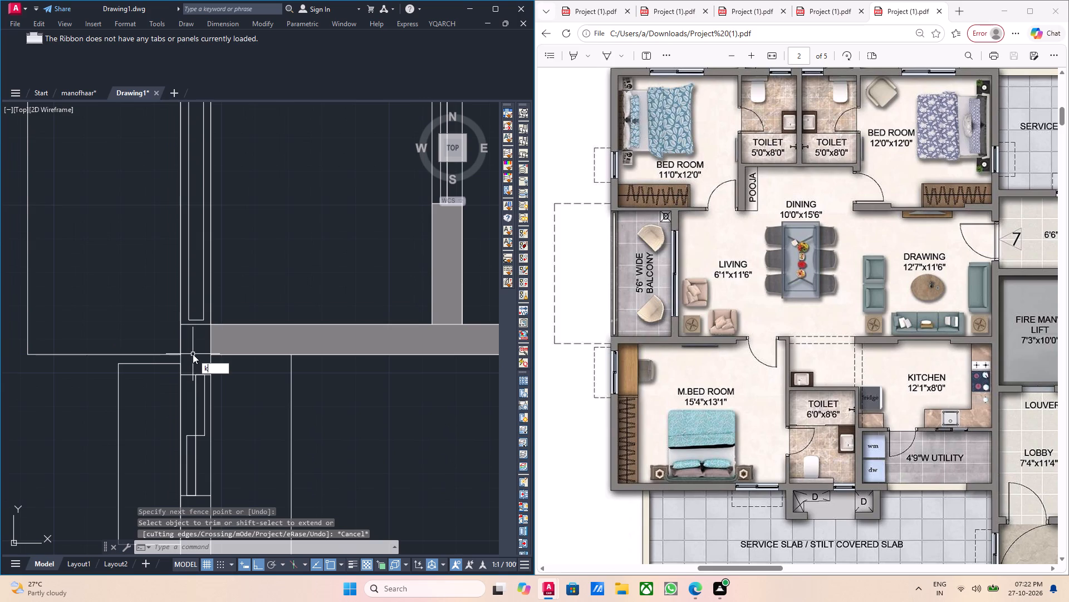
key(BackSpace)
key(h)
key(Return)
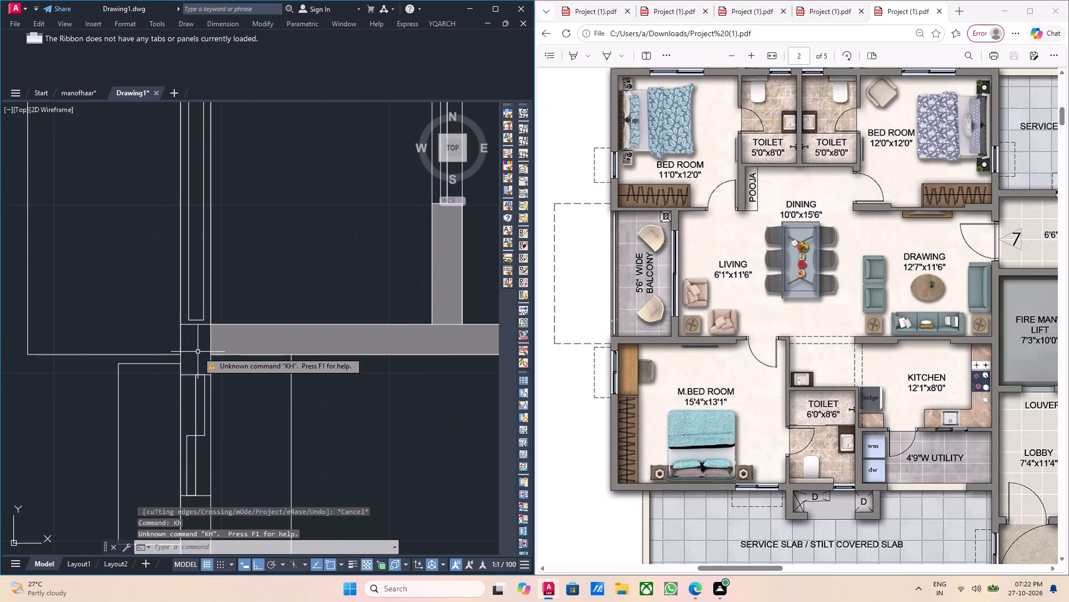
scroll(197, 363, down, 1)
key(Escape)
key(h)
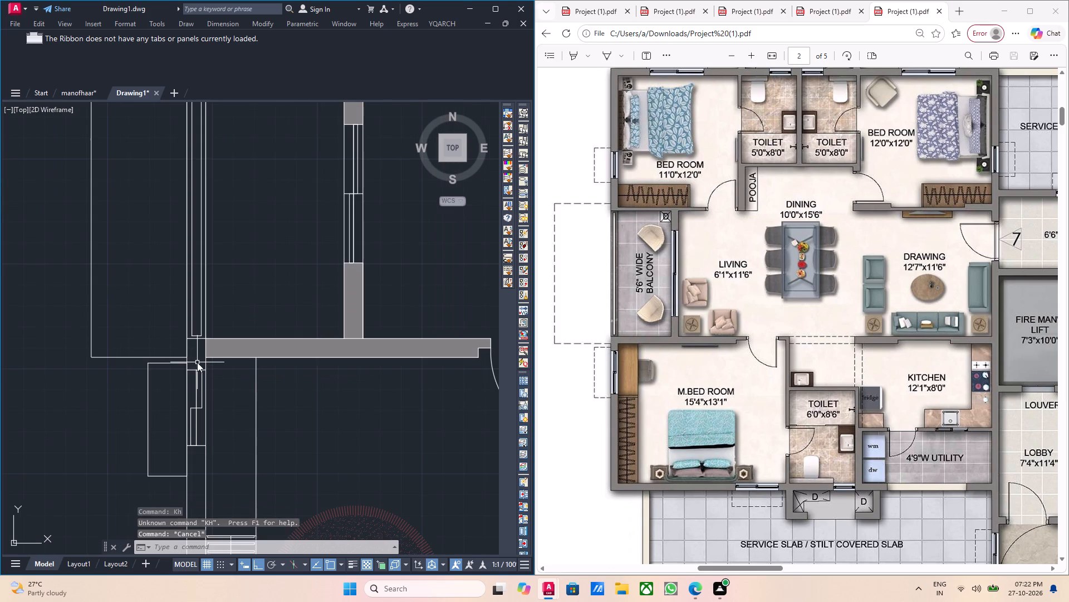
key(Return)
click(197, 362)
key(Escape)
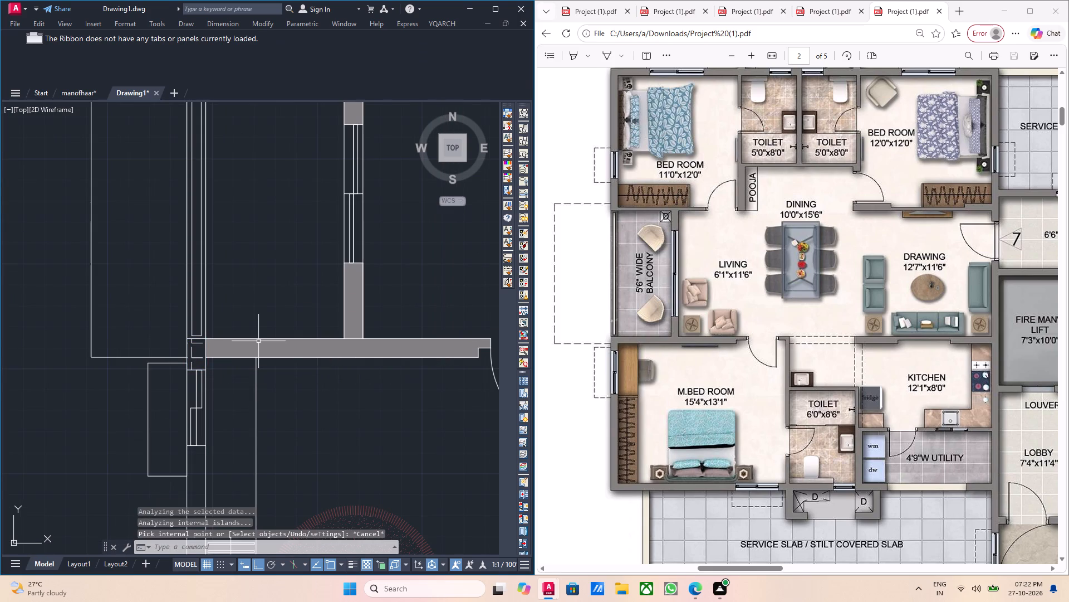
Match the junction hatch at the outer wall to the solid grey hatch of the master bedroom's upper wall.
text(ma)
key(Return)
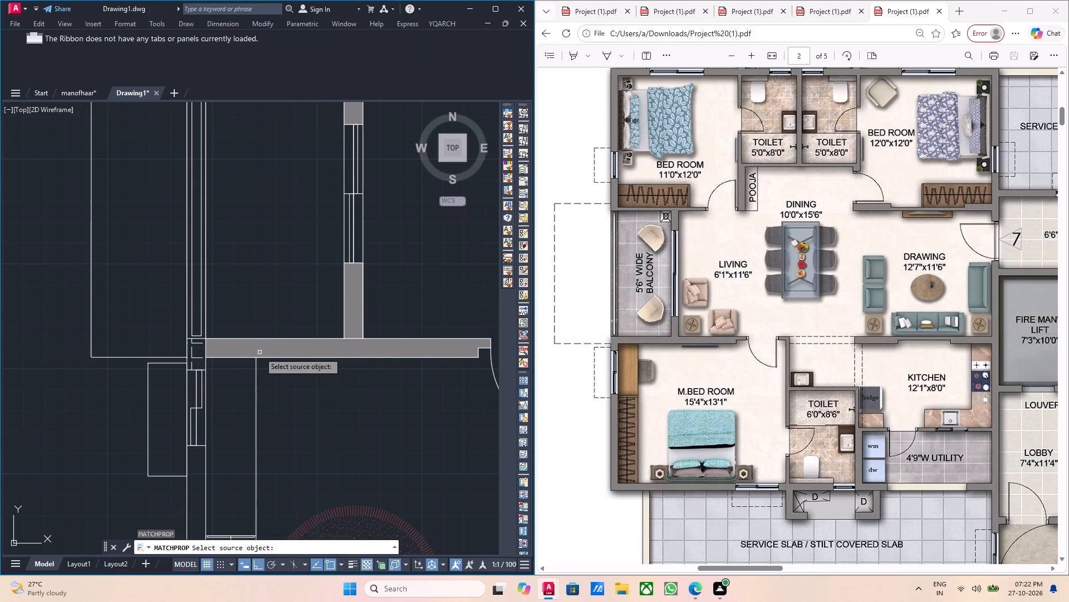
click(259, 352)
drag(202, 353, 197, 356)
click(185, 358)
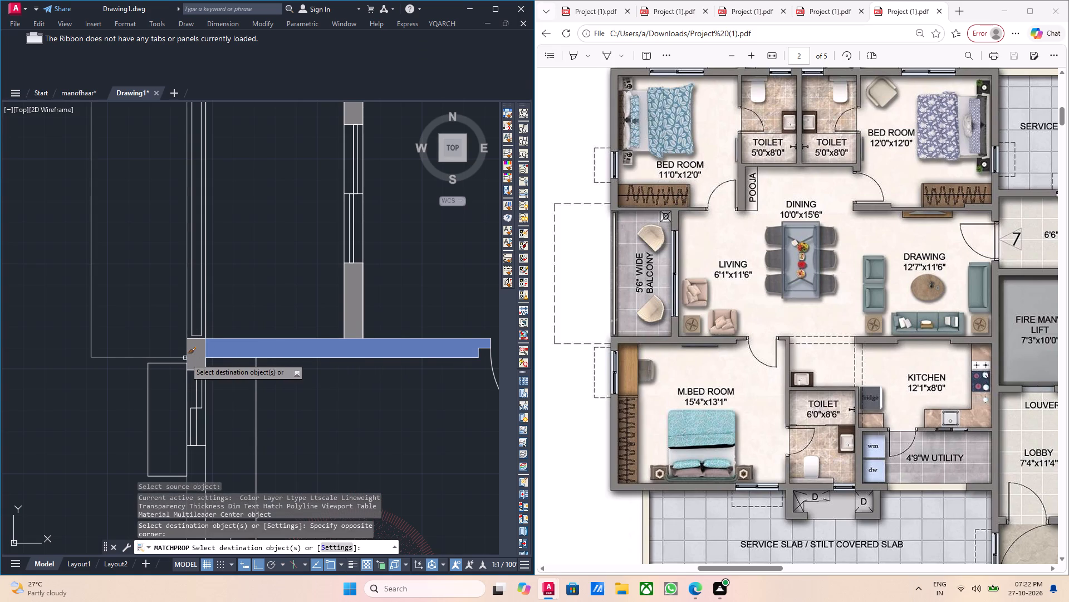
key(Escape)
Erase the vertical ray running down along the master bedroom door's leaf from the door jamb.
scroll(205, 356, up, 1)
middle_drag(203, 358, 193, 367)
middle_drag(191, 343, 129, 386)
scroll(129, 388, down, 1)
scroll(130, 401, up, 2)
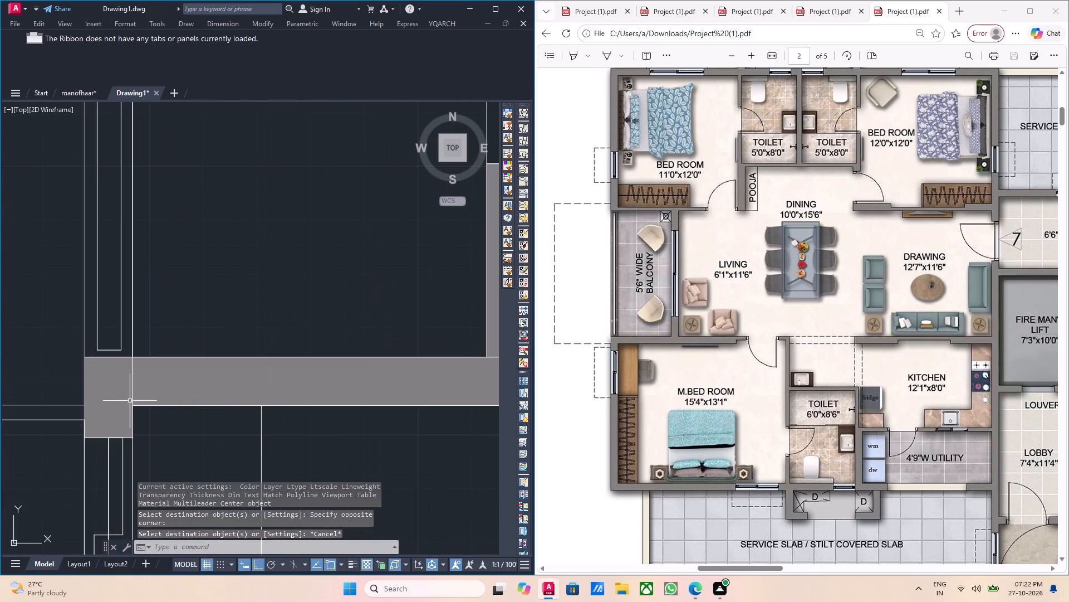
scroll(132, 399, down, 3)
middle_drag(205, 391, 197, 390)
middle_drag(261, 383, 188, 331)
middle_drag(292, 345, 251, 336)
key(Escape)
scroll(299, 338, up, 2)
scroll(240, 343, up, 1)
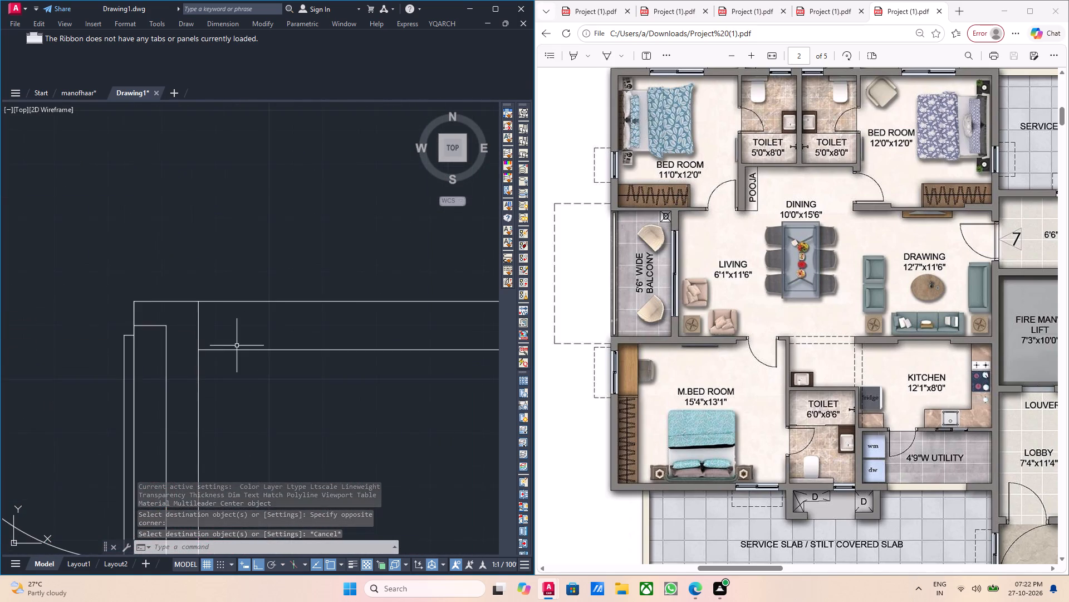
scroll(232, 337, down, 4)
middle_drag(231, 331, 207, 318)
scroll(192, 356, up, 3)
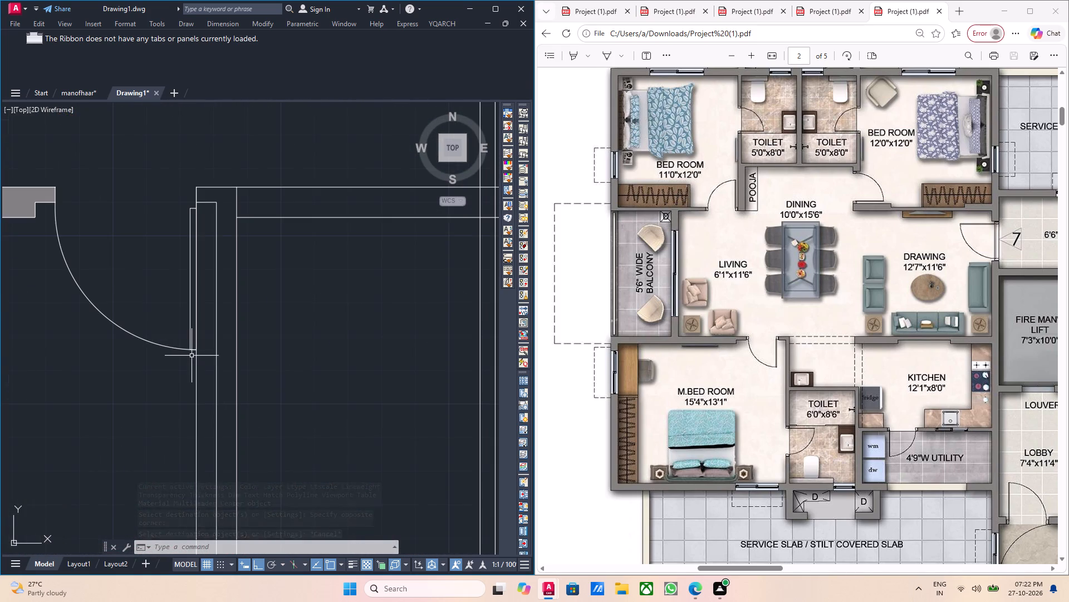
middle_drag(192, 356, 192, 367)
middle_drag(209, 337, 209, 348)
middle_drag(231, 315, 229, 337)
middle_drag(228, 310, 228, 317)
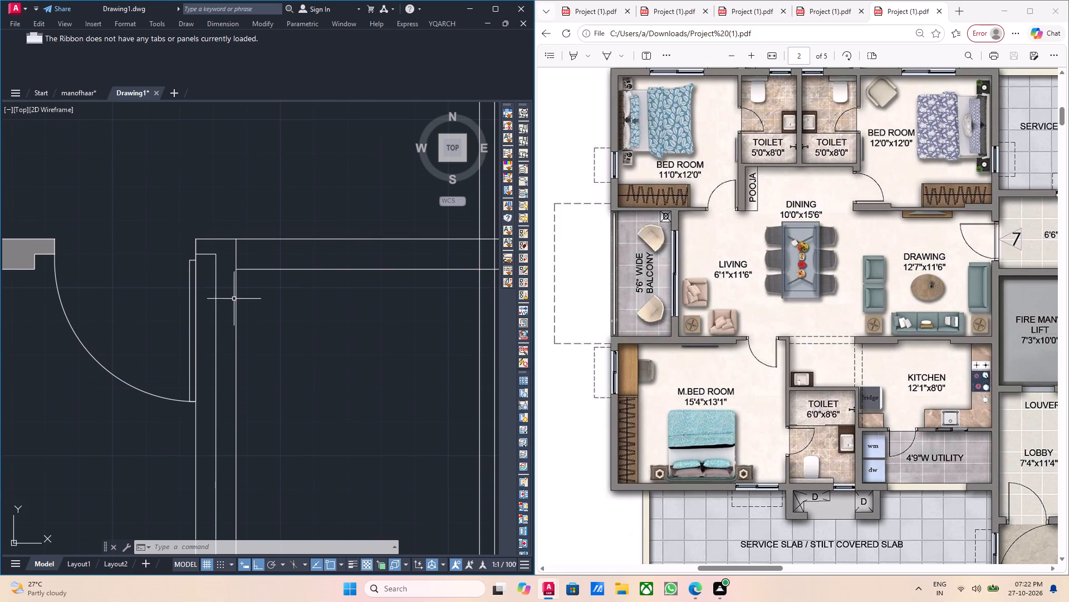
scroll(232, 296, down, 2)
scroll(221, 348, up, 2)
click(218, 367)
click(204, 367)
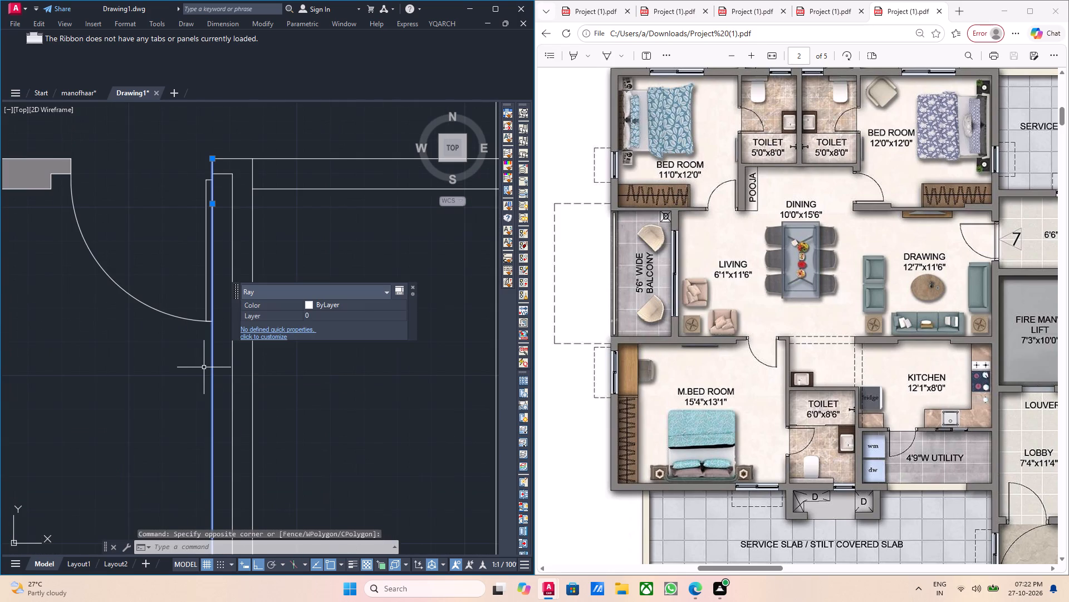
key(Delete)
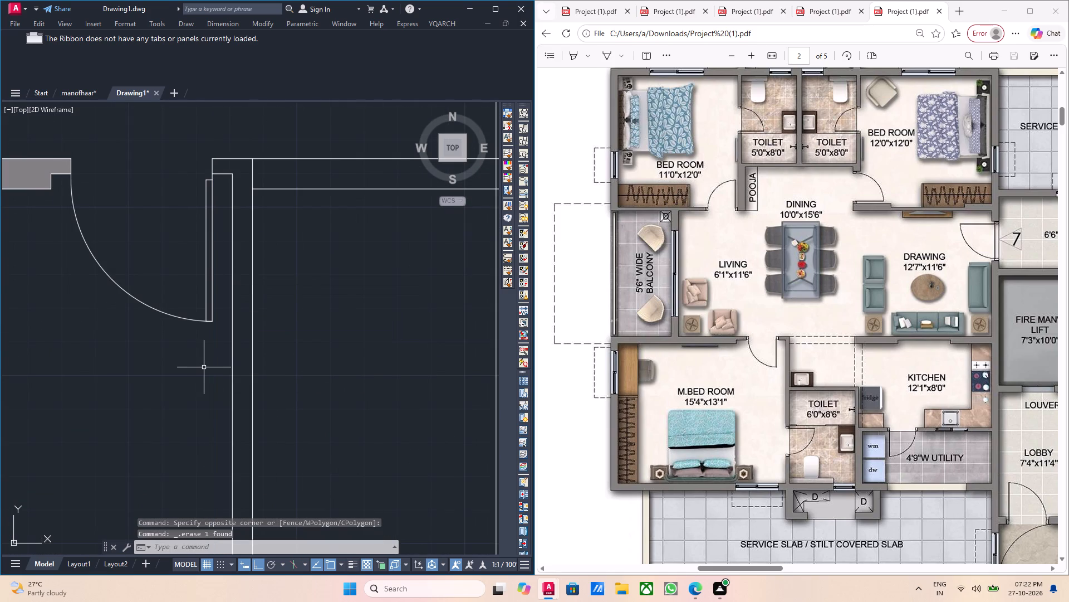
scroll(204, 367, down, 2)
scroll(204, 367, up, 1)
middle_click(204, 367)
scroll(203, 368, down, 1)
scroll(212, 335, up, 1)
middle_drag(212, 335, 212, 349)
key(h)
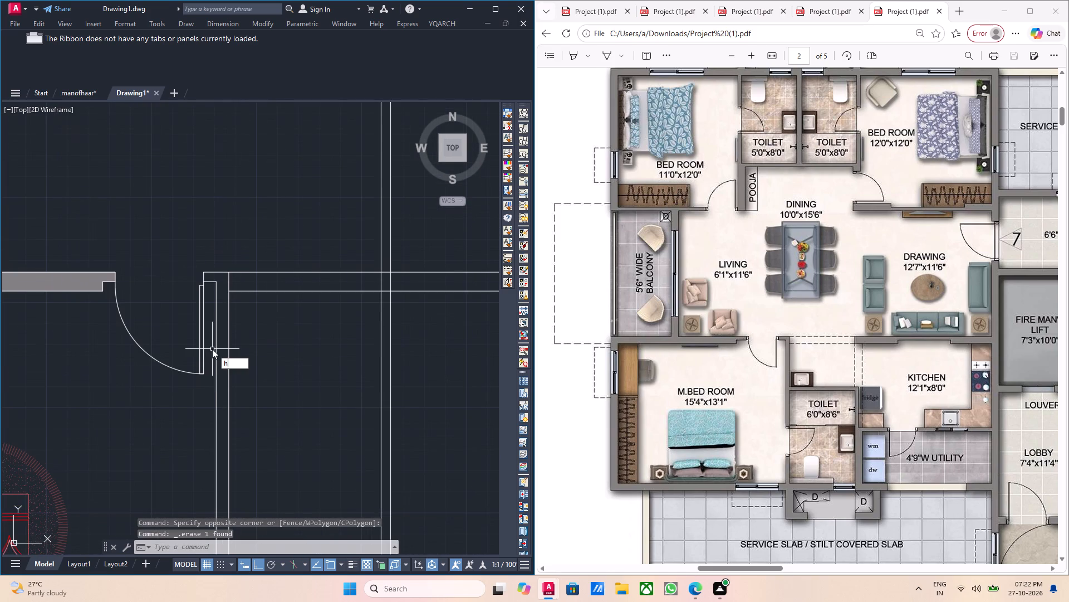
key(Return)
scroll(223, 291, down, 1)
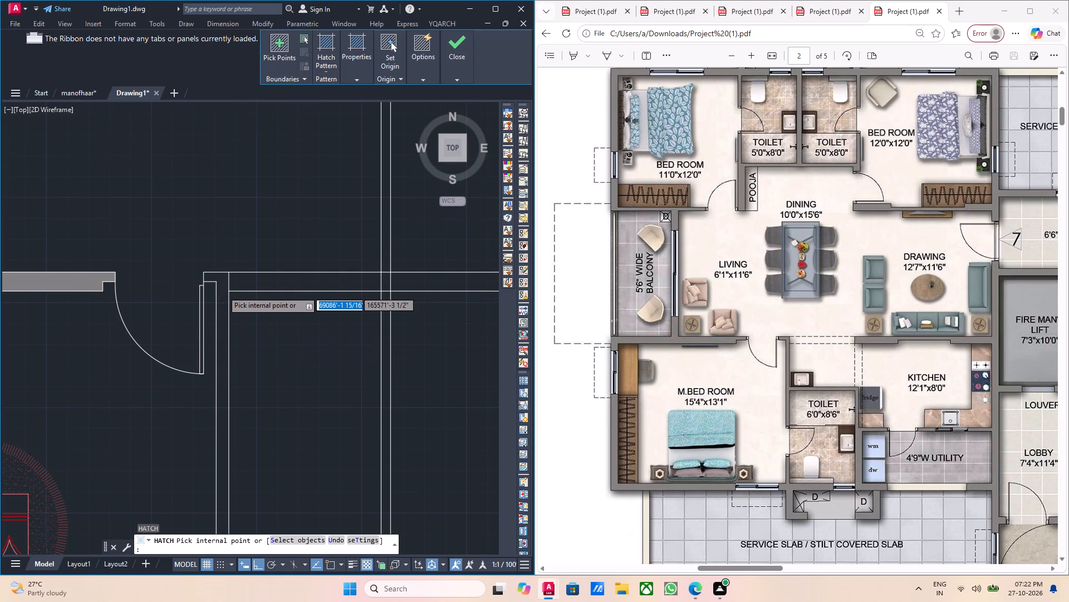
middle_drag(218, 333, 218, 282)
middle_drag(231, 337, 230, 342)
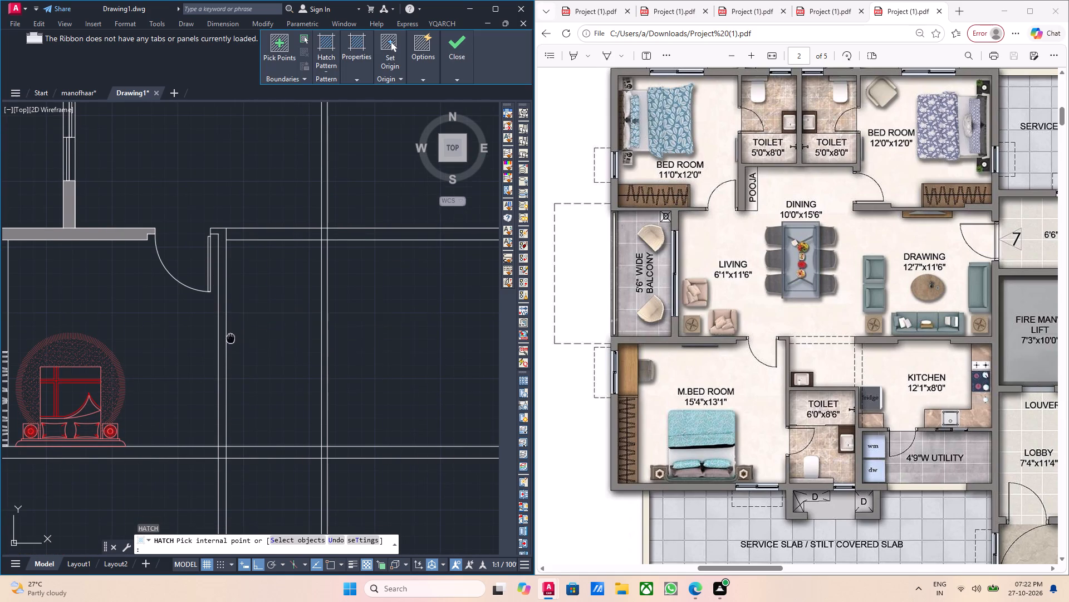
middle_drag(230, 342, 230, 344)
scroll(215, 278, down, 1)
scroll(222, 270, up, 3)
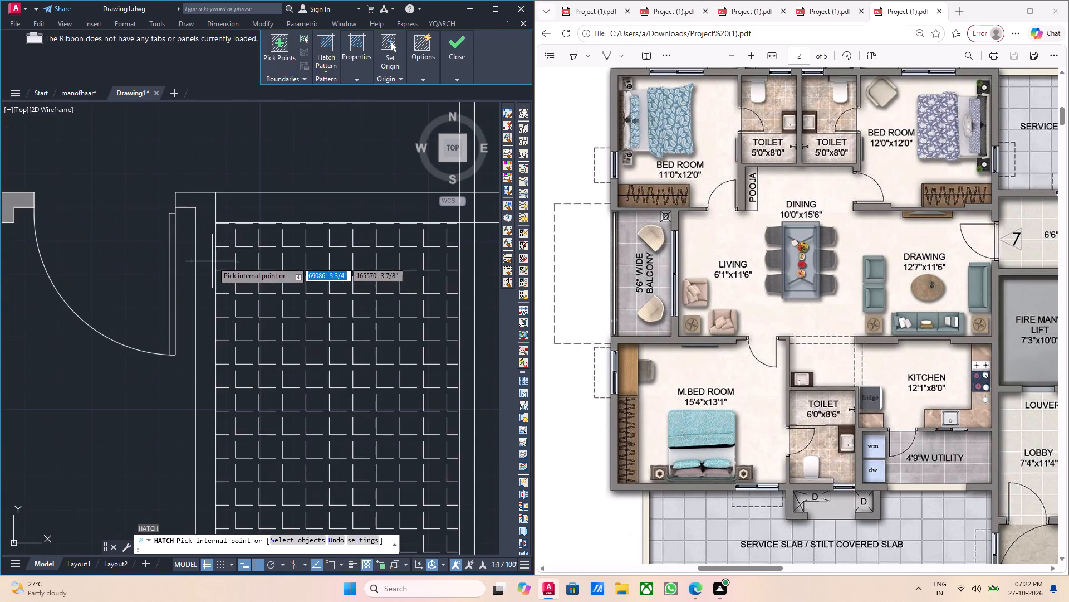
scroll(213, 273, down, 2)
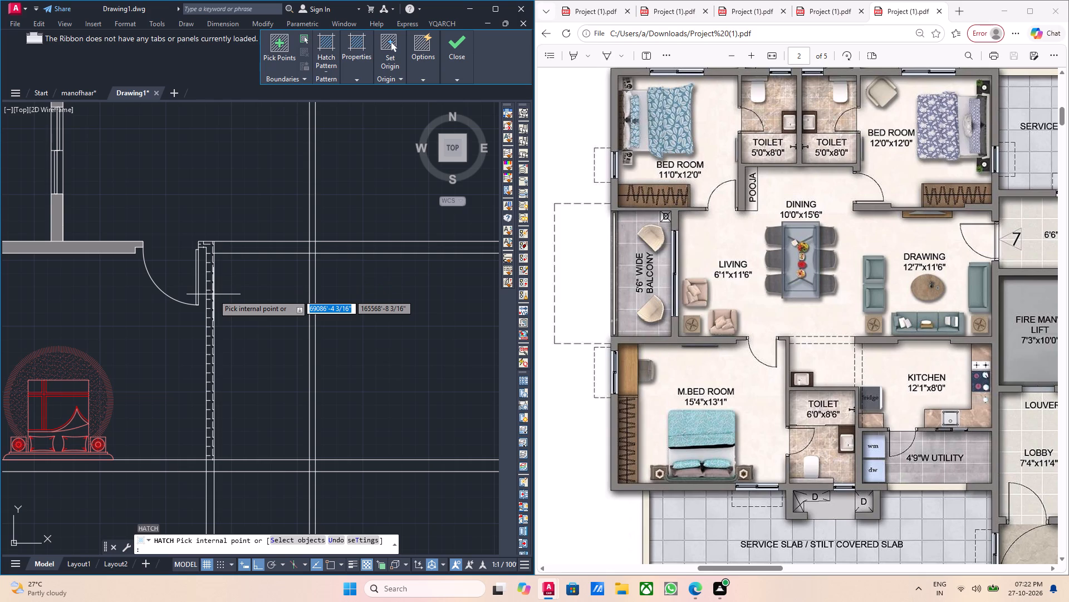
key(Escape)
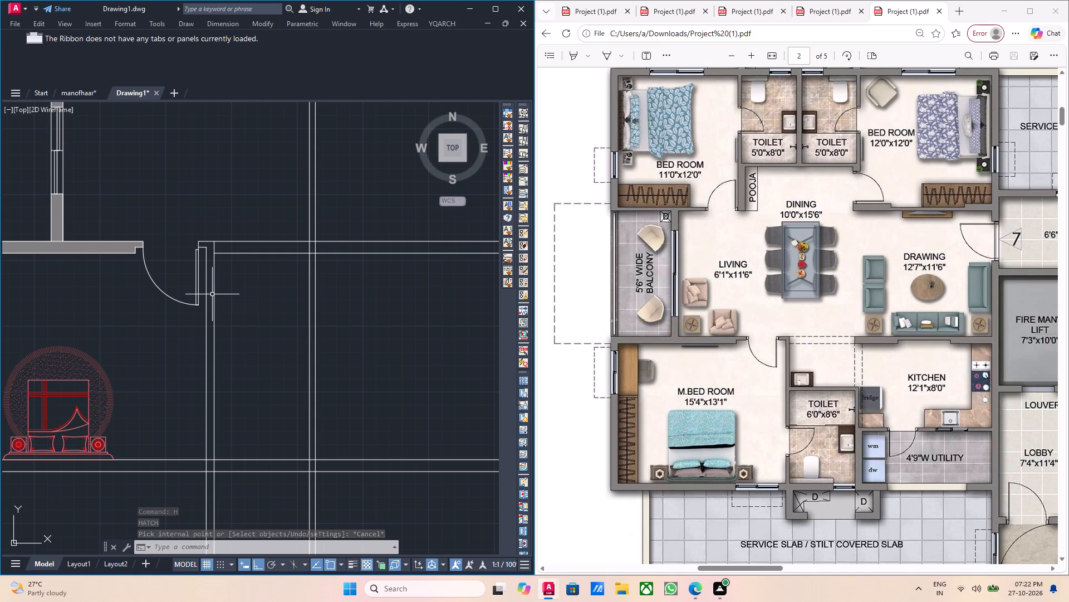
Offset the inner line of the bottom wall 8'6" upward for the master toilet's top edge.
middle_drag(265, 395, 256, 377)
scroll(253, 428, up, 2)
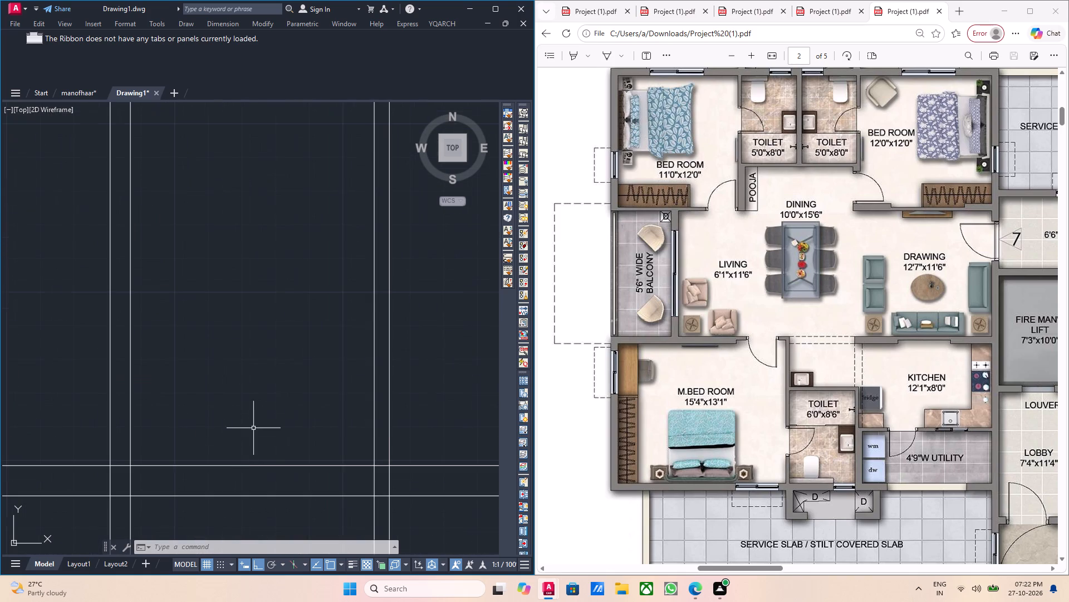
click(259, 464)
key(o)
key(Return)
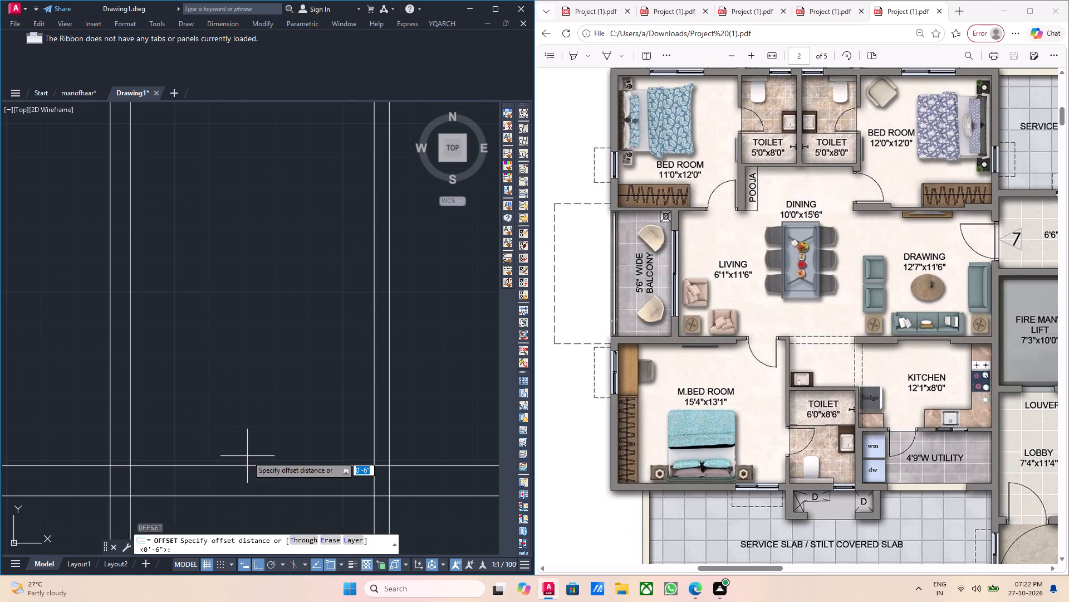
click(130, 465)
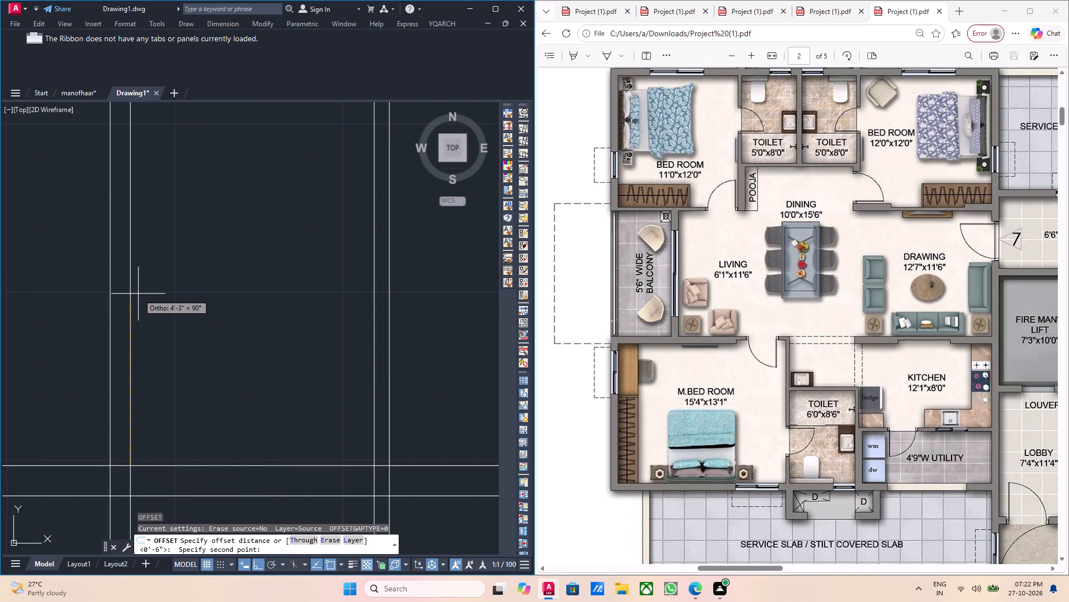
text(8'6)
key(Return)
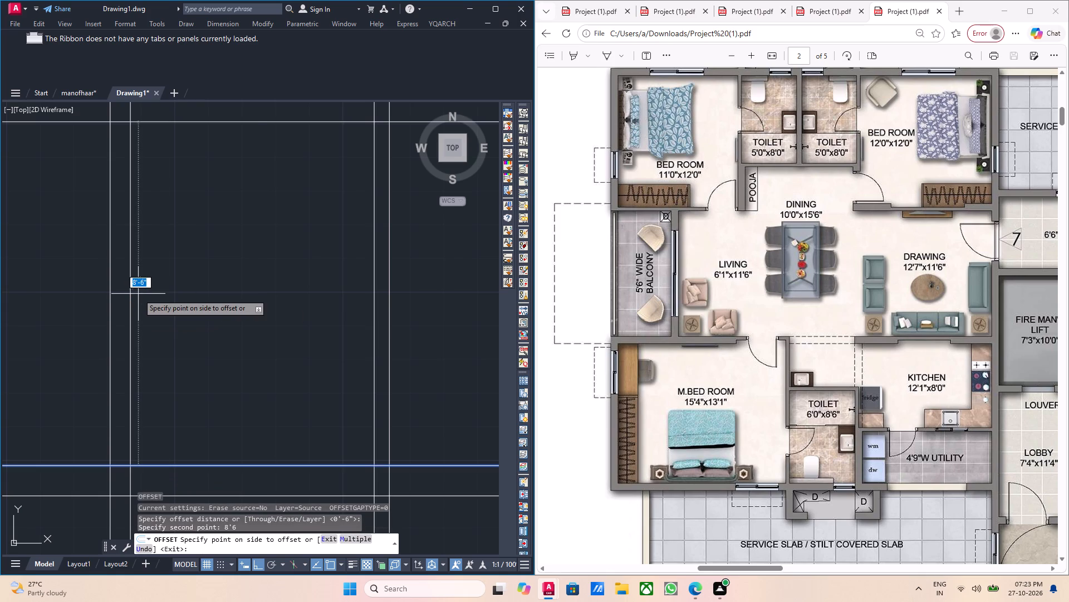
scroll(257, 326, down, 2)
click(257, 326)
middle_drag(237, 313, 284, 350)
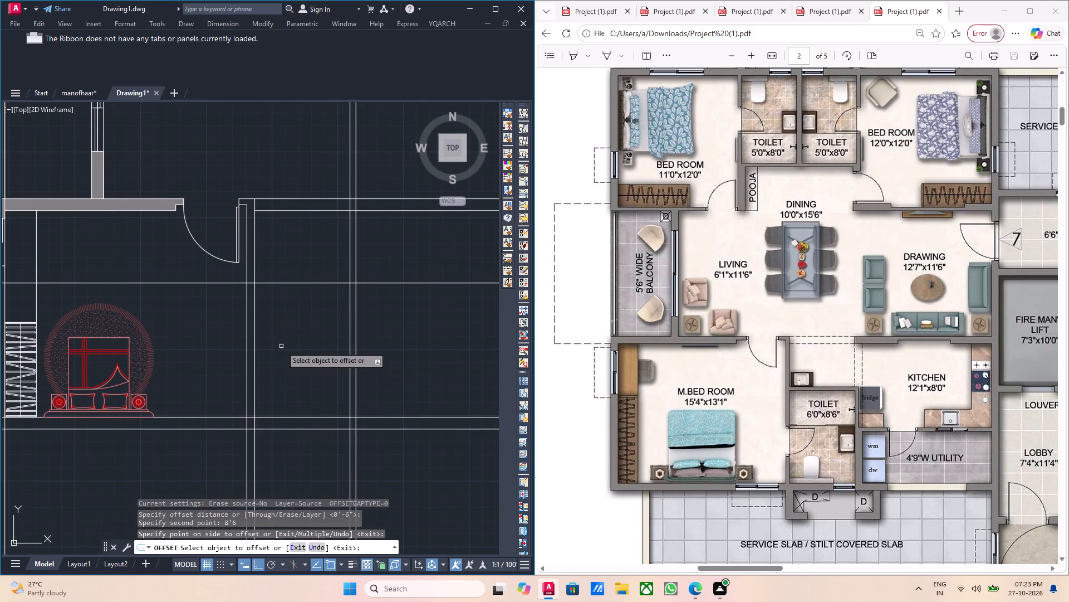
key(Escape)
Stretch the start of the new horizontal ray from the outer wall to the bedroom-side line of the master toilet's wall.
drag(197, 303, 191, 297)
click(159, 281)
middle_drag(260, 313, 342, 327)
middle_drag(187, 316, 225, 308)
scroll(160, 289, up, 2)
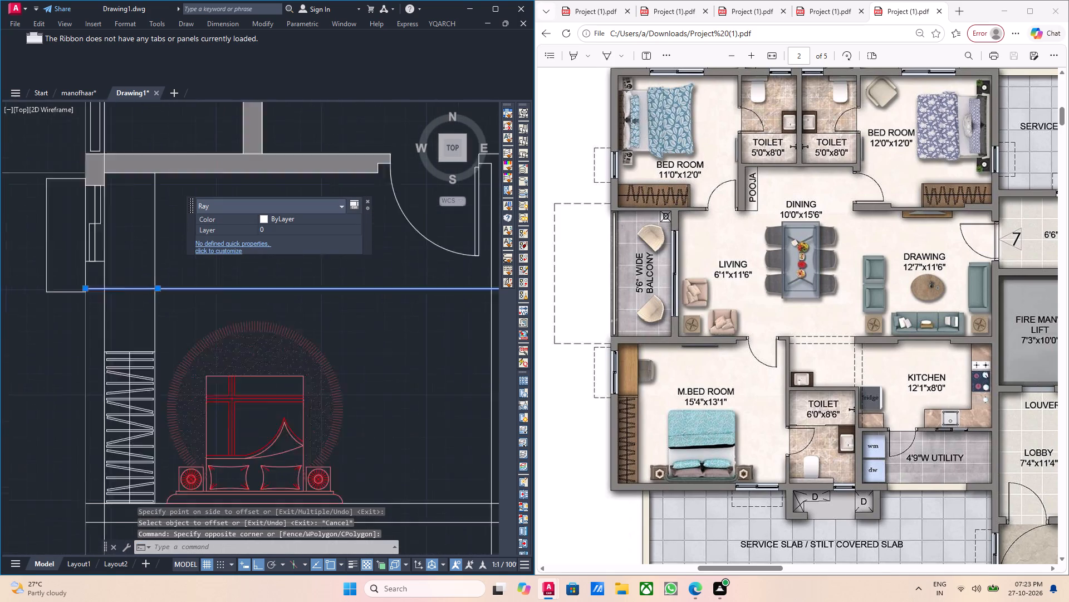
click(42, 287)
scroll(175, 290, down, 2)
middle_drag(276, 302, 245, 311)
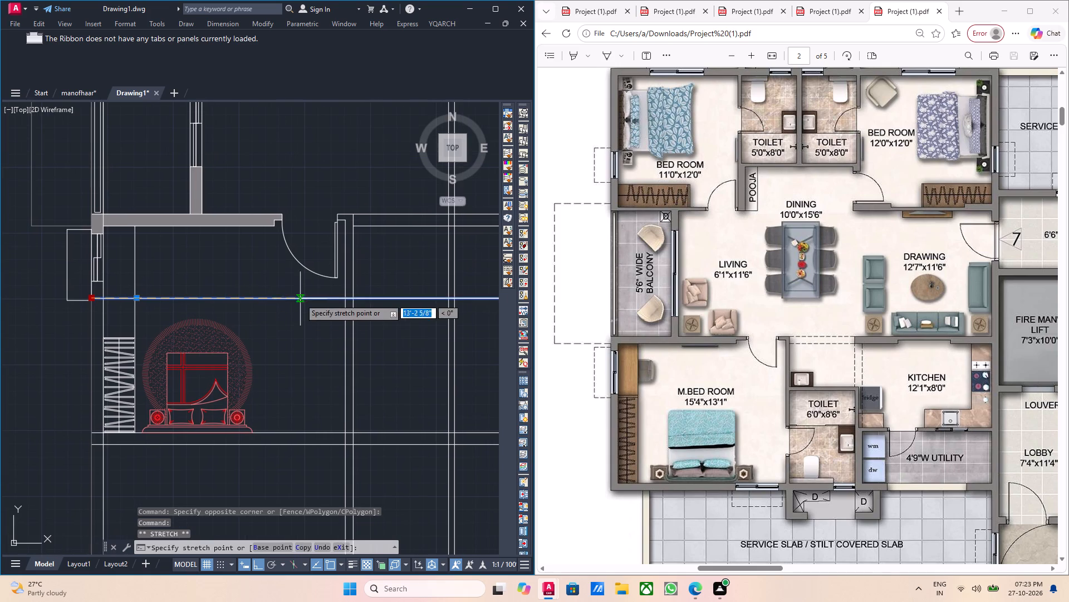
scroll(349, 297, up, 3)
click(338, 302)
key(Escape)
Offset the master toilet's top line 3' downward.
scroll(338, 302, down, 3)
scroll(352, 332, up, 1)
middle_drag(351, 345, 337, 345)
middle_drag(337, 345, 305, 346)
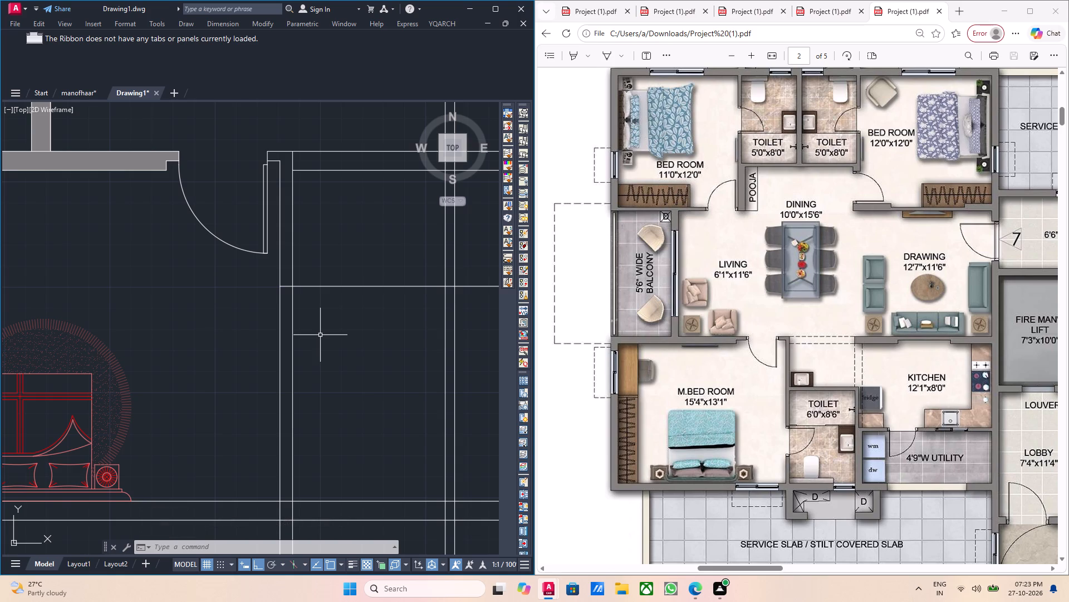
key(Escape)
middle_drag(360, 319, 361, 363)
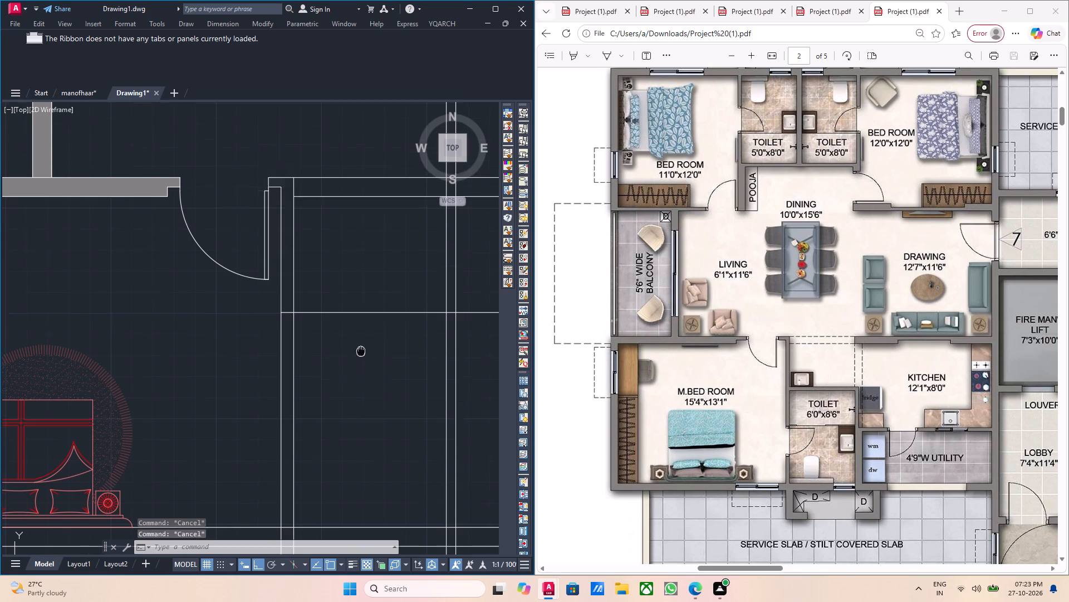
middle_drag(361, 363, 361, 374)
click(371, 355)
click(353, 341)
key(o)
key(Return)
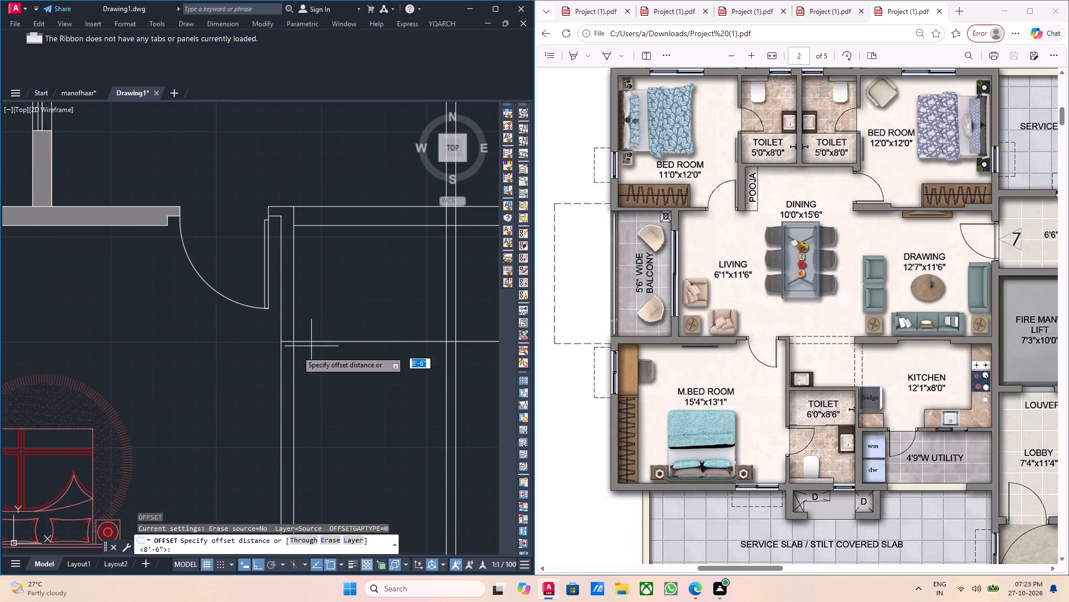
click(281, 343)
text(3')
key(Return)
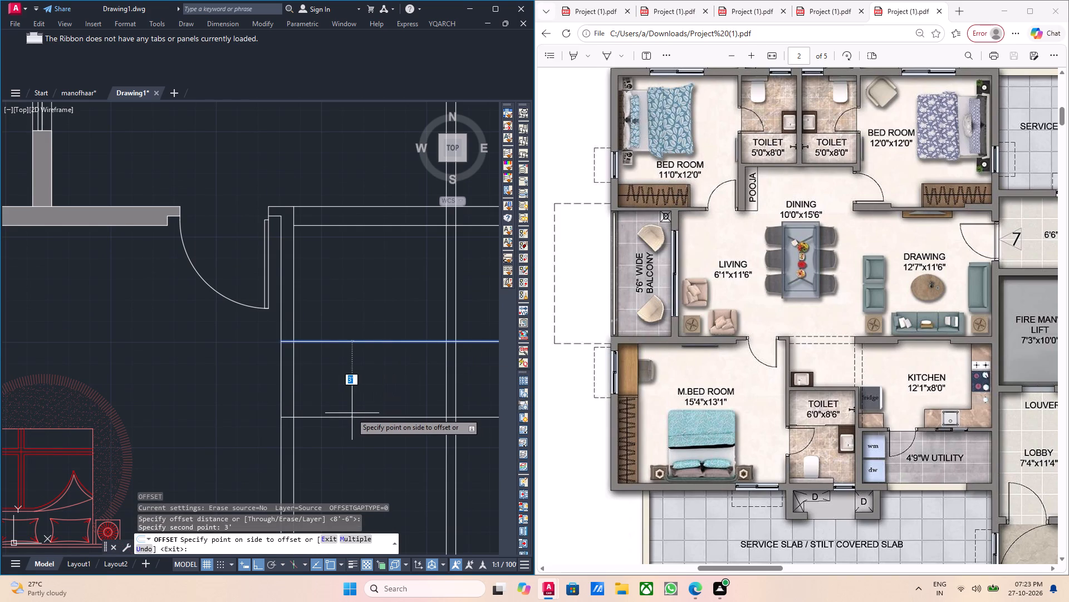
click(352, 414)
middle_drag(315, 380, 297, 367)
key(Escape)
Offset the line 3' below the toilet's top line another 6" downward.
scroll(325, 428, up, 1)
middle_click(337, 421)
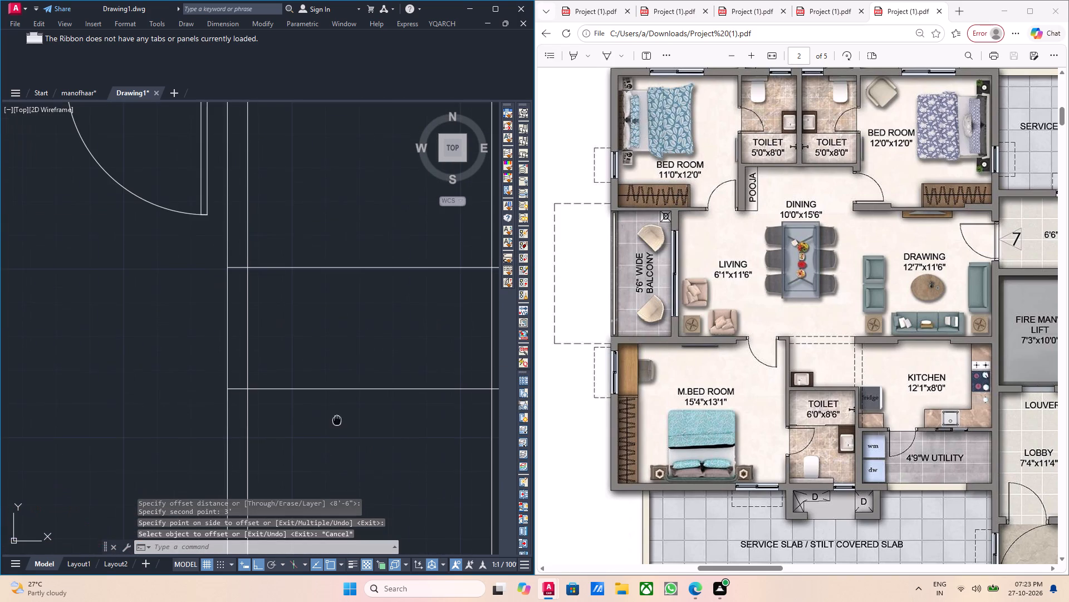
scroll(303, 400, up, 2)
drag(303, 393, 288, 375)
click(271, 365)
middle_drag(342, 435, 336, 432)
key(o)
key(Return)
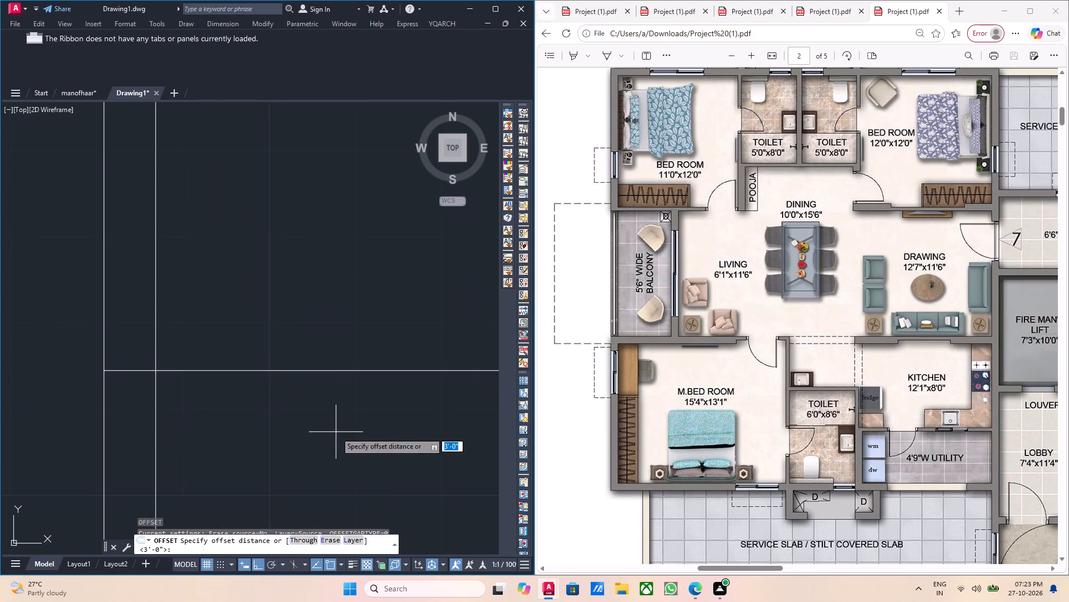
click(102, 372)
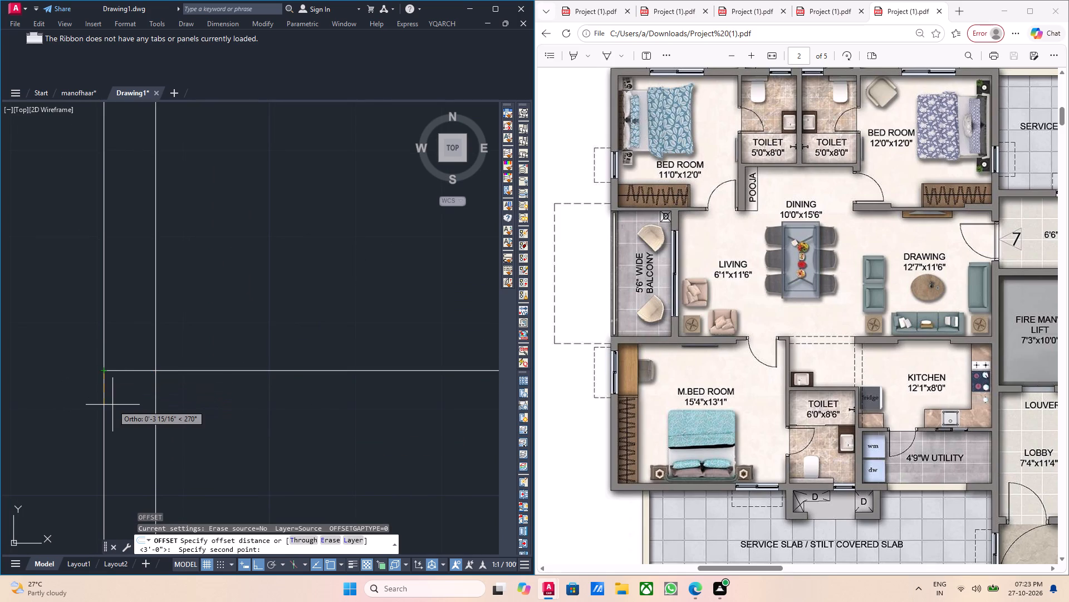
key(6)
key(Return)
click(116, 409)
key(Escape)
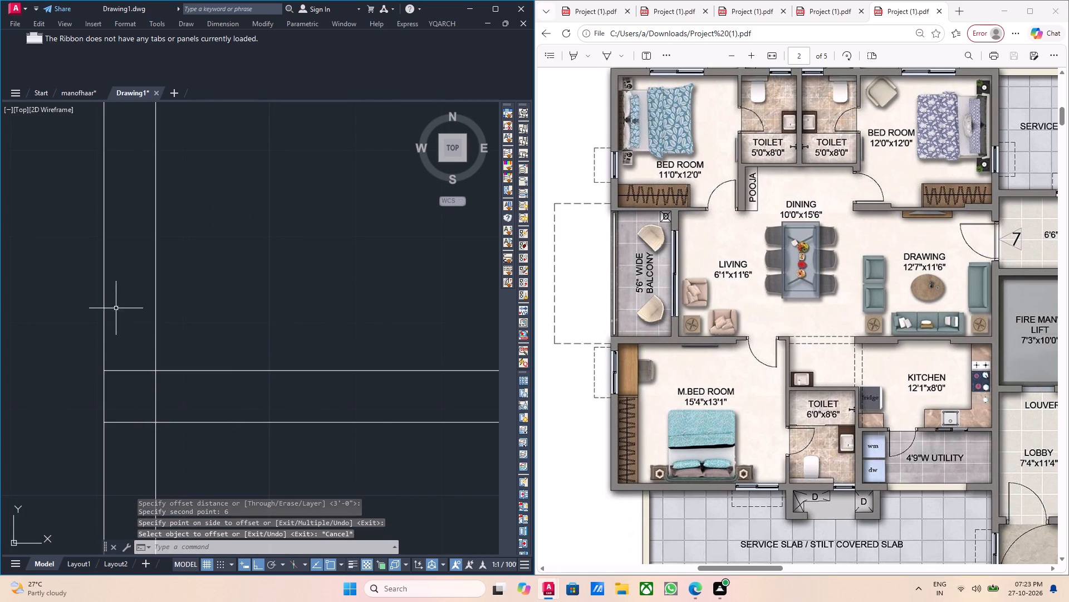
Offset the lower line of the 6" pair 2'6" downward to mark the toilet door opening.
scroll(120, 315, down, 2)
middle_drag(131, 352, 136, 324)
scroll(175, 324, up, 2)
drag(198, 362, 194, 353)
click(174, 325)
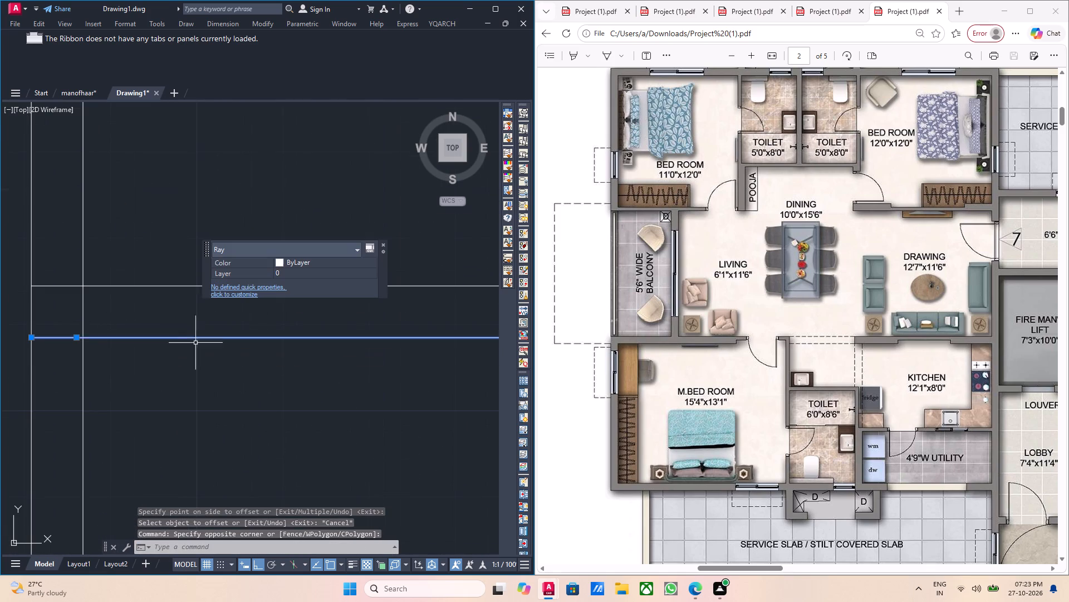
middle_drag(256, 400, 242, 394)
key(o)
key(Return)
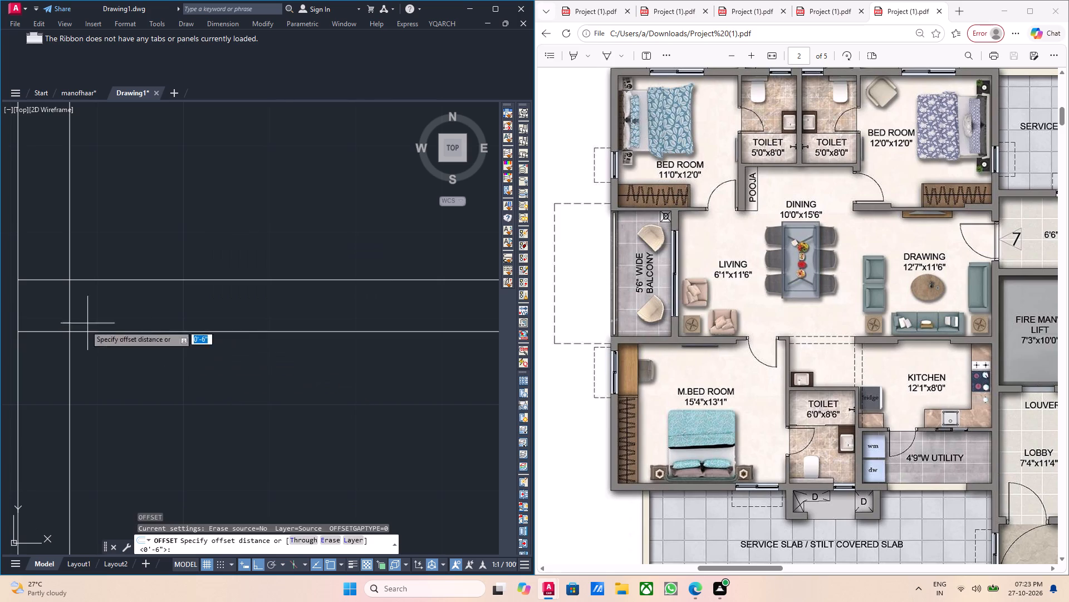
scroll(126, 314, down, 2)
click(84, 322)
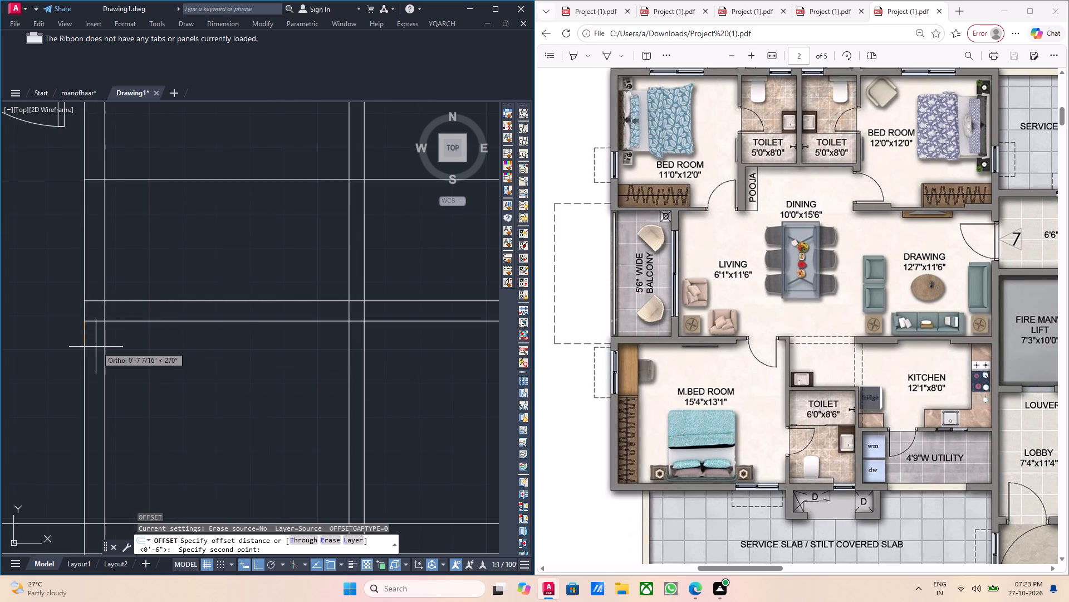
key(2)
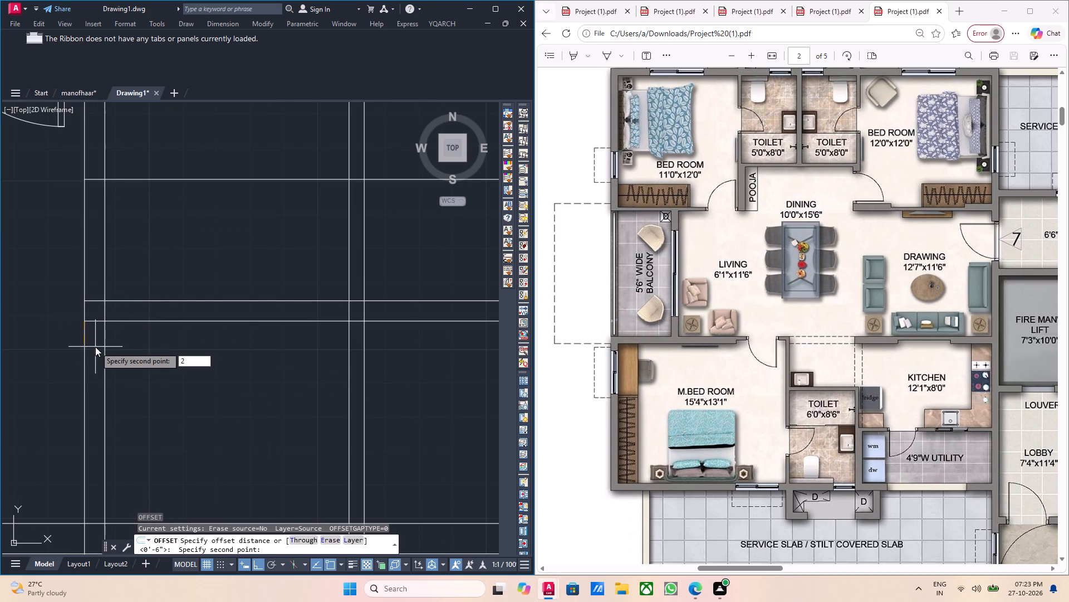
text('6)
key(Return)
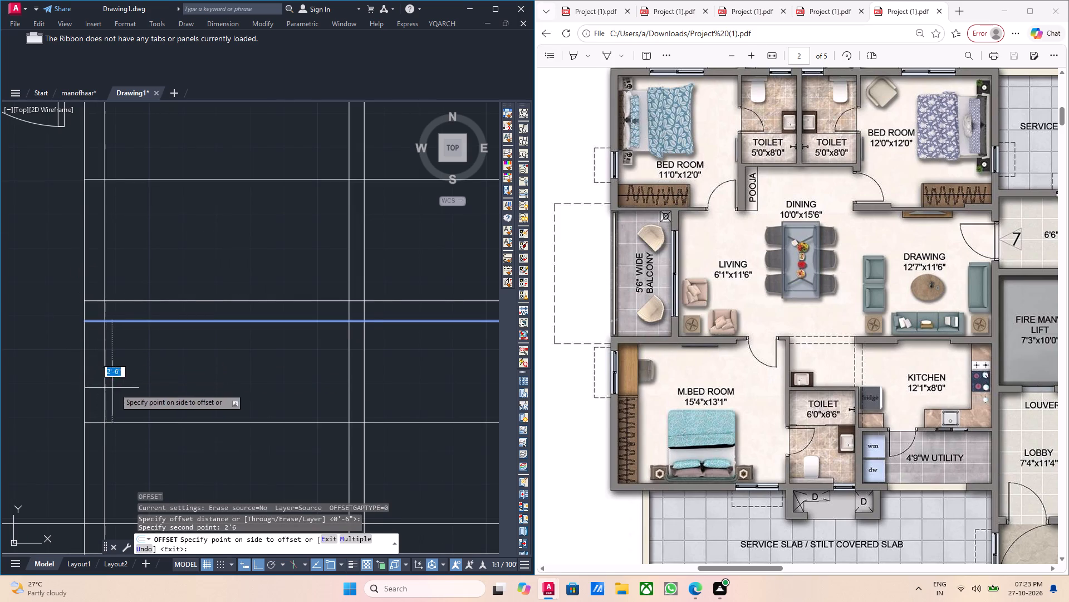
click(116, 388)
key(Escape)
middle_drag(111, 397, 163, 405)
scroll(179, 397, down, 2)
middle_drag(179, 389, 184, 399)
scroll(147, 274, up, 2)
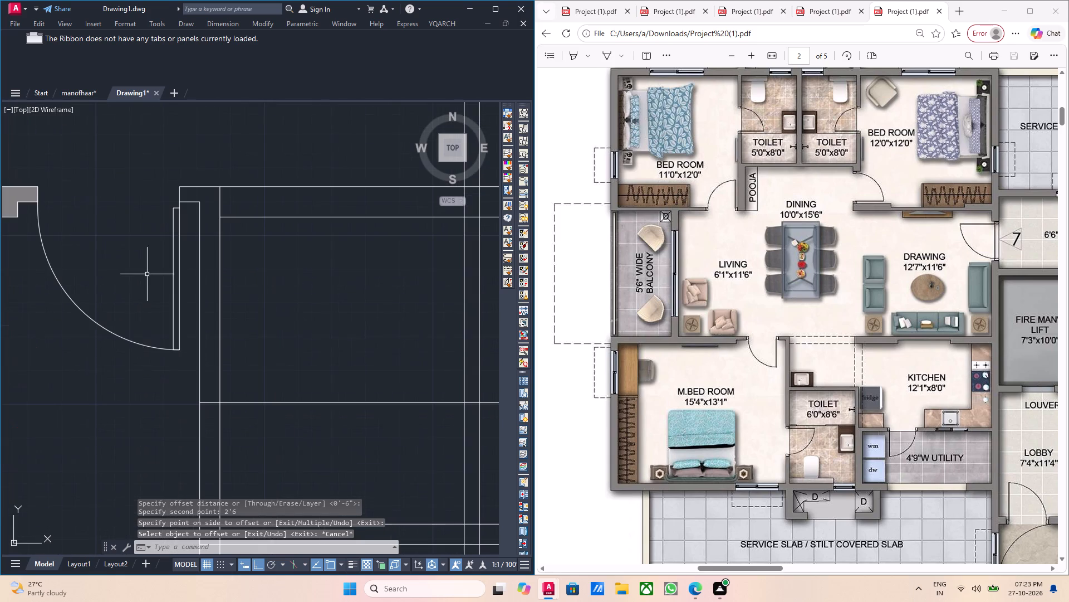
Copy the master bedroom door from its wall corner to where the master toilet's top line meets its bedroom-side wall line.
drag(178, 348, 161, 345)
middle_drag(151, 376, 122, 376)
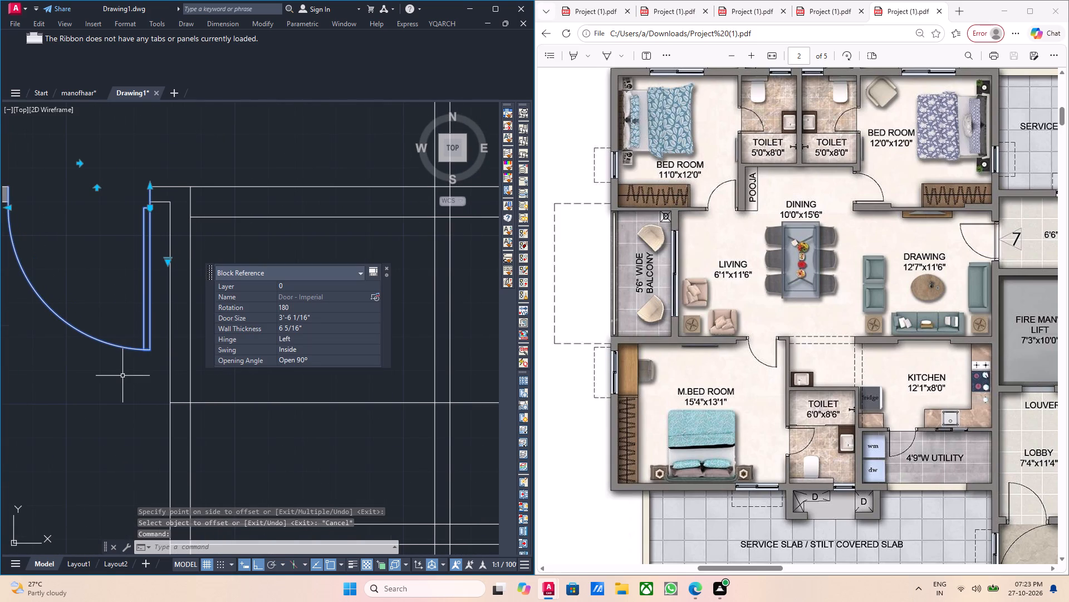
text(co)
key(Return)
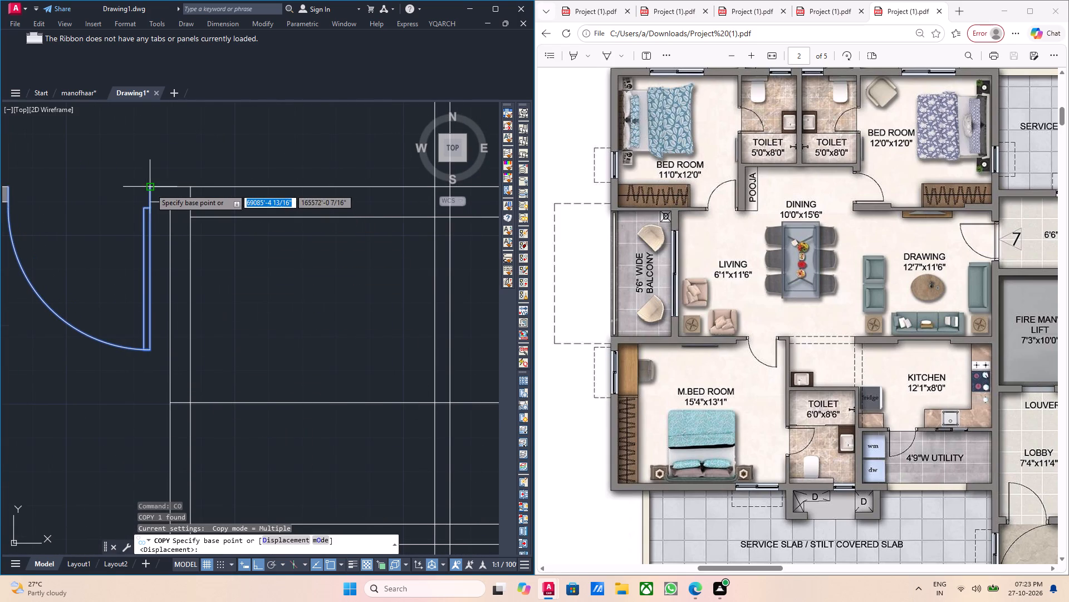
click(150, 187)
middle_drag(224, 372, 200, 286)
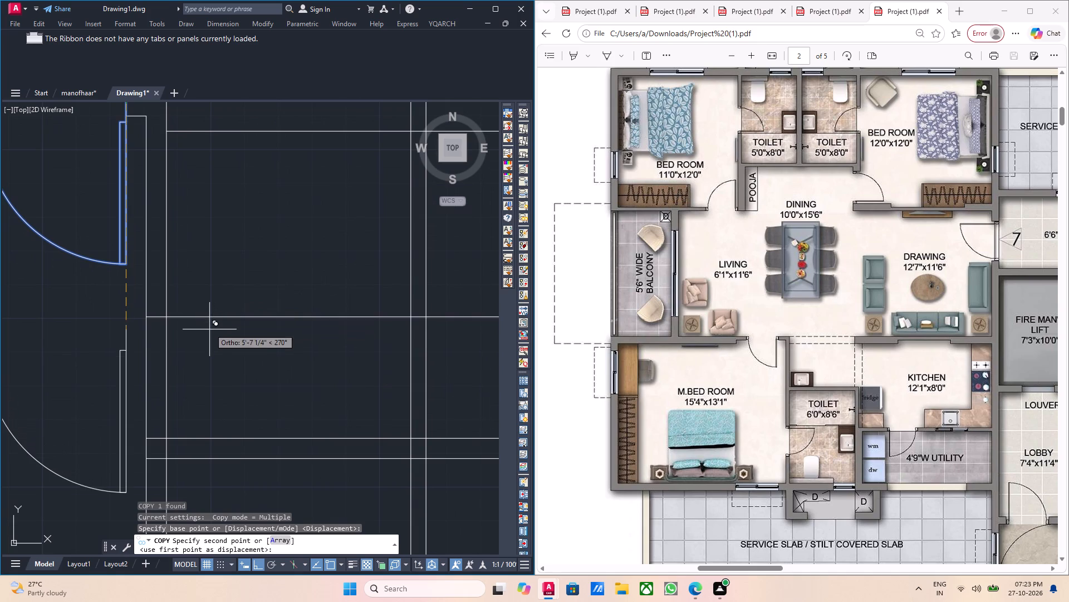
click(148, 321)
key(Escape)
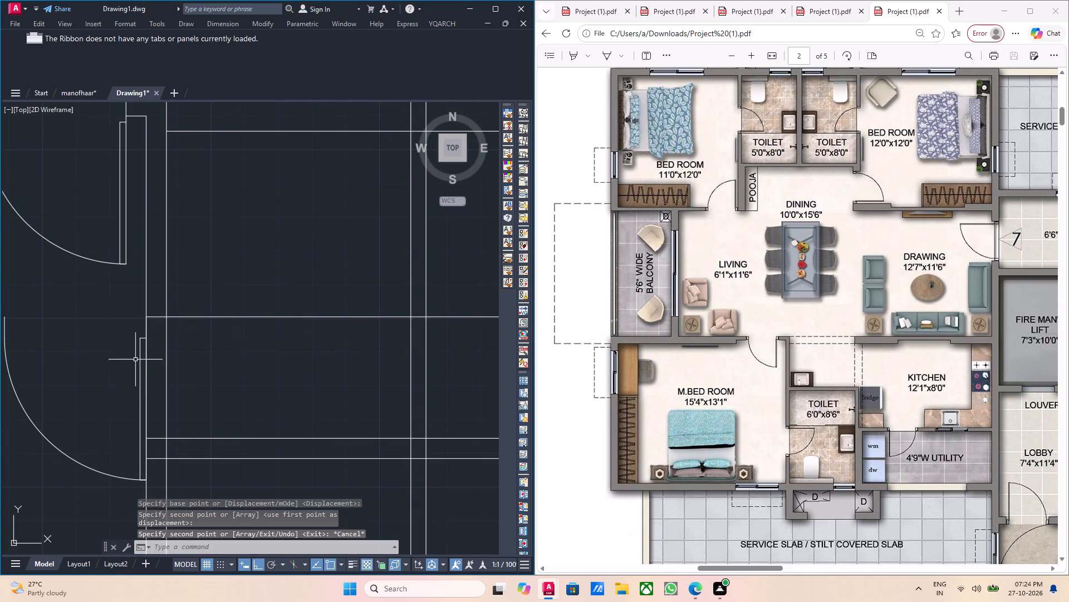
Rotate the copied door 90° about its wall corner so that it swings into the master toilet.
click(140, 354)
text(ro)
key(Return)
click(144, 316)
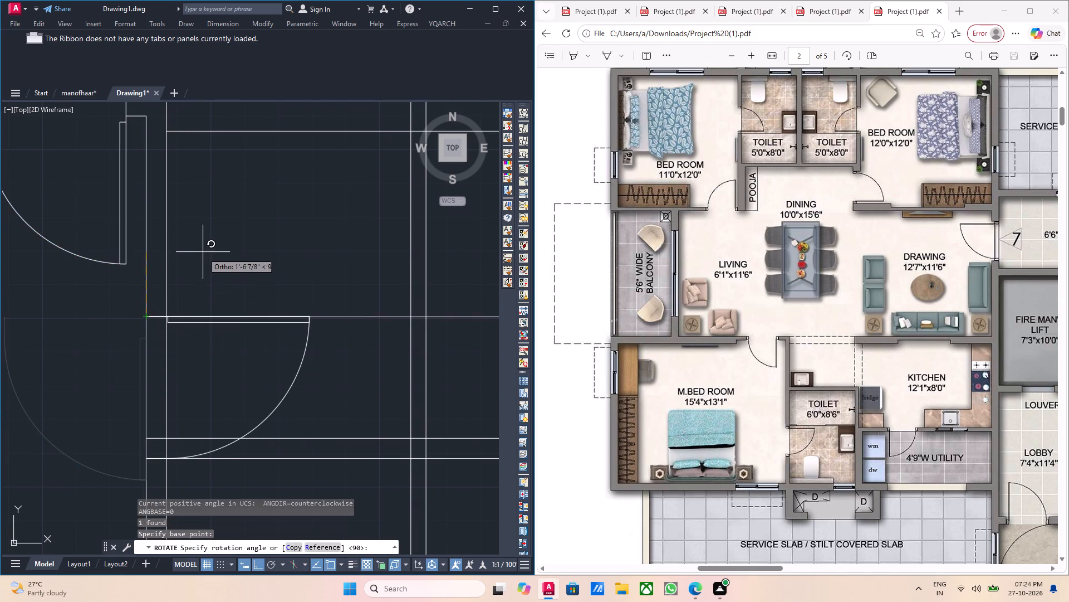
click(203, 236)
Move the rotated door 3' down along the bedroom-side wall line to the upper line of the 6" pair.
middle_drag(229, 310, 224, 266)
scroll(251, 380, down, 2)
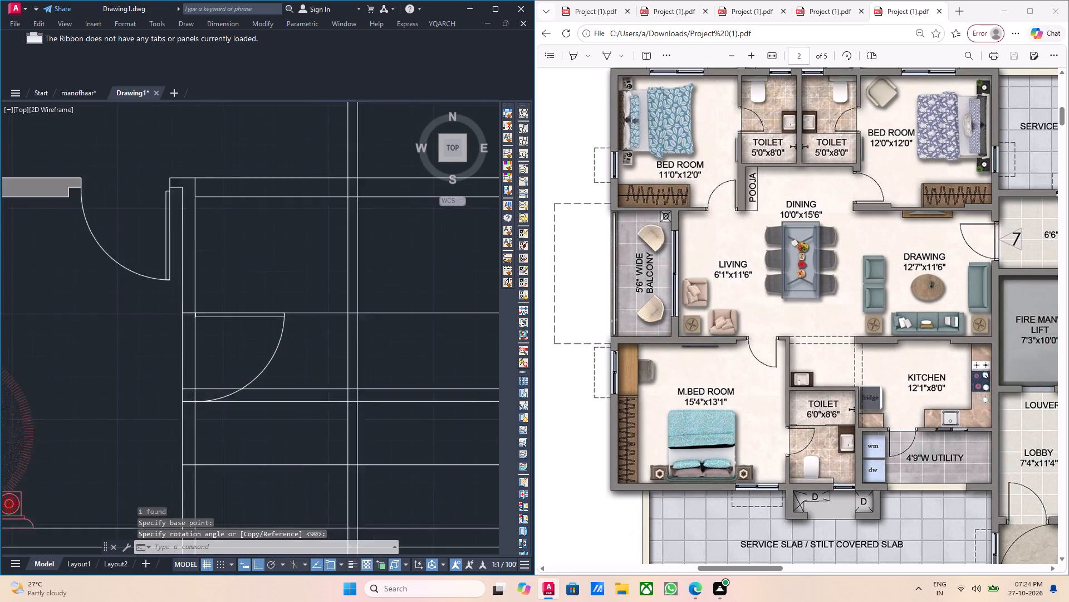
middle_drag(257, 382, 253, 404)
scroll(248, 401, up, 2)
scroll(248, 401, down, 1)
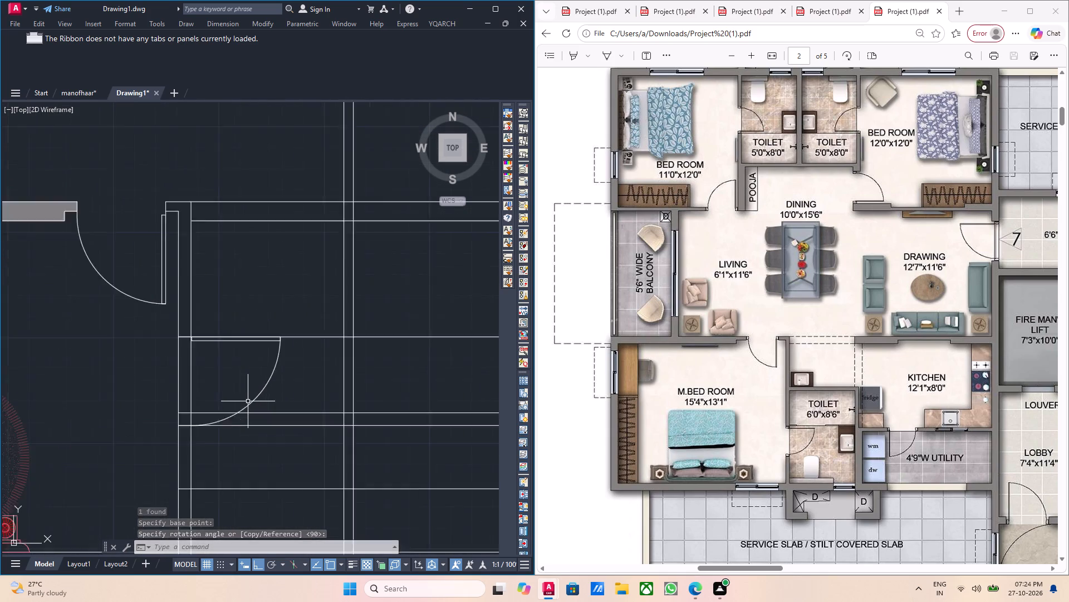
scroll(248, 401, down, 1)
middle_drag(274, 434, 264, 420)
scroll(228, 360, up, 2)
key(Escape)
drag(314, 396, 312, 396)
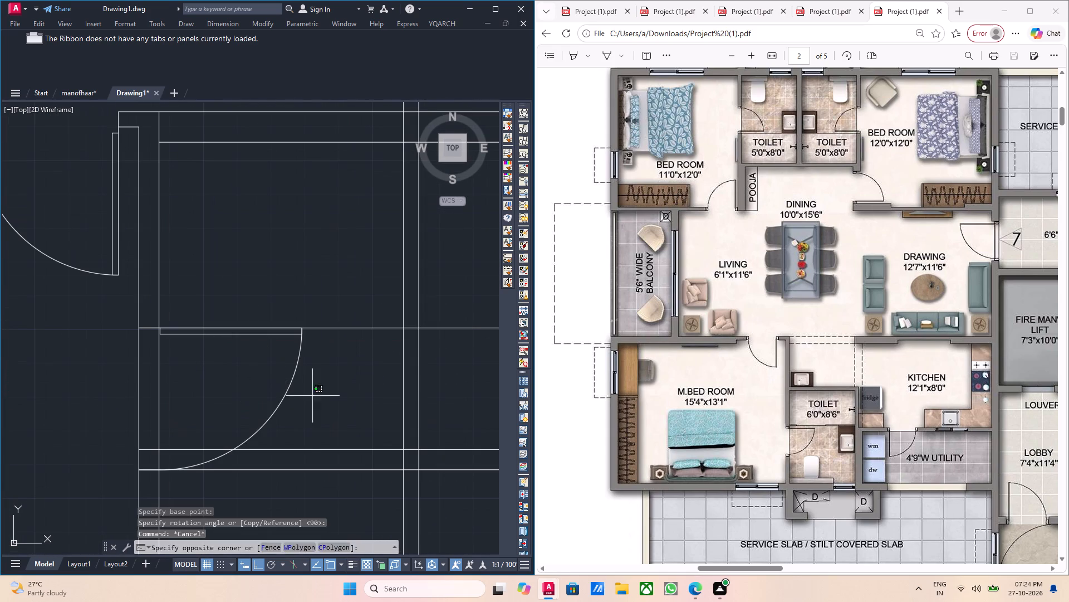
drag(312, 396, 285, 389)
click(260, 380)
middle_drag(312, 397, 300, 400)
key(m)
key(Return)
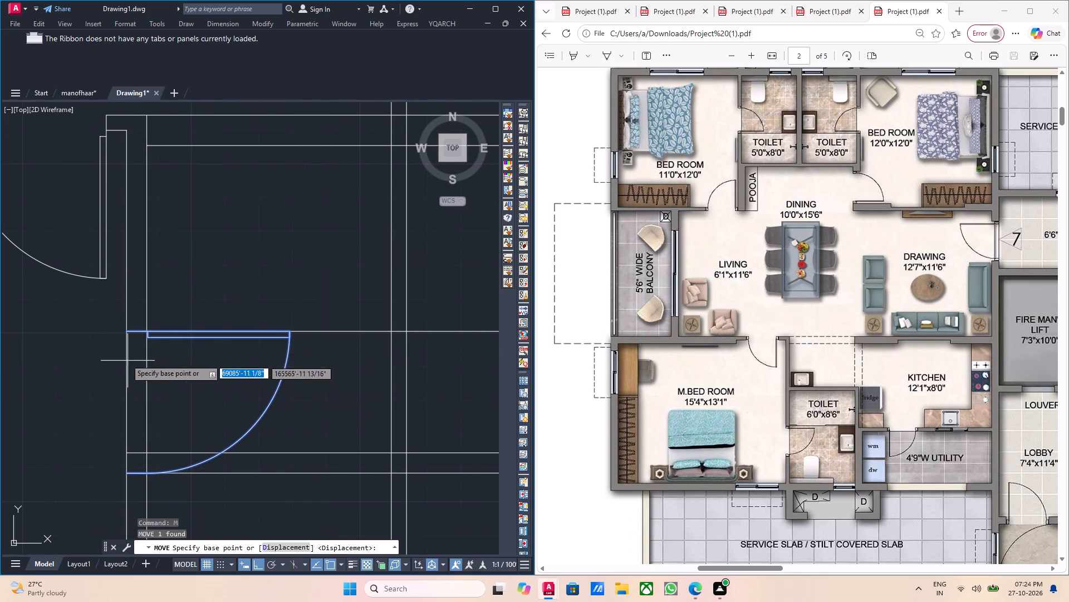
click(128, 332)
middle_drag(194, 420, 165, 335)
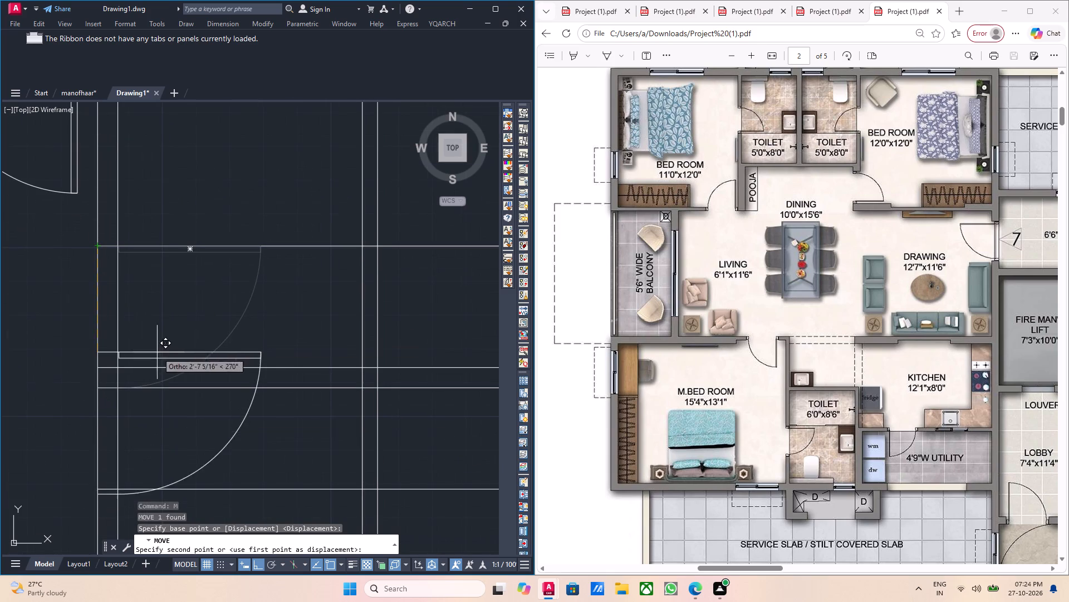
scroll(130, 362, down, 2)
middle_drag(128, 352, 135, 324)
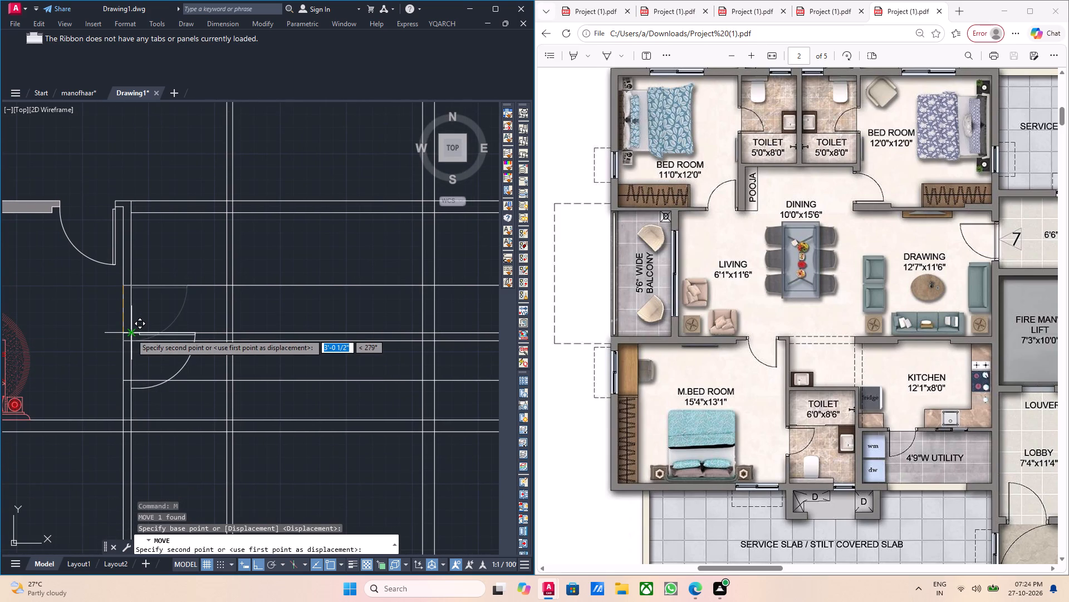
scroll(127, 336, up, 3)
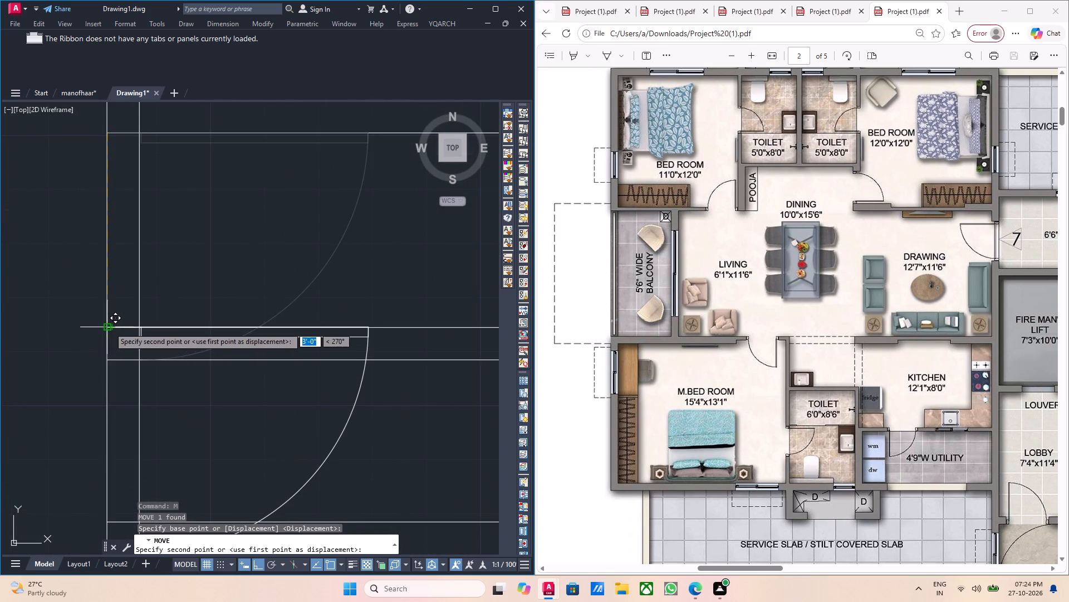
click(109, 327)
middle_drag(202, 377, 175, 344)
key(Escape)
Scale the toilet door down about its wall corner to about 3'-0 1/8", ending its swing at the opening's lower line.
drag(319, 397, 305, 395)
click(267, 389)
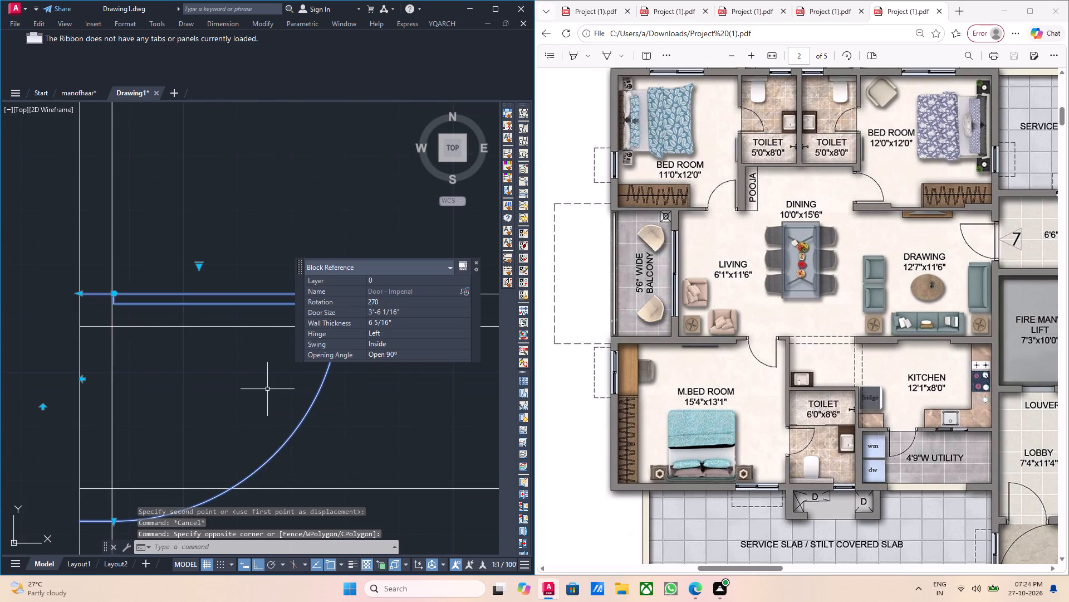
text(sc)
key(Return)
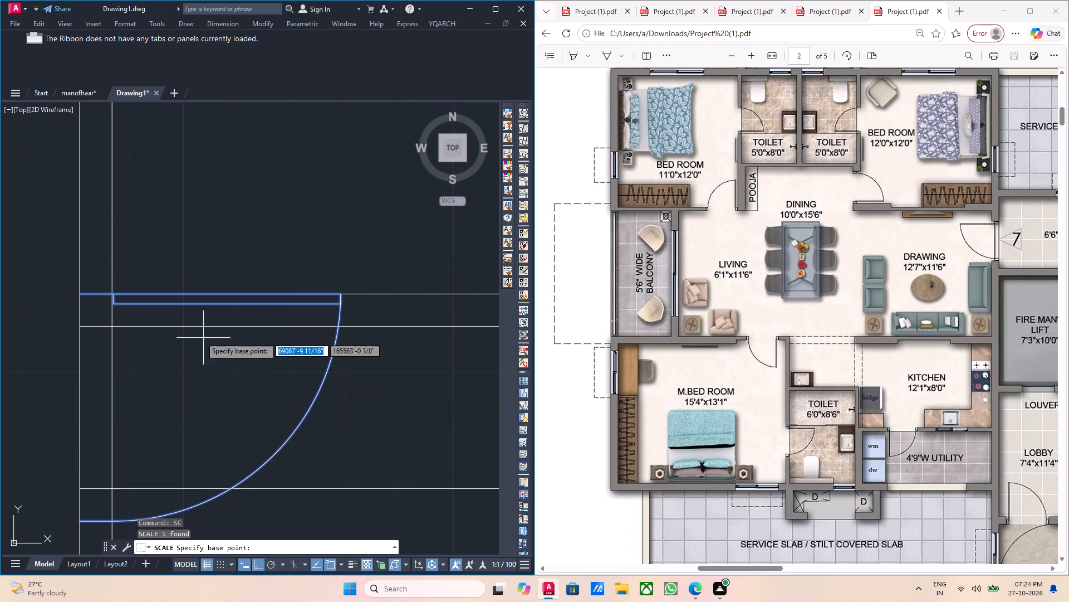
click(80, 290)
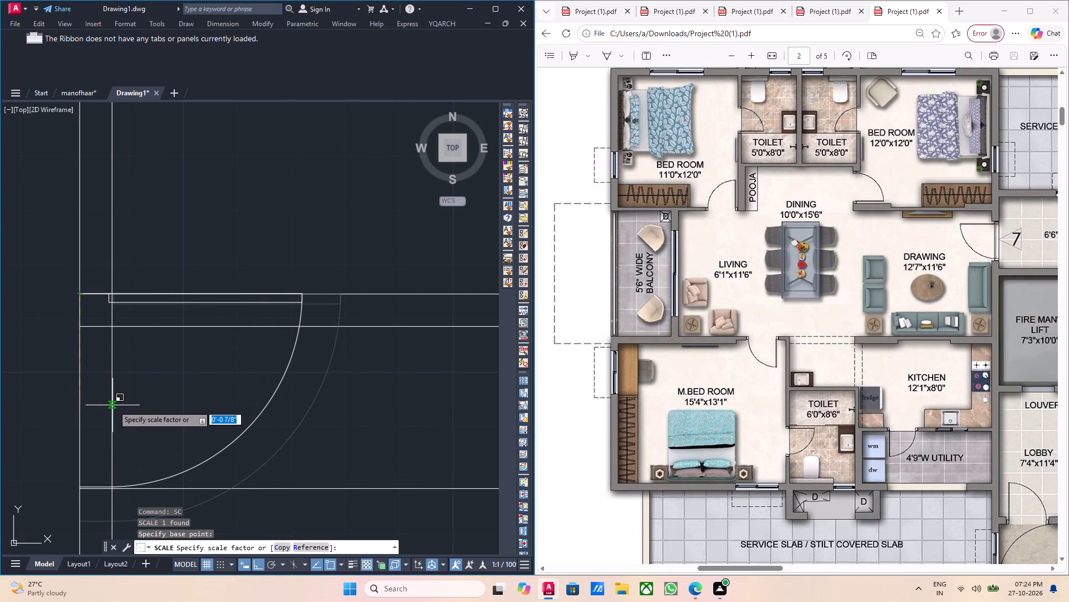
middle_drag(139, 419, 137, 383)
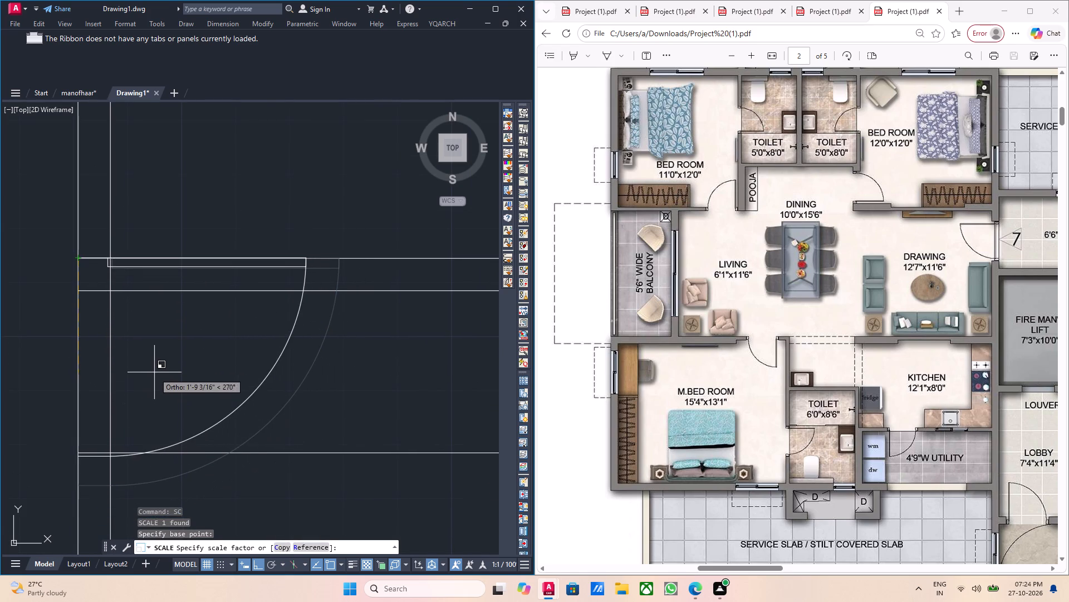
click(156, 371)
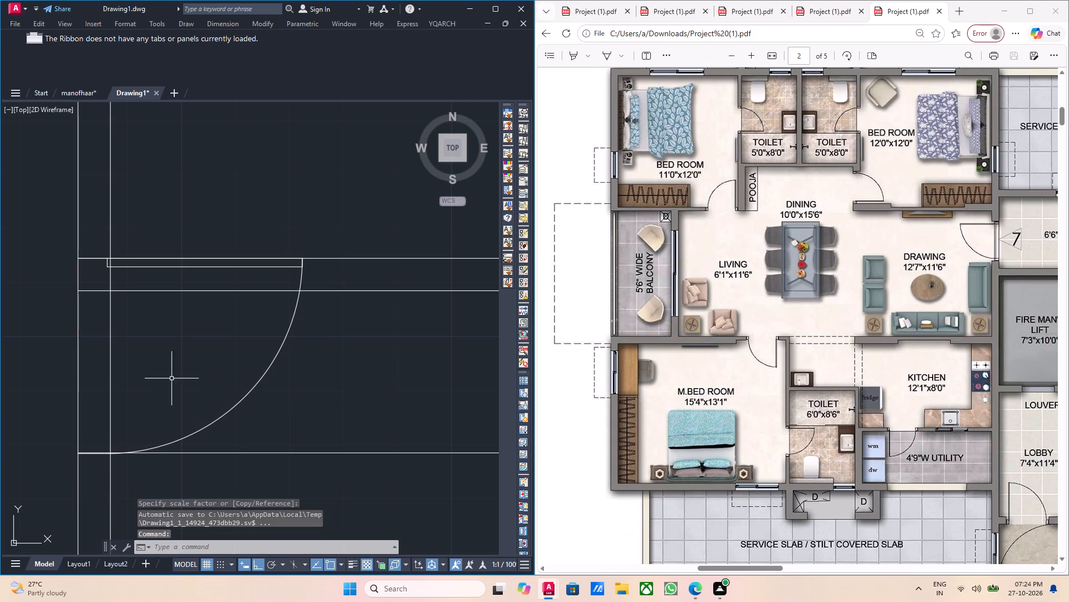
key(Escape)
Examine the scaled toilet door's fit against the wall lines and its block properties.
scroll(173, 380, down, 1)
middle_drag(223, 375, 174, 390)
middle_drag(213, 385, 199, 390)
middle_click(223, 387)
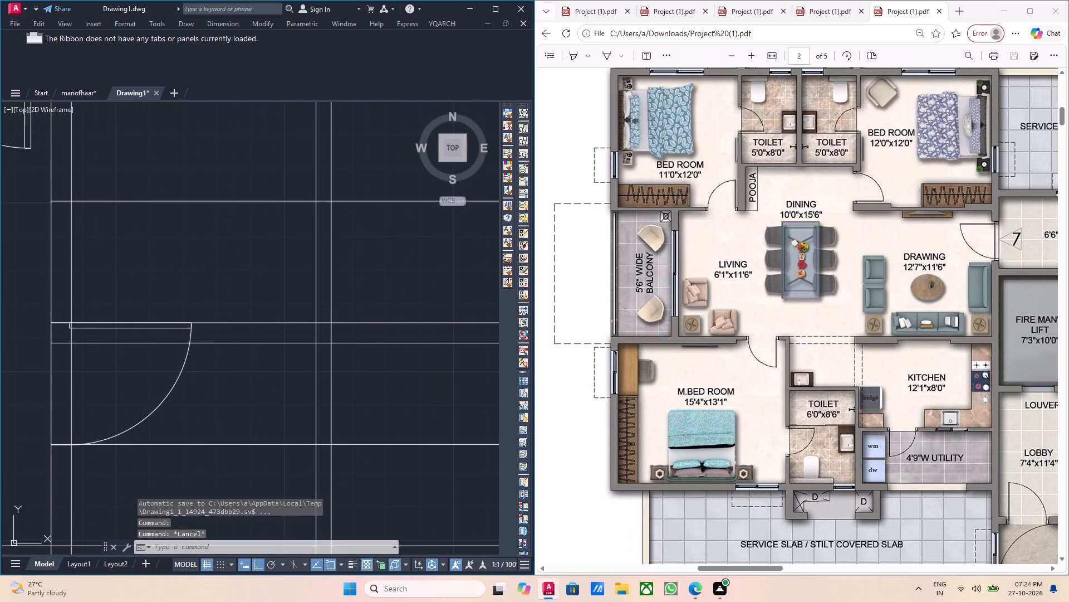
scroll(150, 337, up, 2)
click(122, 317)
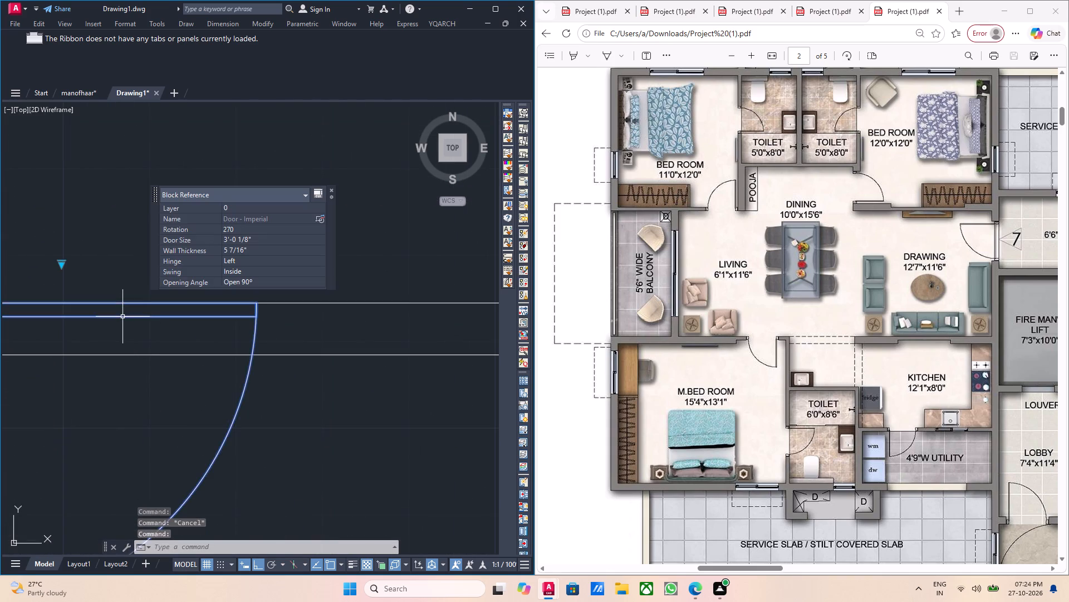
scroll(148, 346, down, 2)
middle_click(204, 400)
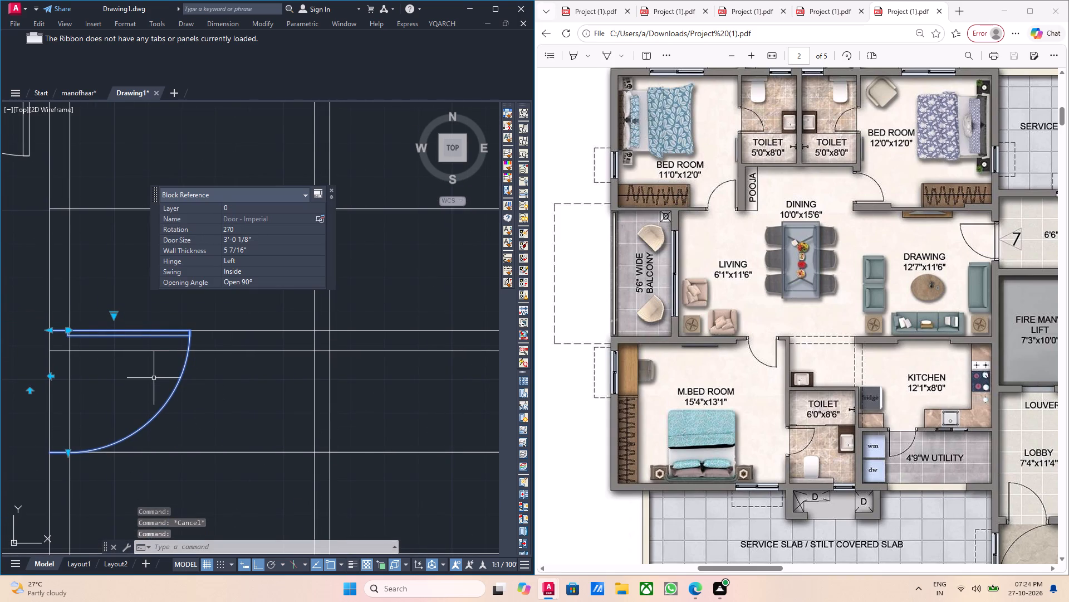
key(Escape)
Dimension the master toilet's door opening from the lower line of the 6" pair to the opening's bottom line.
text(din)
key(BackSpace)
key(m)
key(Return)
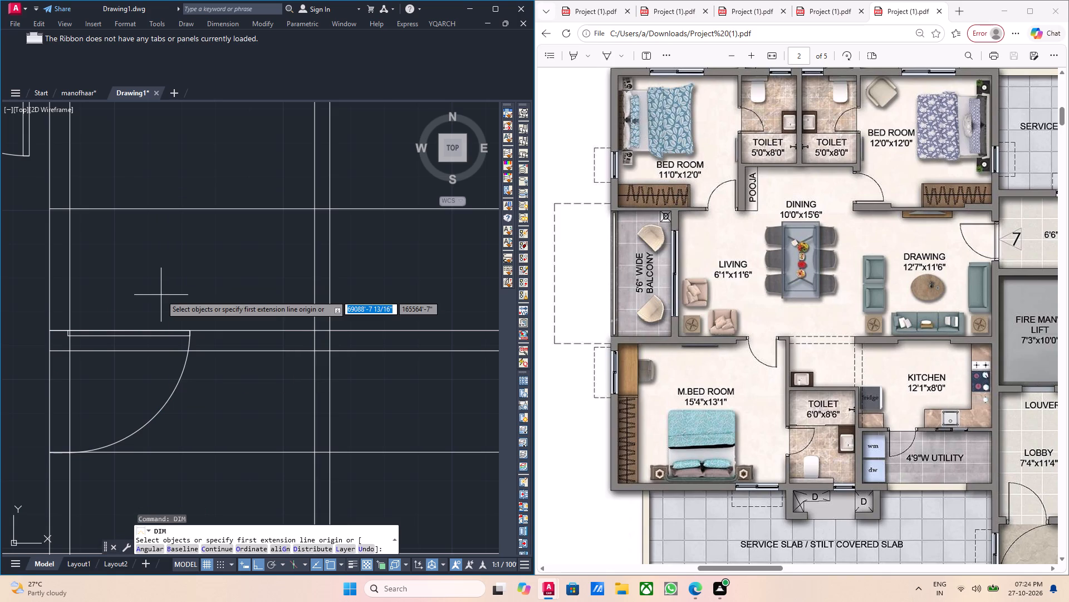
scroll(29, 353, up, 2)
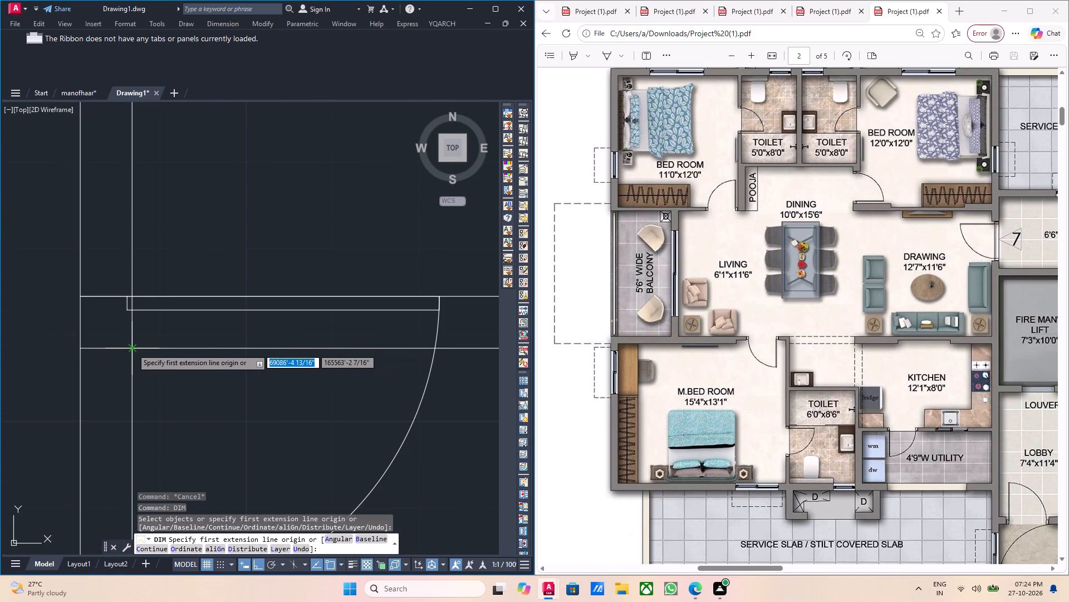
click(132, 348)
middle_drag(155, 433, 116, 312)
scroll(88, 490, up, 4)
click(116, 470)
scroll(158, 459, down, 2)
scroll(259, 424, down, 2)
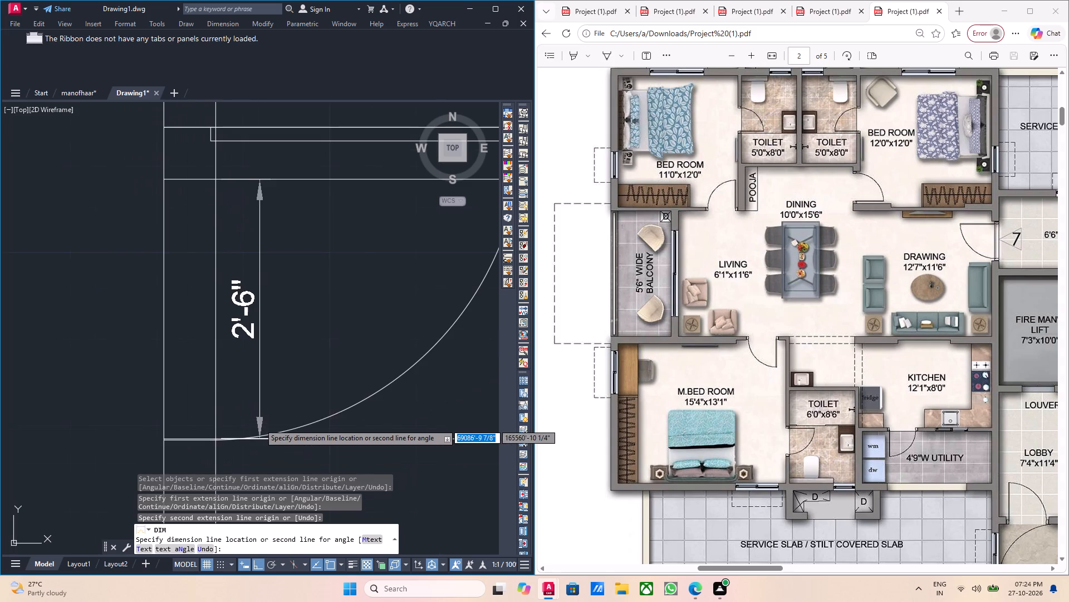
click(279, 404)
middle_drag(278, 404, 162, 409)
key(Escape)
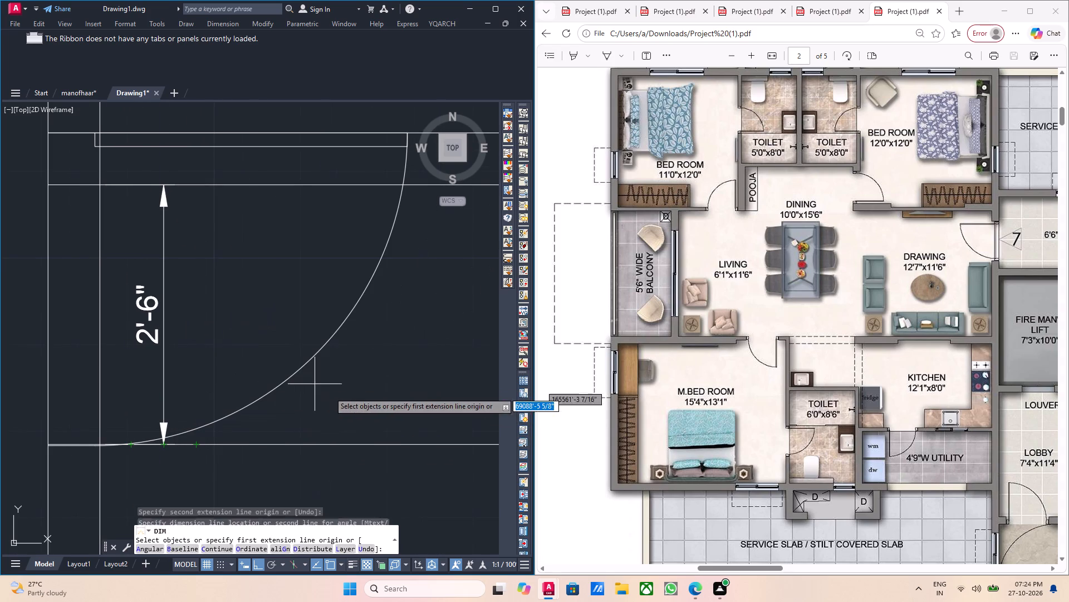
key(Escape)
key(Escape)
Move the toilet door 6" down to the lower line of the 6" pair, where the opening starts.
drag(325, 389, 290, 378)
click(272, 363)
middle_drag(305, 357, 293, 394)
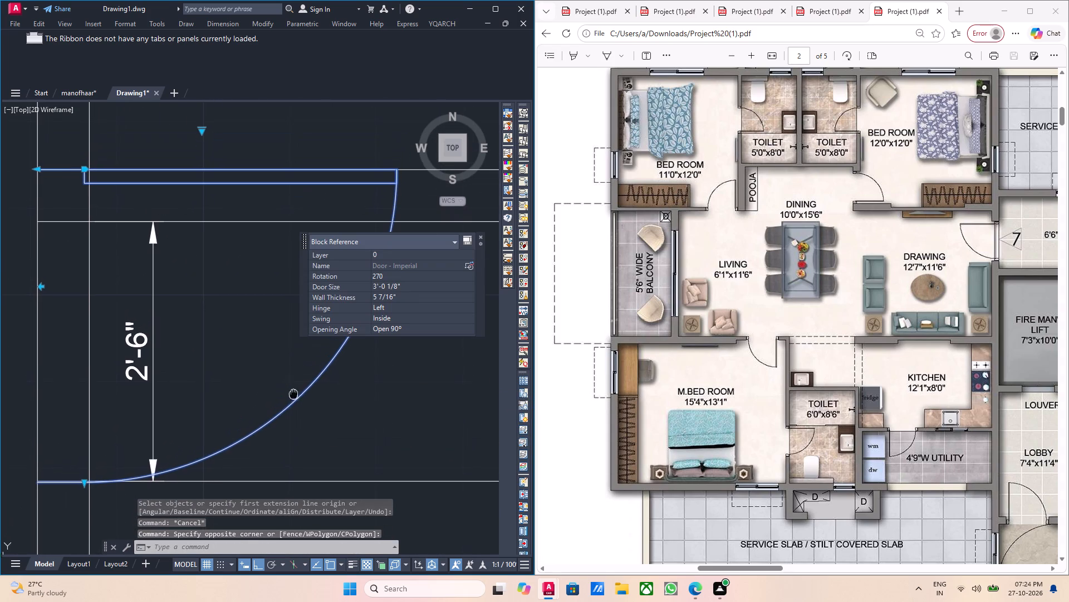
middle_drag(62, 320, 70, 344)
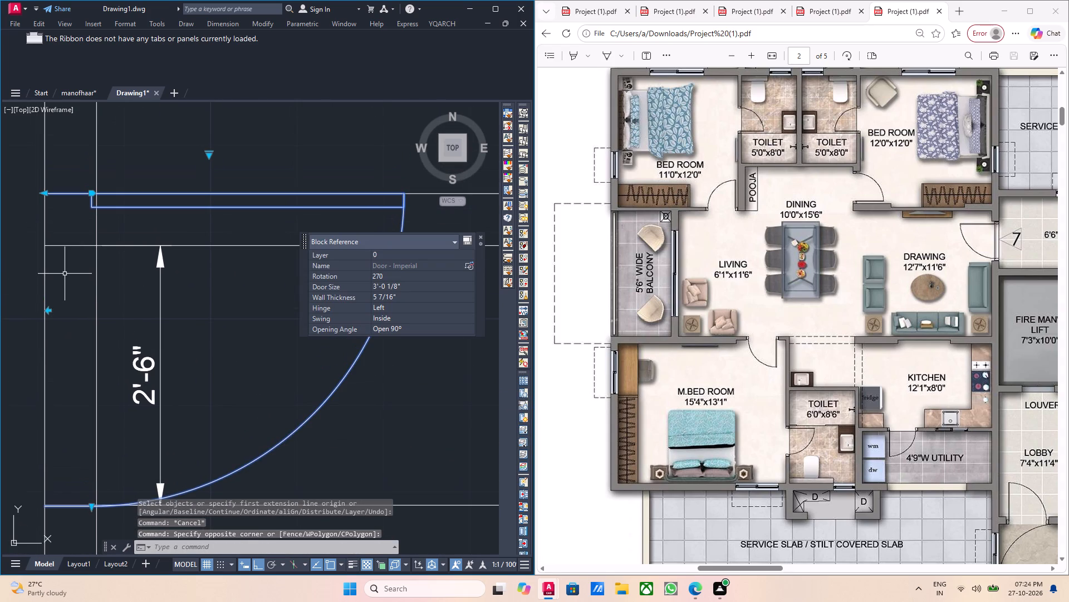
key(m)
key(Return)
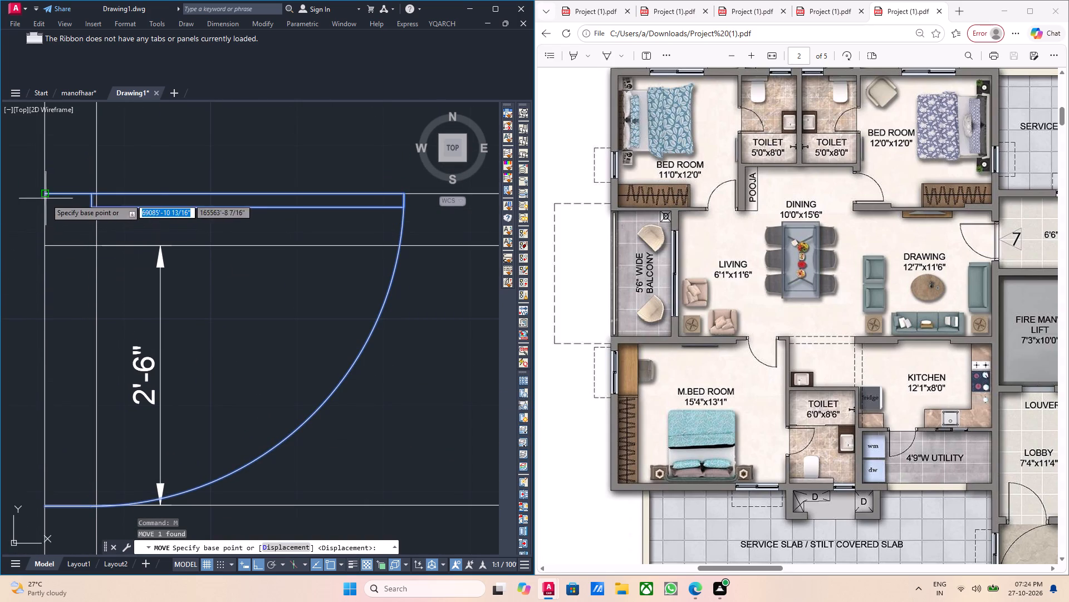
click(46, 195)
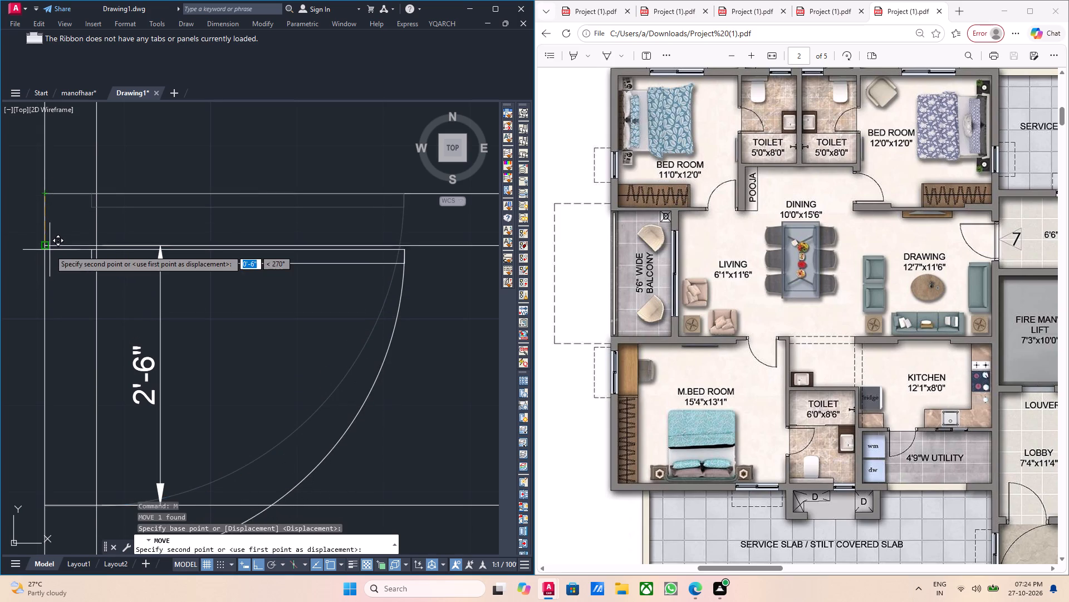
click(46, 243)
scroll(82, 263, down, 3)
middle_drag(145, 381, 114, 314)
key(Escape)
Scale the toilet door down about its upper wall corner until its swing ends at the 2'-6" opening's bottom line.
scroll(139, 249, up, 1)
middle_drag(140, 270, 180, 350)
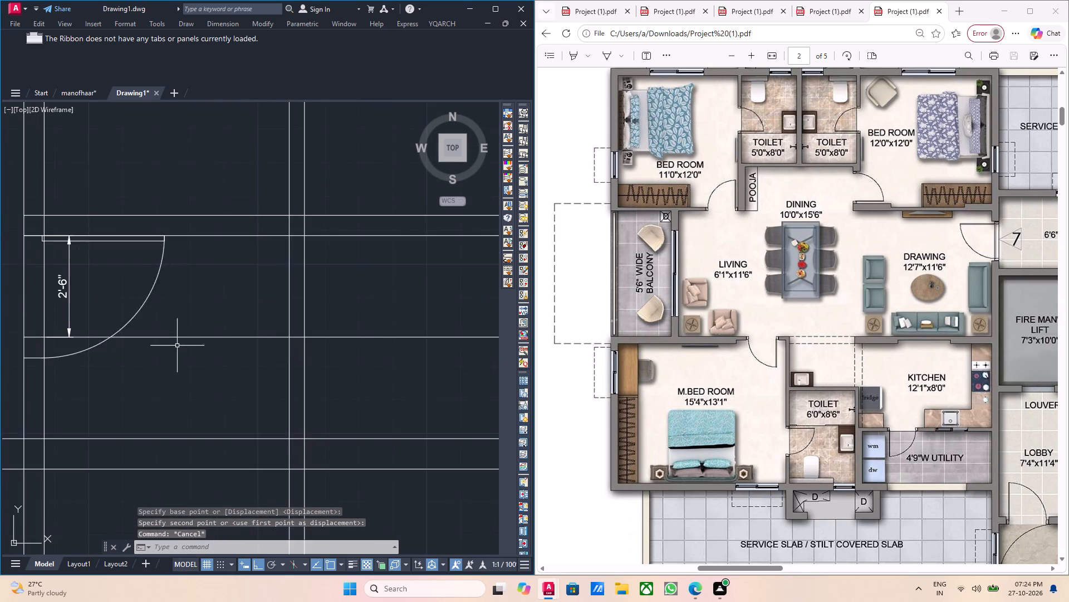
scroll(170, 319, up, 1)
drag(162, 304, 145, 299)
click(104, 278)
middle_drag(188, 293, 309, 397)
middle_drag(328, 387, 354, 377)
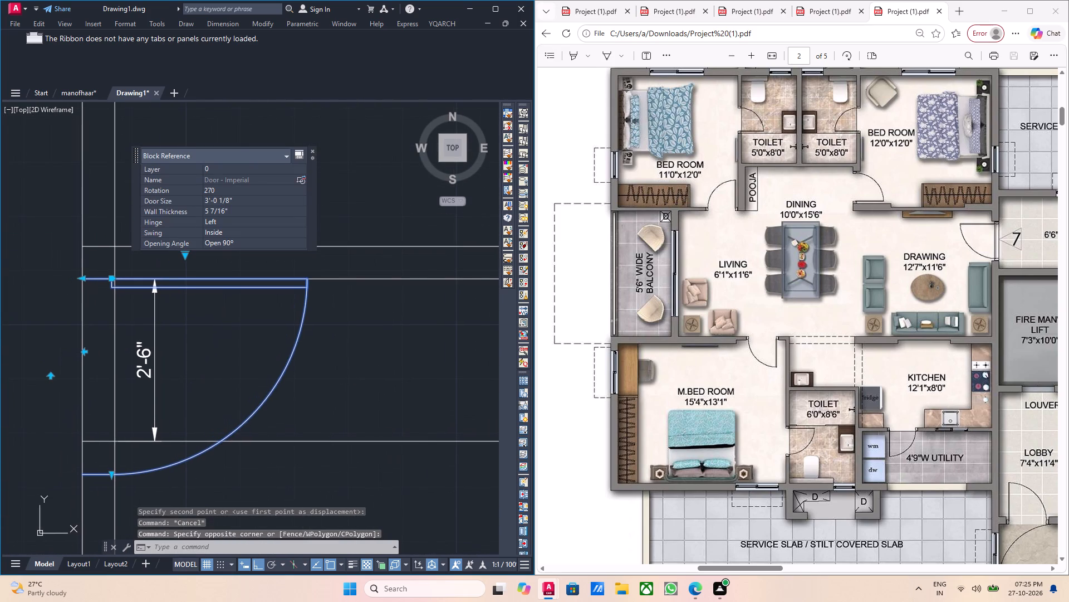
text(sc)
key(Return)
click(81, 278)
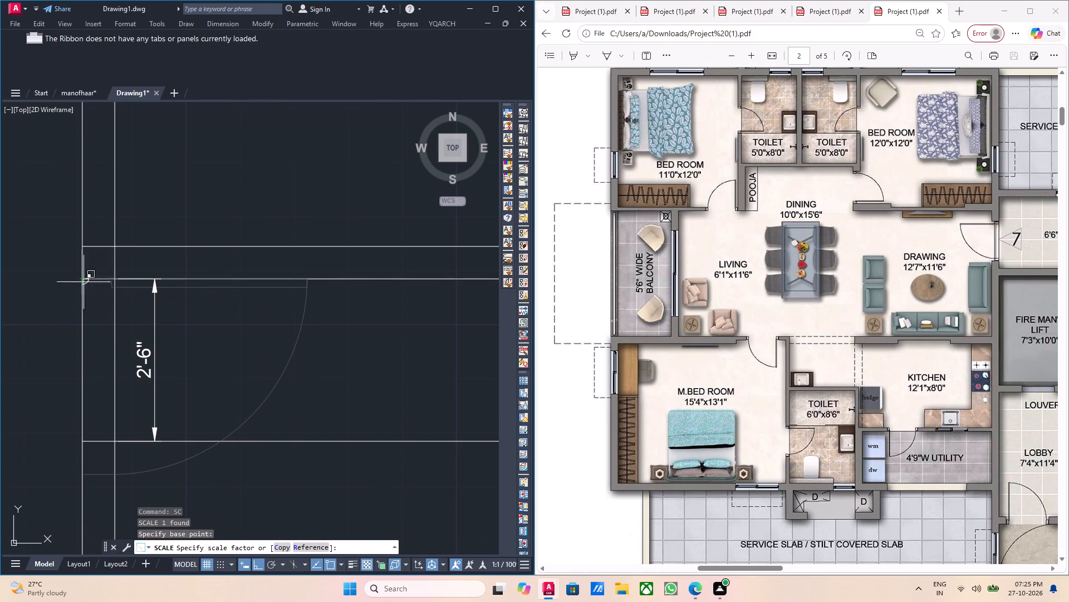
middle_drag(123, 376, 123, 376)
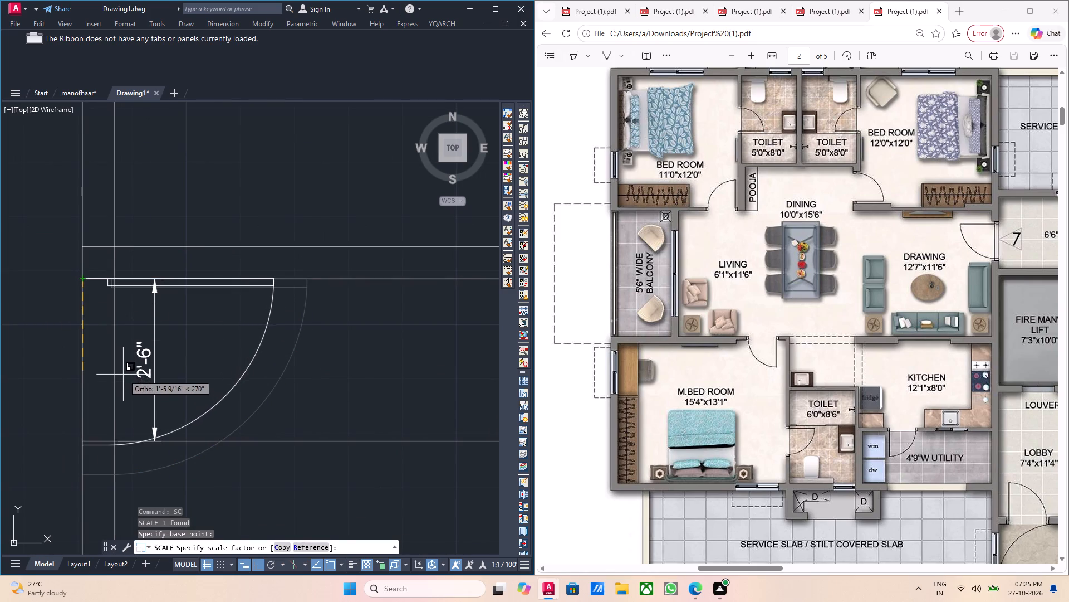
middle_drag(123, 376, 141, 328)
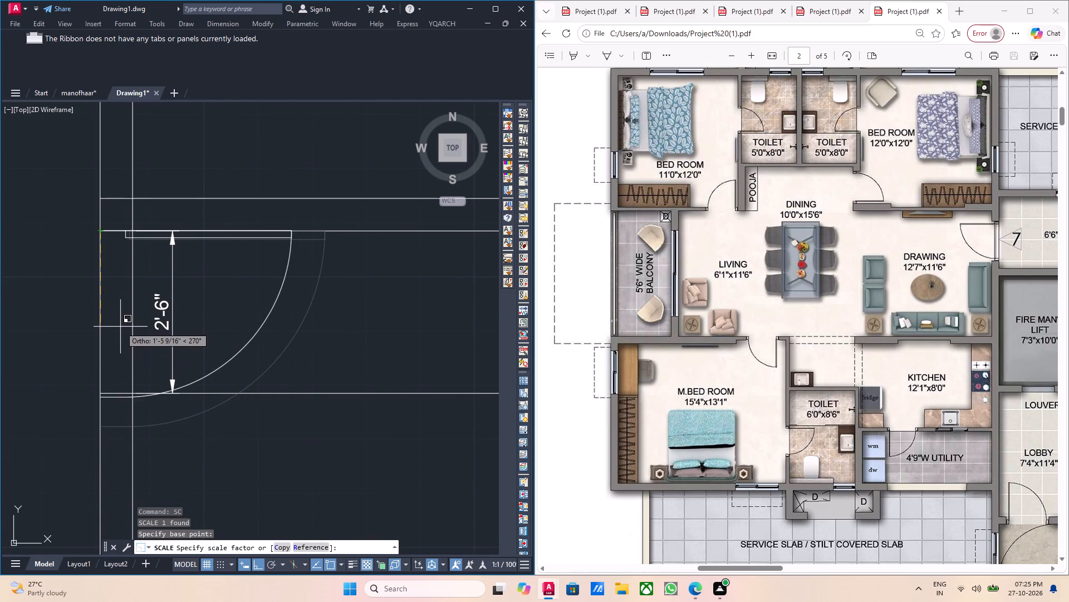
scroll(120, 327, up, 2)
middle_drag(121, 330, 129, 295)
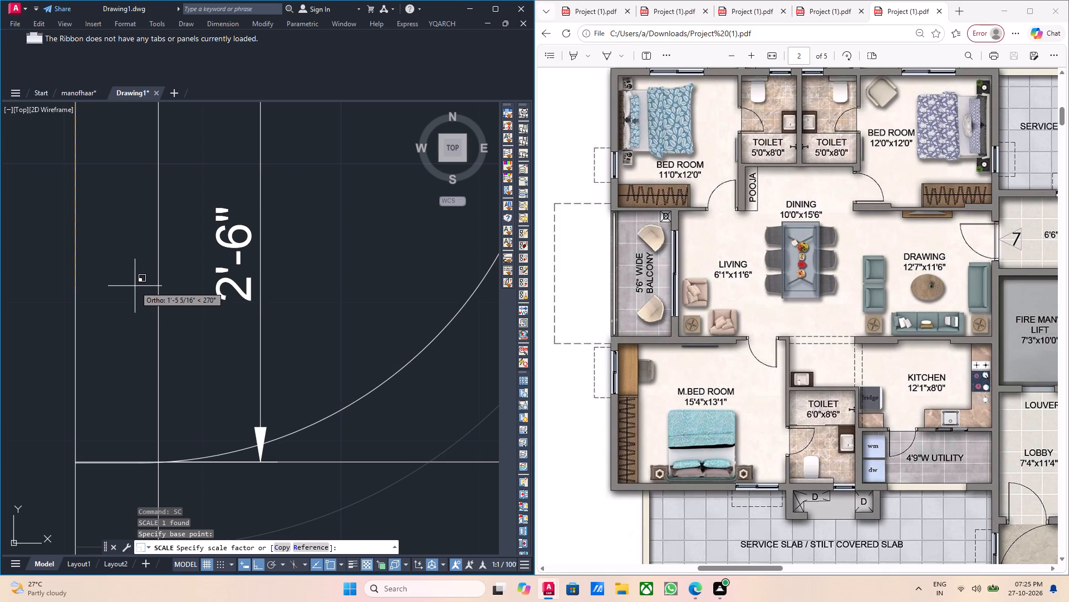
click(134, 285)
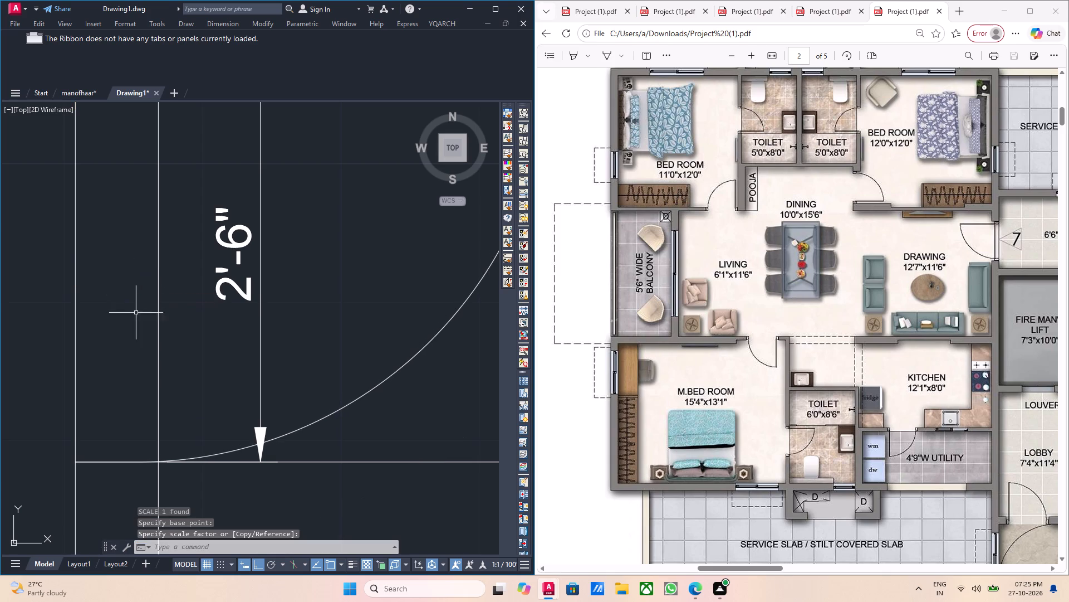
scroll(140, 337, down, 2)
middle_drag(163, 342, 136, 402)
key(Escape)
Trim both vertical wall lines across the master toilet's door opening.
key(r)
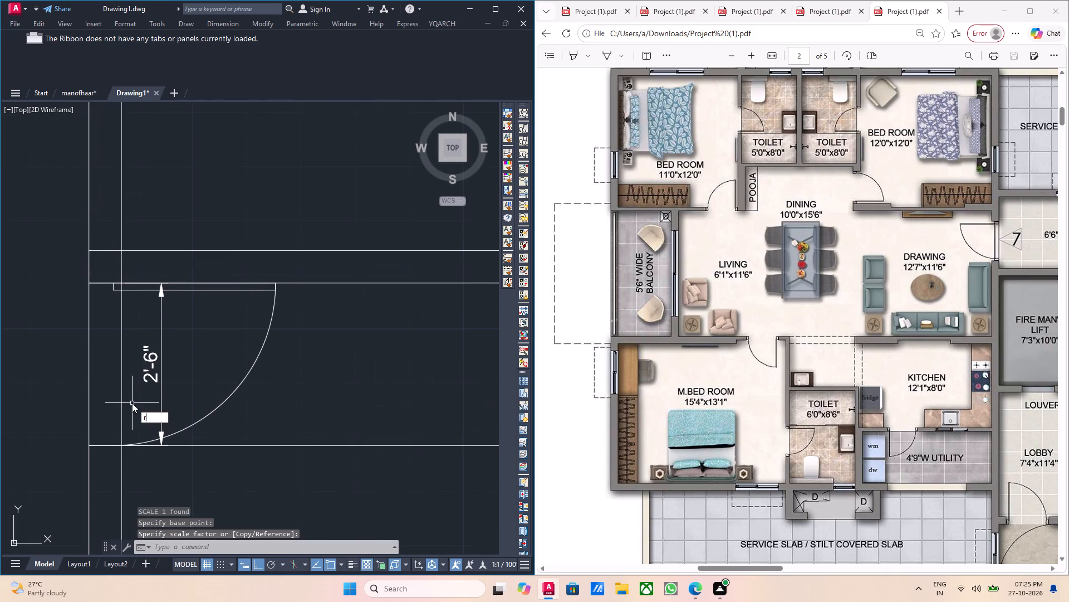
key(BackSpace)
text(tr)
key(Return)
drag(132, 403, 85, 400)
key(Escape)
Delete the 2'-6" dimension from the master toilet's door opening.
scroll(85, 400, down, 1)
middle_drag(89, 398, 80, 402)
scroll(80, 402, down, 1)
scroll(90, 382, up, 1)
middle_drag(90, 382, 76, 412)
scroll(83, 381, up, 2)
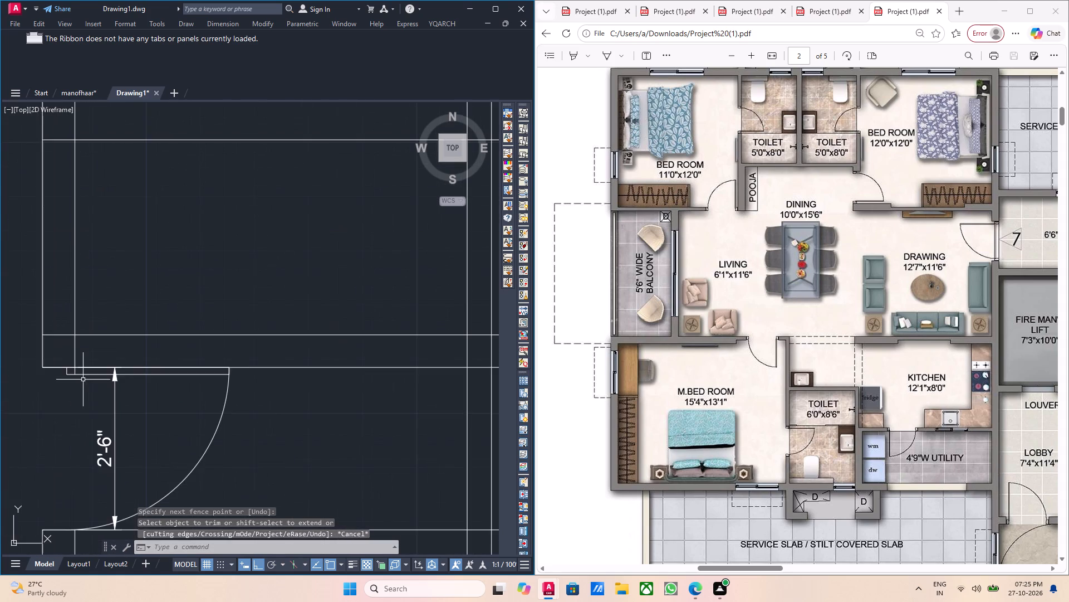
middle_drag(78, 386, 57, 399)
scroll(49, 363, down, 3)
scroll(53, 364, up, 1)
middle_drag(53, 364, 62, 375)
scroll(62, 376, down, 3)
scroll(63, 379, up, 1)
middle_drag(81, 392, 89, 397)
scroll(89, 397, down, 1)
scroll(92, 403, up, 4)
drag(64, 406, 50, 404)
click(0, 384)
middle_drag(12, 383, 110, 363)
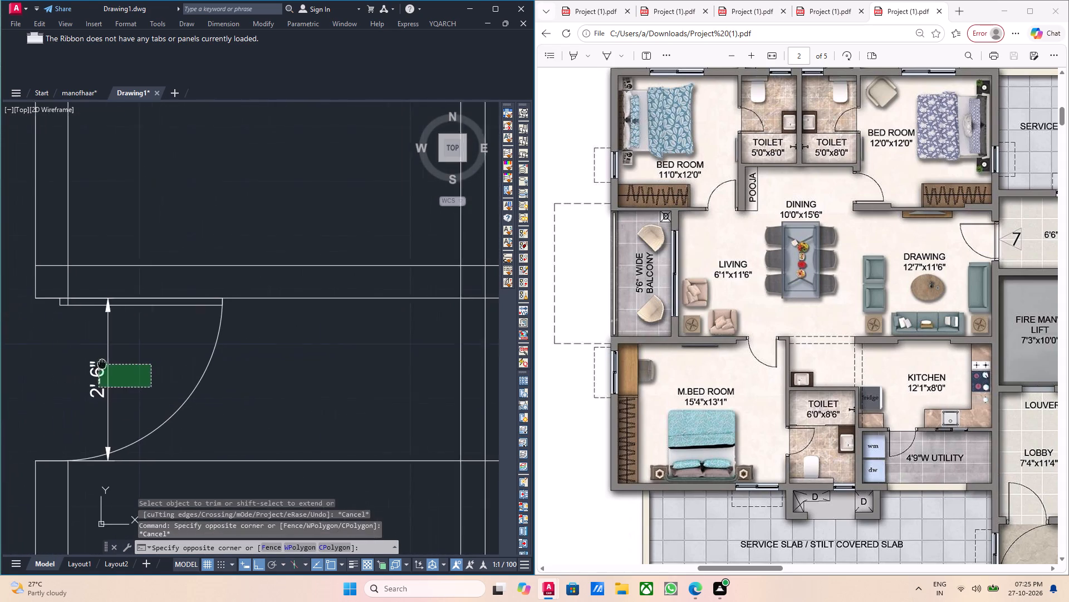
middle_drag(110, 363, 113, 363)
click(87, 364)
key(F12)
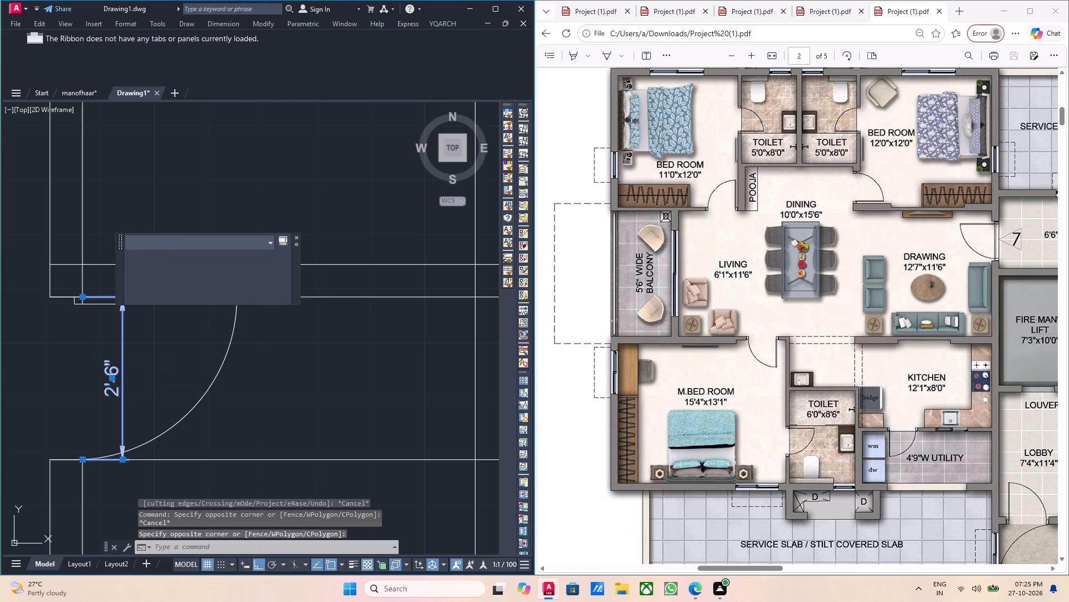
key(Delete)
Erase the horizontal construction ray running along the top of the toilet's door opening.
scroll(87, 364, down, 2)
middle_click(87, 365)
middle_drag(128, 362, 145, 365)
middle_drag(140, 368, 145, 402)
middle_drag(220, 397, 192, 404)
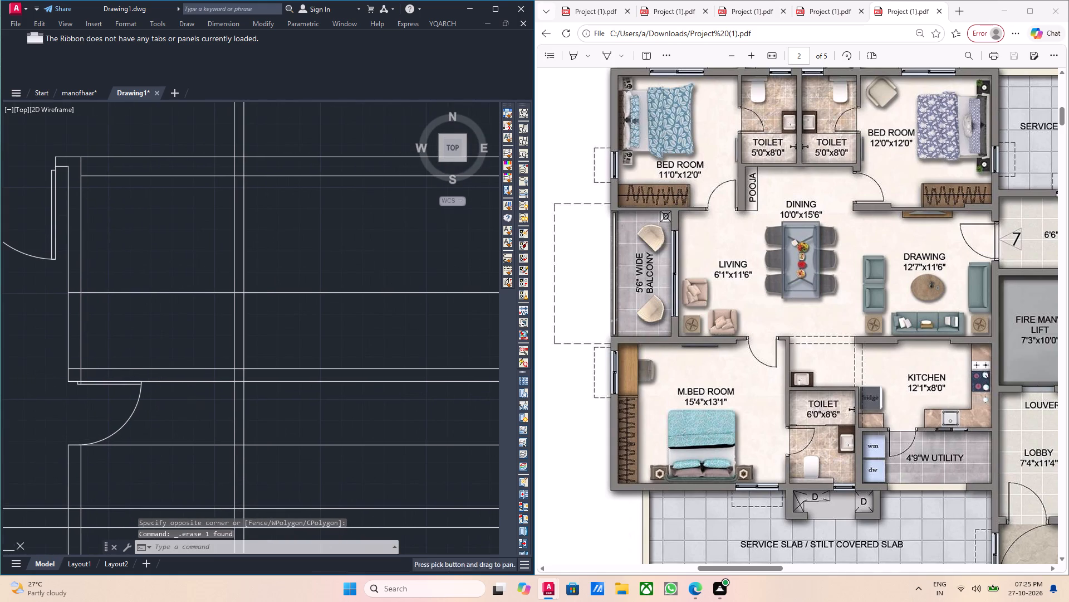
scroll(183, 380, up, 2)
drag(187, 401, 176, 382)
click(164, 365)
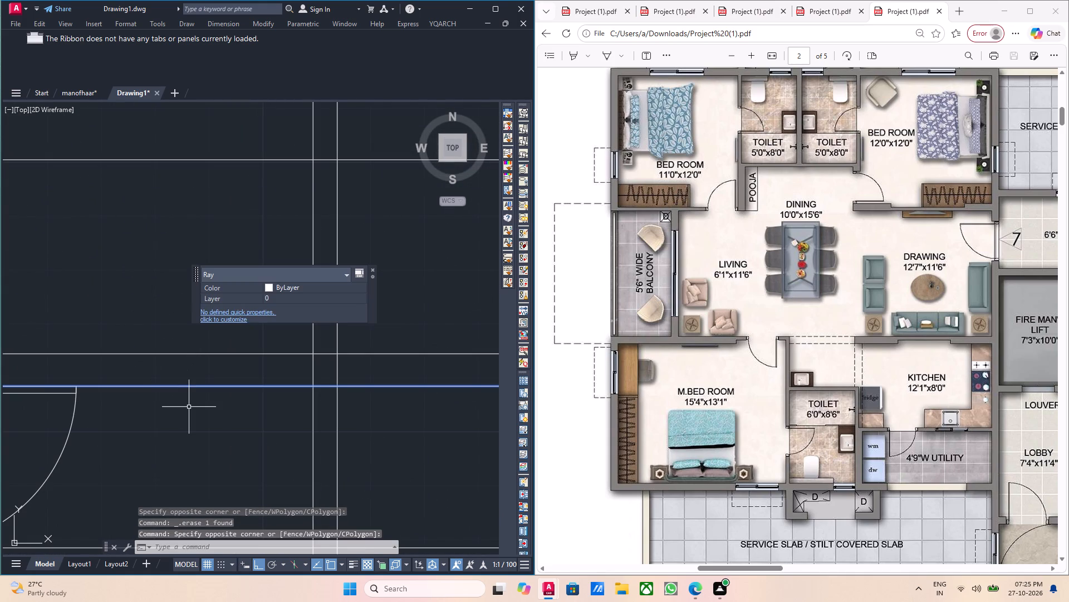
key(Delete)
Trim the horizontal wall line just above the toilet door where it crosses between the two vertical wall lines.
scroll(190, 407, down, 2)
middle_drag(191, 408, 208, 390)
middle_drag(167, 382, 179, 376)
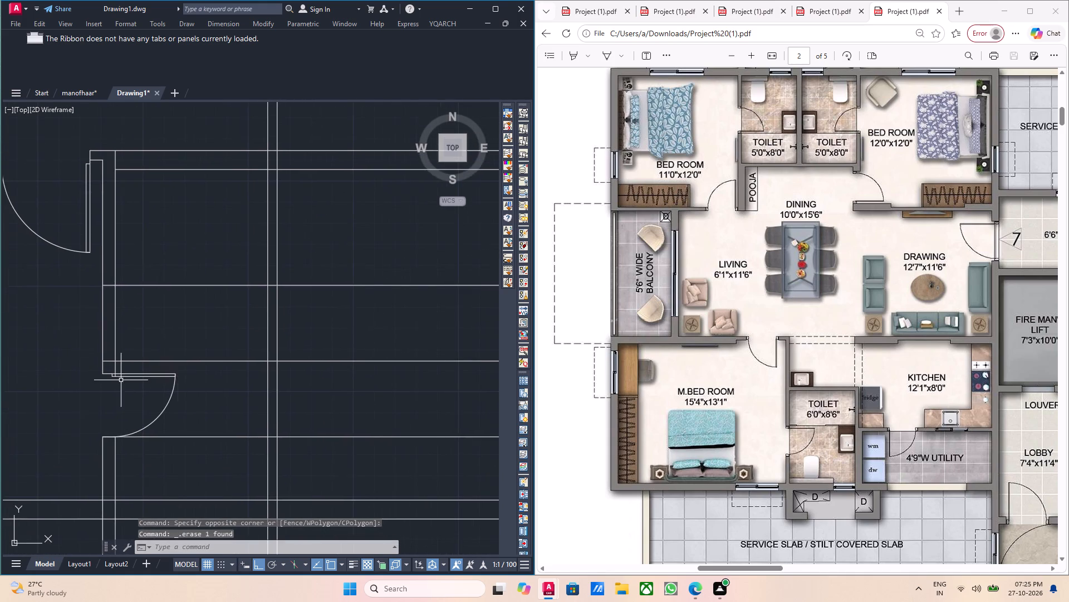
scroll(139, 375, up, 1)
middle_drag(129, 401, 242, 463)
middle_drag(191, 399, 214, 437)
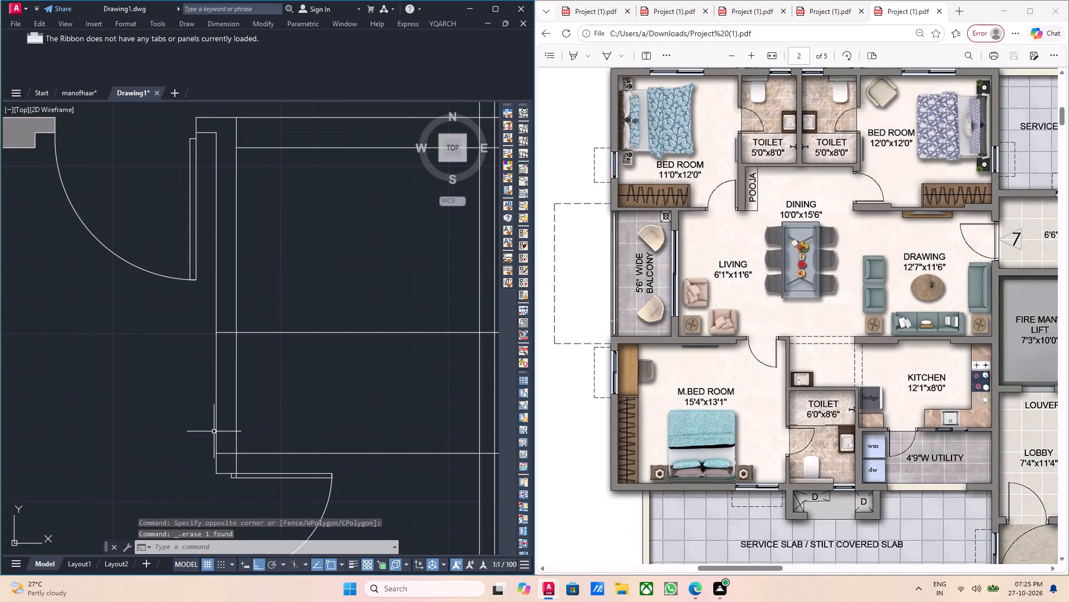
text(tr)
key(Return)
scroll(214, 430, up, 2)
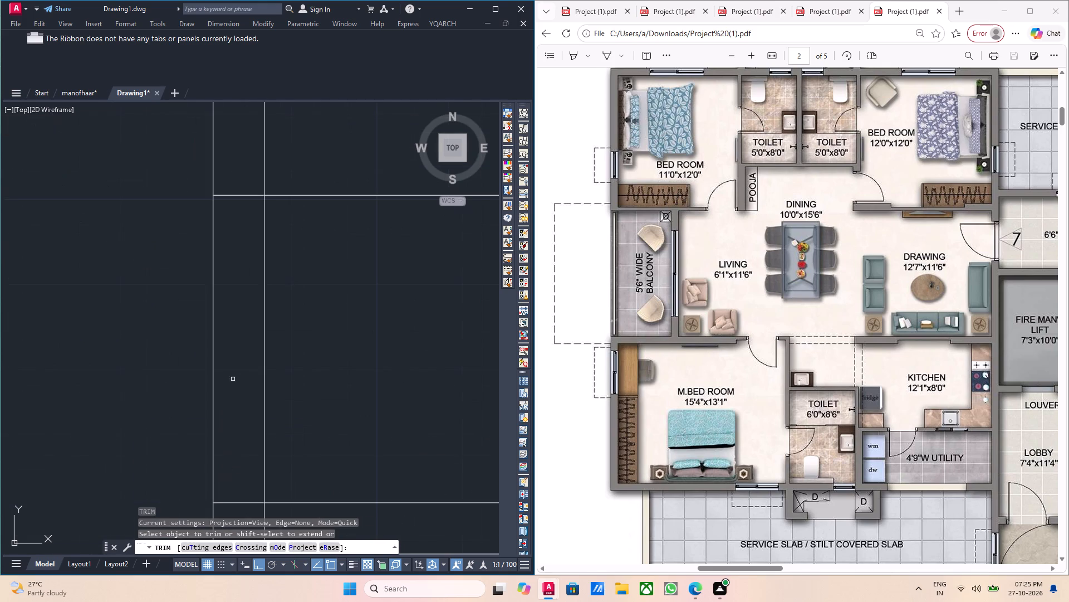
middle_drag(237, 474, 237, 390)
drag(246, 426, 242, 420)
click(241, 419)
drag(241, 421, 241, 421)
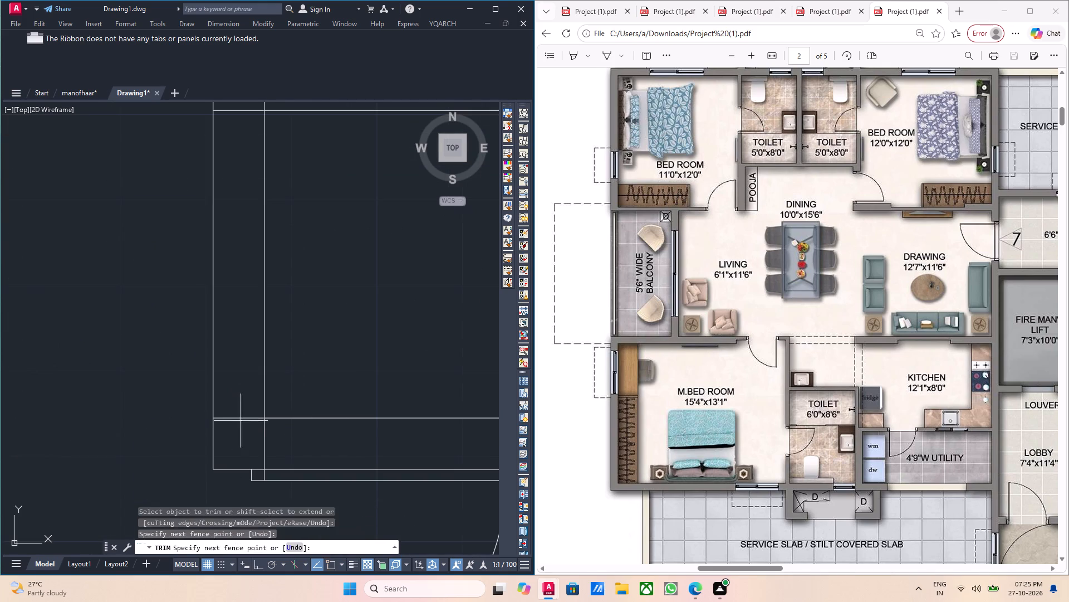
drag(241, 421, 234, 408)
click(233, 405)
key(Escape)
Examine the trimmed wall junction, the toilet door and the surrounding construction lines.
middle_drag(241, 403, 234, 407)
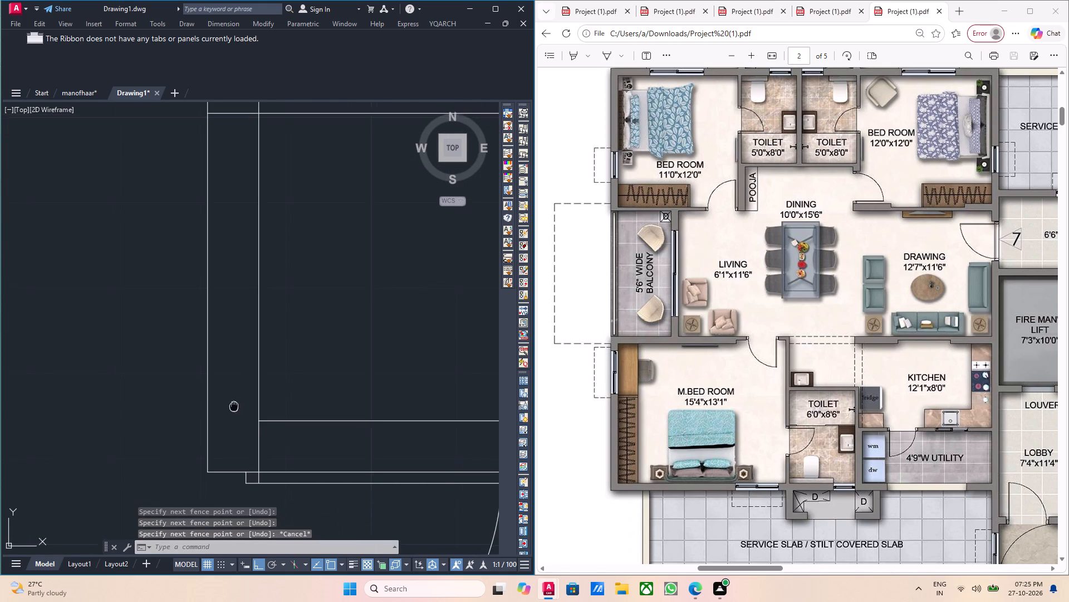
middle_drag(234, 407, 233, 407)
middle_drag(311, 400, 298, 402)
middle_drag(325, 397, 285, 395)
middle_drag(281, 409, 233, 392)
scroll(251, 399, down, 1)
middle_drag(285, 404, 249, 406)
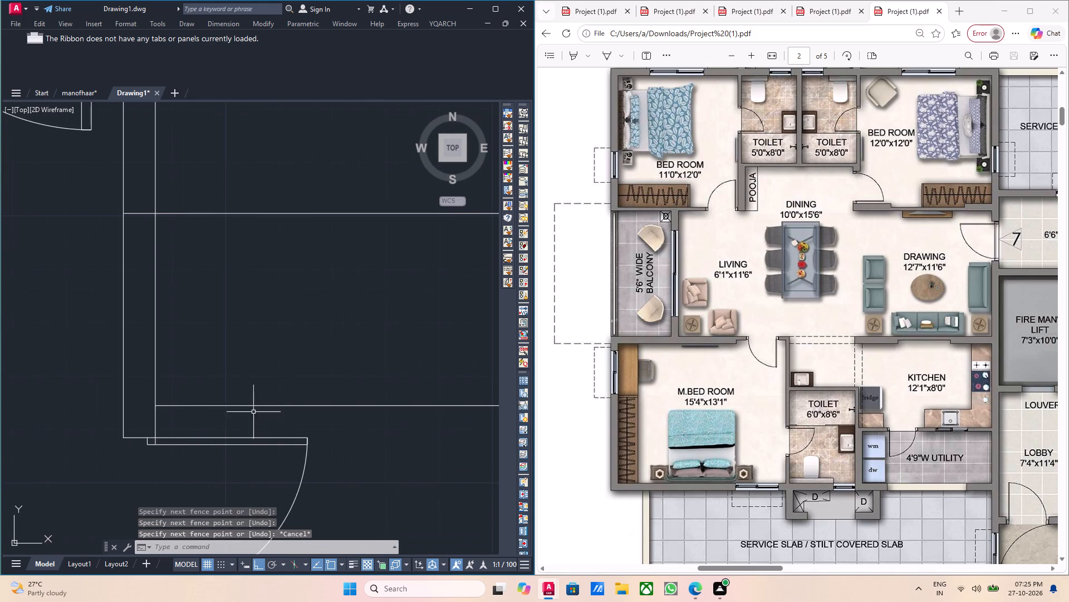
middle_drag(276, 416, 271, 418)
middle_drag(270, 417, 258, 421)
middle_drag(322, 427, 308, 427)
middle_drag(337, 427, 334, 424)
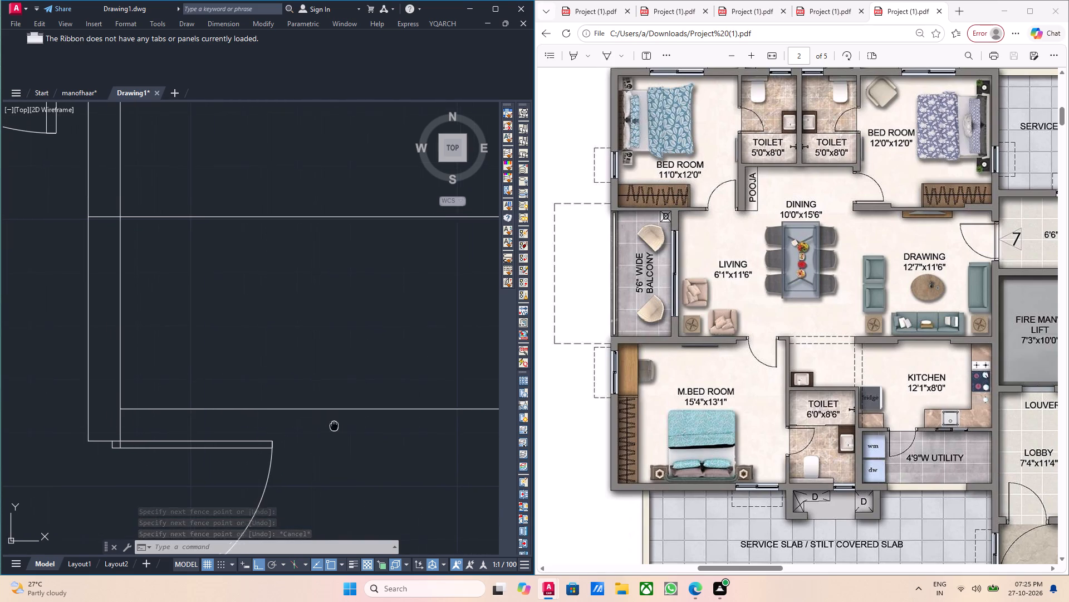
middle_drag(334, 424, 342, 396)
scroll(345, 393, down, 3)
scroll(366, 402, up, 1)
middle_drag(360, 405, 345, 411)
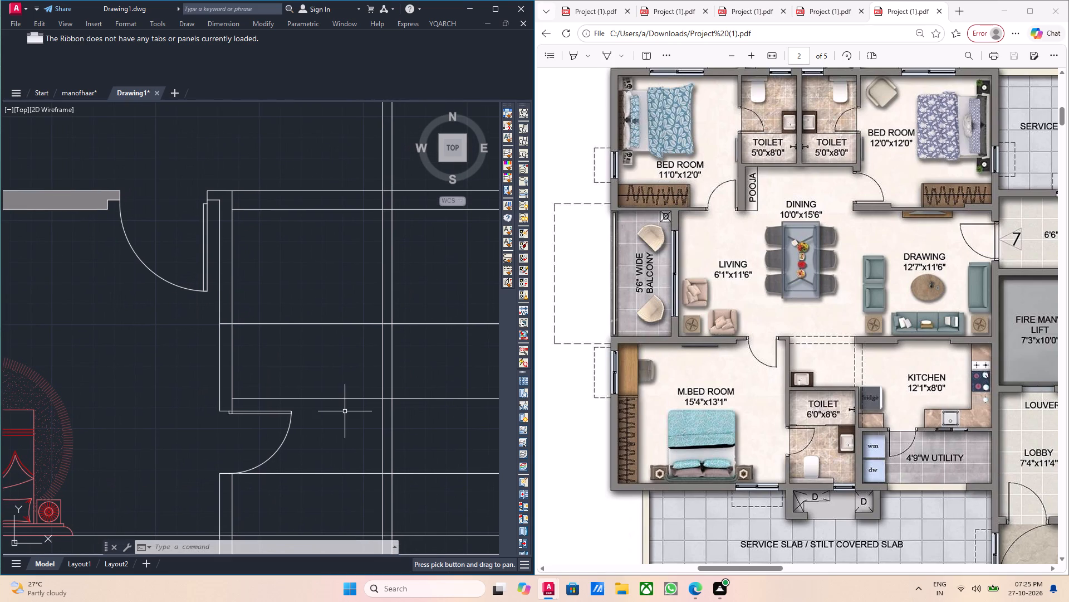
scroll(367, 342, down, 2)
middle_drag(325, 401, 277, 390)
middle_drag(327, 377, 292, 367)
scroll(258, 376, up, 1)
Erase the horizontal construction ray running along the bottom of the toilet's door opening.
middle_drag(258, 376, 266, 372)
scroll(268, 372, down, 1)
scroll(257, 377, up, 2)
middle_drag(259, 371, 266, 374)
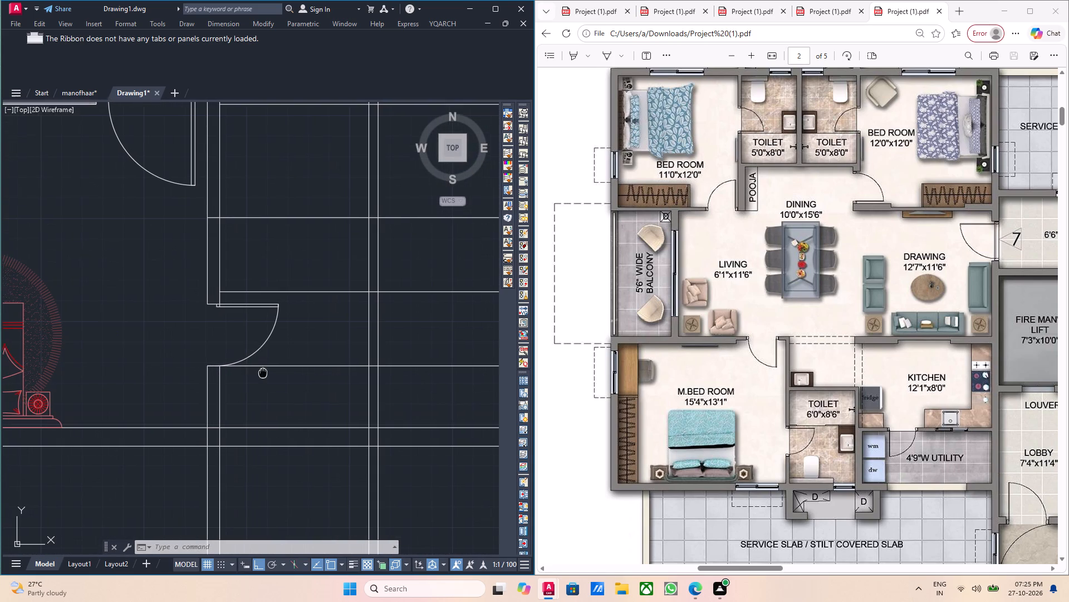
middle_drag(266, 374, 310, 378)
scroll(311, 378, up, 3)
drag(357, 376, 348, 368)
click(341, 353)
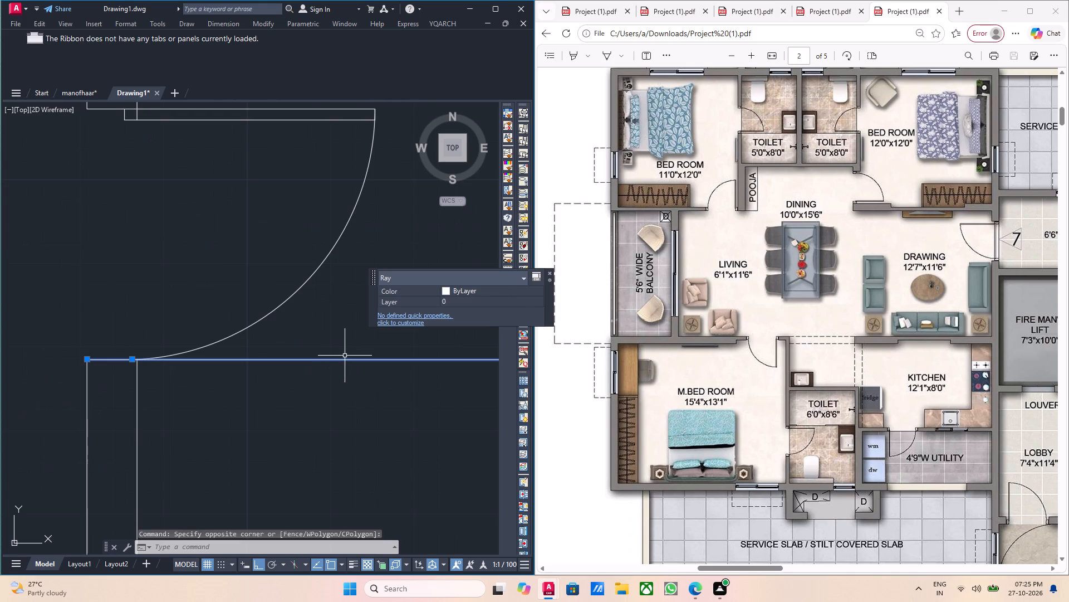
key(Delete)
Examine the master bedroom and toilet walls, doors and remaining construction lines against the neighbouring rooms.
scroll(345, 356, down, 3)
middle_drag(379, 381, 252, 390)
middle_drag(268, 382, 286, 410)
middle_drag(210, 400, 248, 402)
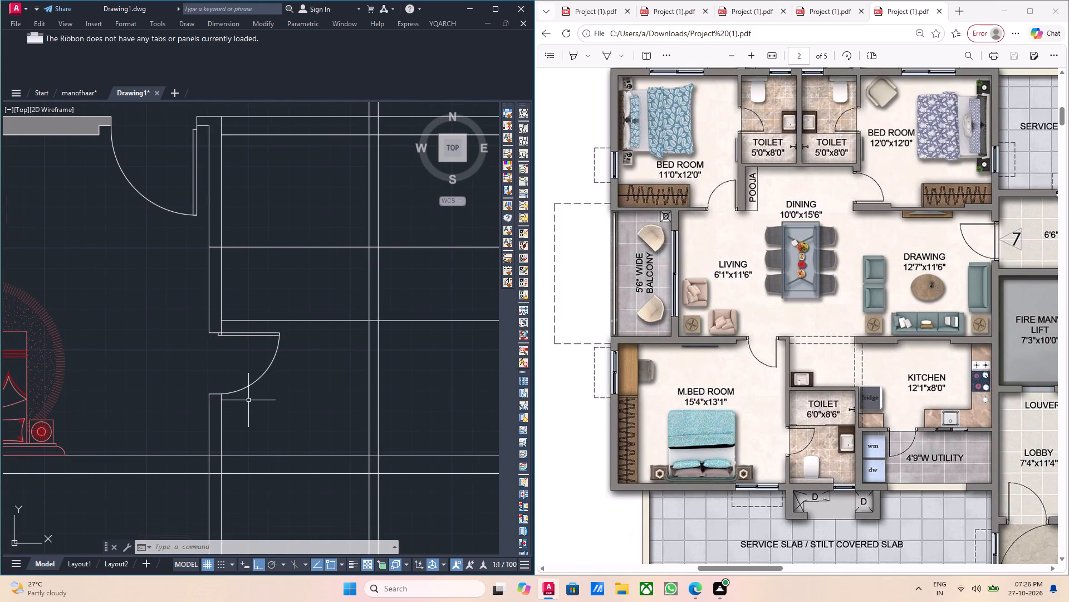
middle_drag(242, 416, 242, 424)
middle_drag(255, 409, 226, 445)
middle_drag(248, 414, 229, 421)
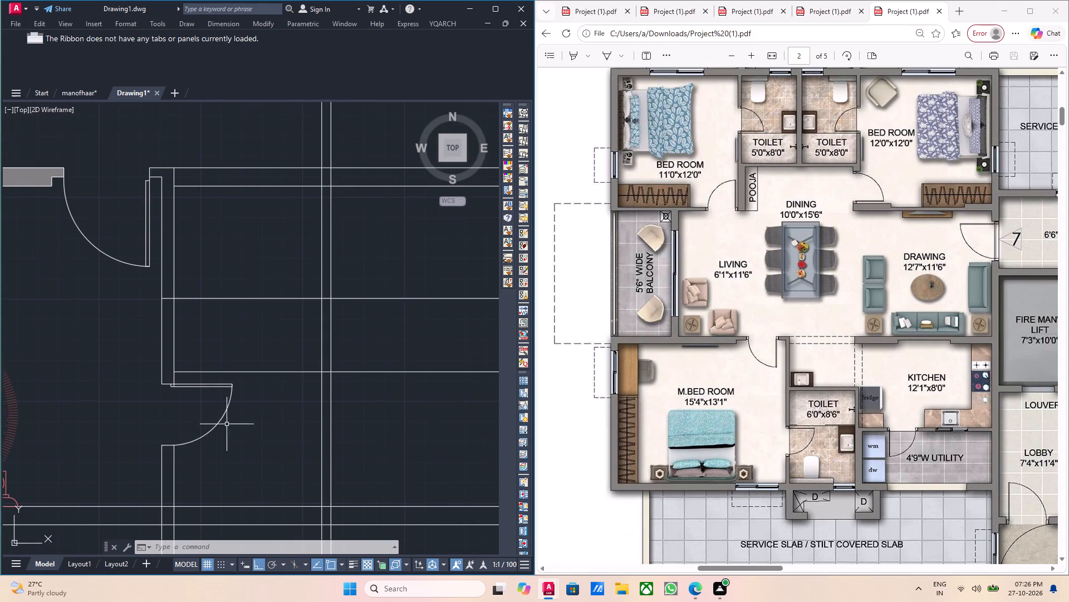
scroll(268, 416, down, 1)
middle_drag(252, 430, 238, 423)
middle_drag(256, 435, 260, 426)
middle_drag(227, 424, 304, 434)
middle_drag(283, 428, 287, 449)
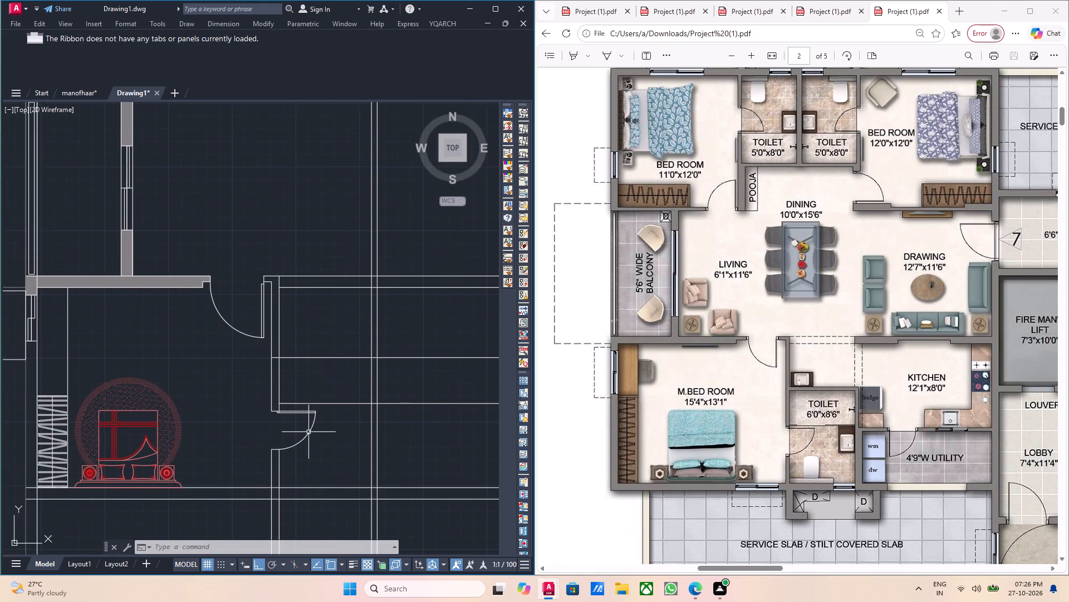
middle_drag(310, 430, 261, 438)
scroll(267, 428, up, 5)
scroll(259, 415, down, 4)
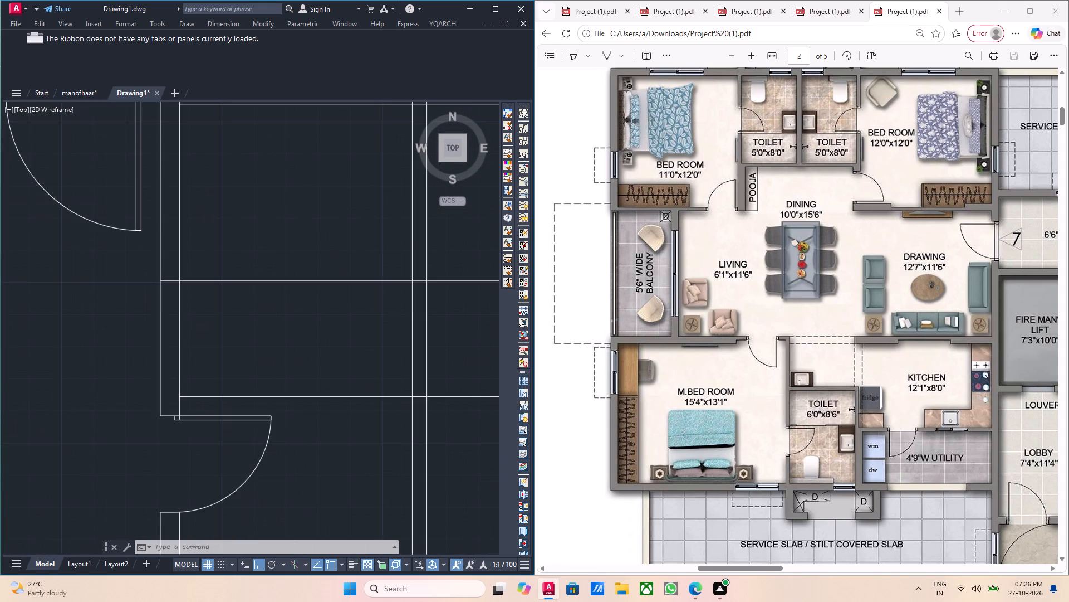
middle_drag(268, 435, 258, 384)
middle_drag(290, 412, 285, 394)
scroll(279, 416, down, 1)
middle_drag(269, 396, 293, 438)
scroll(268, 421, down, 1)
scroll(239, 408, up, 1)
middle_drag(239, 408, 269, 428)
middle_drag(356, 366, 335, 381)
middle_drag(298, 393, 273, 402)
middle_drag(262, 376, 250, 375)
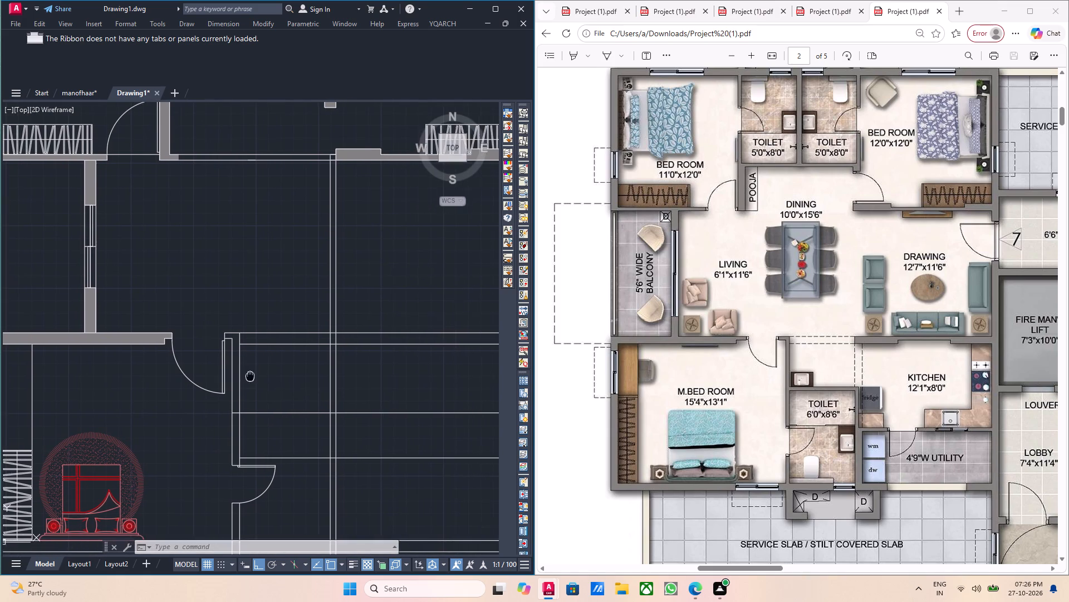
middle_drag(250, 375, 250, 381)
middle_click(297, 387)
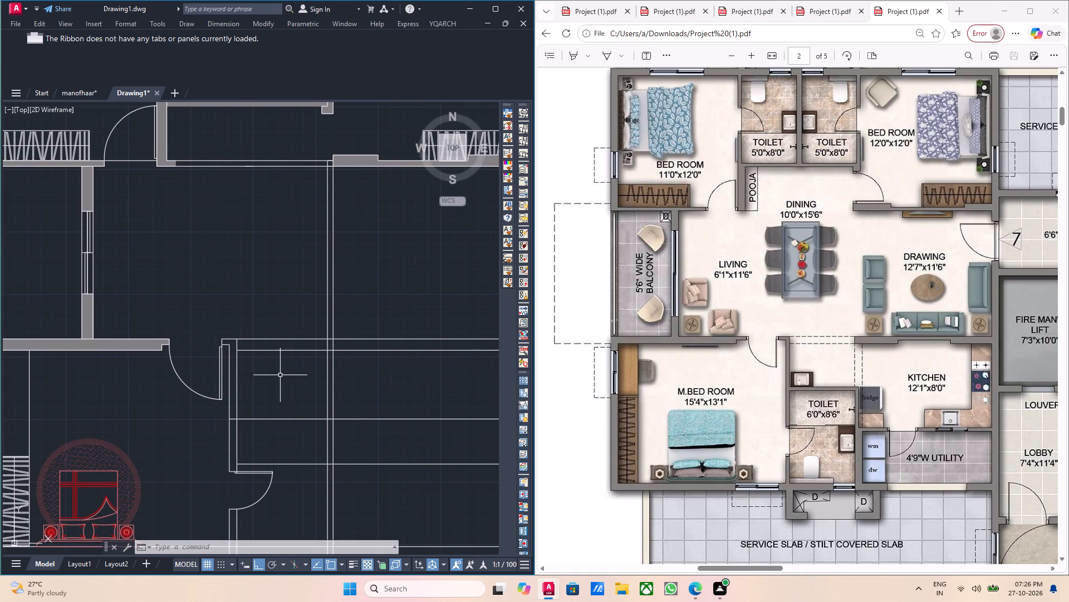
Trim both lines of the horizontal wall pair above the toilet where they cross between the vertical line pair on its east side.
middle_drag(279, 374, 278, 401)
scroll(278, 376, up, 1)
scroll(326, 381, up, 1)
middle_drag(306, 389, 271, 400)
scroll(285, 400, down, 1)
scroll(319, 391, up, 3)
middle_drag(339, 408, 326, 411)
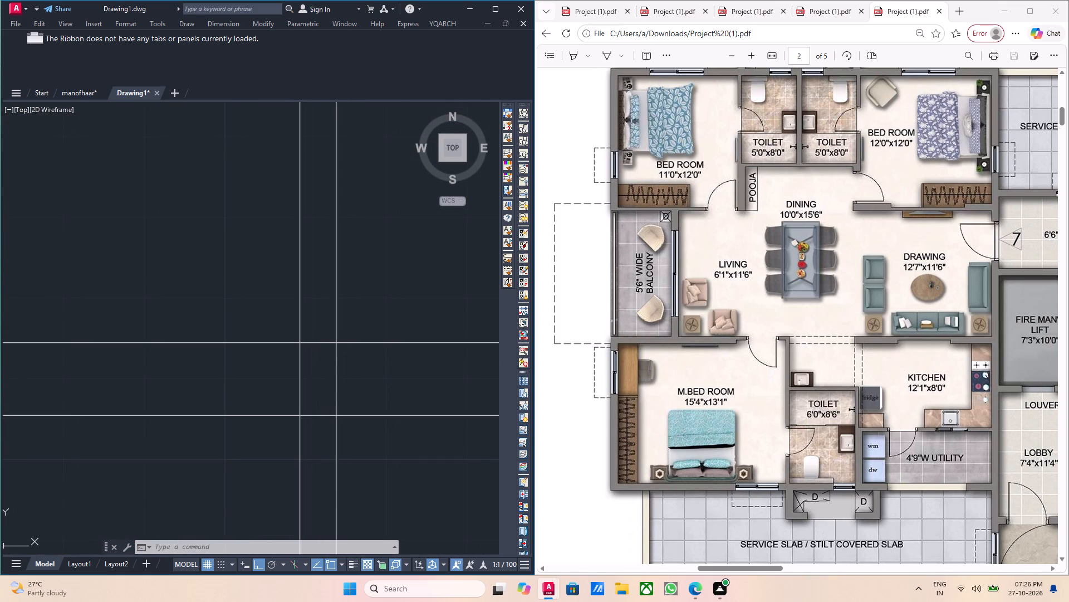
text(tr)
key(Return)
scroll(326, 411, up, 3)
drag(313, 450, 312, 431)
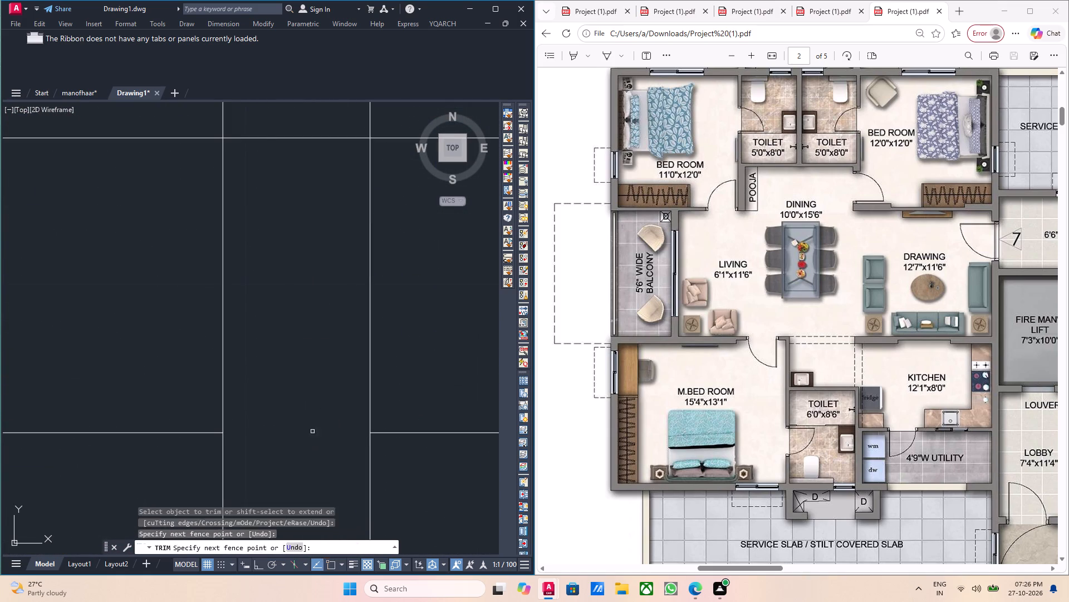
drag(268, 142, 266, 135)
click(263, 131)
scroll(273, 136, down, 3)
middle_drag(291, 238, 278, 217)
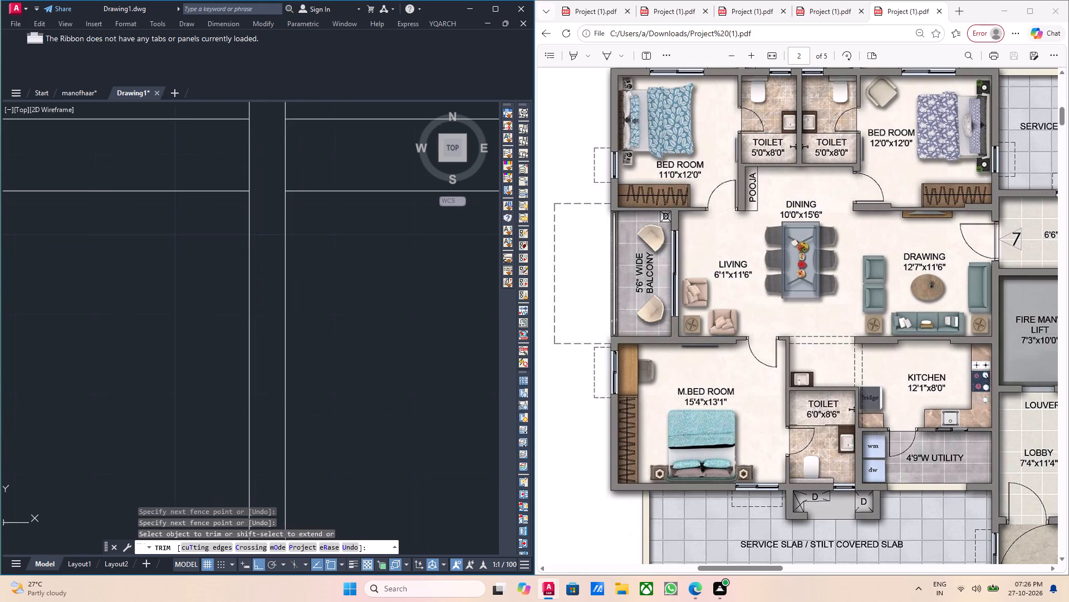
key(Escape)
middle_drag(278, 226, 278, 322)
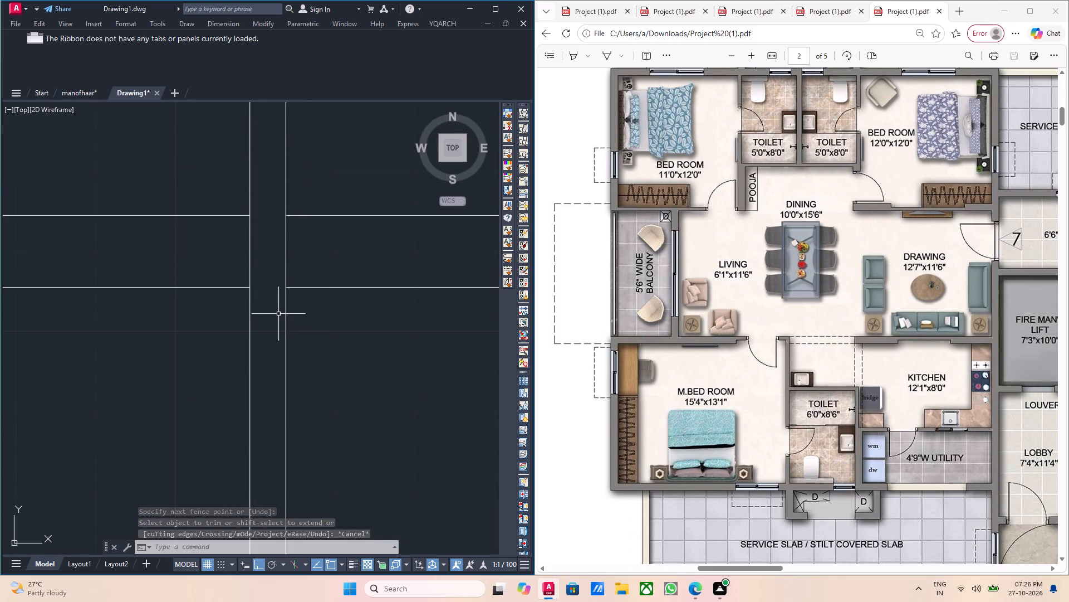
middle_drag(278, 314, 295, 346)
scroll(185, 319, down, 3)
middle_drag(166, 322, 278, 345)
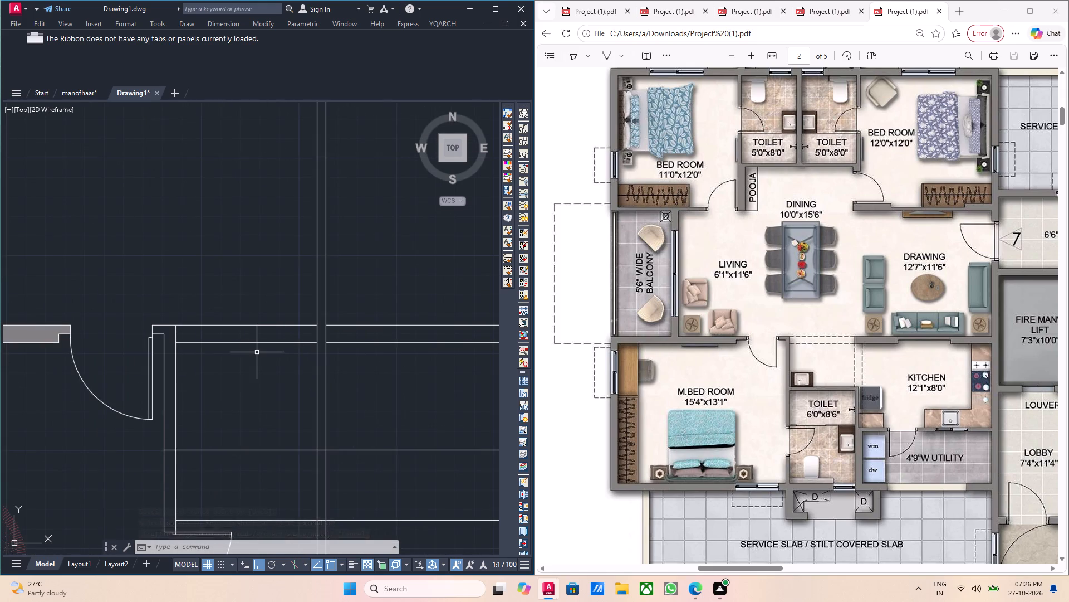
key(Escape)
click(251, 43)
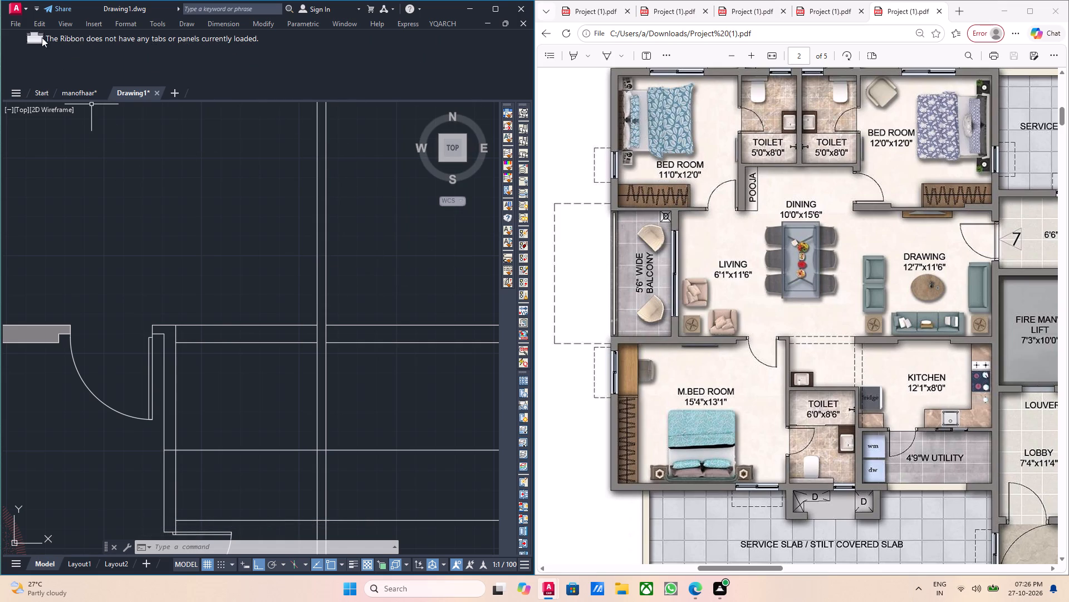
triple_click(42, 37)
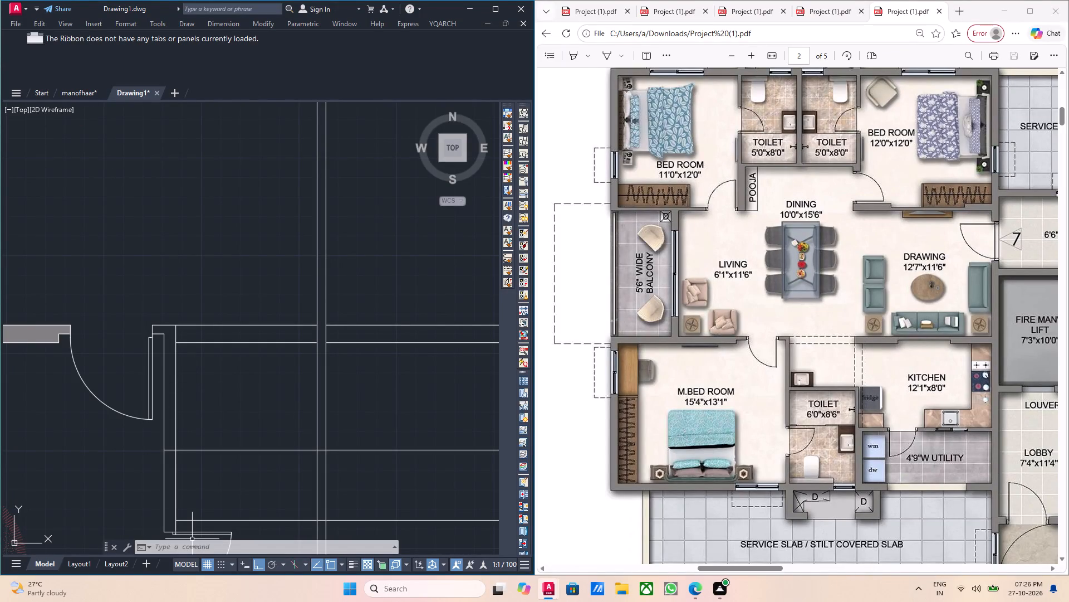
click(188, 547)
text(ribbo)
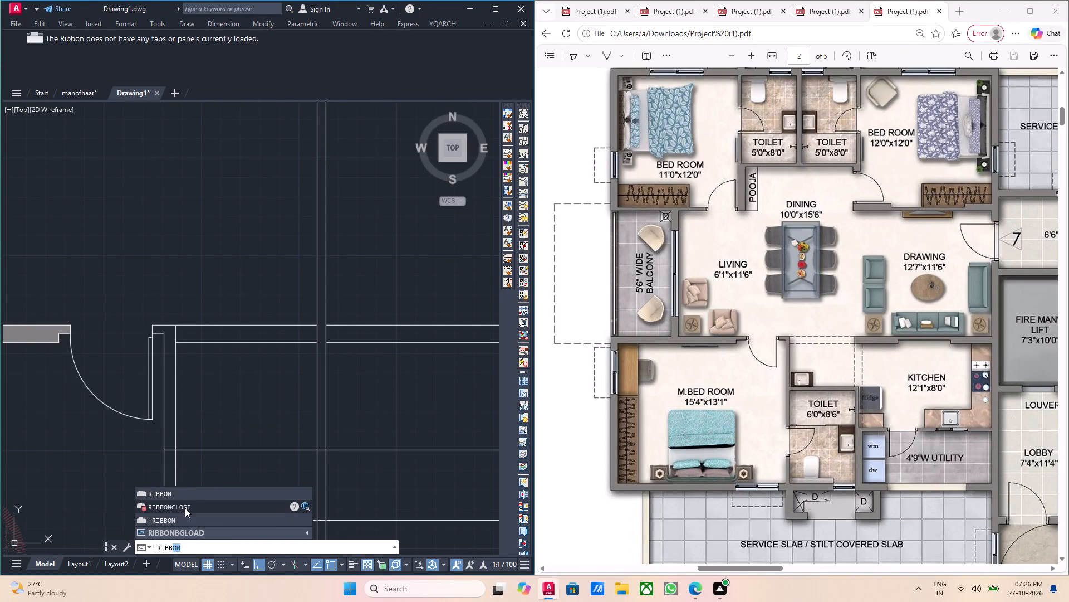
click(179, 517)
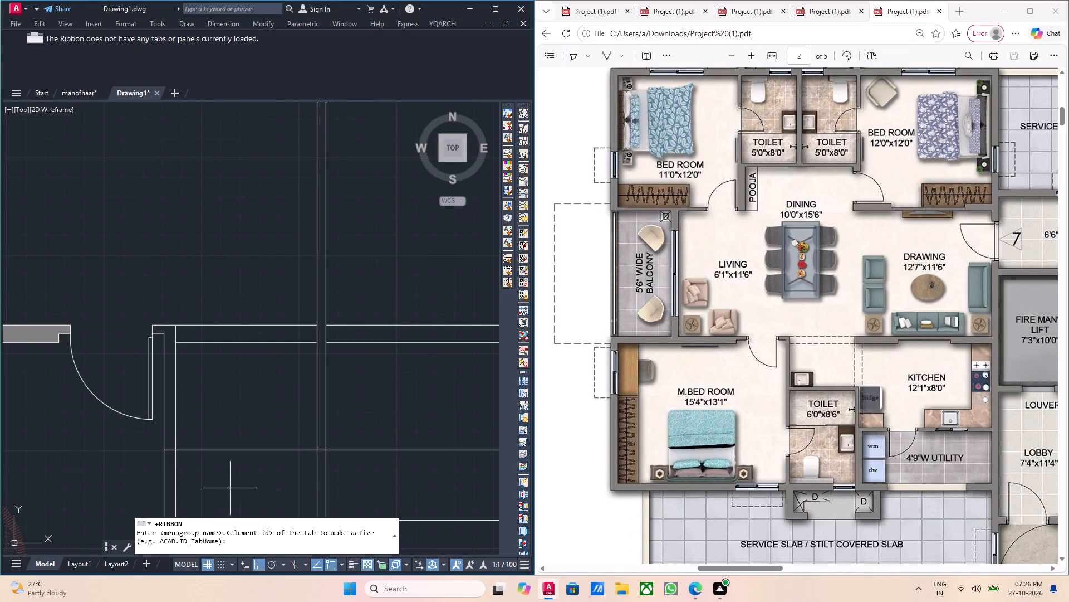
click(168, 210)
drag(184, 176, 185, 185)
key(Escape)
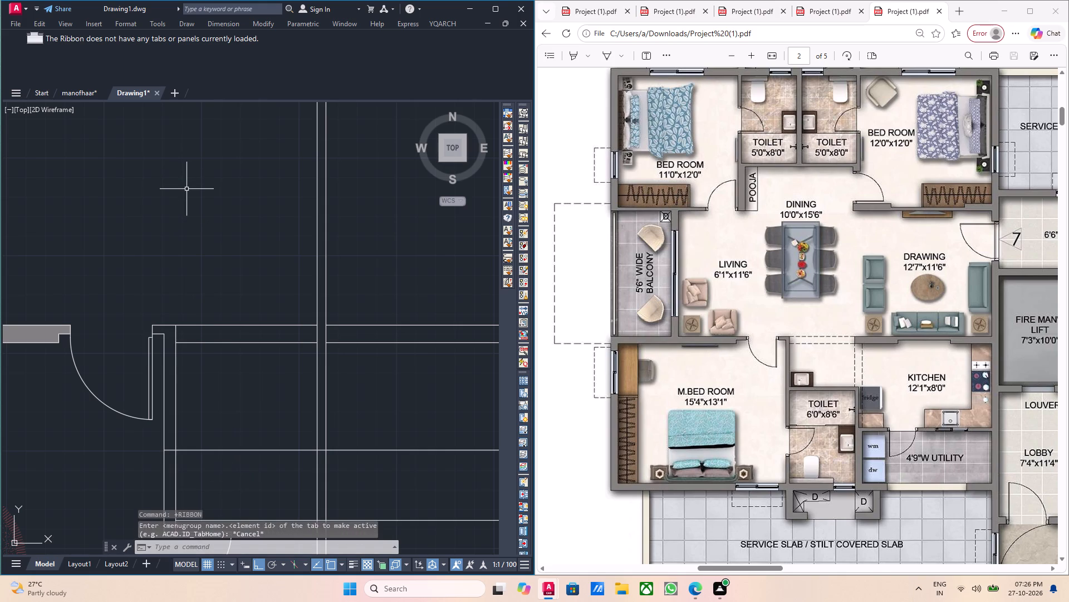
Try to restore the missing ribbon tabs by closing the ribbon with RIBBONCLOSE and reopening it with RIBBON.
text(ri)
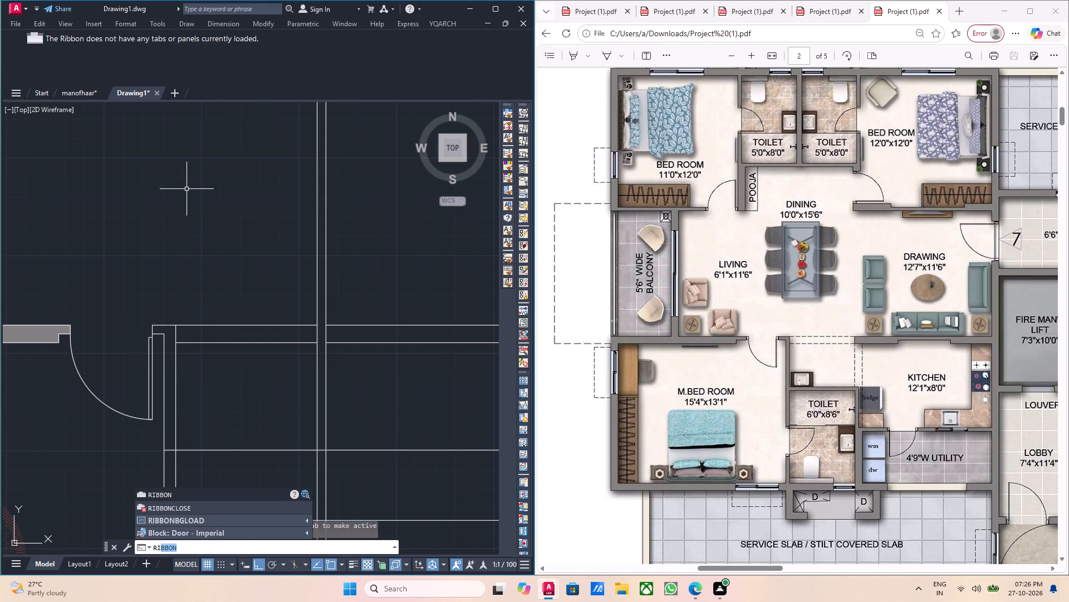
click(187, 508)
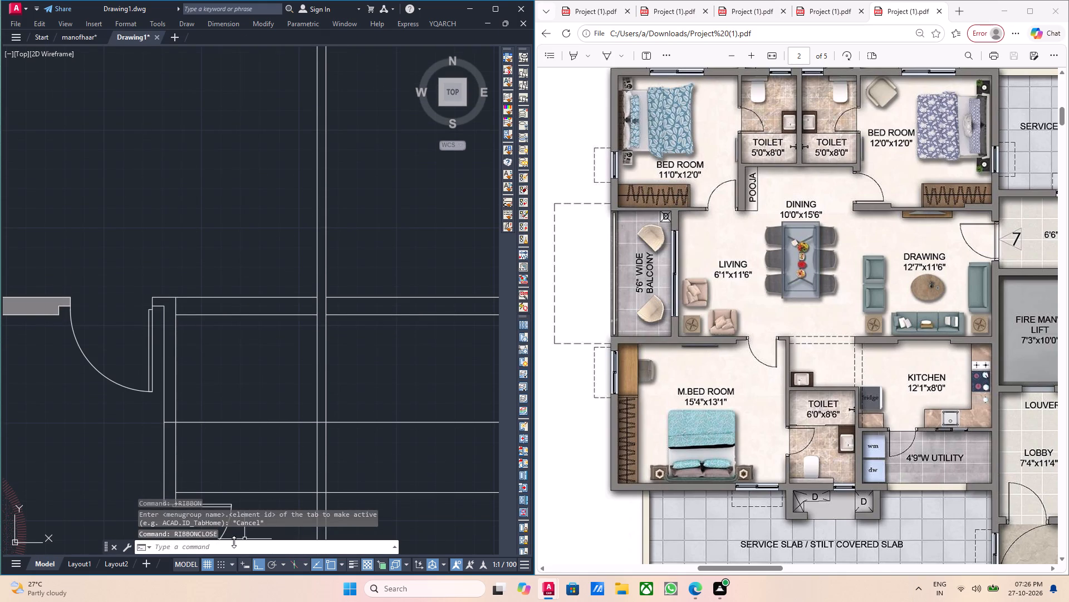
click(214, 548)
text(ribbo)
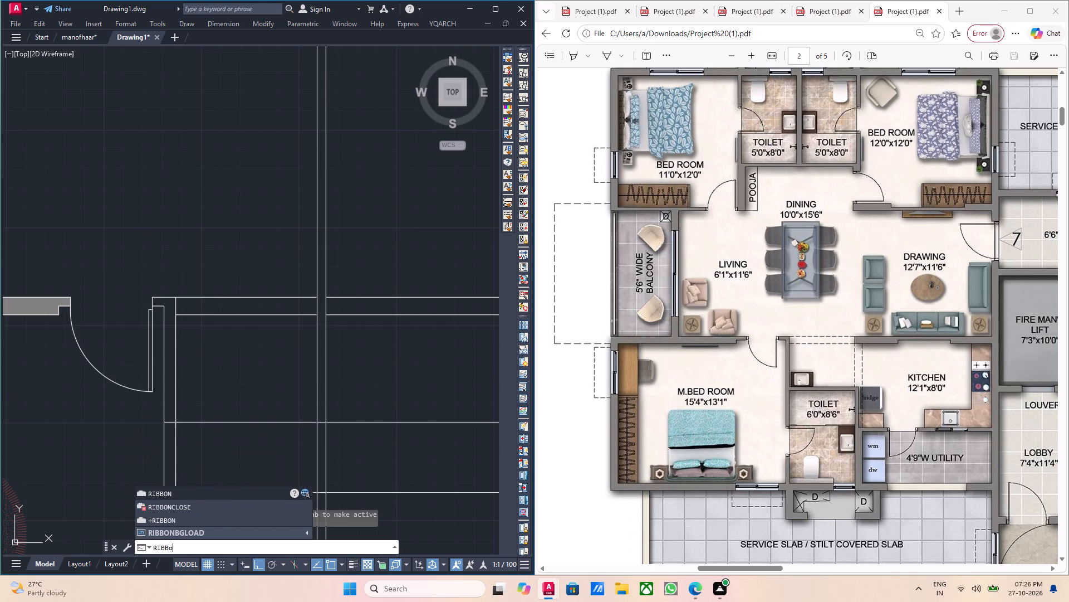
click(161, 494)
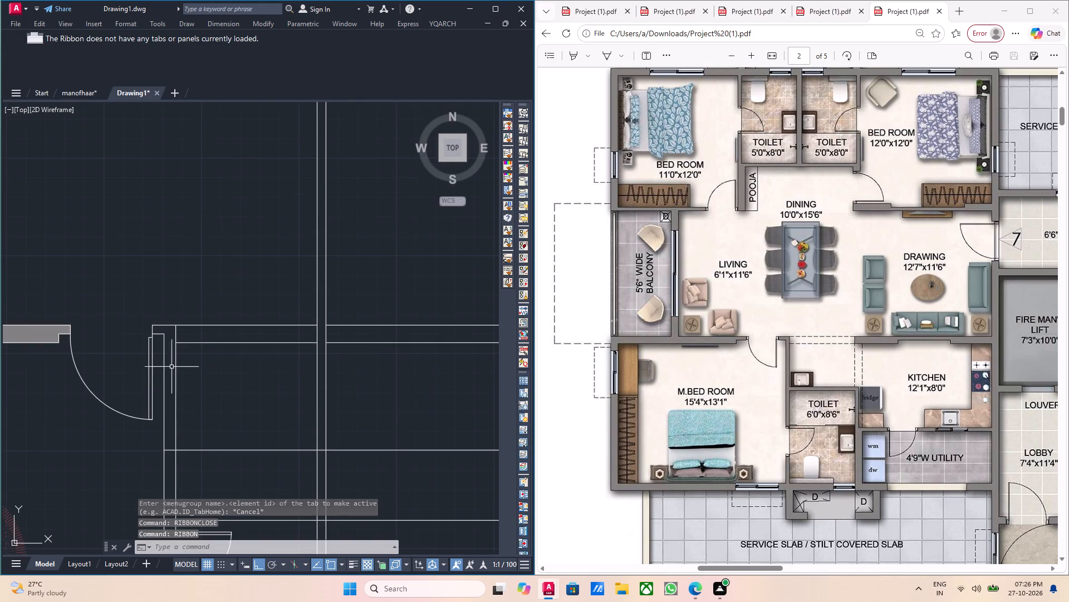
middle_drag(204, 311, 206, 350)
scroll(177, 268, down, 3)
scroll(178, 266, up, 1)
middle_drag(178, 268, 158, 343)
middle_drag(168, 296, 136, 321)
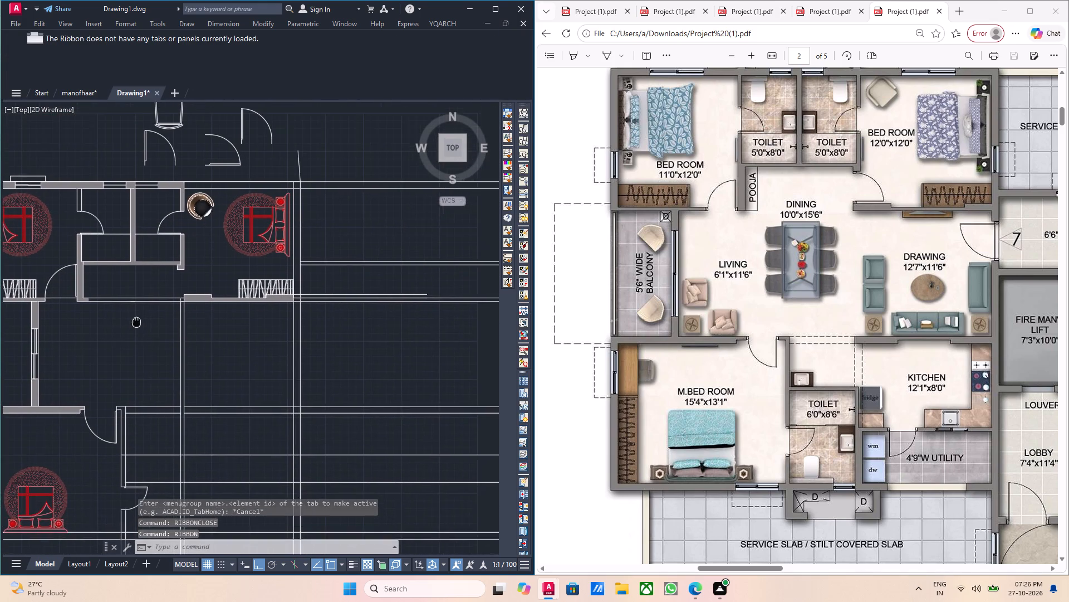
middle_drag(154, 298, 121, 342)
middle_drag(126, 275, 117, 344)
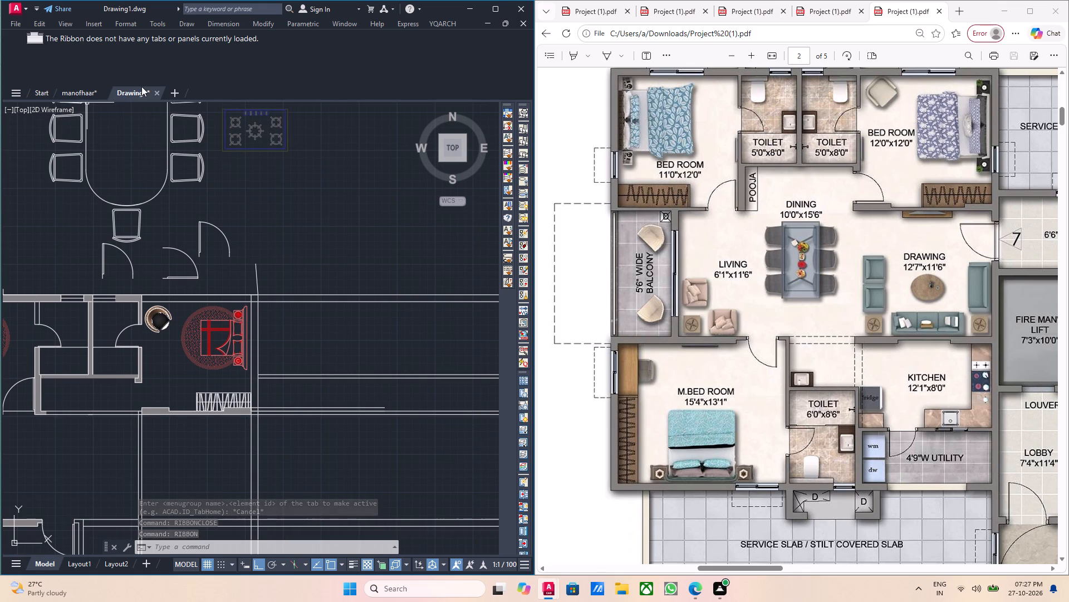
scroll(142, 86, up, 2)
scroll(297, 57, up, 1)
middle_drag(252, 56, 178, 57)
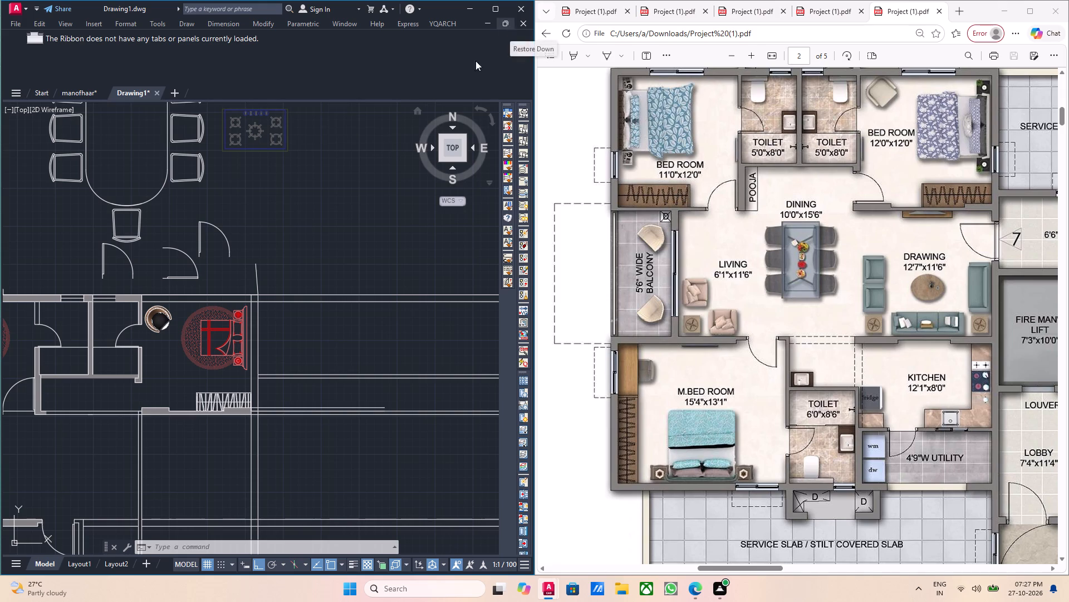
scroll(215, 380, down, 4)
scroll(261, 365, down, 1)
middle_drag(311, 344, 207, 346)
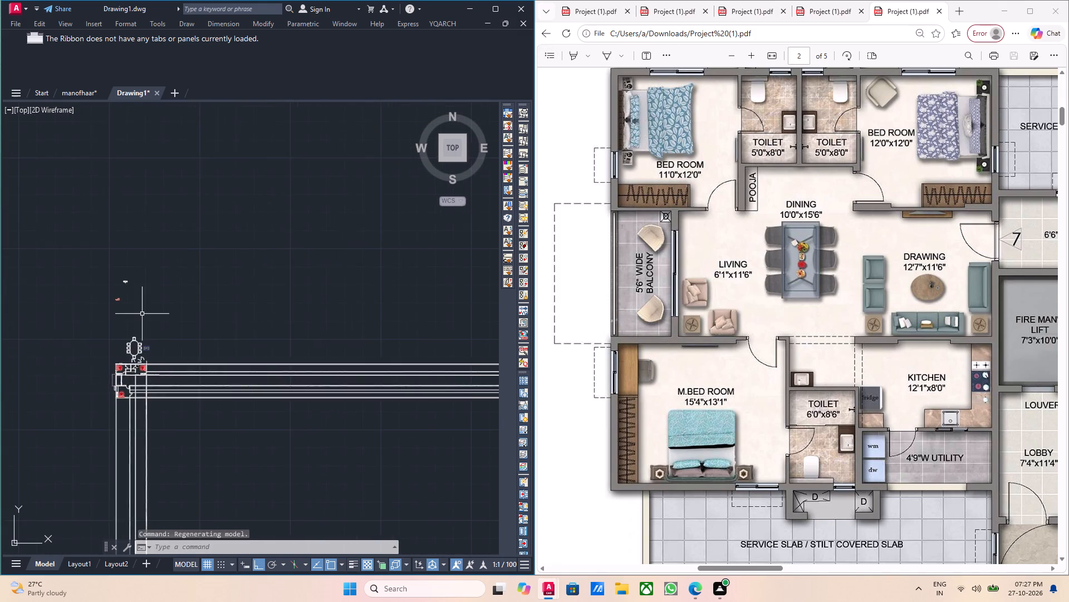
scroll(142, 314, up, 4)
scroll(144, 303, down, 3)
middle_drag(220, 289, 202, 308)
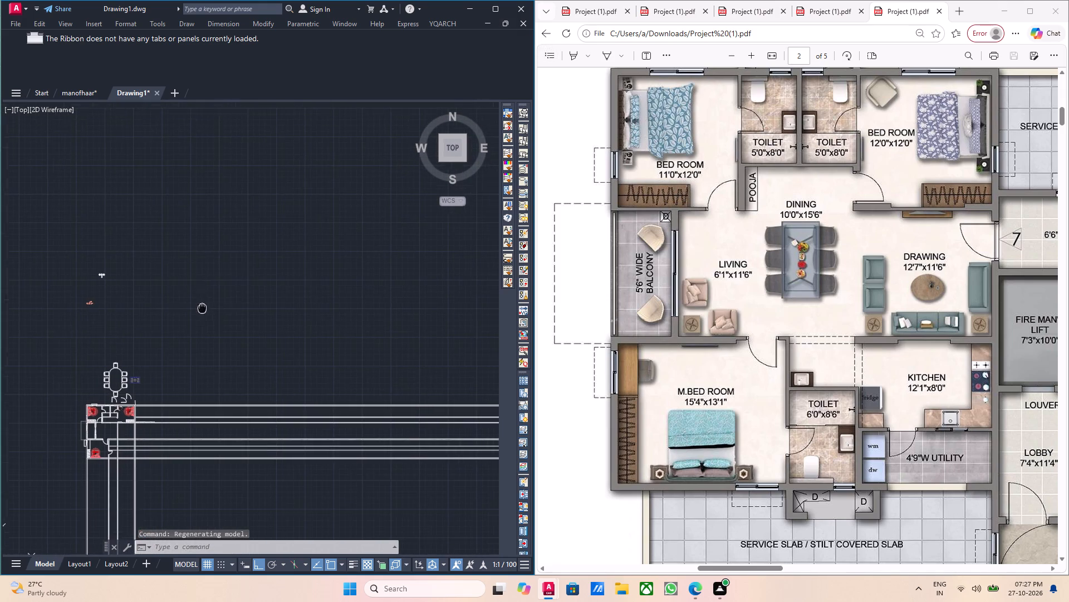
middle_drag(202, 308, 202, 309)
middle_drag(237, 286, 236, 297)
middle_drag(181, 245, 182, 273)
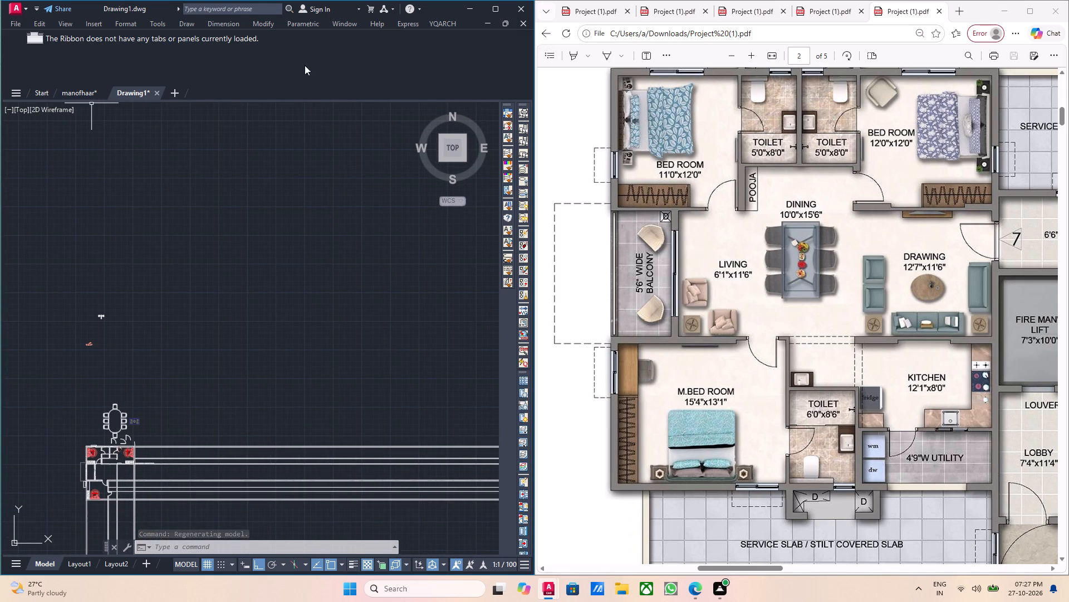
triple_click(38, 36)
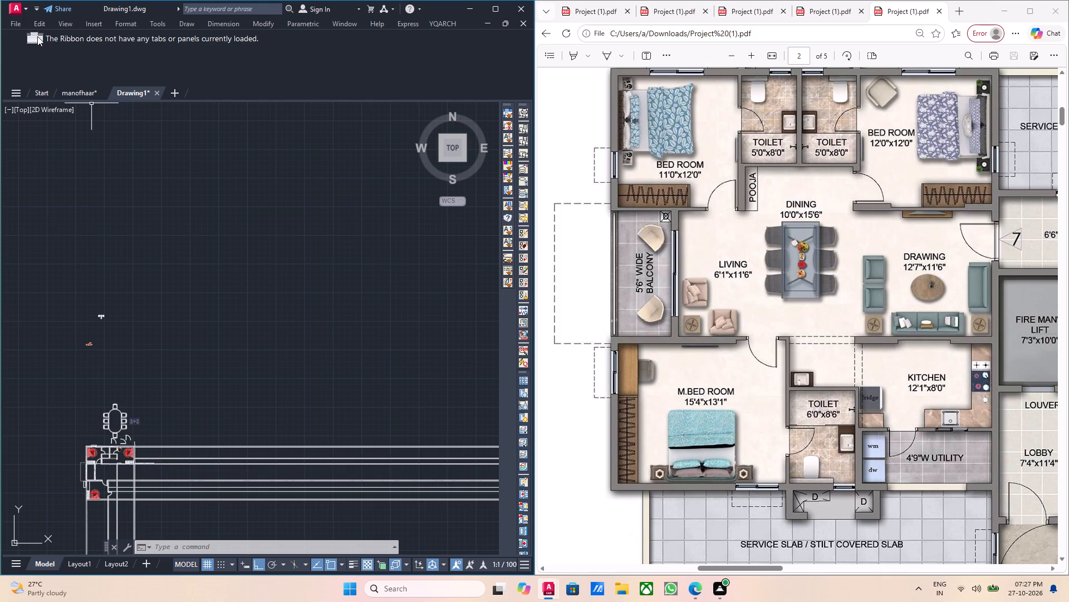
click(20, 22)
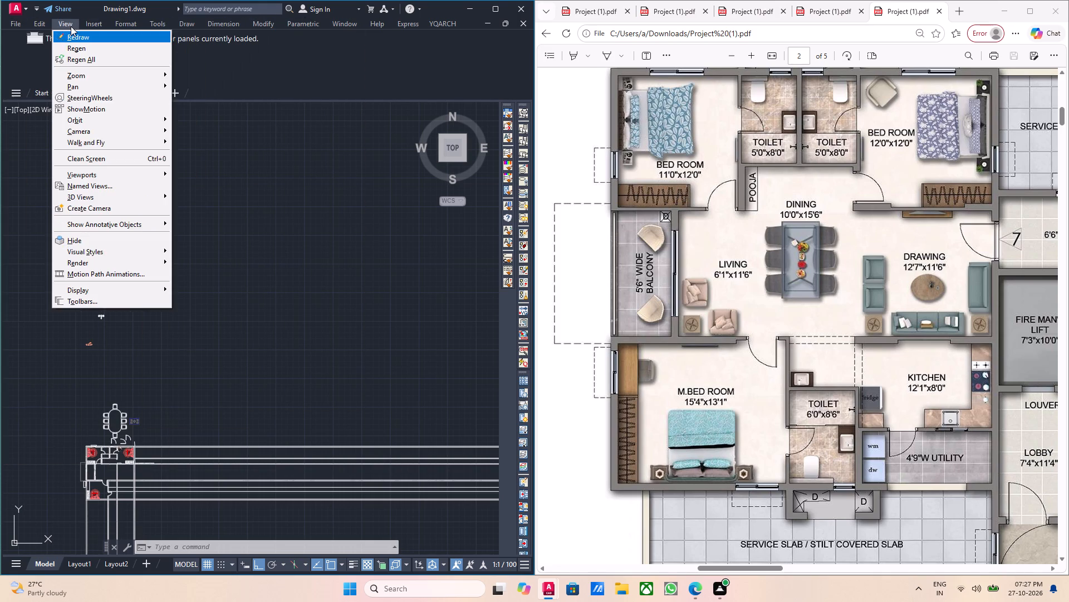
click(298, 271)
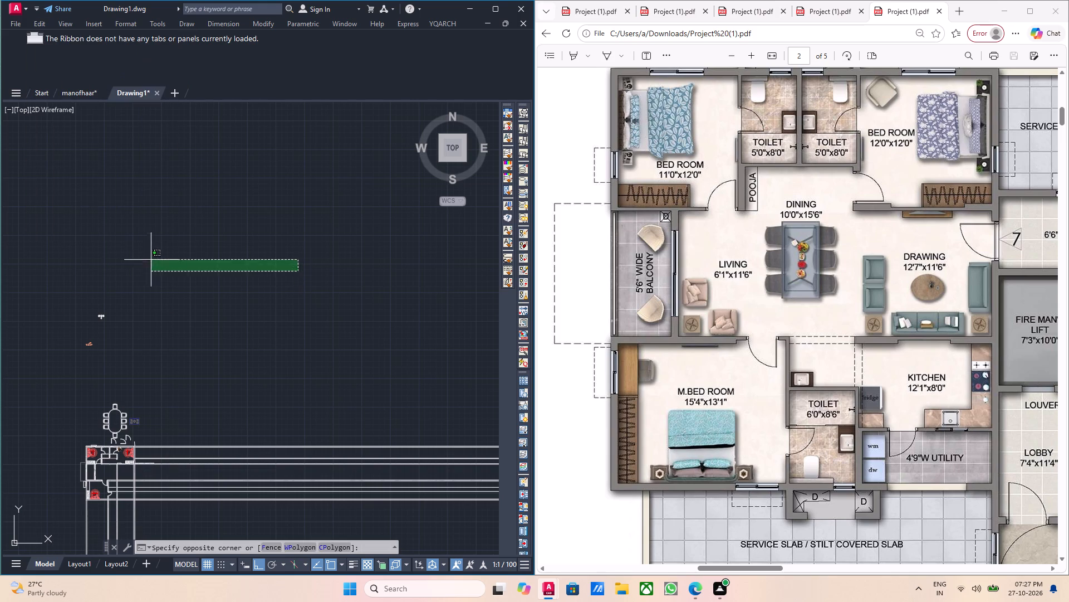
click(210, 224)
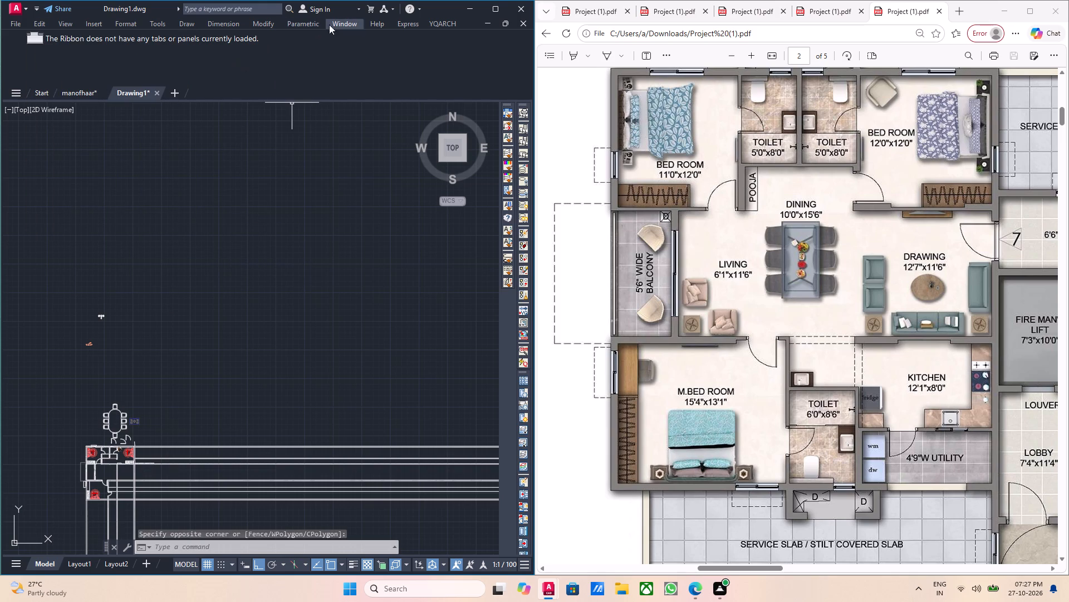
Maximize the drawing application's window to fill the whole screen.
click(498, 4)
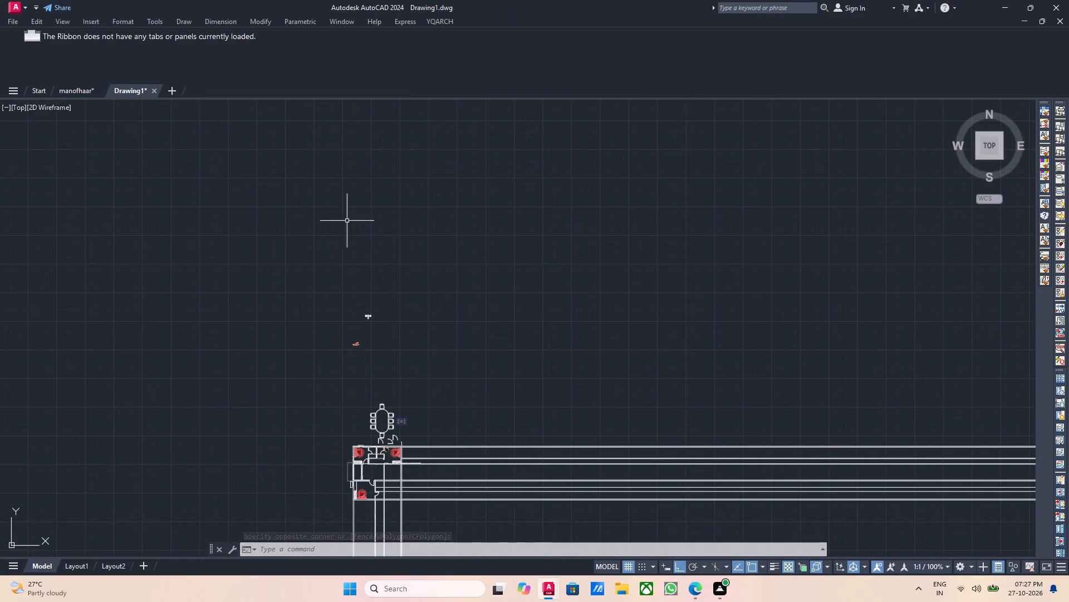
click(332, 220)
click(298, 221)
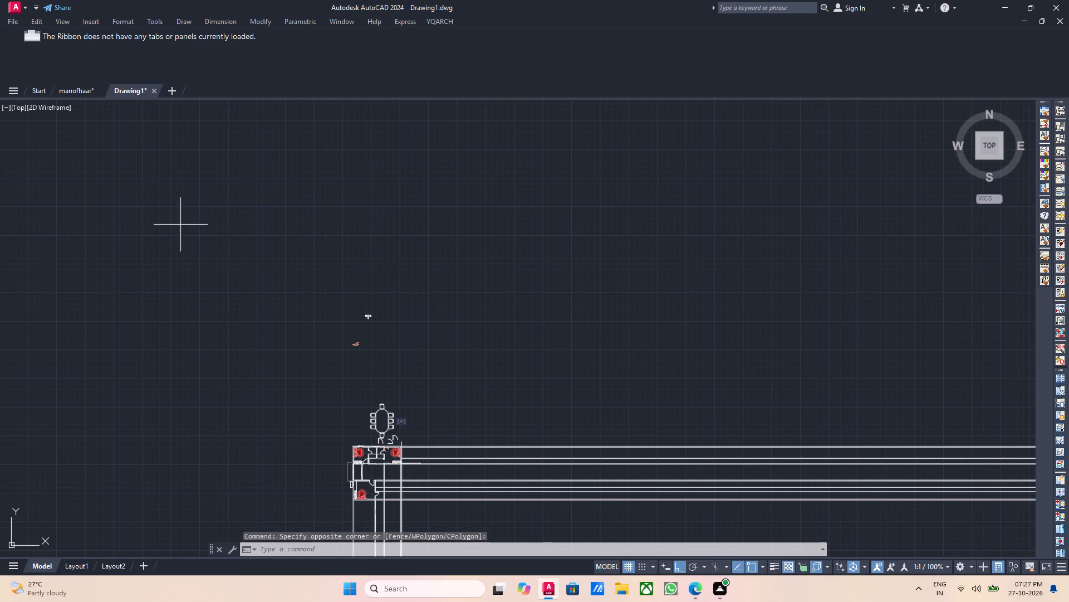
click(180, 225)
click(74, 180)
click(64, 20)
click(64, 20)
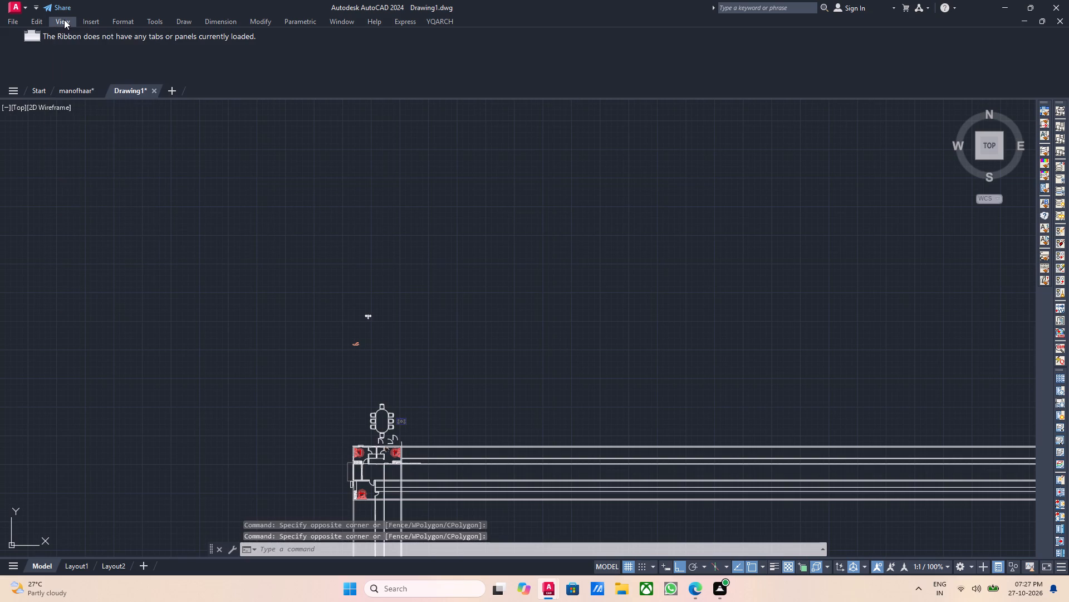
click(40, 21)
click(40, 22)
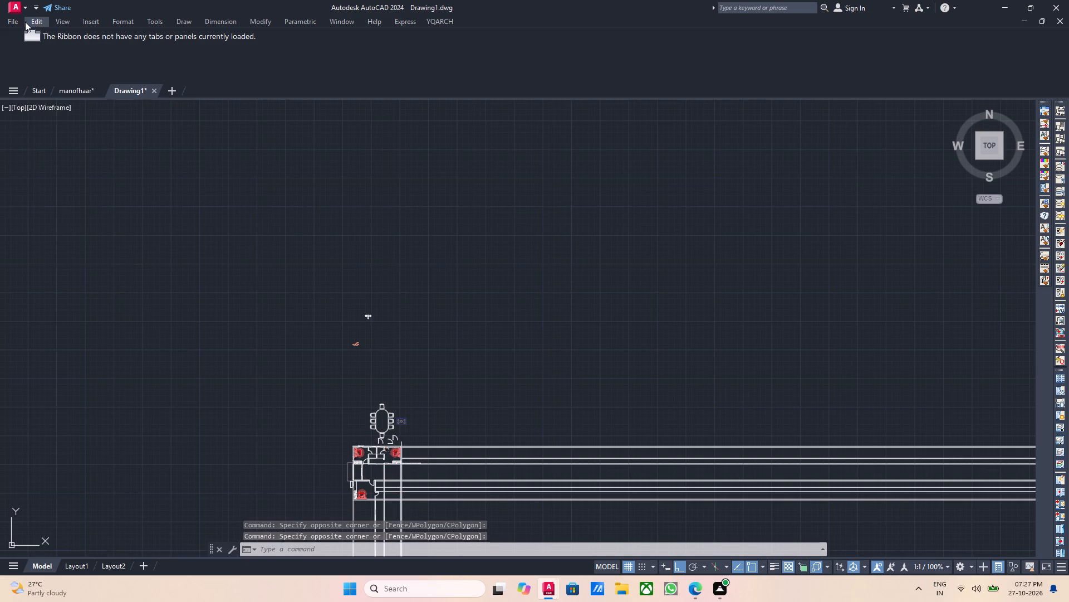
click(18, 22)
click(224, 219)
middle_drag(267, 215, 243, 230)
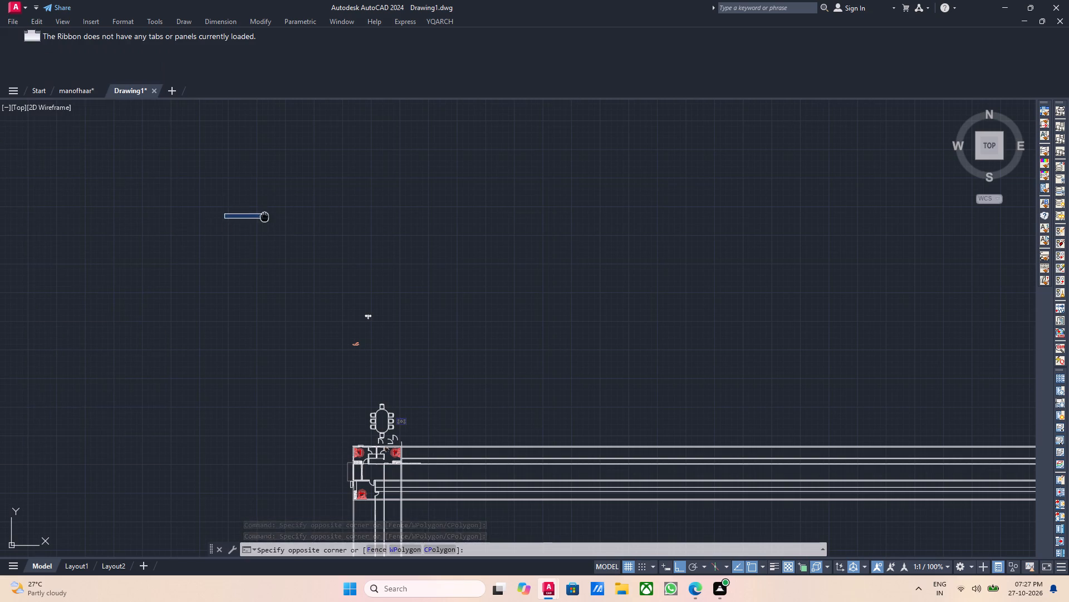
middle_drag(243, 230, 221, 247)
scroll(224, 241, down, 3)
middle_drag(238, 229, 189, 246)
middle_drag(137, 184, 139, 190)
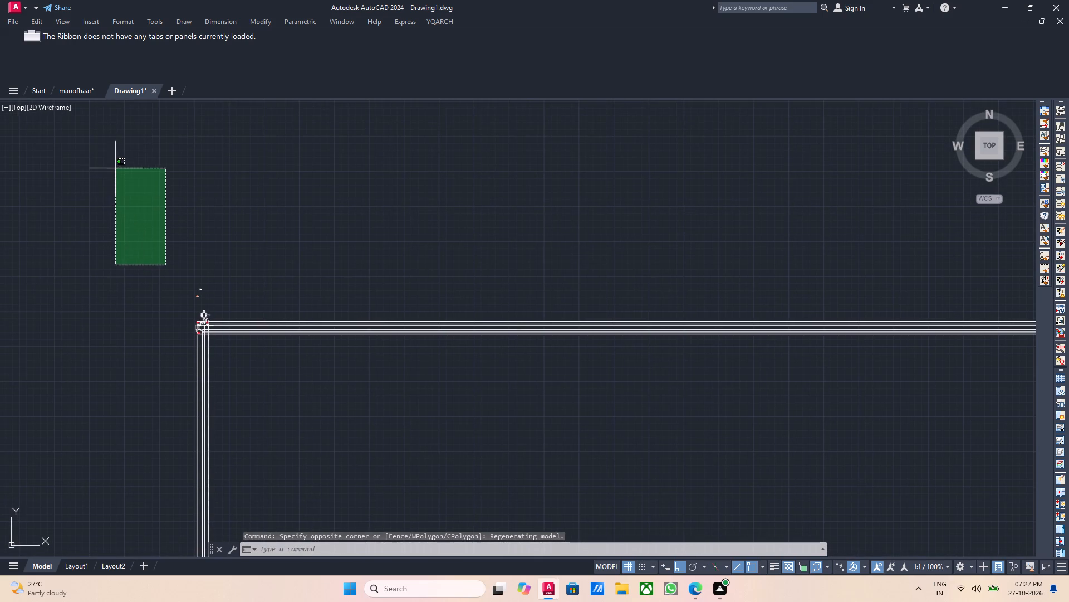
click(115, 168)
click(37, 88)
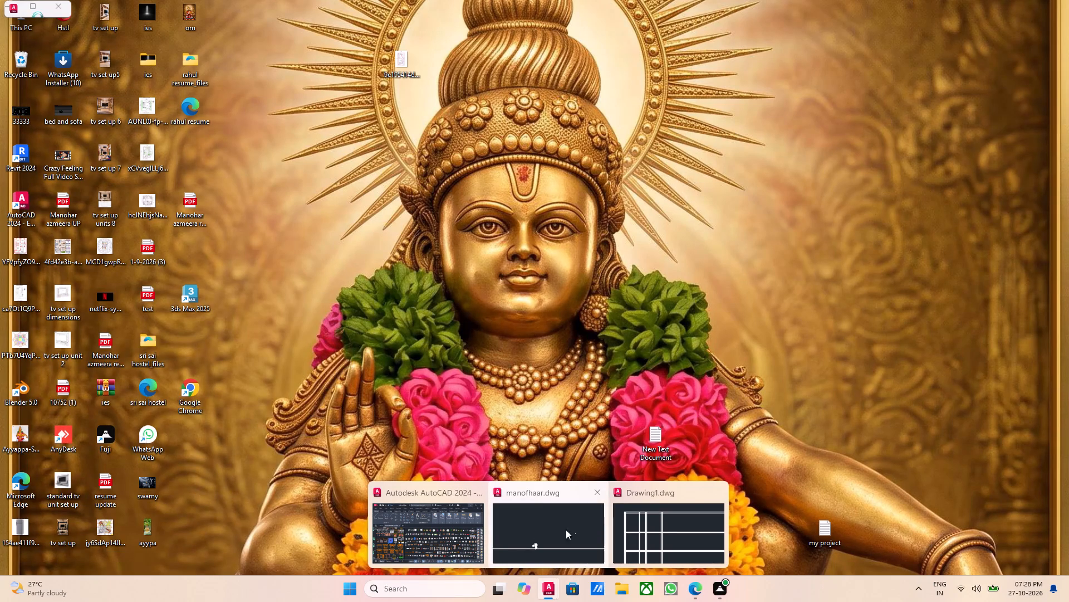
Bring the floor plan drawing Drawing1 to the front and save it in Documents as "manohar intenship pratice".
click(666, 530)
scroll(203, 330, up, 5)
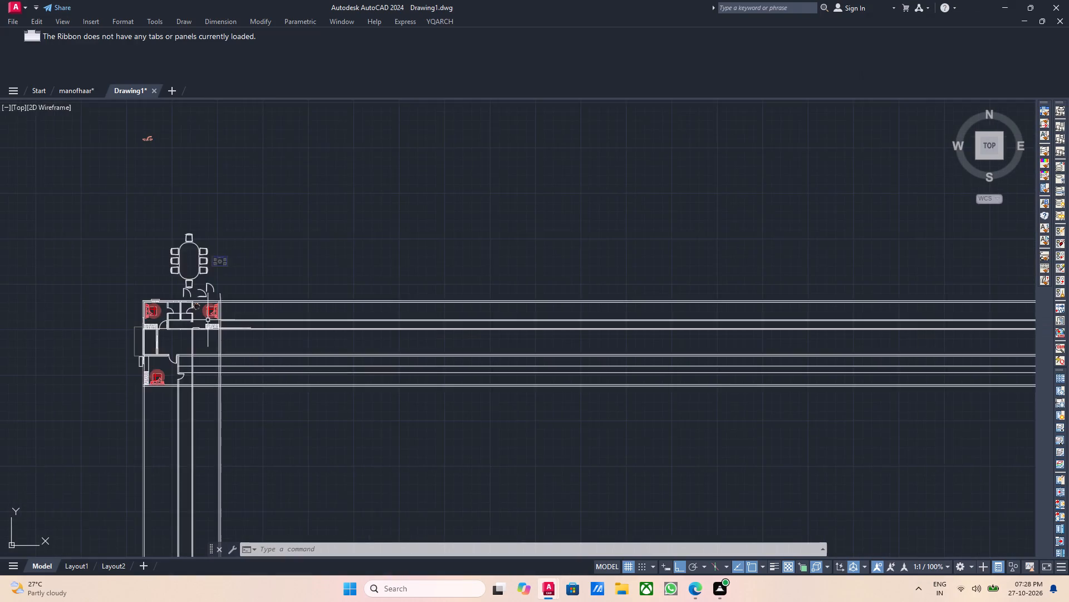
scroll(199, 322, up, 4)
middle_drag(215, 340, 221, 356)
key(ctrl+s)
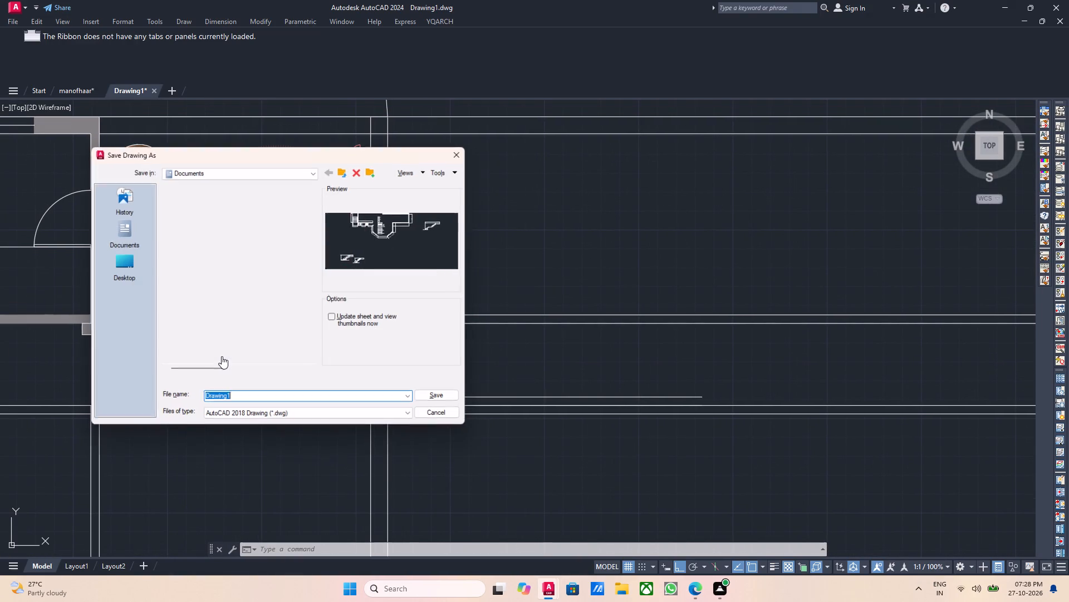
click(263, 396)
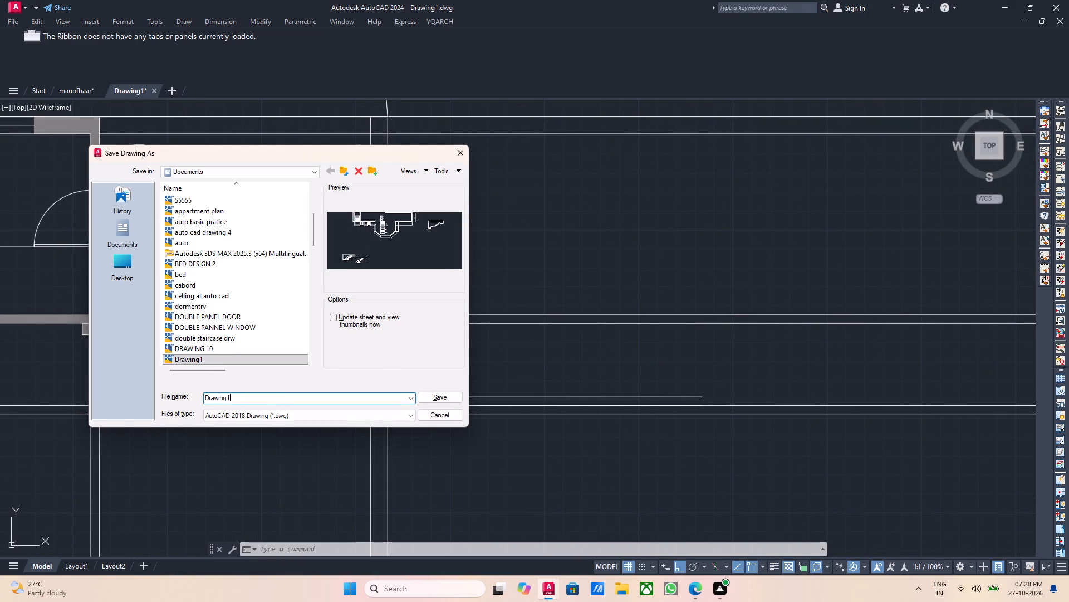
key(BackSpace)
key(BackSpace)
key(BackSpace)
key(BackSpace)
key(BackSpace)
key(BackSpace)
key(BackSpace)
key(BackSpace)
key(BackSpace)
key(BackSpace)
key(BackSpace)
key(BackSpace)
key(BackSpace)
key(BackSpace)
text(manohar)
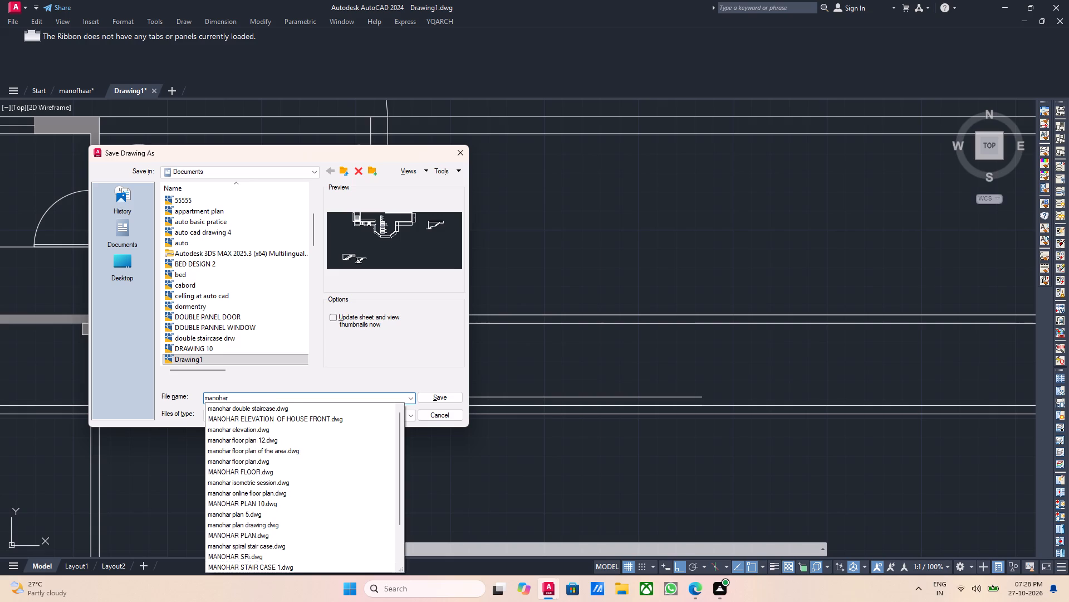
key(space)
text(in)
text(tens)
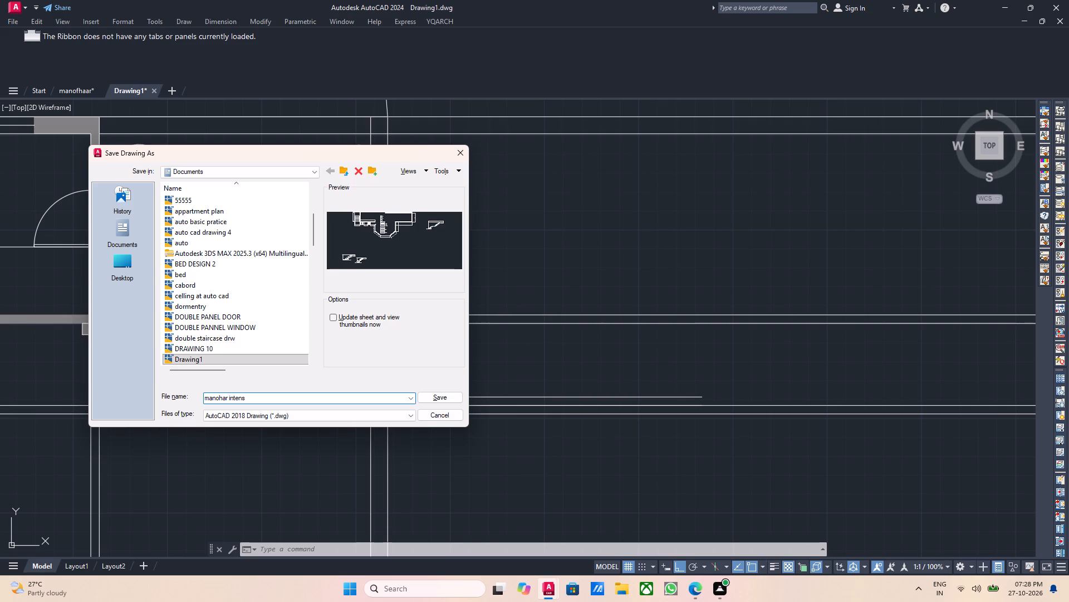
text(hip prat)
text(ice)
key(Return)
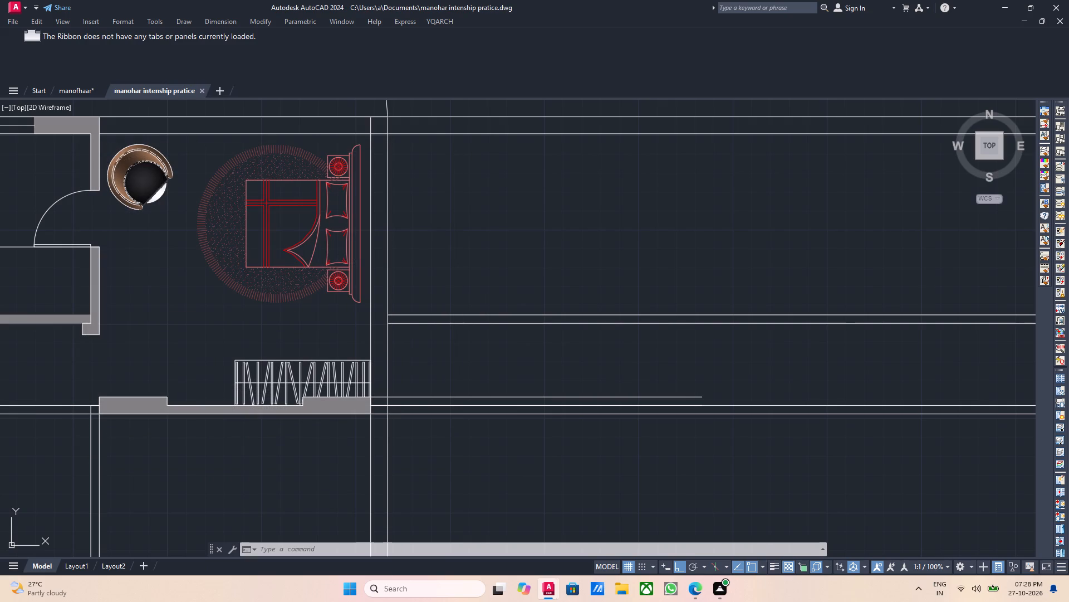
Examine the bedrooms, toilets, balcony and living area walls of the drafted plan and the remaining construction lines.
scroll(166, 353, down, 3)
middle_drag(168, 345, 239, 365)
middle_drag(138, 358, 149, 357)
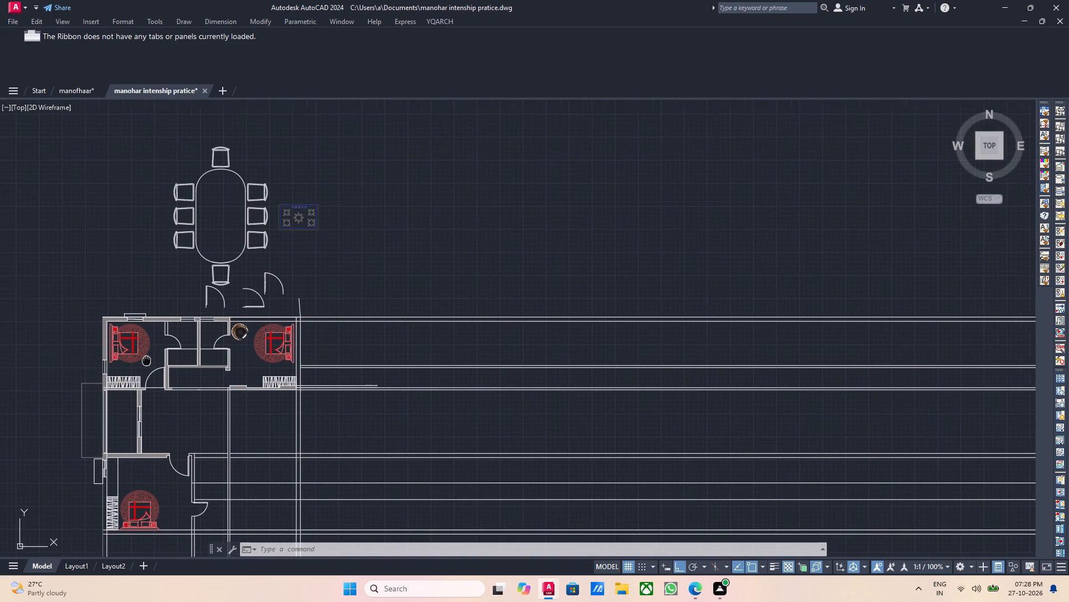
middle_drag(149, 357, 152, 356)
scroll(180, 354, up, 1)
middle_drag(190, 346, 202, 303)
middle_drag(229, 330, 223, 306)
middle_click(216, 311)
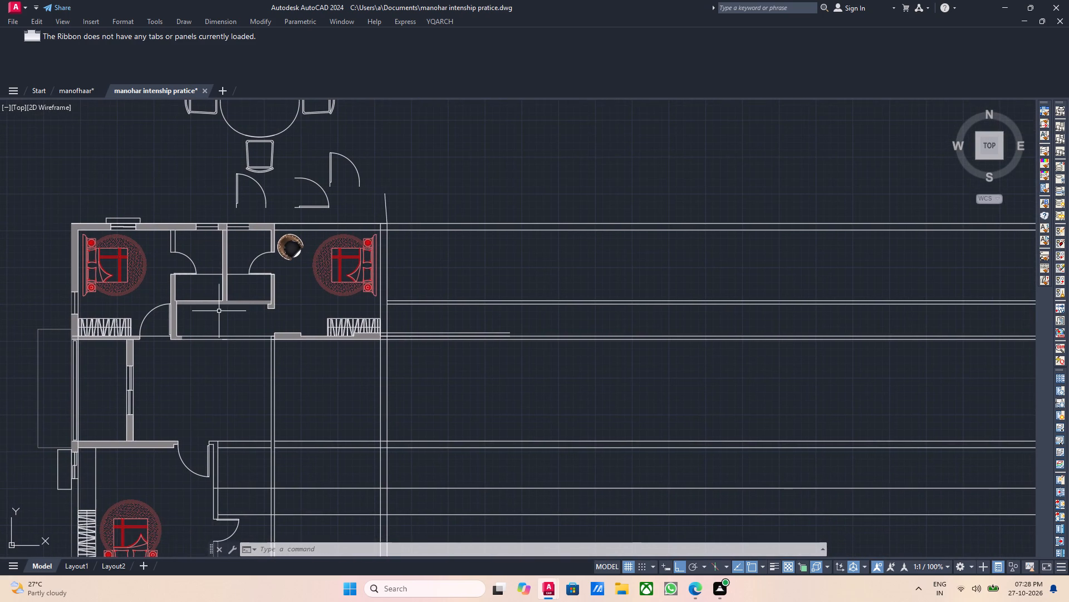
scroll(221, 311, down, 1)
middle_drag(193, 401, 193, 358)
scroll(105, 301, up, 4)
click(114, 317)
click(91, 312)
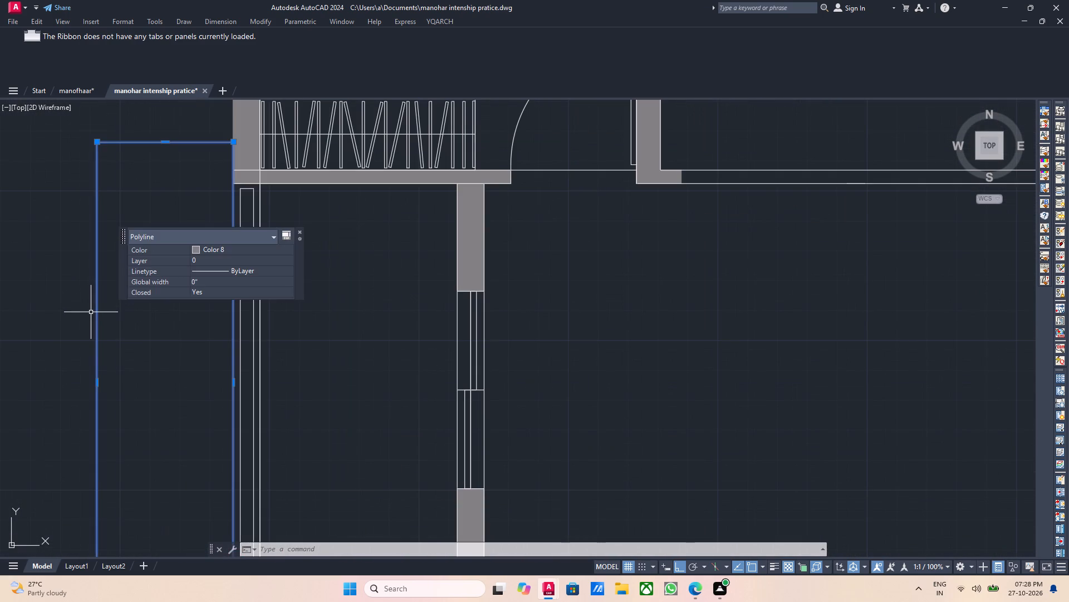
key(Escape)
middle_drag(125, 324, 156, 220)
scroll(161, 218, down, 2)
scroll(172, 215, up, 1)
middle_drag(175, 229, 176, 261)
scroll(176, 261, down, 1)
scroll(180, 288, up, 1)
middle_drag(180, 289, 174, 288)
scroll(111, 333, down, 2)
middle_click(116, 386)
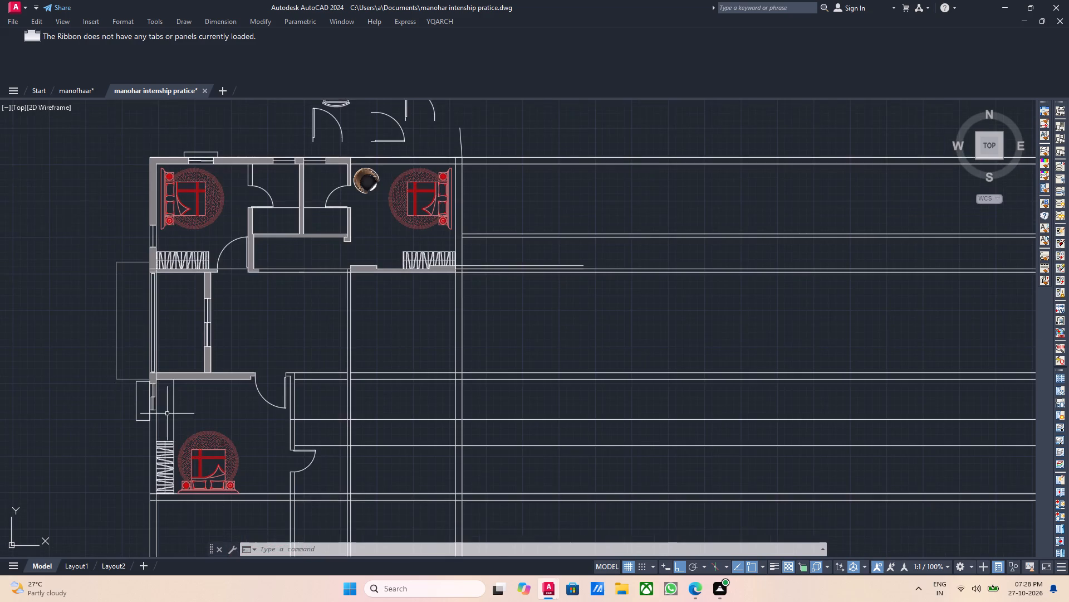
scroll(176, 349, up, 1)
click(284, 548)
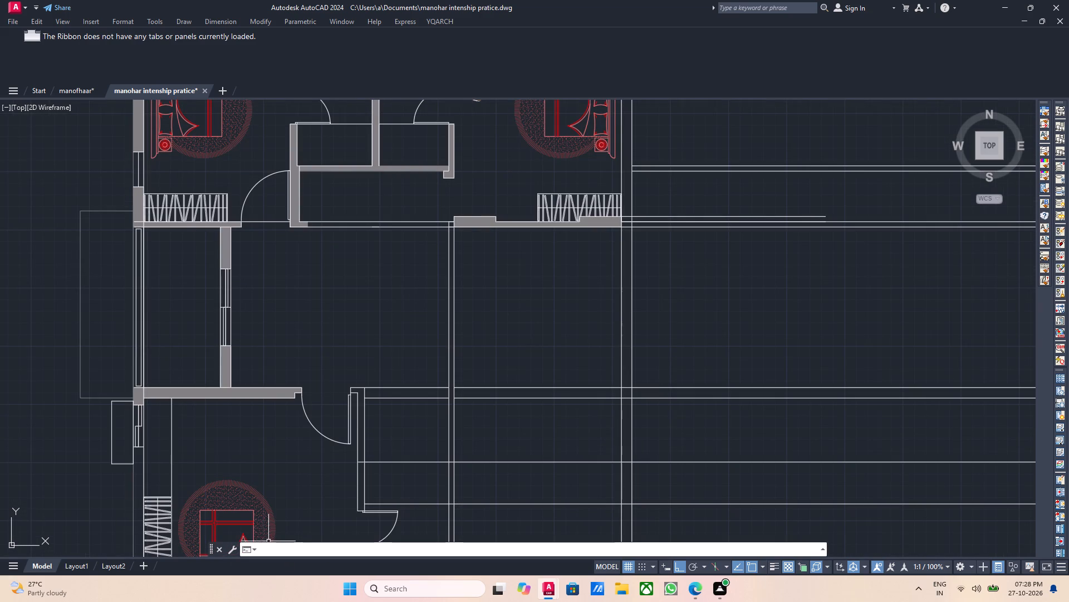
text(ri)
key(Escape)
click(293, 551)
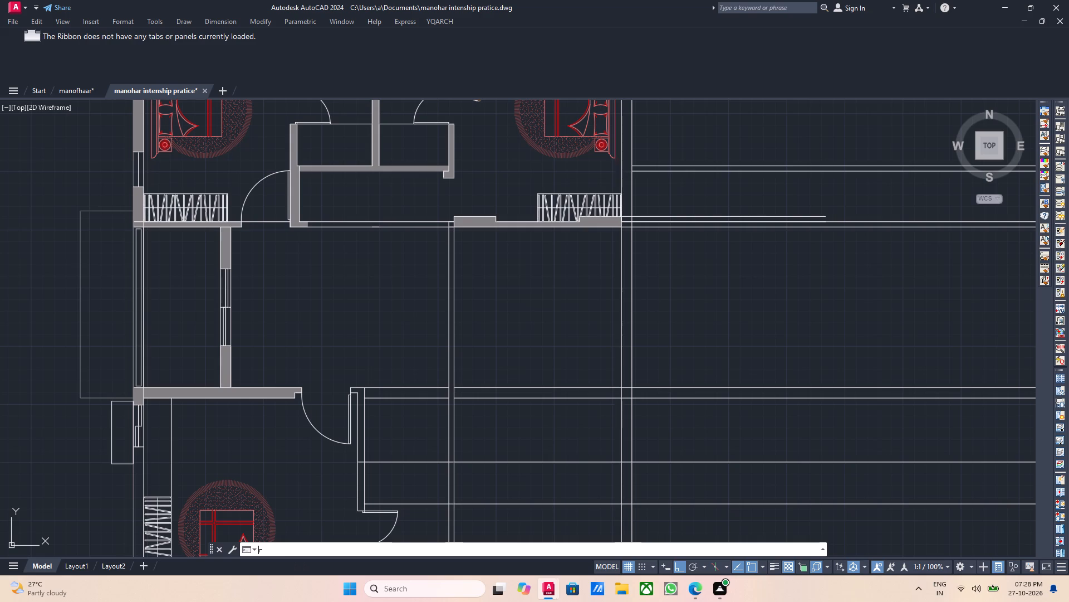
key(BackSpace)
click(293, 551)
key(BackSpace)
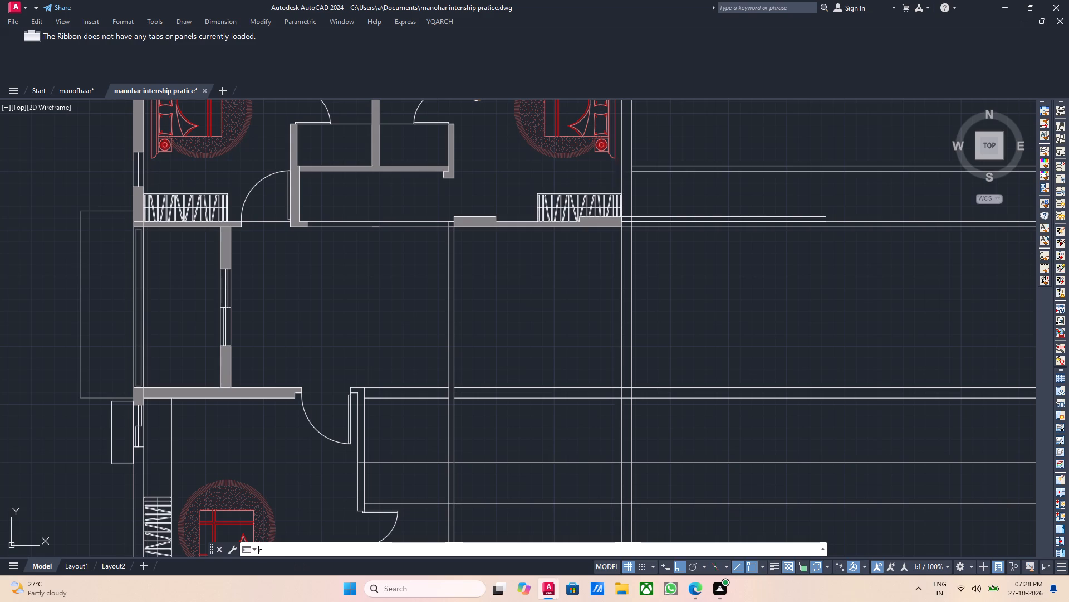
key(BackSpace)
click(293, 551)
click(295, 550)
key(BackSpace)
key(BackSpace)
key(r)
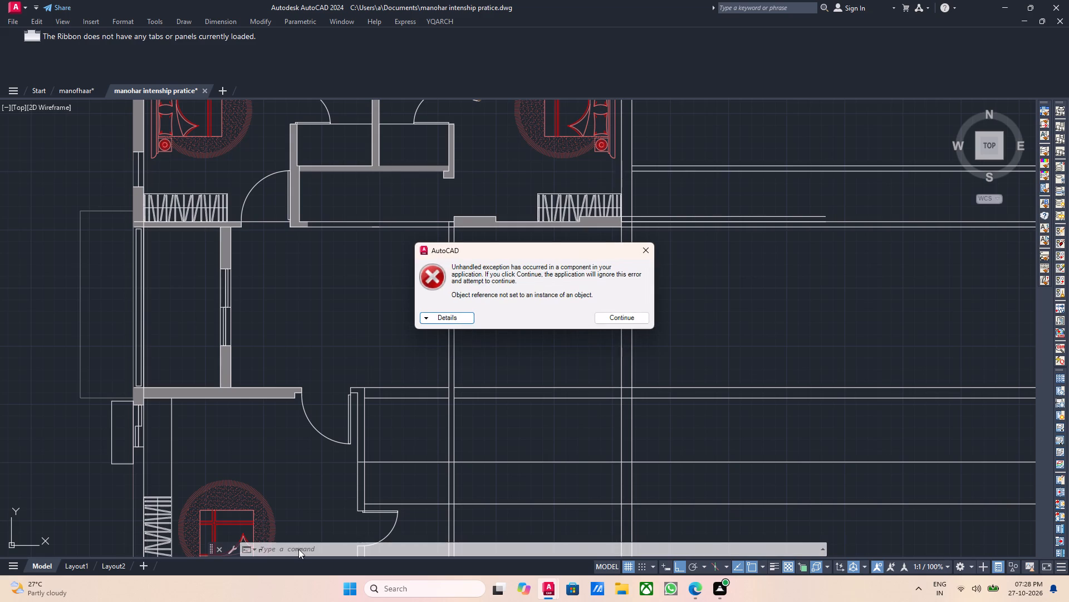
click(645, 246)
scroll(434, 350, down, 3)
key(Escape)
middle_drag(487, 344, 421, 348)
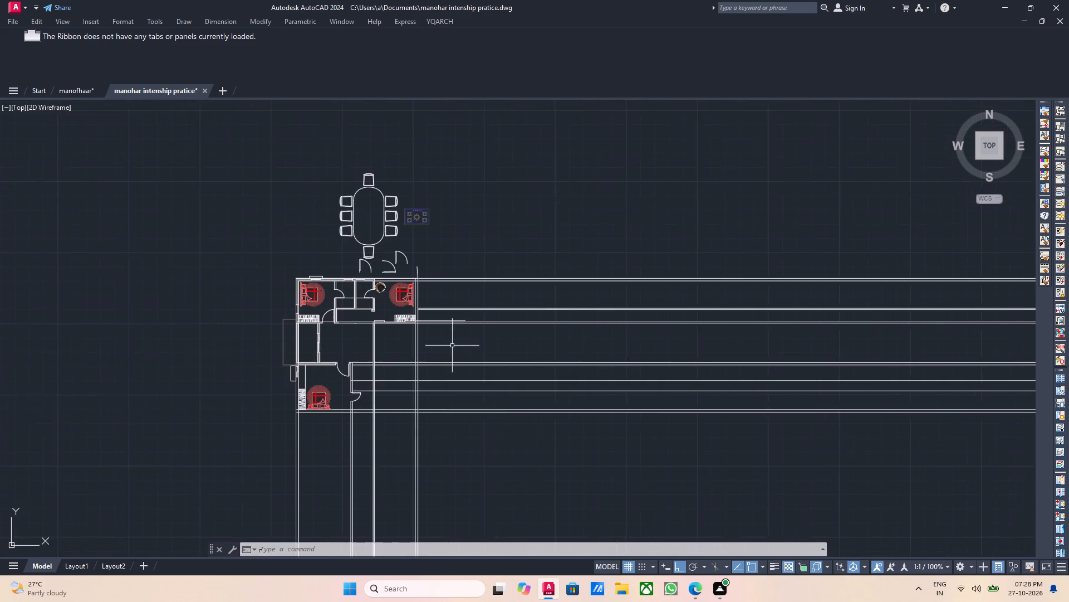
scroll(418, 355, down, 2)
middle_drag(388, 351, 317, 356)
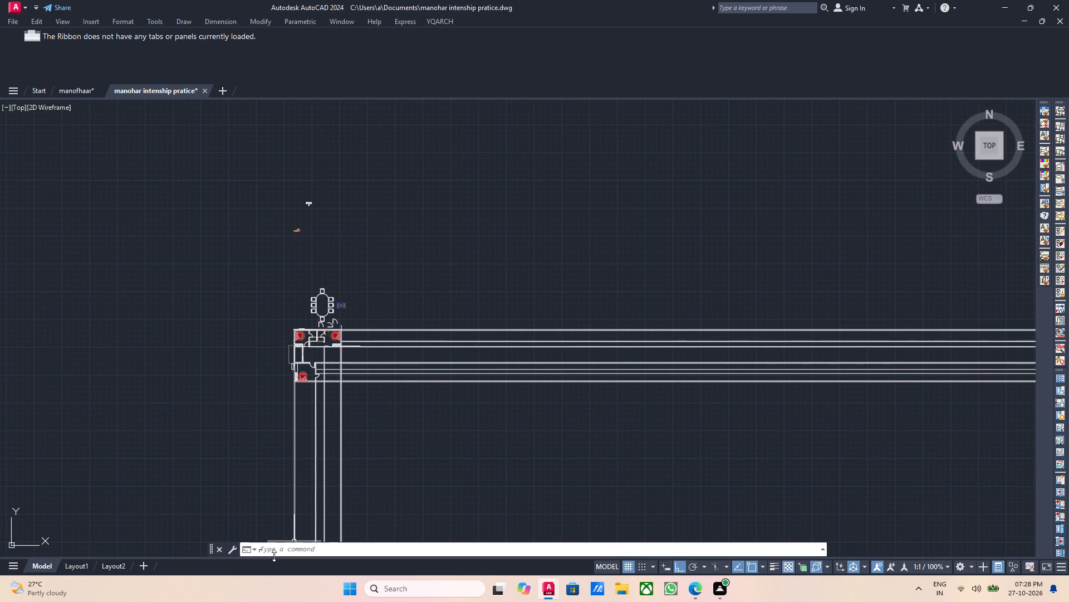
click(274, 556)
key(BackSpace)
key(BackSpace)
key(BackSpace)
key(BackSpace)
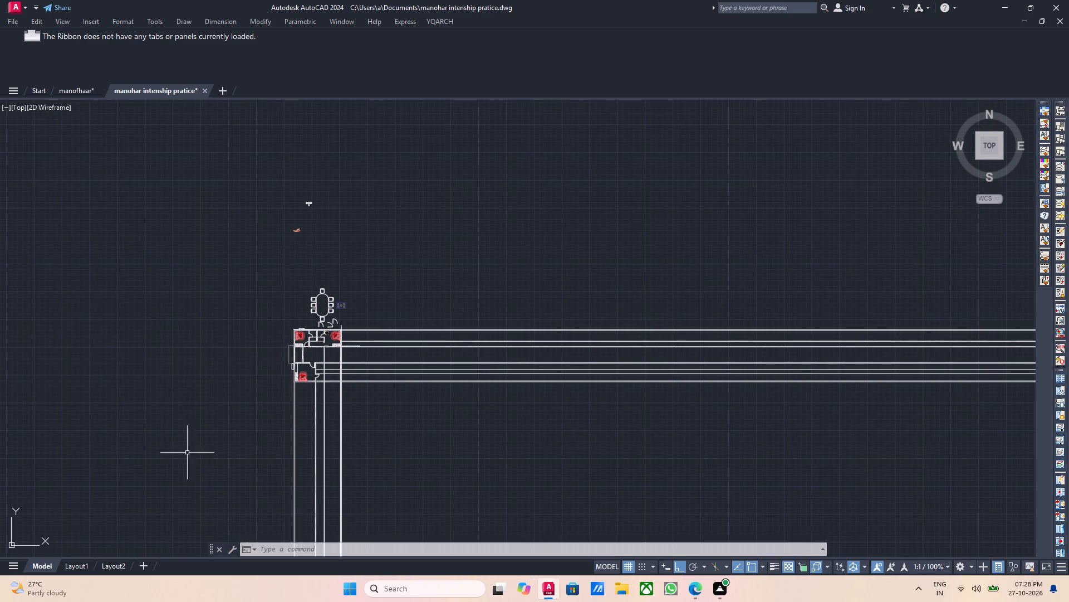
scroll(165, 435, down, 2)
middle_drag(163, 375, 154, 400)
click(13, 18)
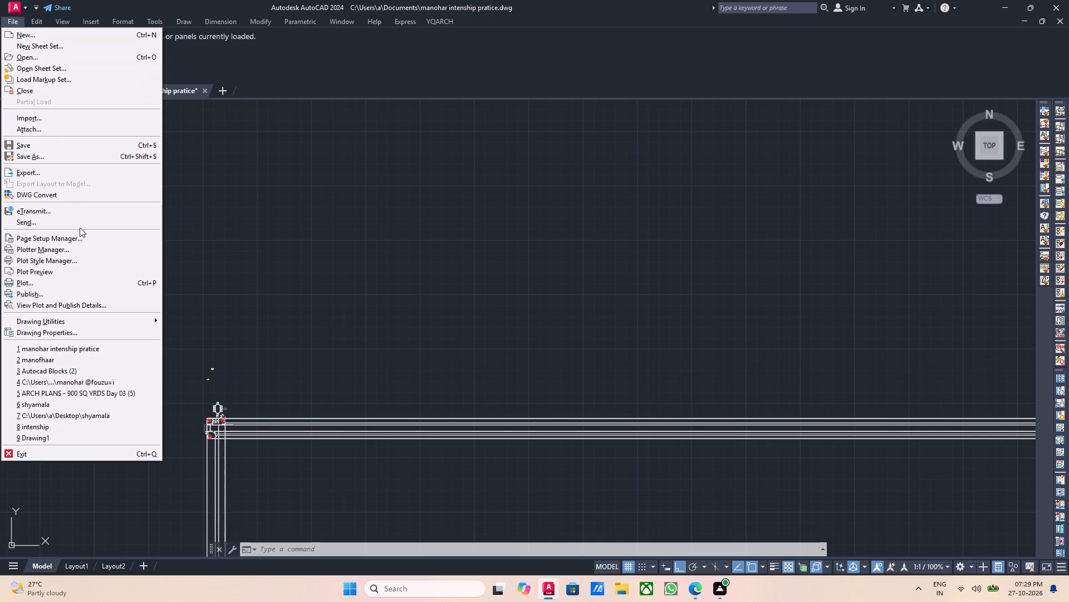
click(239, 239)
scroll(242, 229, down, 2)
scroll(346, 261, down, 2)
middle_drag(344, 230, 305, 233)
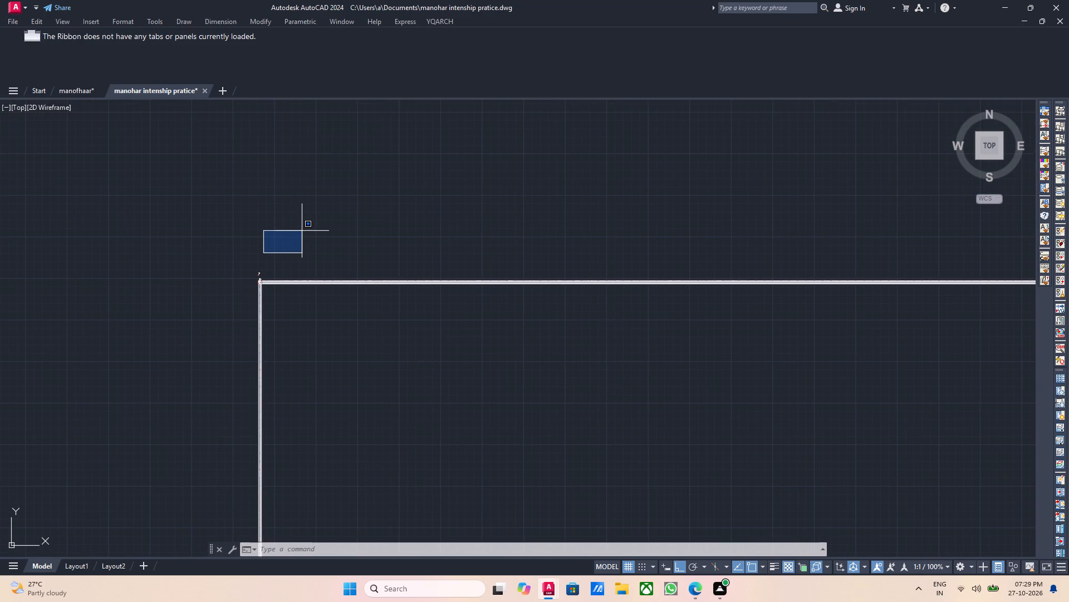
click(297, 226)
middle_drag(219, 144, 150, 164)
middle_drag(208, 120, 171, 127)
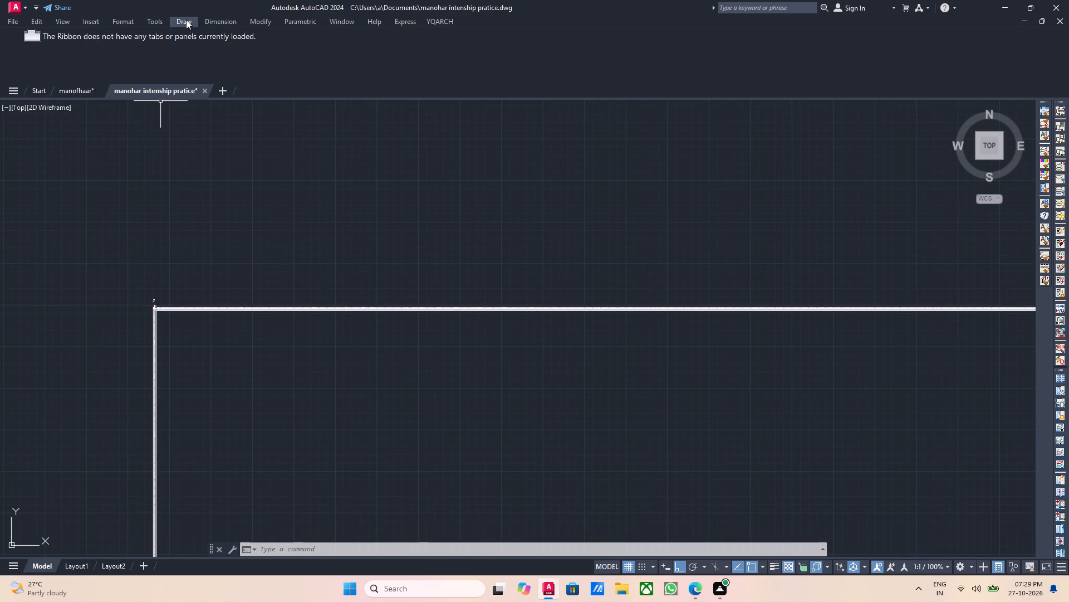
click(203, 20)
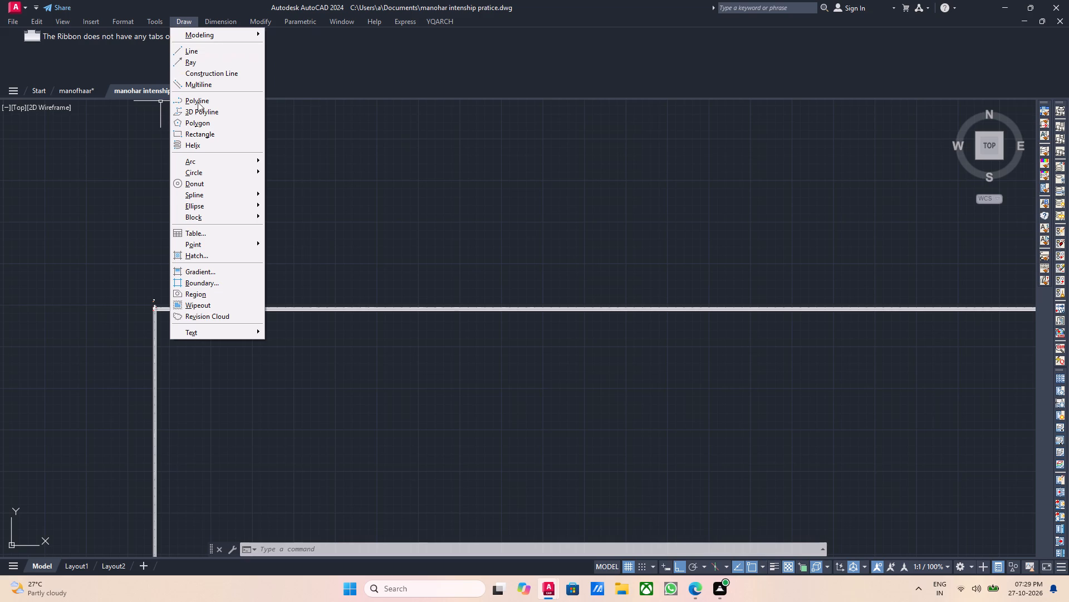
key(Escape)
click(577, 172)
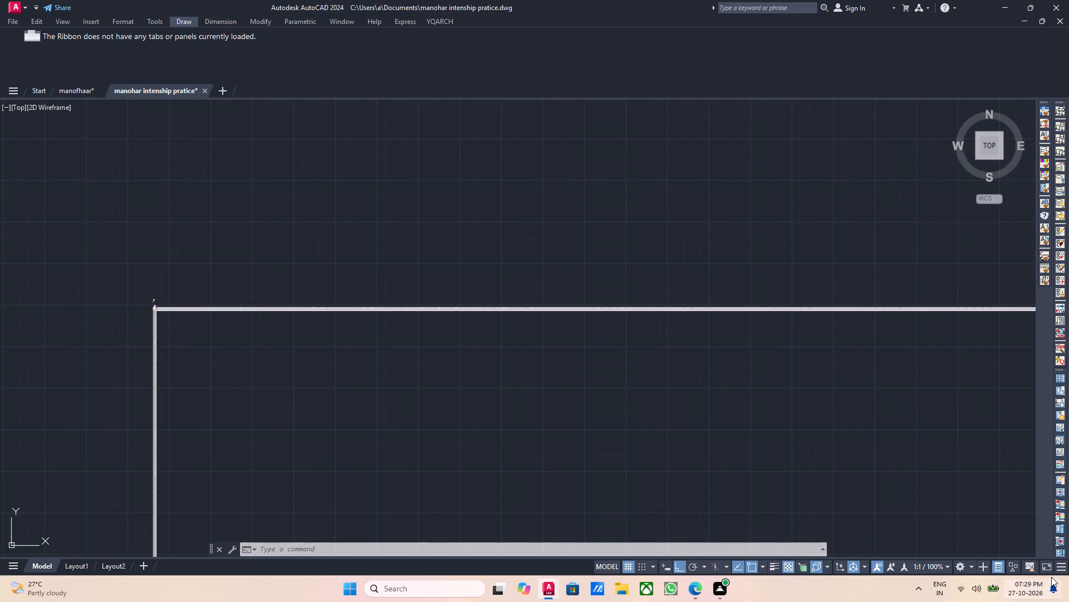
Turn on the Units display in the status bar customization.
click(1058, 568)
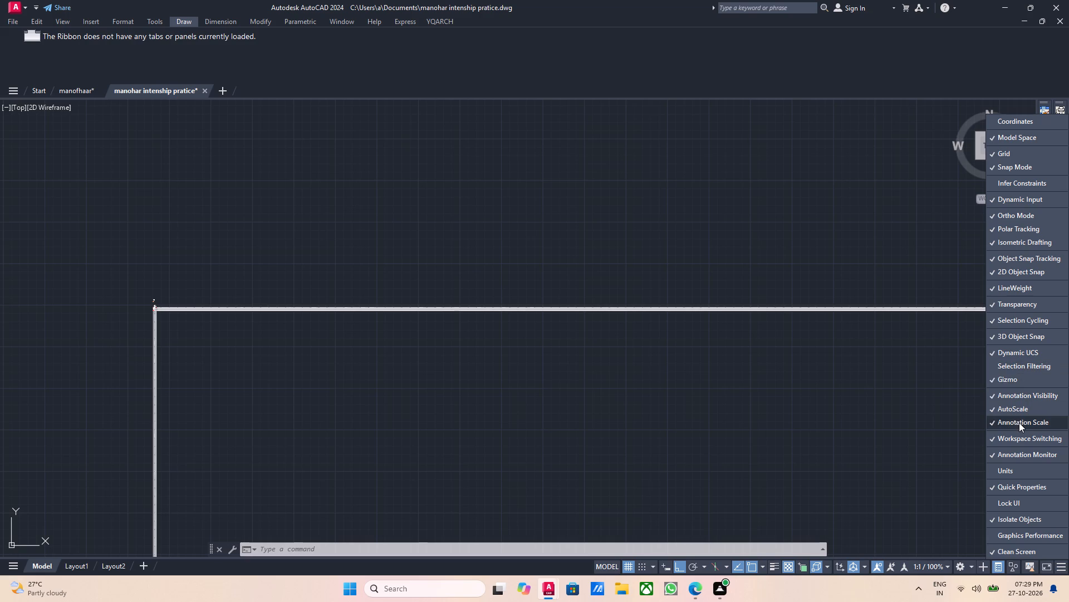
click(1017, 468)
click(851, 438)
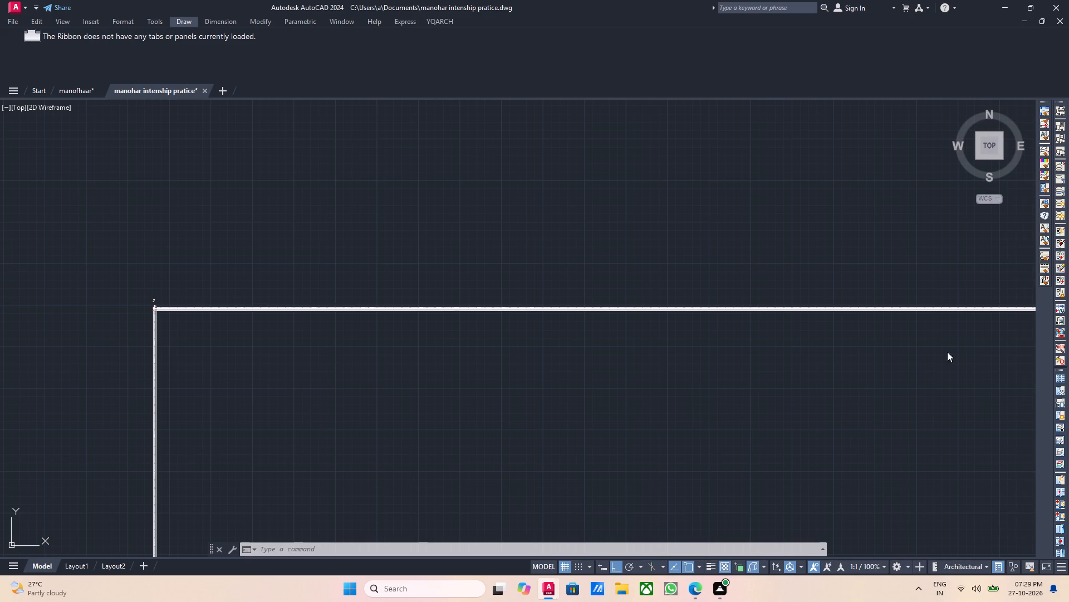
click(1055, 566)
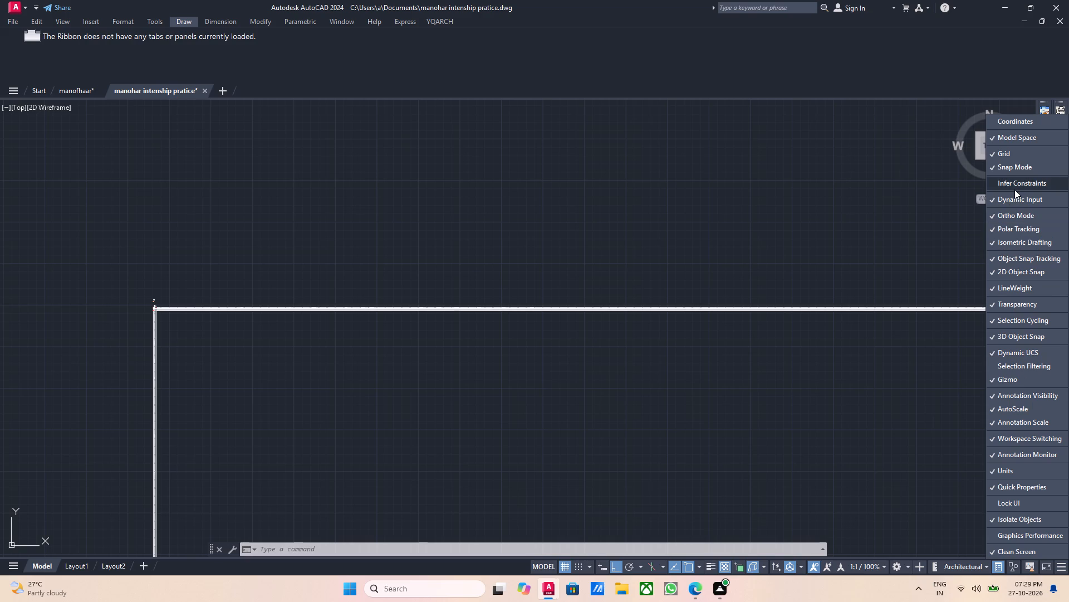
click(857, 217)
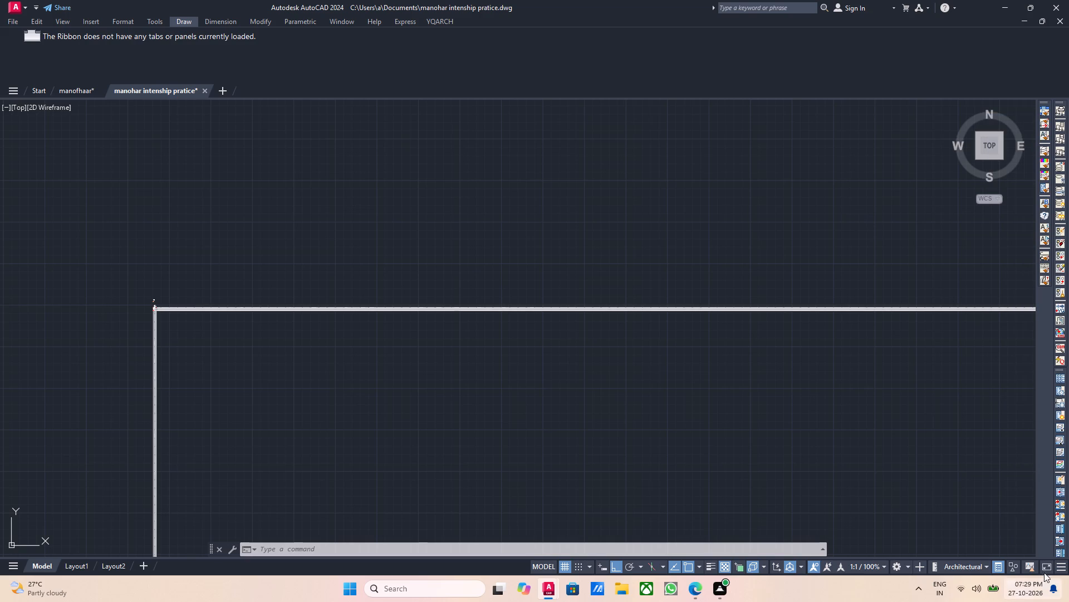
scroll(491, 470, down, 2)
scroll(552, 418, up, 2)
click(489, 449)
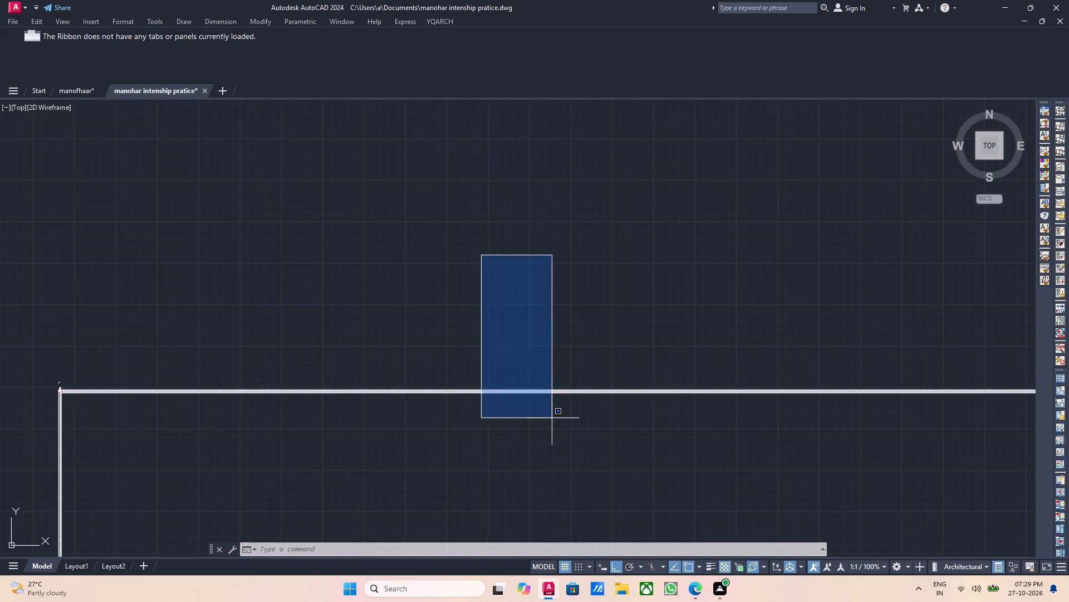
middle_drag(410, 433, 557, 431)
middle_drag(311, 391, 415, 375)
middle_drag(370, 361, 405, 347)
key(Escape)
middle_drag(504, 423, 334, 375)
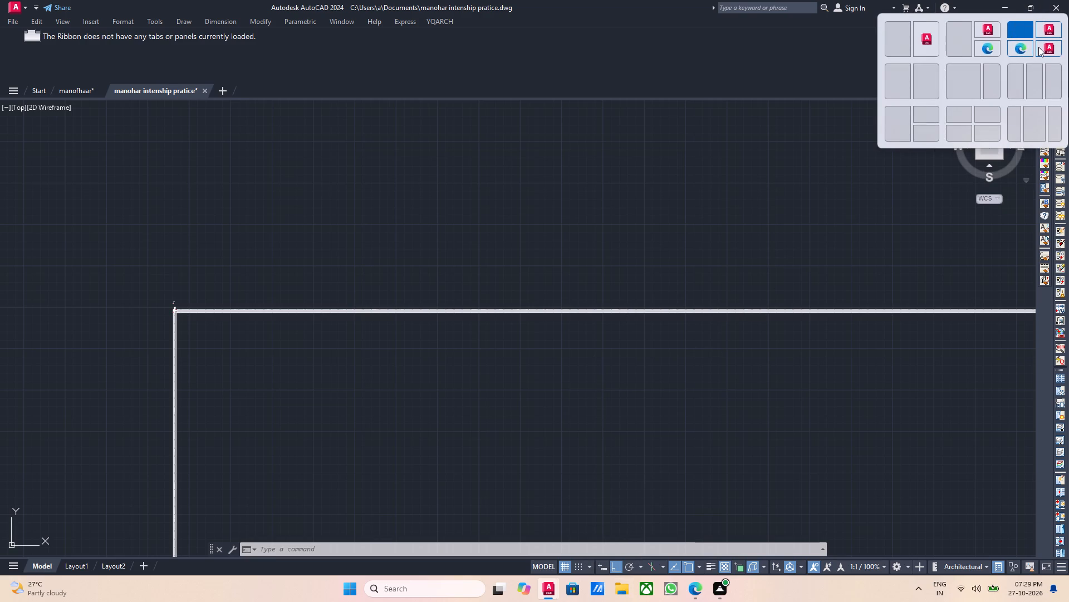
Snap the floor plan drawing window into a quarter of the screen, directly above the PDF reference.
click(1038, 47)
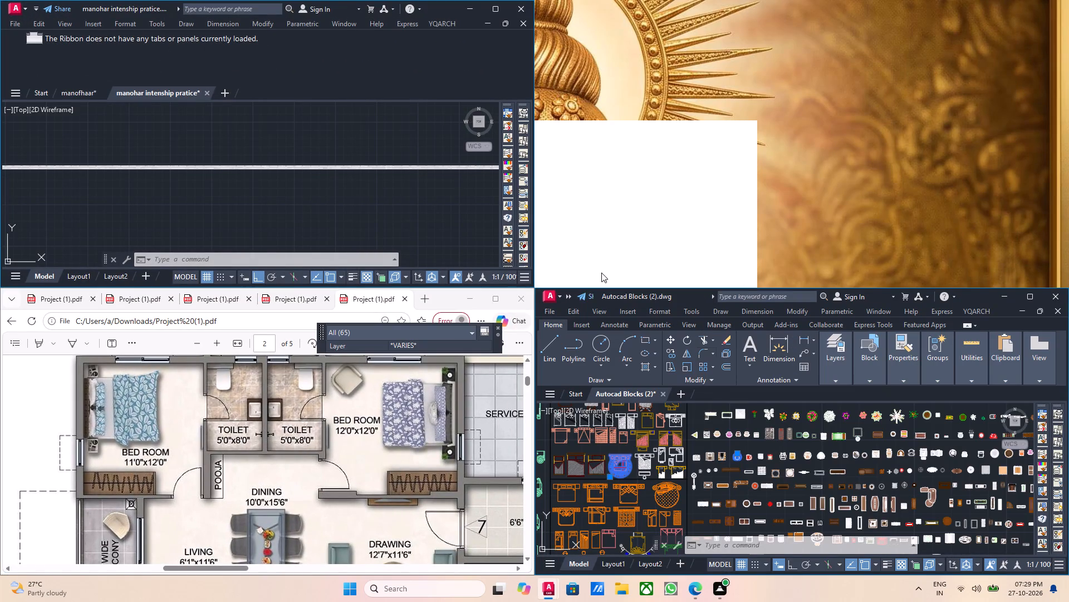
Minimize the Autocad Blocks (2) drawing window.
click(1008, 293)
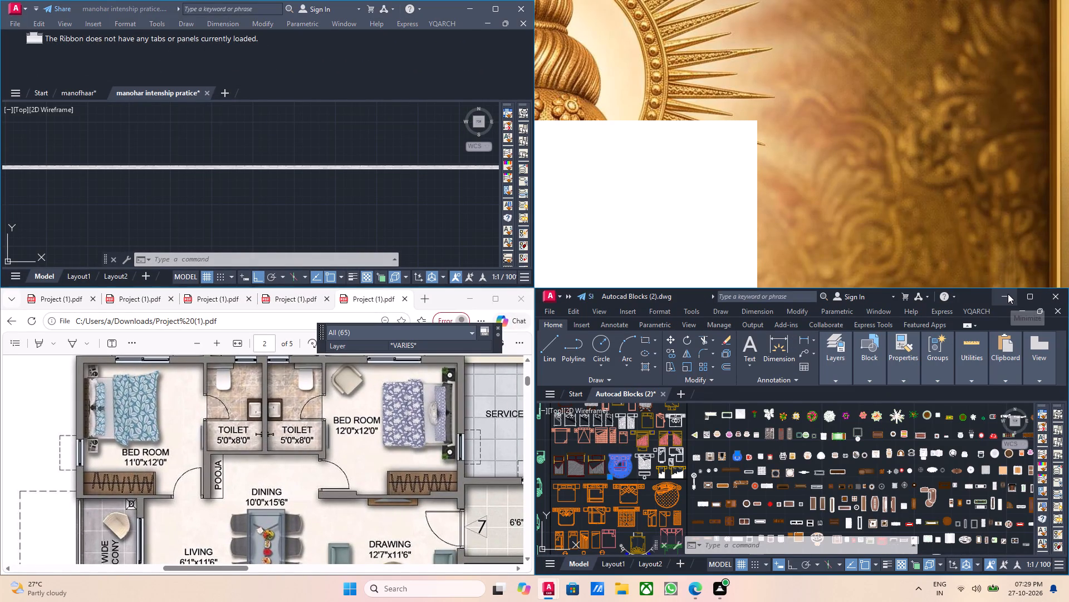
click(1008, 294)
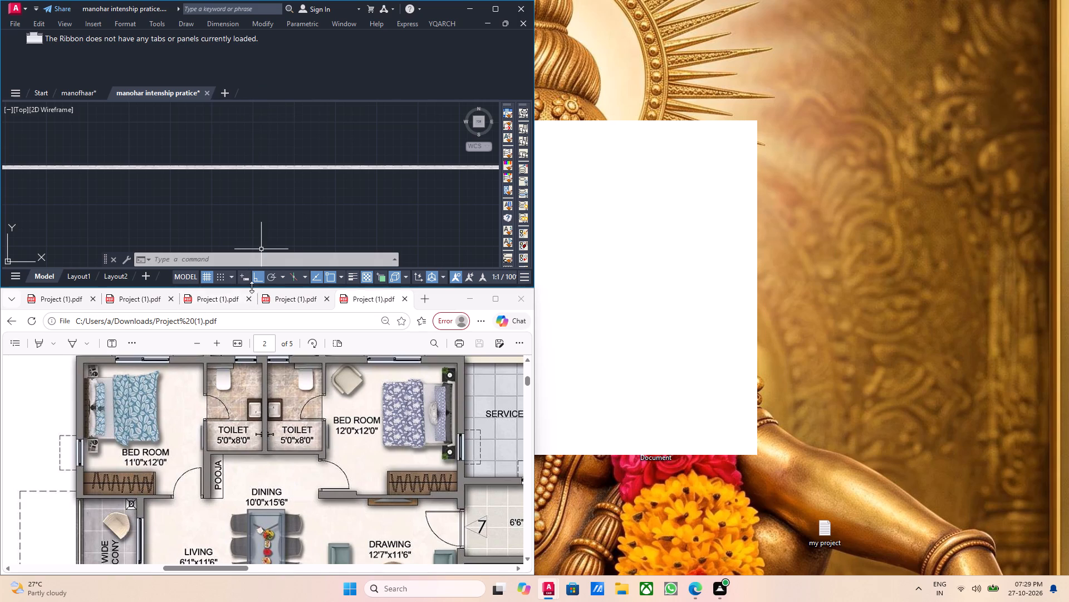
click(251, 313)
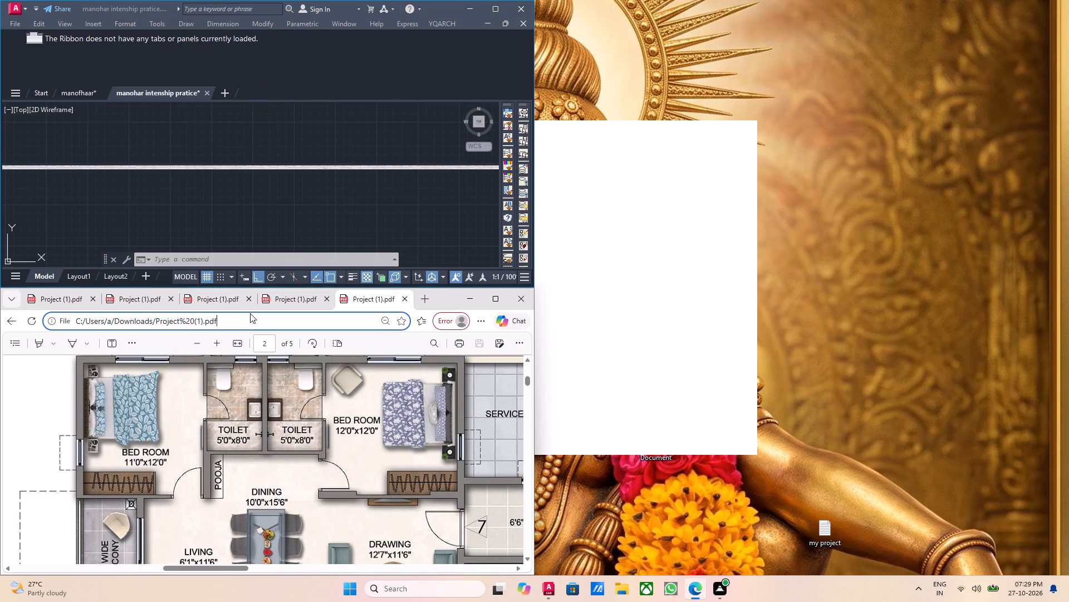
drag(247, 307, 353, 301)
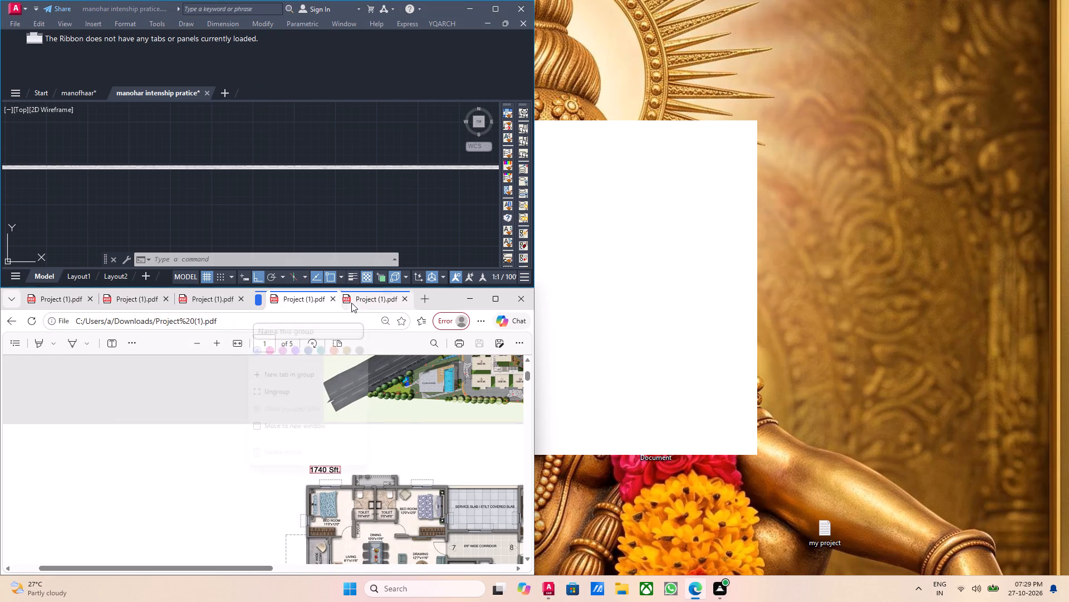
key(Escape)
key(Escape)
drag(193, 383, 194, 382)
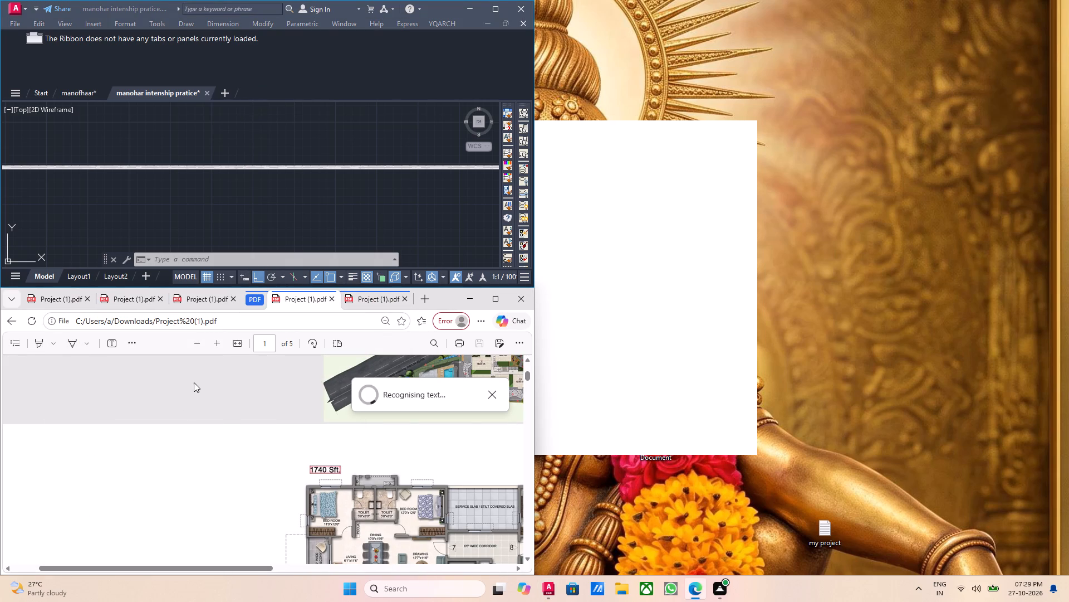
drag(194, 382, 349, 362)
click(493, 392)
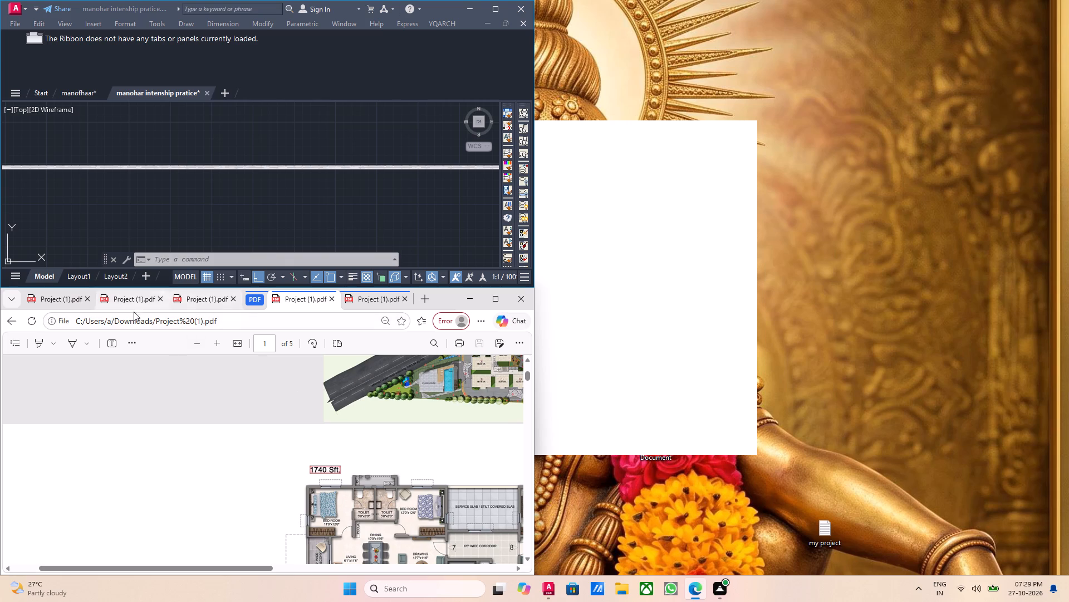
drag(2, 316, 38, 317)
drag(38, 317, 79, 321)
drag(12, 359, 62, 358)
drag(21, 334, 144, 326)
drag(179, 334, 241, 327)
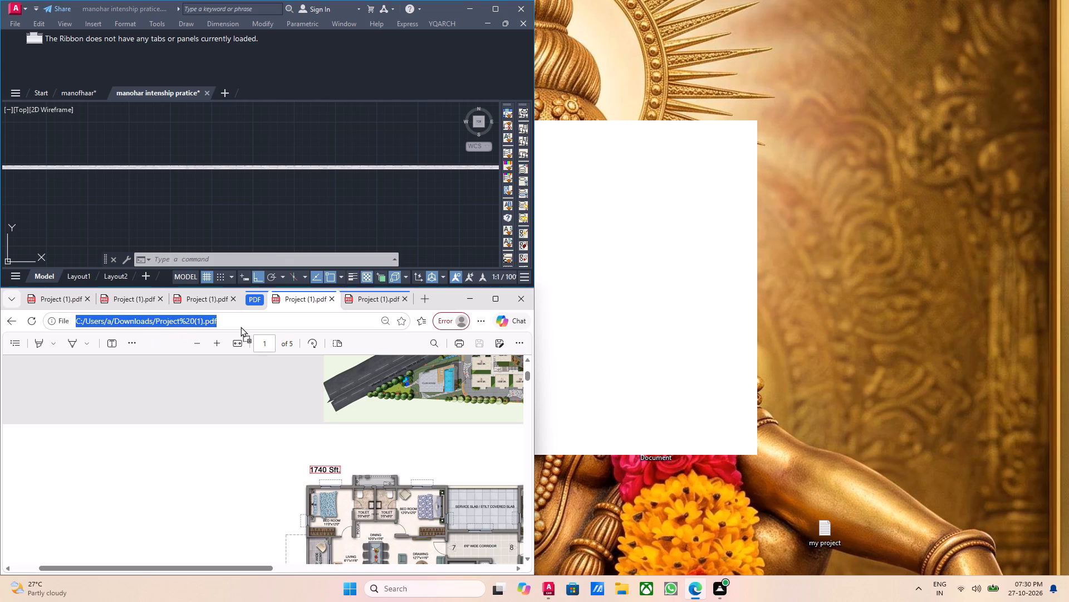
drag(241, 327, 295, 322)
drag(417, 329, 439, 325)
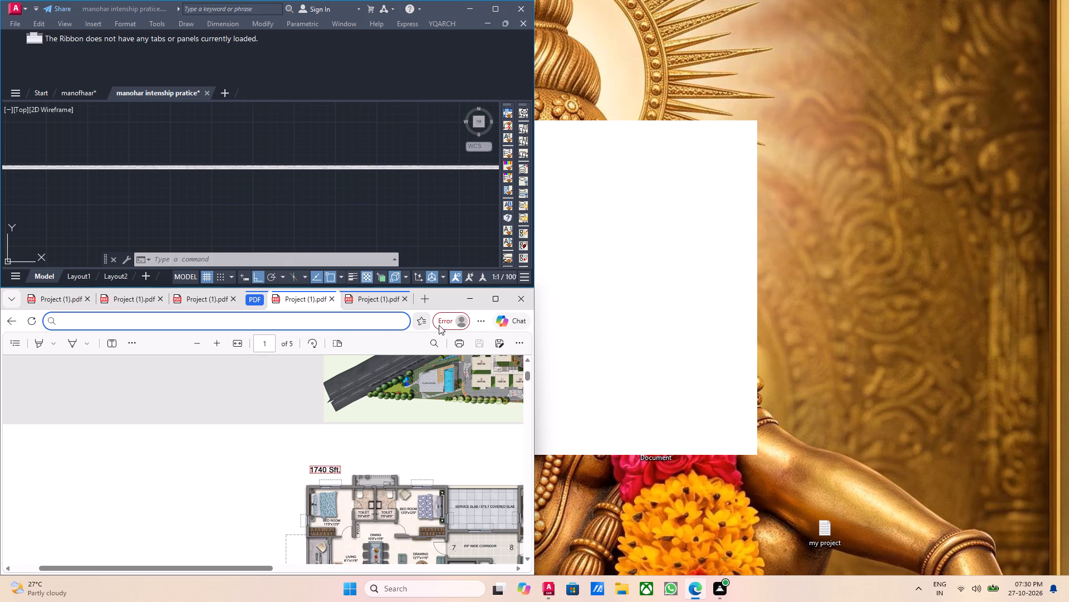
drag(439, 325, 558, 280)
Stretch the floor plan drawing window to nearly the full screen height at half the screen width, covering the PDF reference.
drag(433, 8, 619, 125)
drag(285, 46, 455, 50)
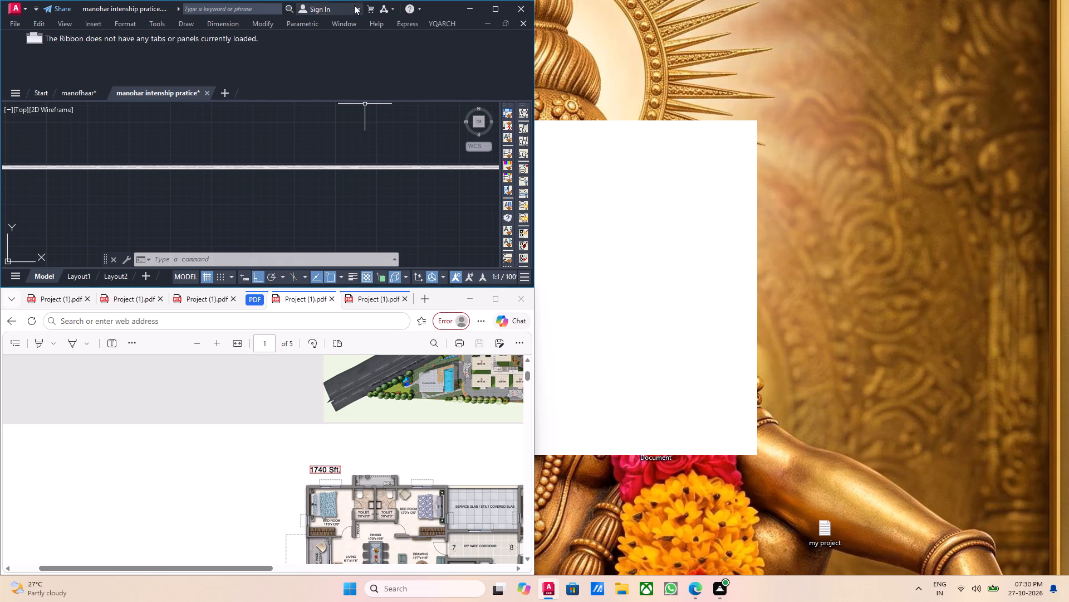
drag(169, 2, 239, 7)
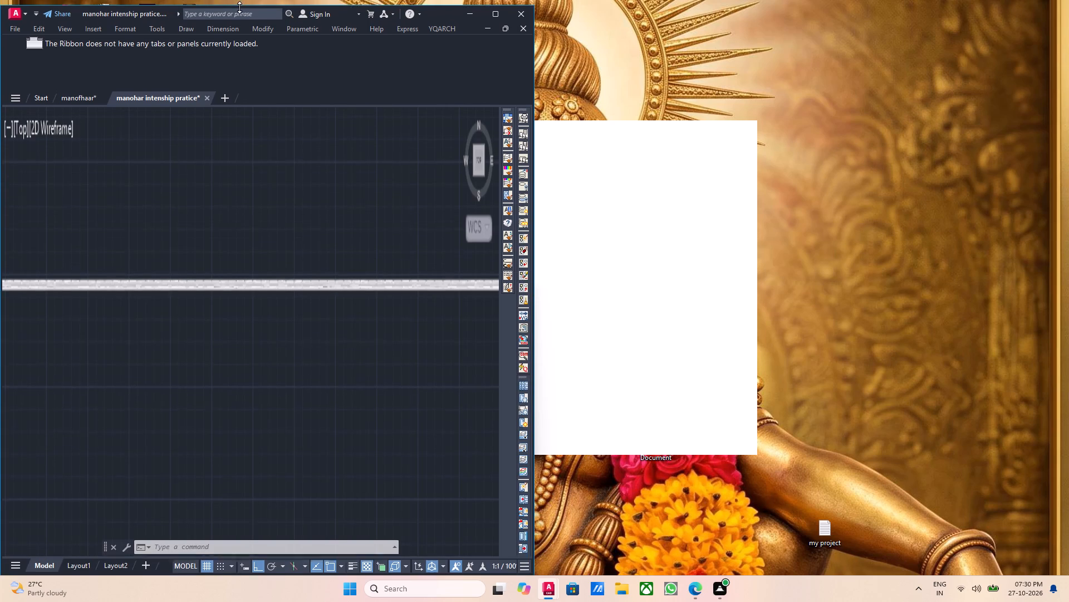
drag(239, 7, 241, 16)
scroll(271, 280, down, 4)
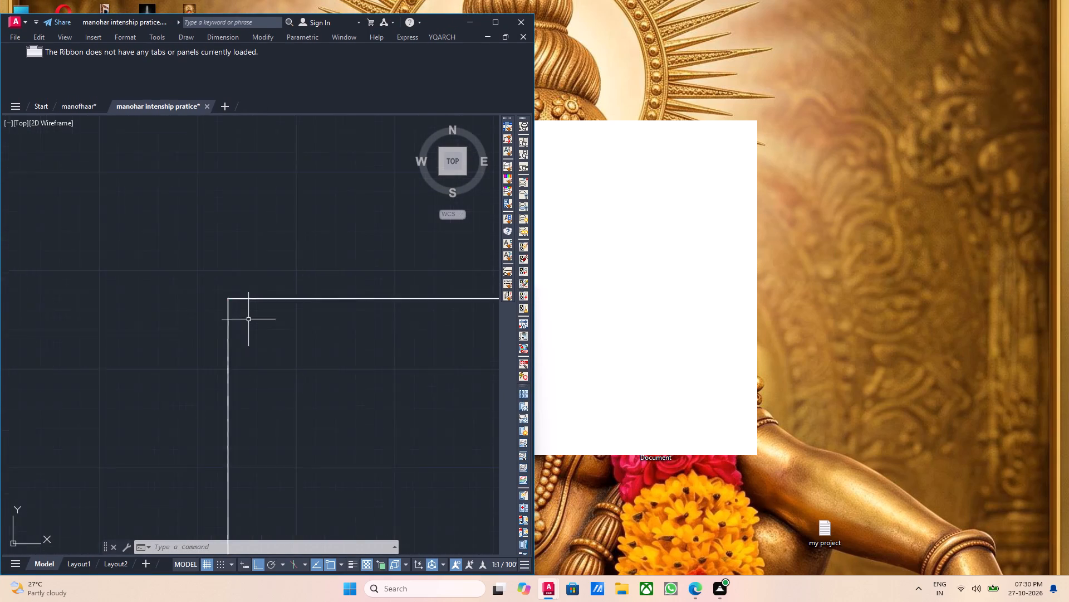
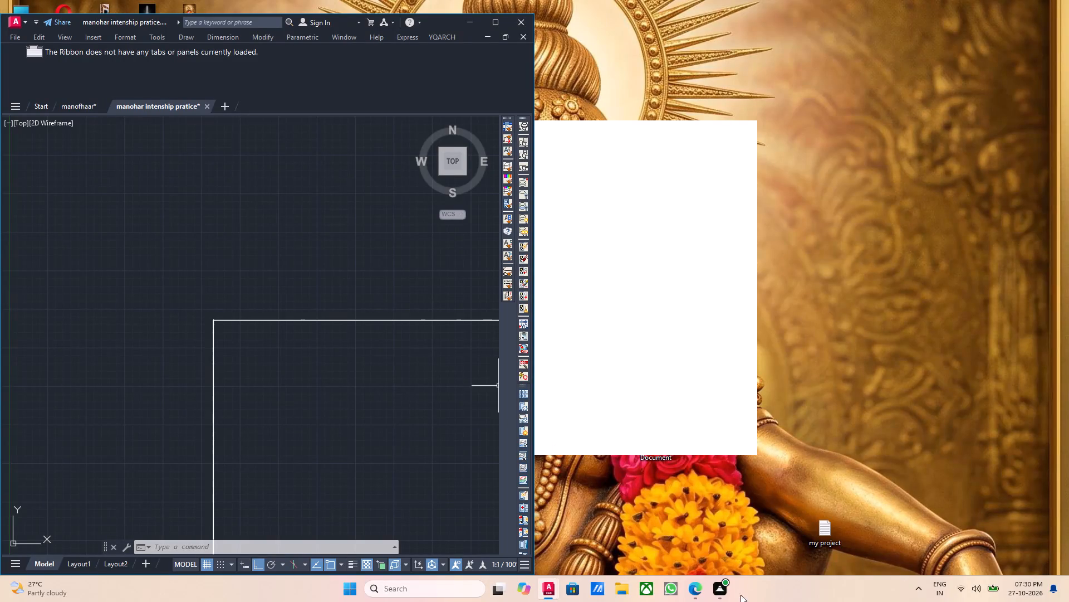
Locate the furnished apartment floor plan in the drawing, with its bedrooms and the dining table above it.
scroll(339, 430, down, 2)
middle_drag(344, 421, 131, 260)
scroll(97, 221, up, 1)
middle_drag(104, 228, 185, 270)
scroll(185, 270, down, 1)
scroll(154, 280, up, 11)
middle_drag(139, 194, 217, 357)
scroll(194, 305, up, 8)
middle_drag(293, 289, 148, 274)
scroll(212, 284, up, 1)
scroll(210, 283, down, 1)
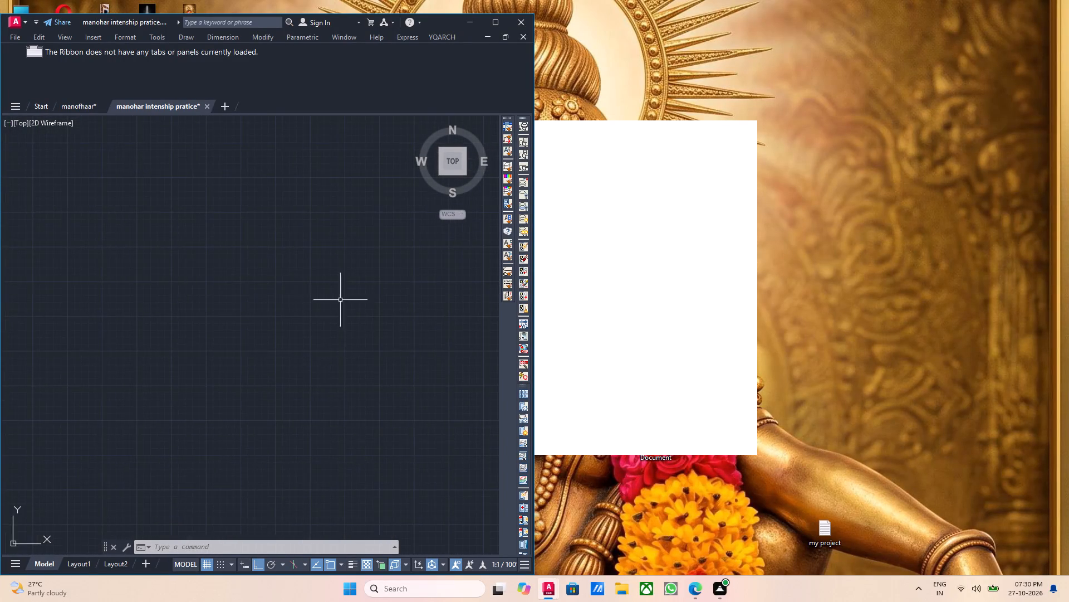
scroll(19, 300, down, 3)
middle_drag(168, 314, 106, 316)
scroll(164, 302, up, 1)
middle_drag(164, 301, 164, 346)
middle_drag(163, 331, 159, 343)
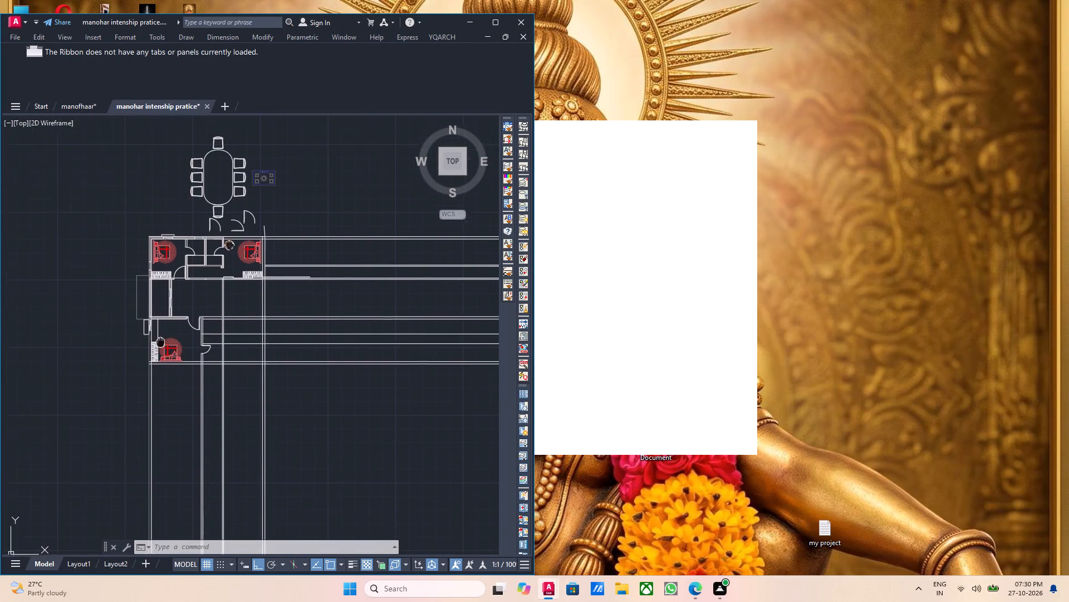
Examine the doors and walls beside the lower bedroom, and the overall layout of the apartment plan.
middle_drag(159, 343, 131, 343)
scroll(168, 351, up, 1)
middle_drag(136, 323, 128, 316)
scroll(139, 329, up, 5)
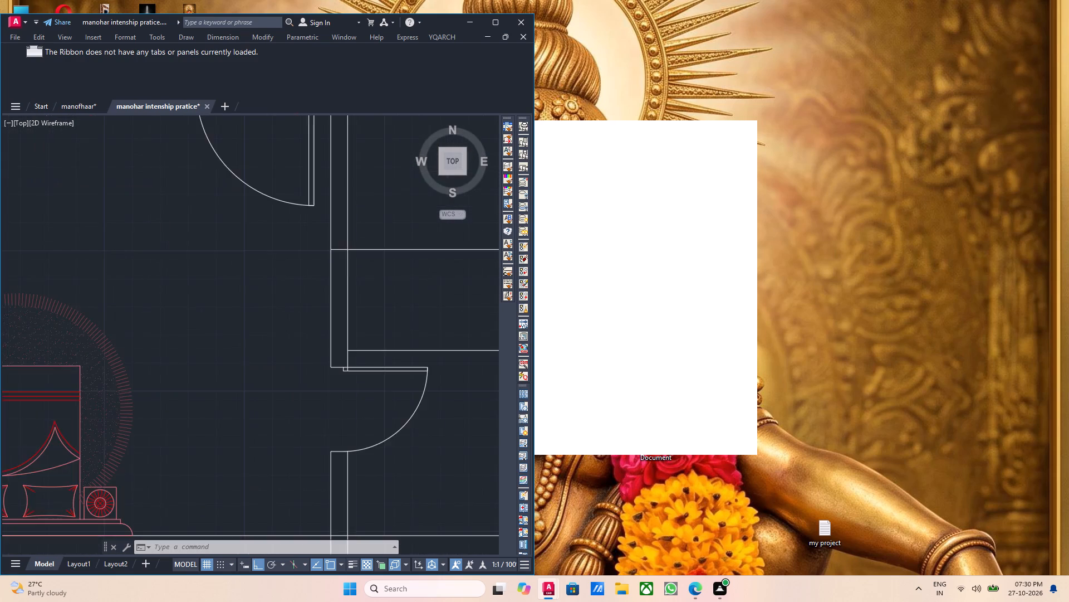
scroll(83, 369, down, 4)
middle_drag(109, 390, 118, 412)
middle_drag(123, 391, 166, 407)
middle_drag(106, 388, 150, 387)
middle_drag(143, 382, 72, 409)
scroll(190, 353, up, 1)
middle_drag(190, 353, 144, 394)
scroll(166, 372, down, 2)
middle_drag(210, 363, 193, 373)
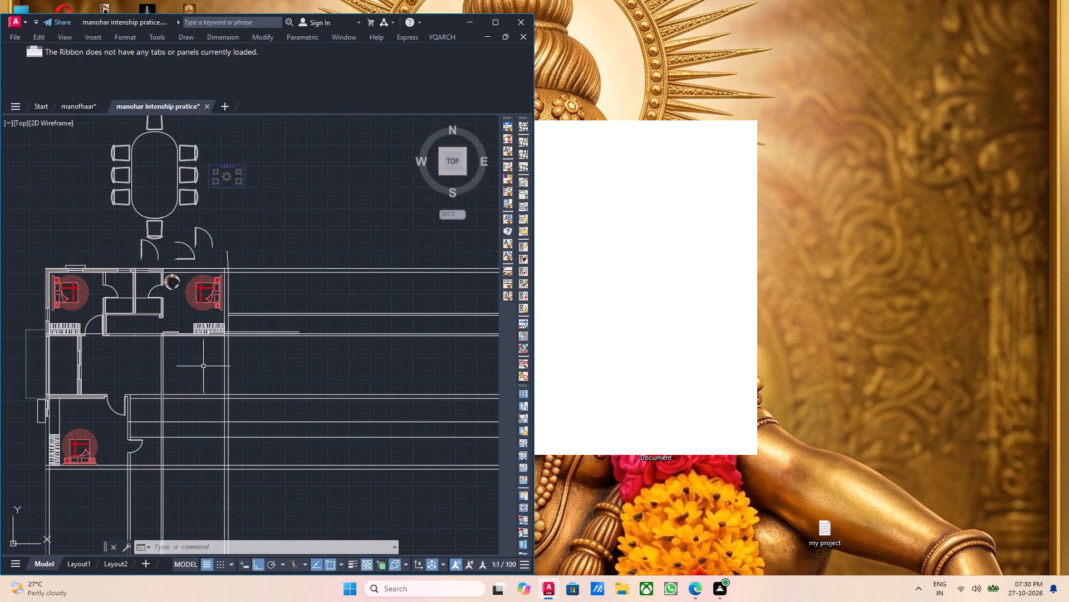
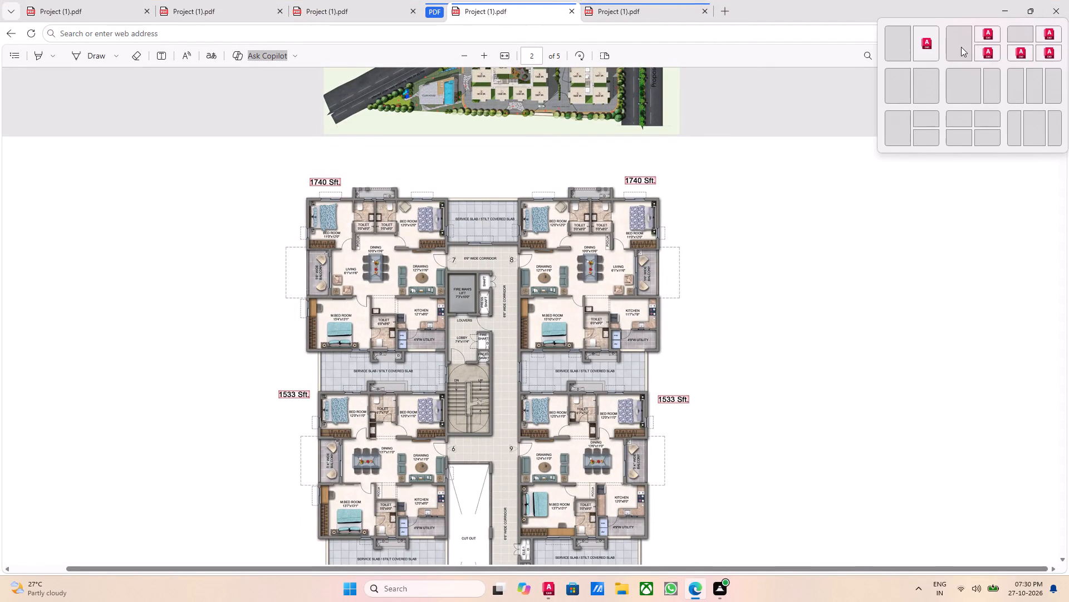
Arrange the apartment drawing beside the PDF floor plan, with the drawing filling about three quarters of the screen width.
click(932, 50)
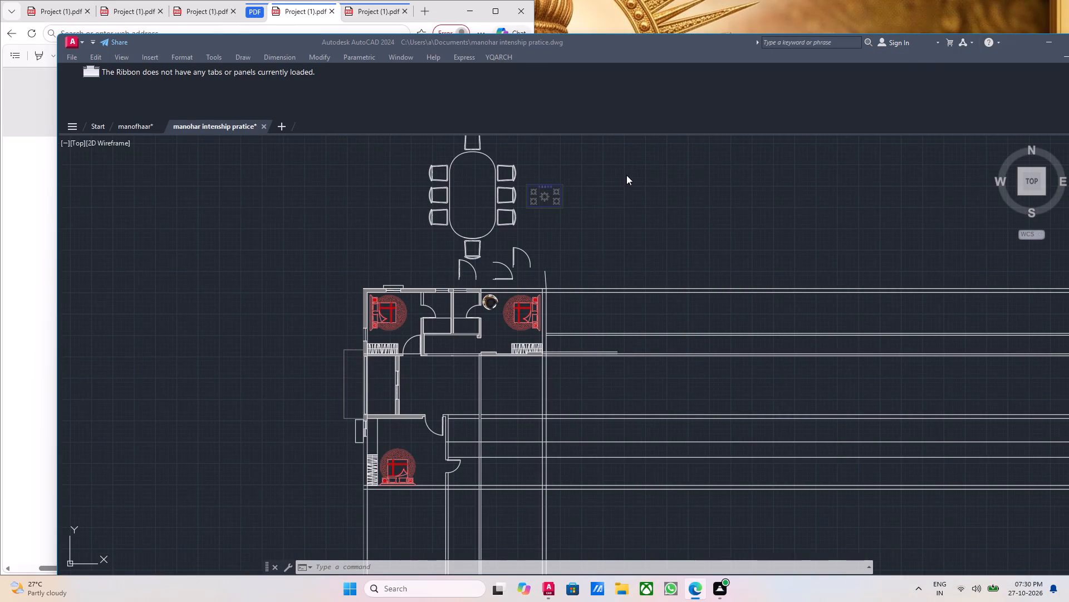
click(1066, 37)
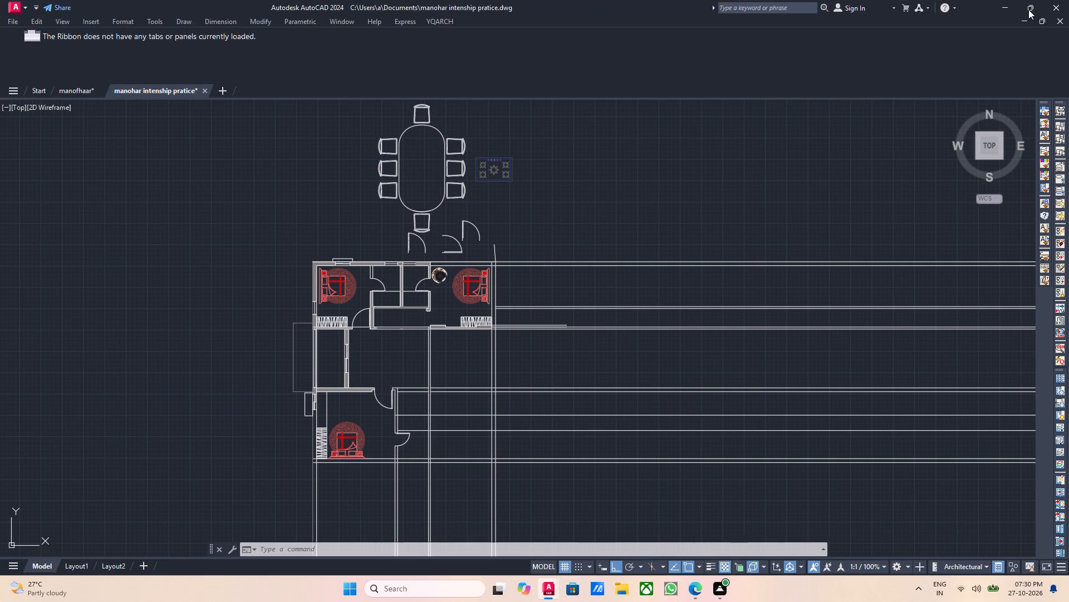
click(938, 42)
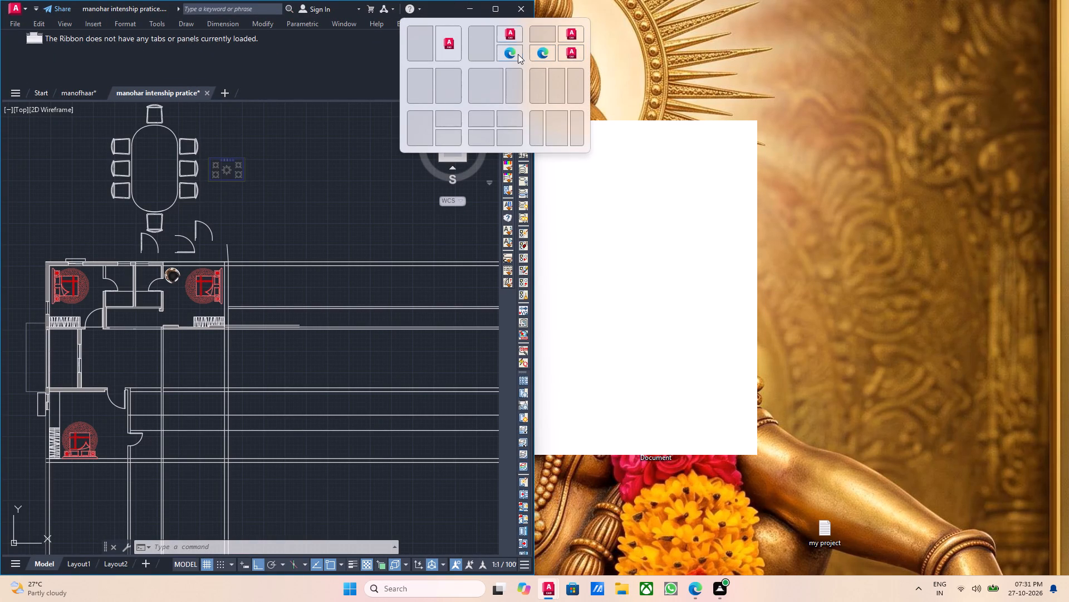
click(518, 54)
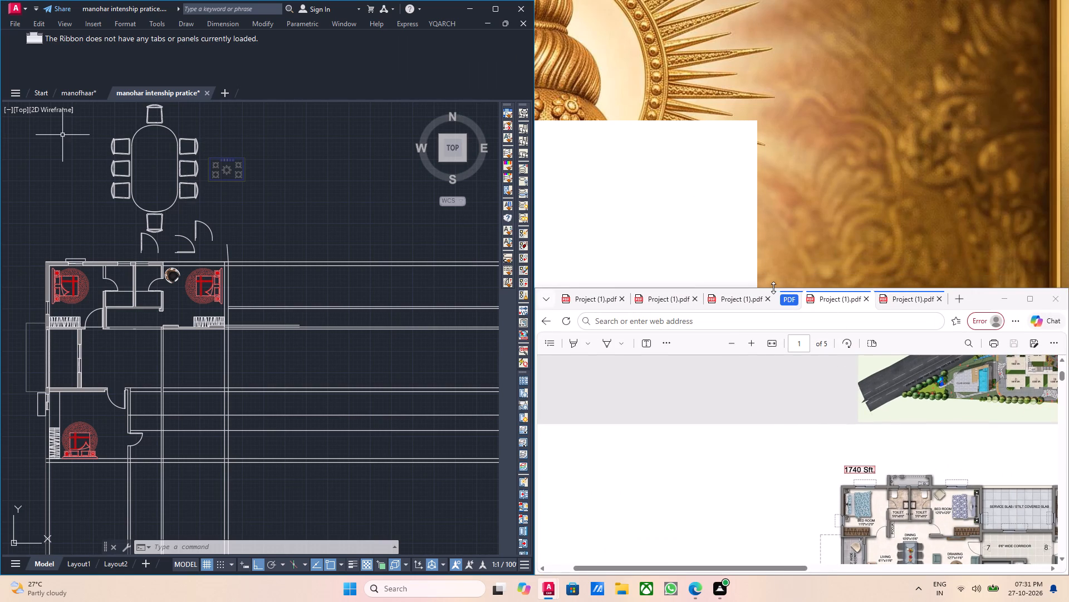
drag(773, 288, 734, 1)
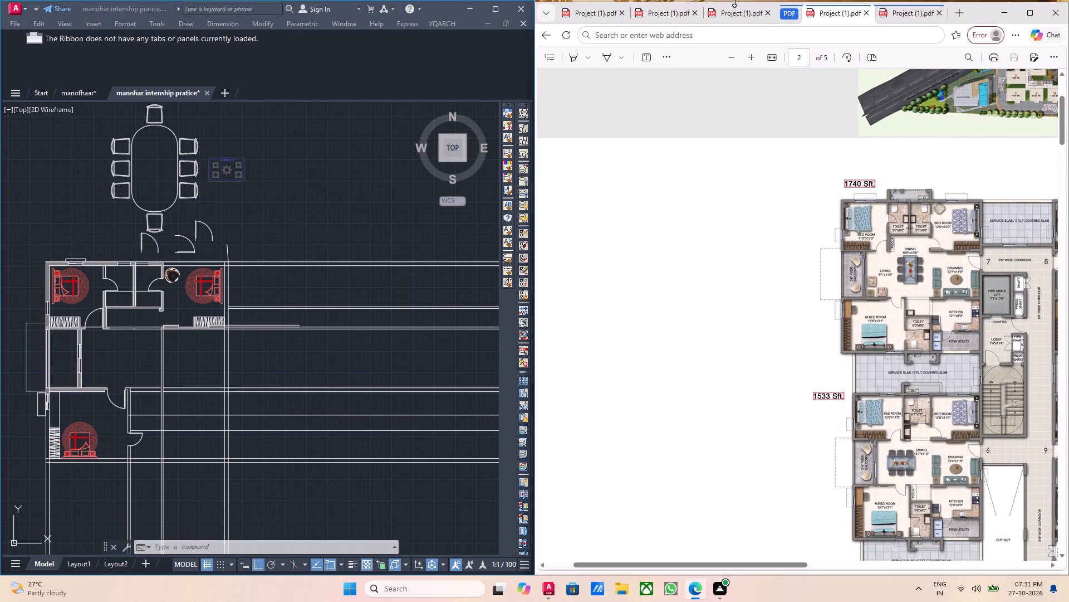
drag(734, 1, 733, 0)
click(382, 333)
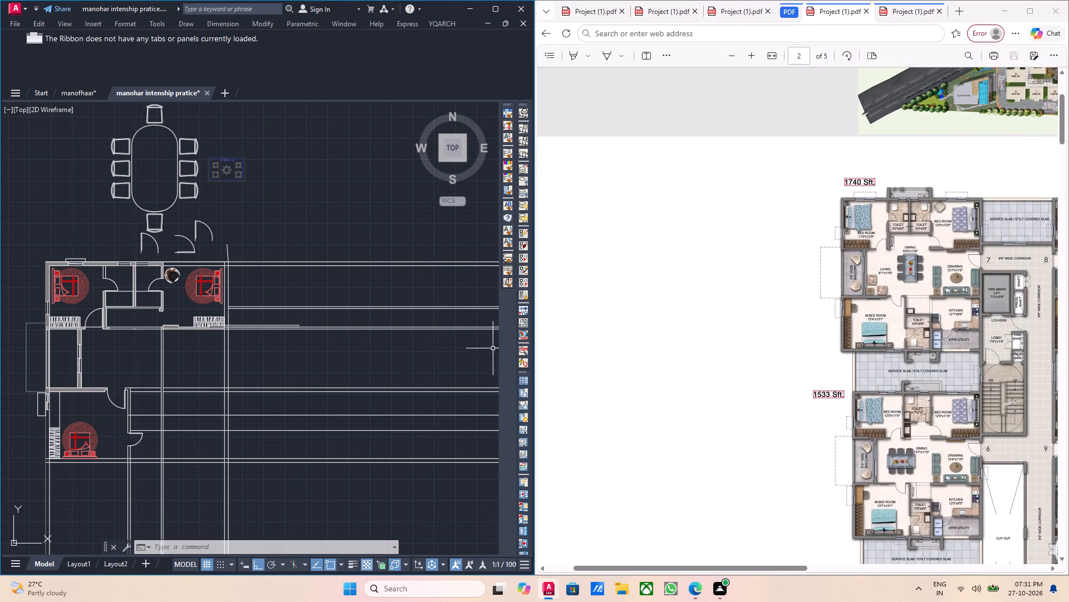
drag(532, 334, 676, 319)
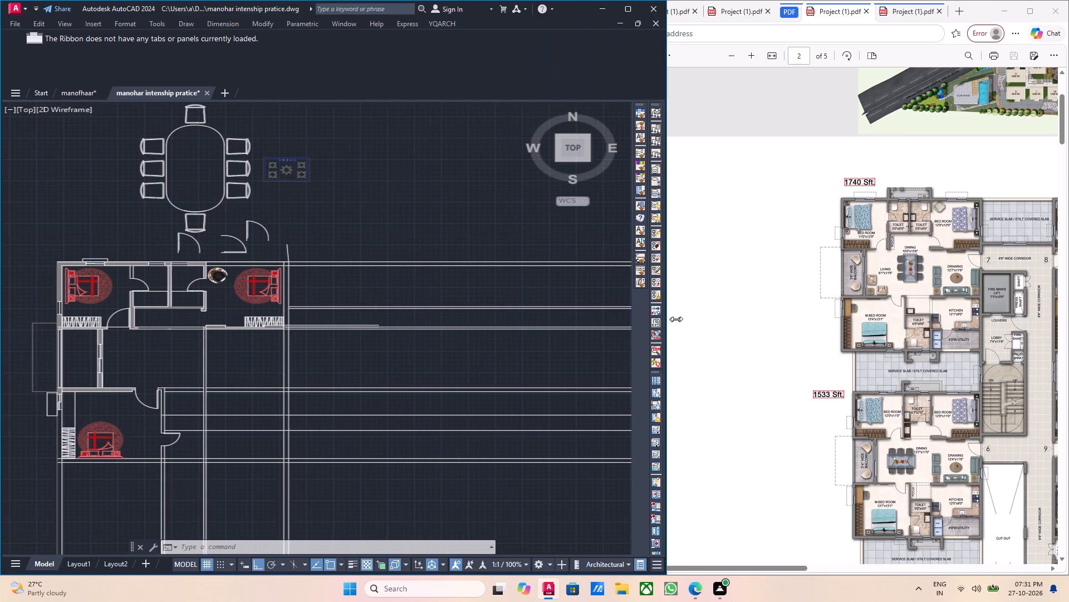
drag(676, 319, 787, 301)
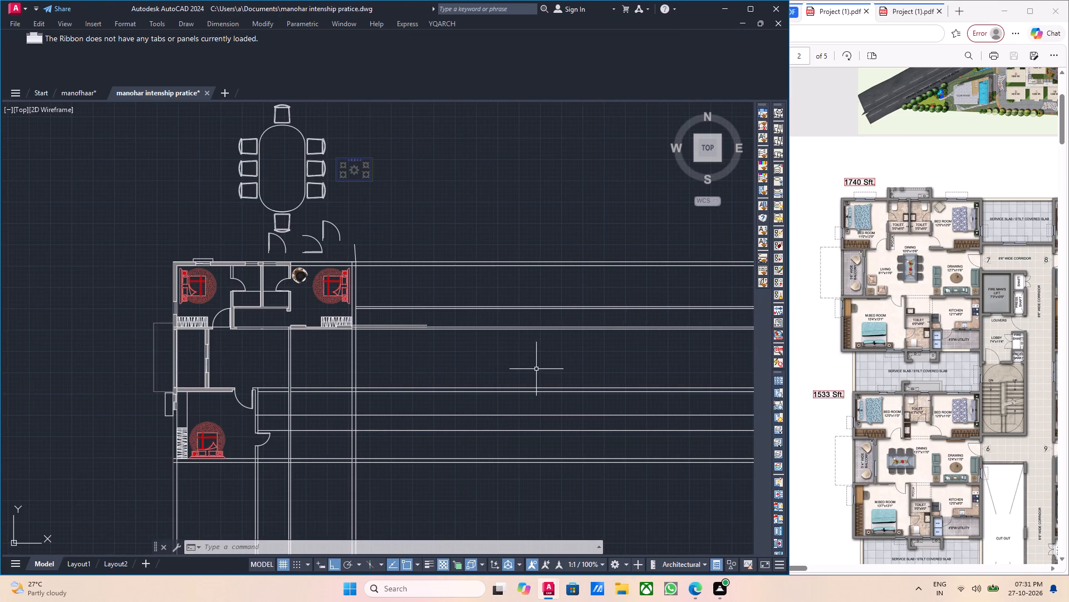
Compare the walls around the upper bedroom wardrobe with the dining, drawing and kitchen areas of the 1740 Sft. unit in the PDF.
middle_drag(524, 370, 455, 366)
scroll(264, 295, up, 1)
scroll(328, 296, up, 1)
middle_click(328, 296)
middle_drag(341, 310, 283, 279)
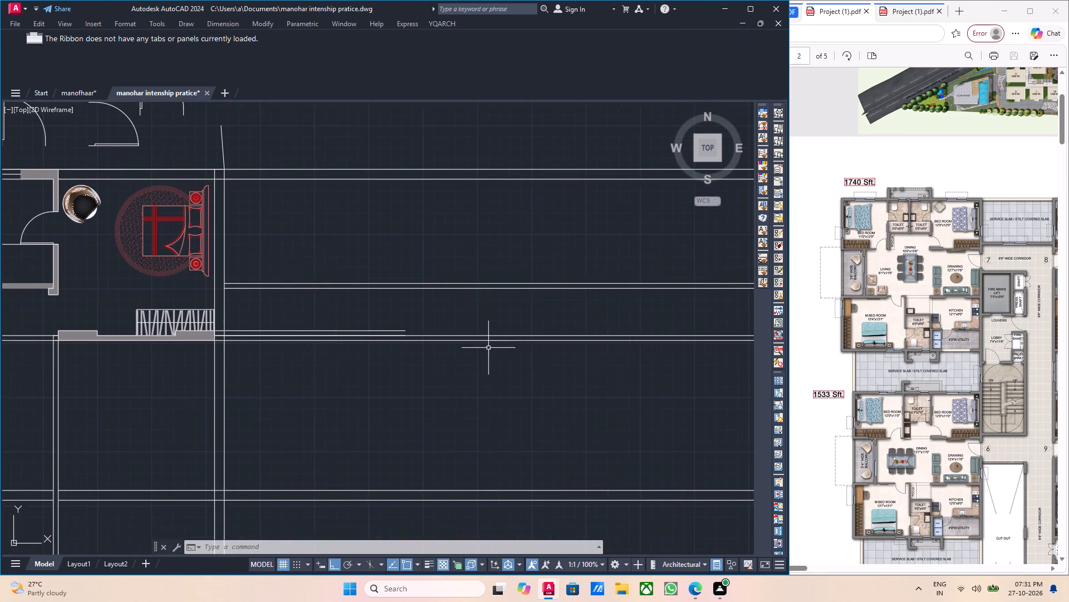
middle_drag(470, 325, 452, 303)
middle_drag(540, 318, 474, 288)
middle_drag(699, 332, 687, 352)
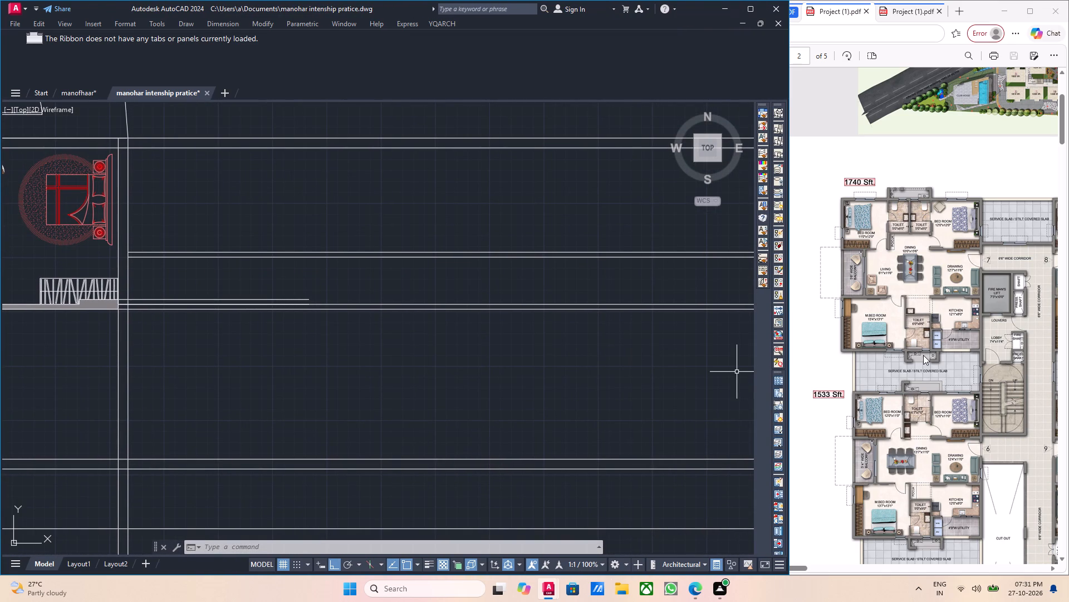
ctrl+scroll(924, 368, up, 4)
ctrl+scroll(916, 370, down, 3)
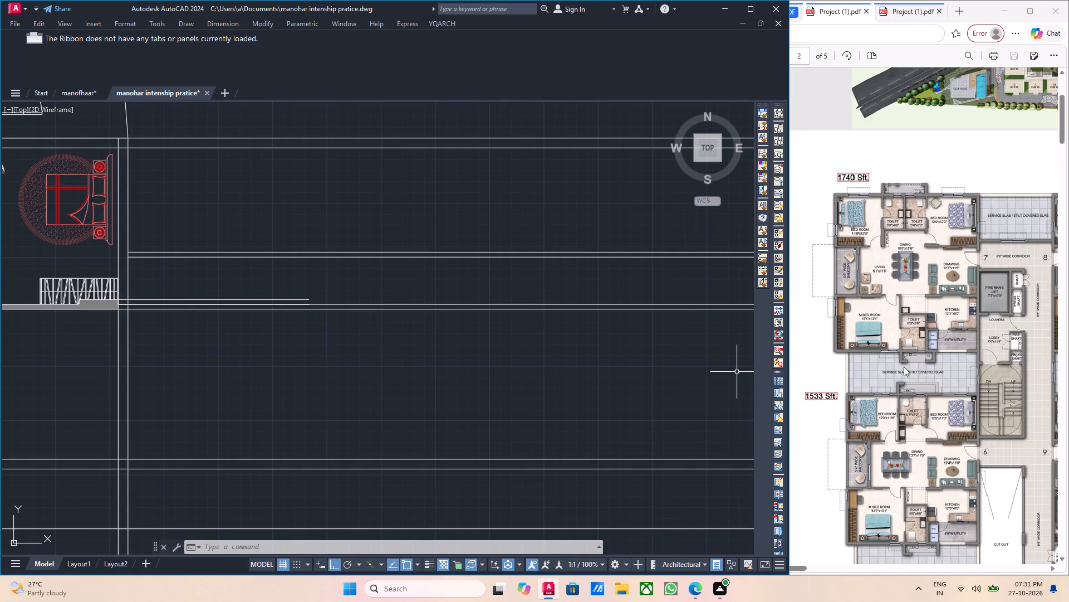
scroll(890, 297, up, 4)
scroll(899, 357, down, 3)
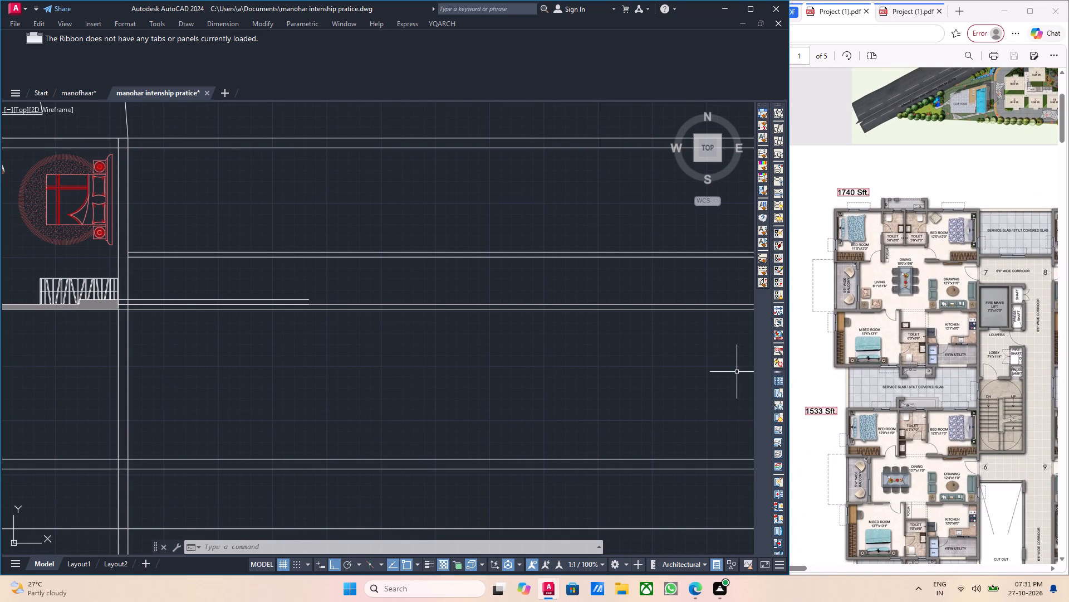
ctrl+scroll(949, 323, up, 4)
ctrl+scroll(258, 346, down, 2)
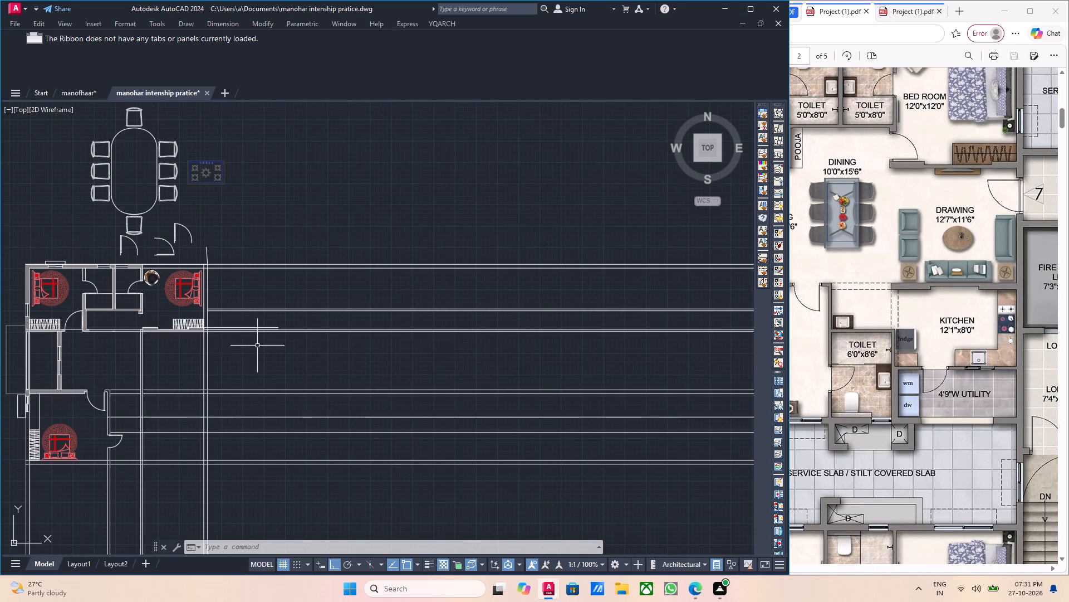
Examine the wall behind the upper bedroom wardrobe and the layout of the two upper bedrooms and toilets.
ctrl+middle_drag(138, 323, 173, 324)
ctrl+scroll(188, 322, up, 5)
ctrl+middle_drag(208, 337, 209, 355)
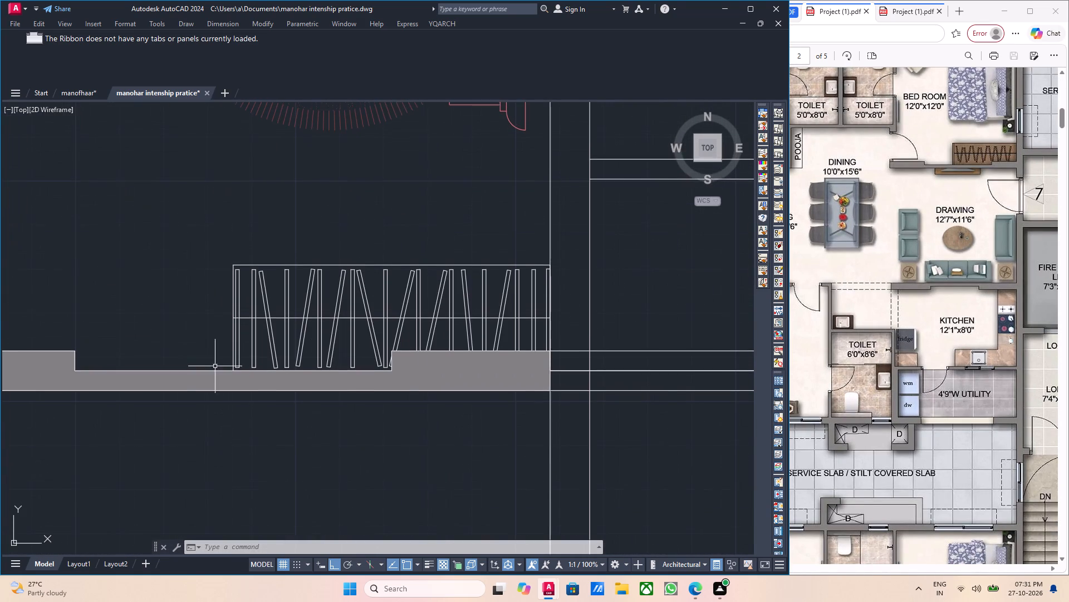
ctrl+middle_drag(231, 350, 241, 376)
ctrl+middle_drag(301, 389, 304, 403)
ctrl+scroll(334, 382, down, 1)
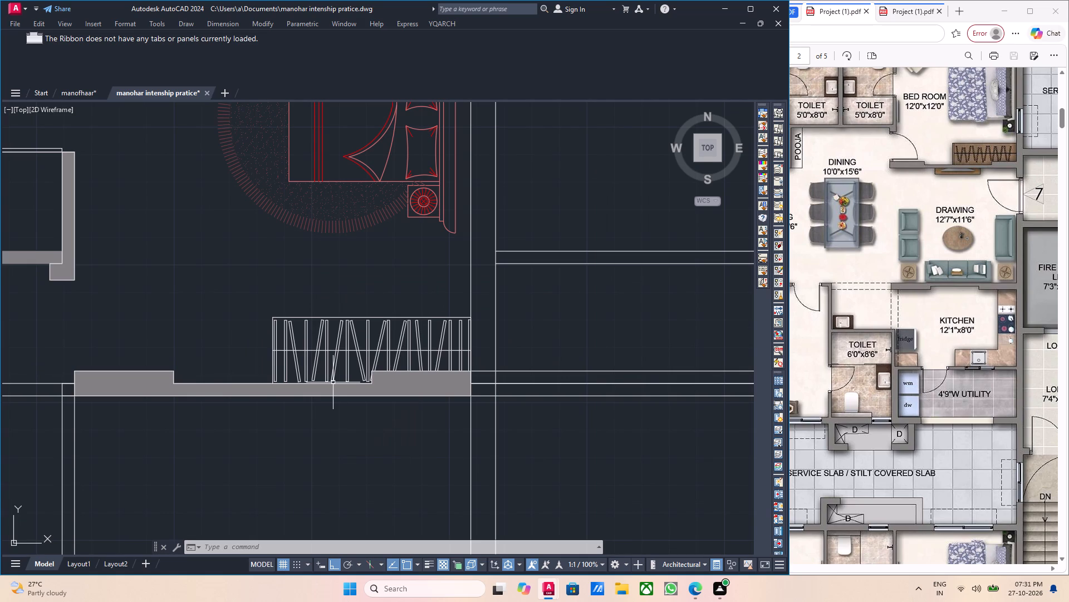
scroll(314, 406, up, 3)
scroll(314, 406, down, 6)
middle_drag(293, 393, 304, 414)
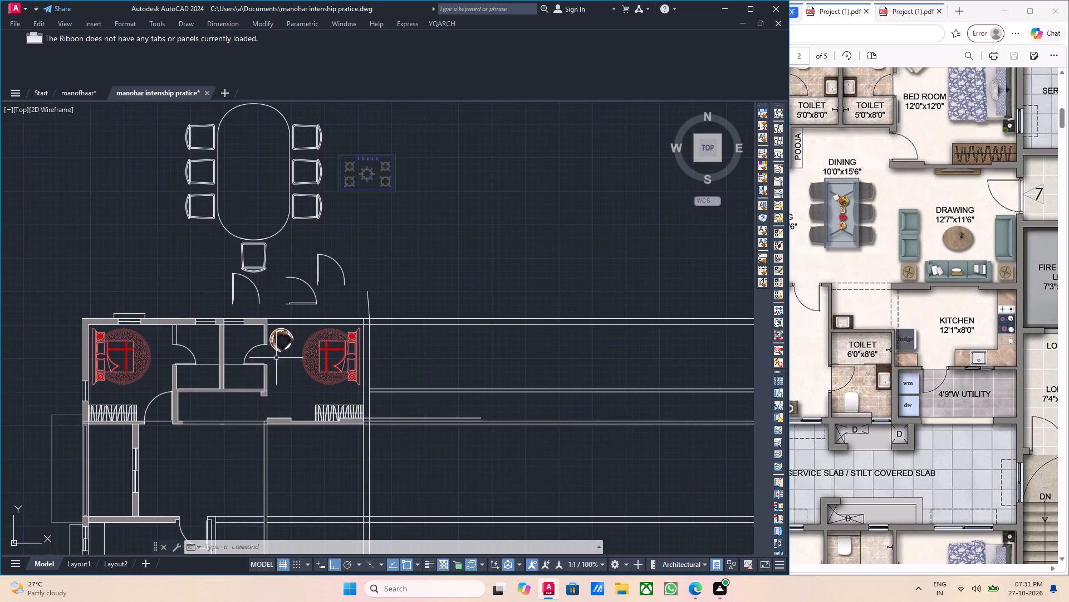
scroll(276, 357, up, 2)
scroll(277, 357, down, 2)
middle_drag(278, 357, 300, 370)
middle_drag(249, 416, 290, 395)
middle_drag(220, 395, 264, 396)
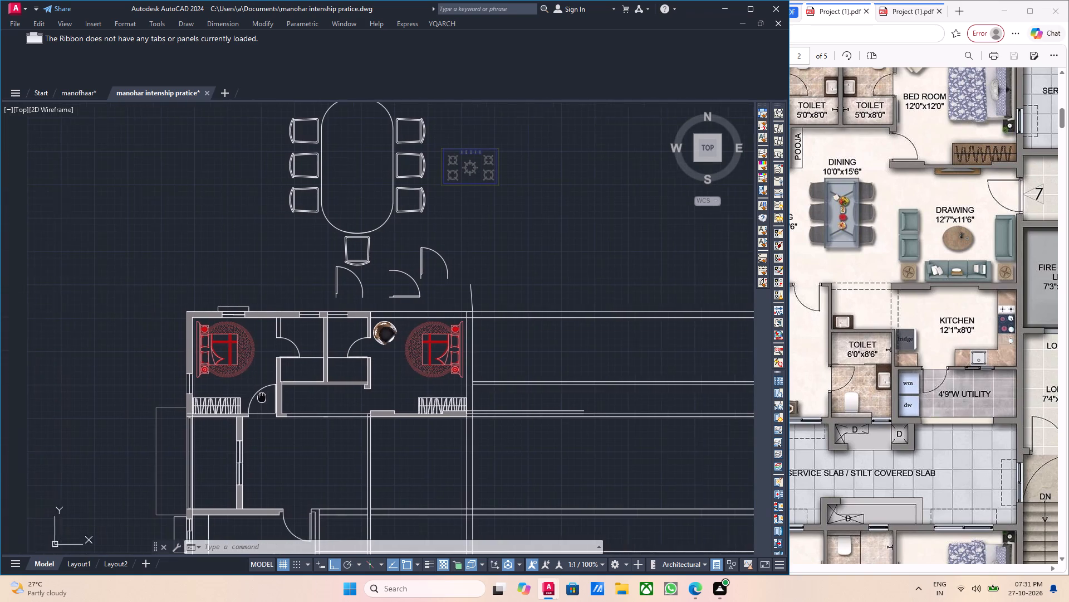
middle_drag(264, 396, 267, 396)
middle_drag(278, 425, 321, 361)
middle_drag(270, 404, 322, 392)
middle_drag(280, 403, 294, 399)
middle_drag(331, 400, 336, 389)
scroll(332, 377, down, 1)
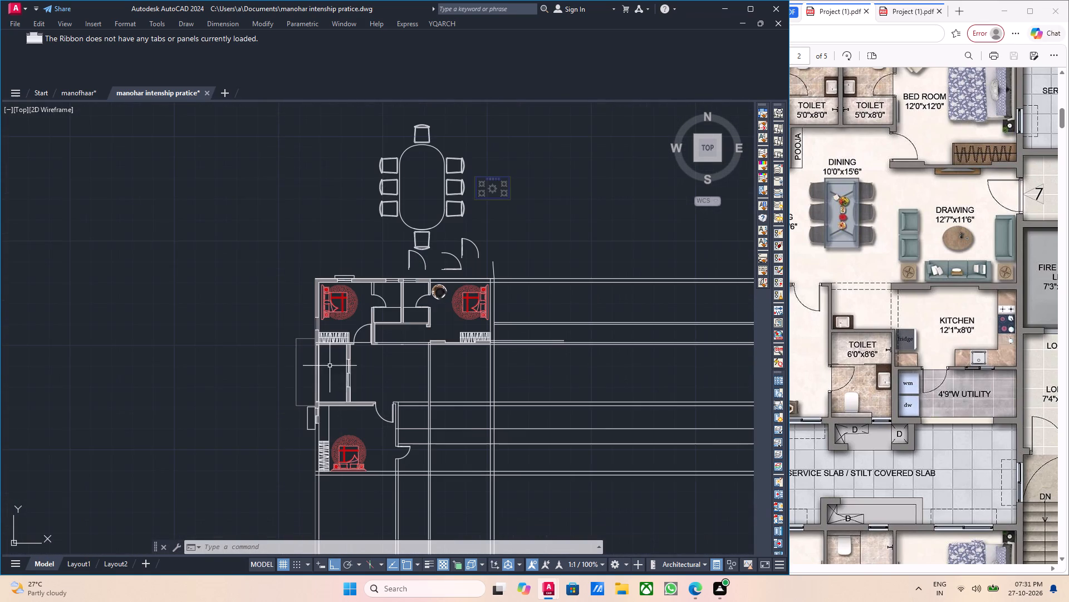
Examine the lower bedroom doors and the unfinished wall lines of the toilet and kitchen area against the PDF plan.
middle_drag(354, 404, 353, 394)
middle_drag(376, 406, 353, 391)
middle_drag(388, 394, 352, 393)
scroll(384, 395, up, 1)
scroll(352, 393, down, 1)
middle_drag(362, 423, 317, 402)
scroll(317, 402, up, 1)
scroll(316, 402, down, 1)
scroll(316, 402, up, 2)
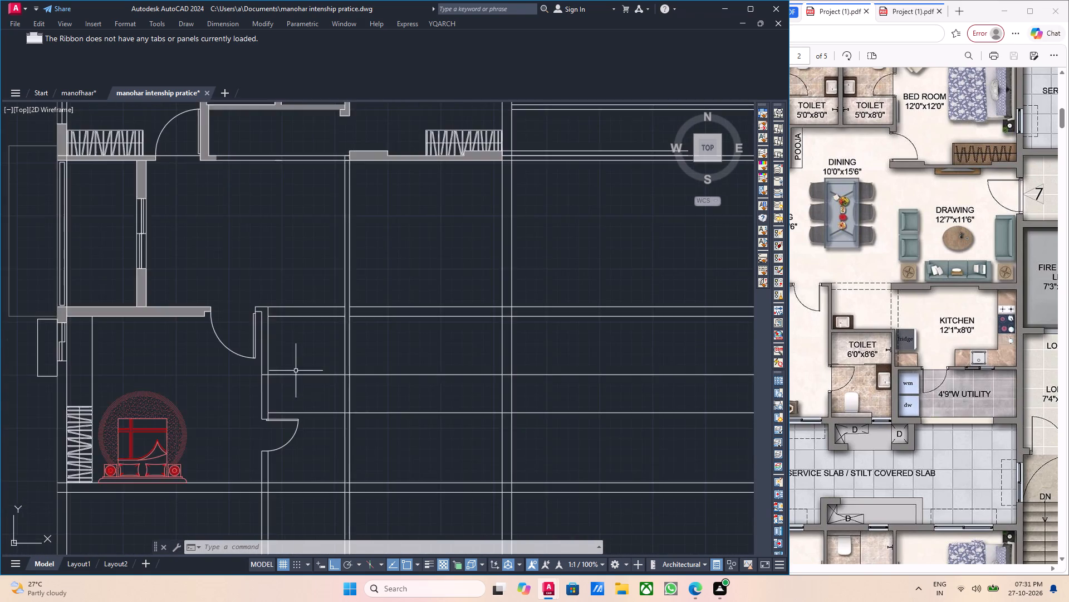
scroll(296, 371, up, 3)
scroll(305, 405, down, 3)
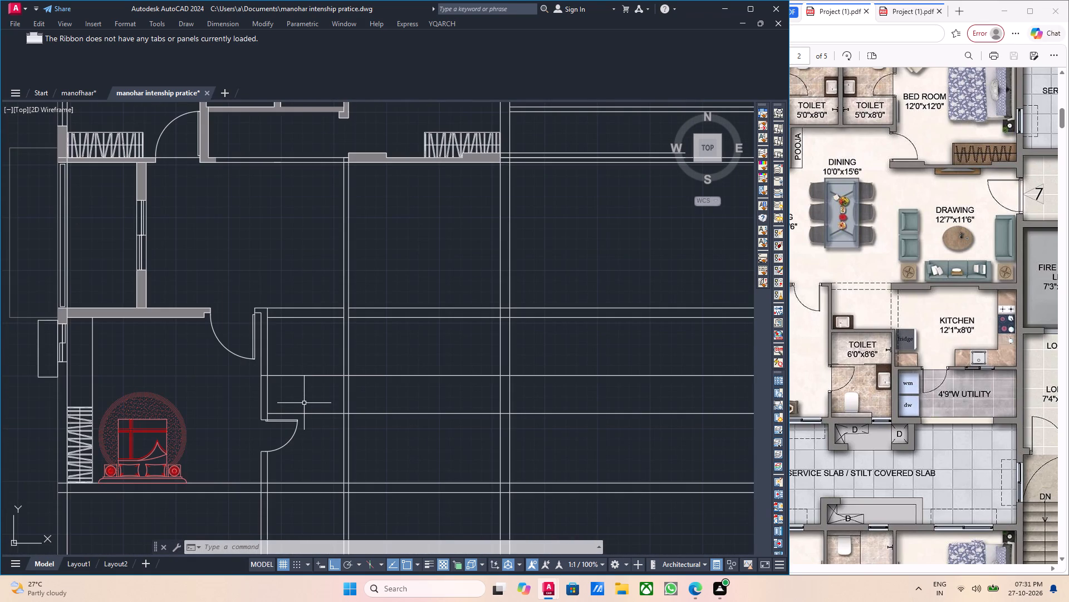
scroll(303, 402, down, 1)
middle_drag(312, 399, 321, 435)
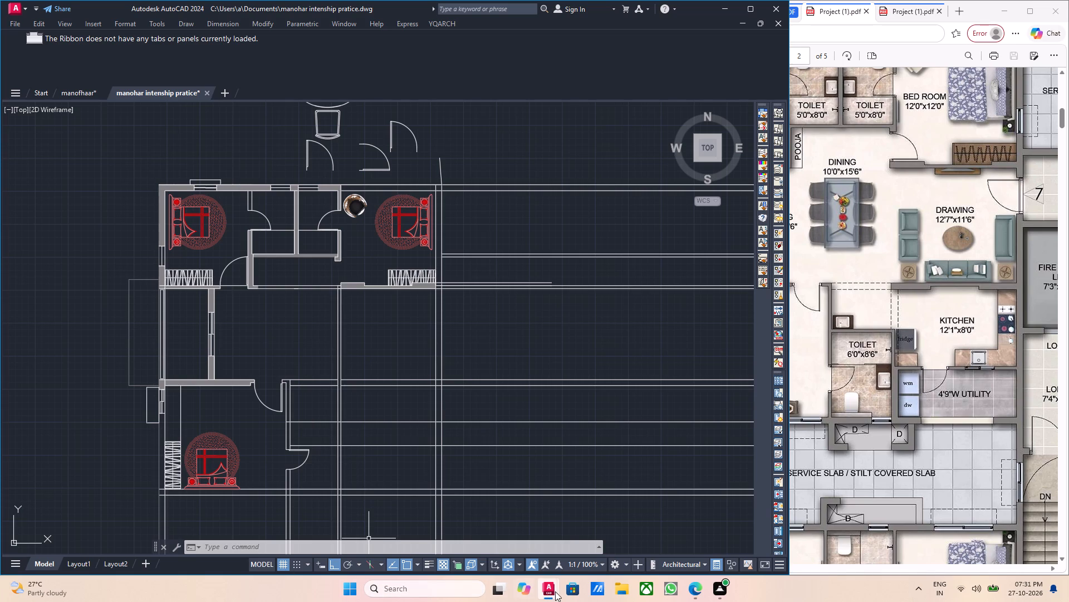
Switch to the Autocad Blocks (2) drawing and enlarge its window to full screen.
click(434, 533)
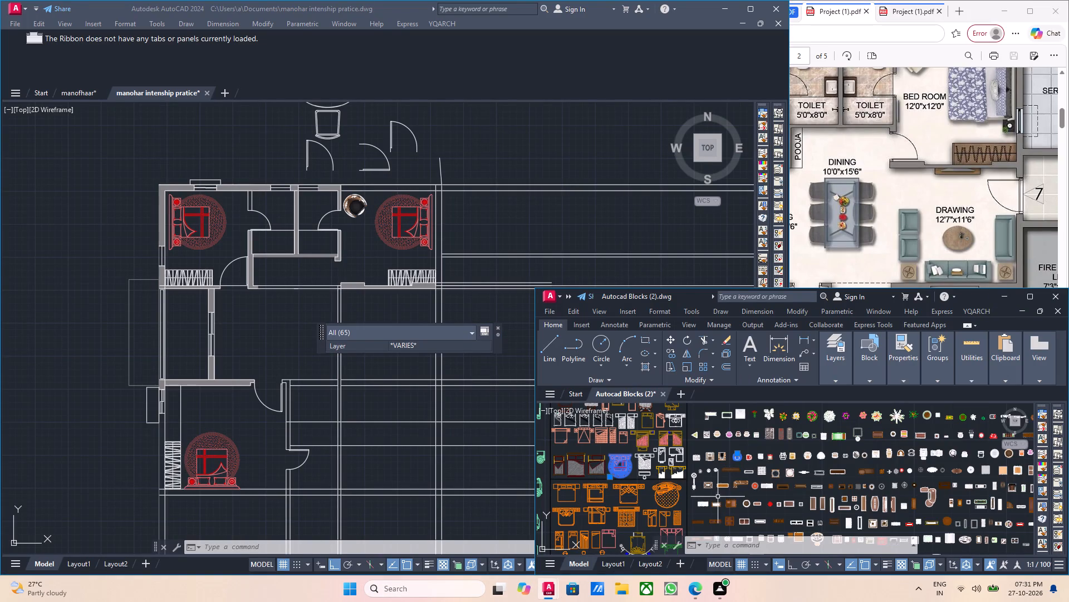
scroll(715, 460, down, 2)
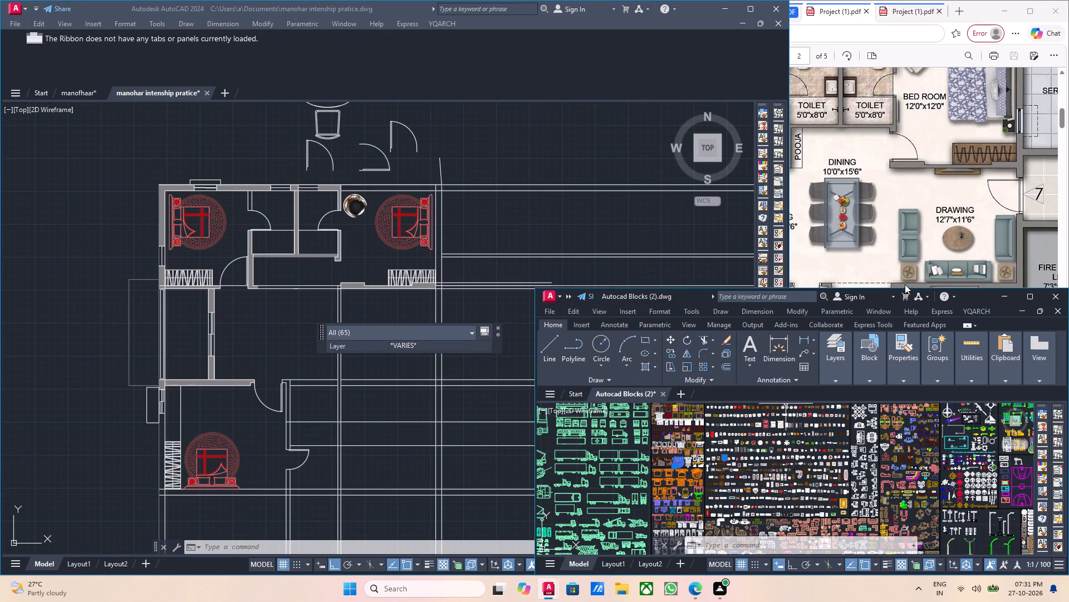
click(1032, 292)
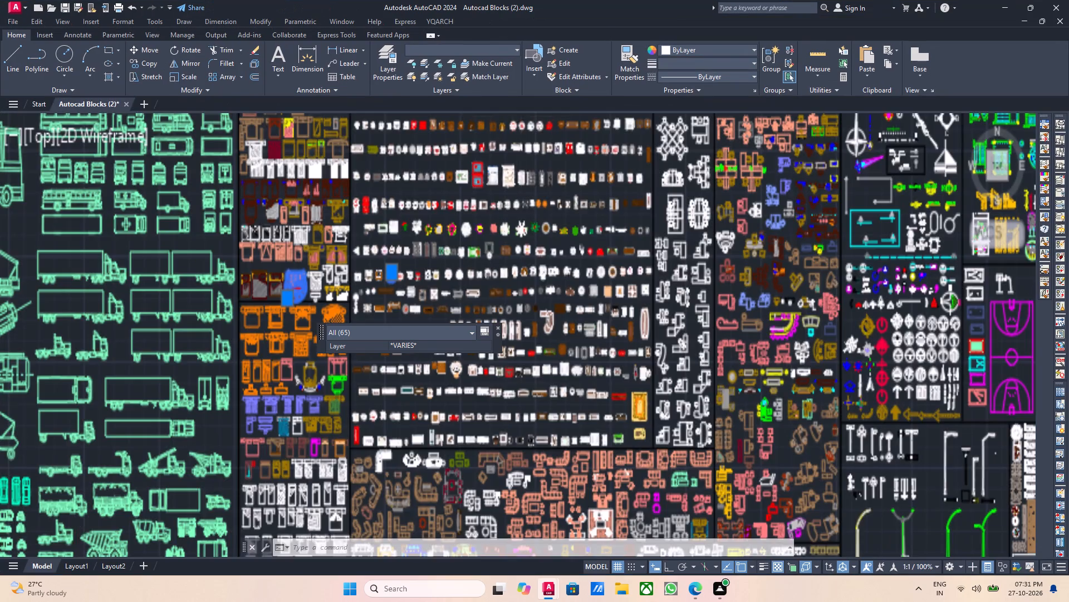
Clear the current object selection in the block library drawing.
scroll(485, 372, up, 2)
scroll(562, 416, down, 2)
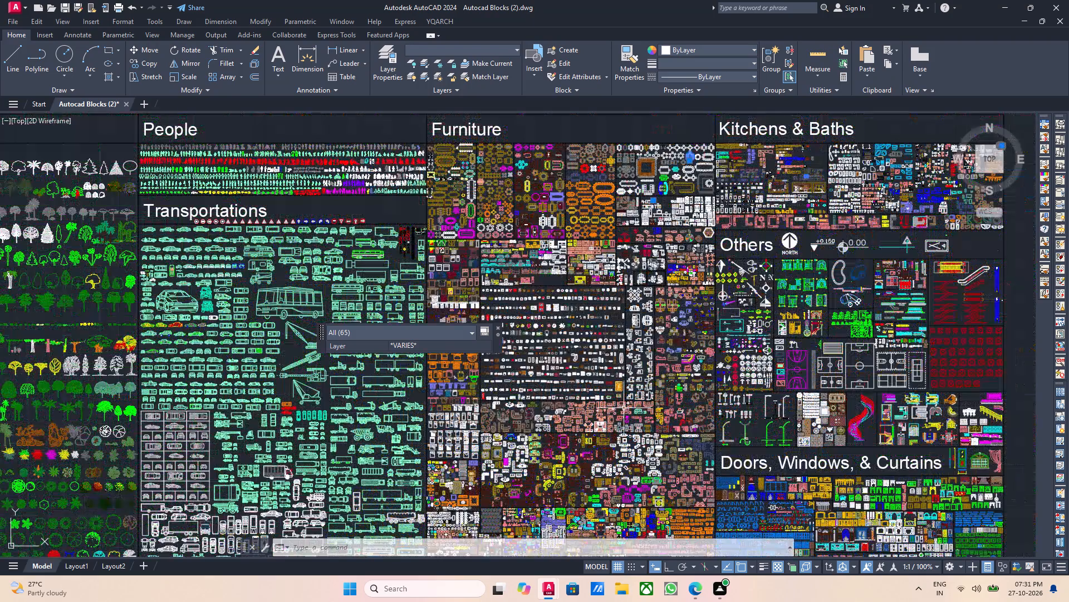
middle_drag(636, 383, 595, 402)
key(grave)
key(grave)
key(grave)
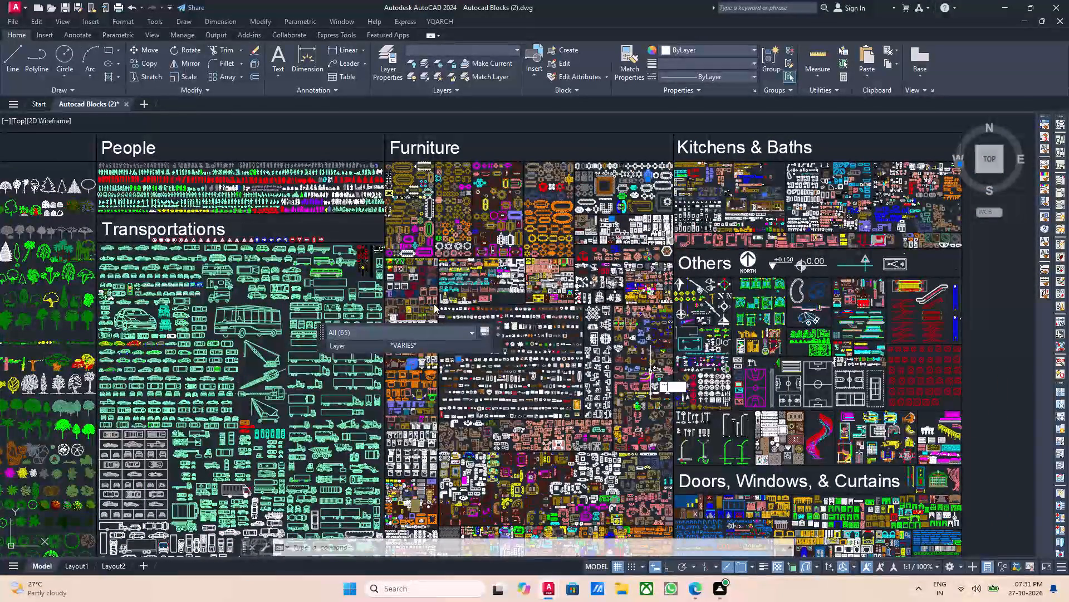
middle_drag(458, 325, 430, 401)
click(291, 150)
key(grave)
key(Escape)
key(Escape)
key(Escape)
key(Escape)
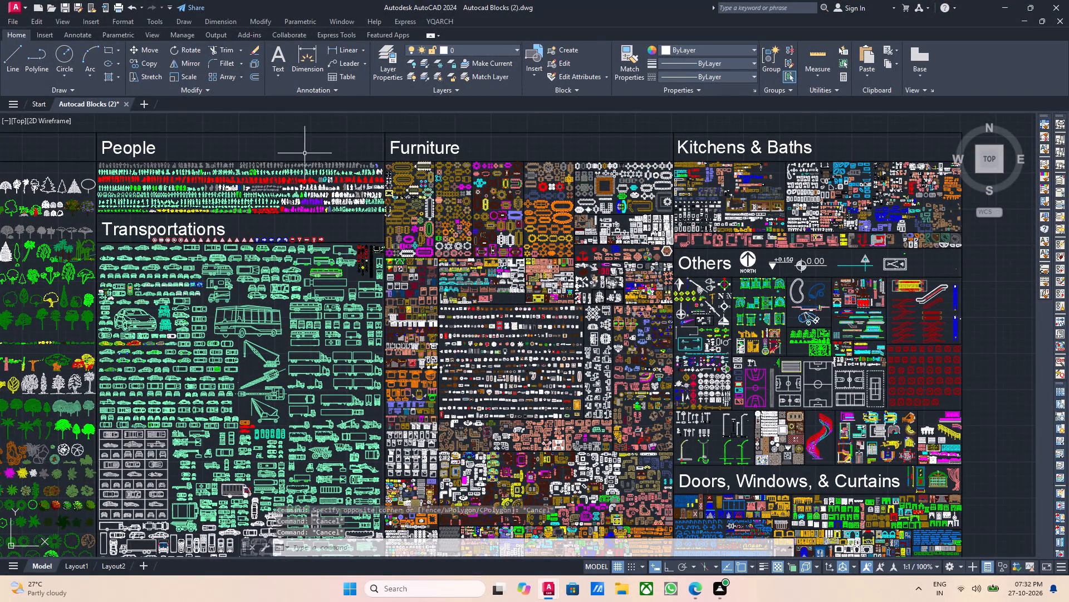
Browse the Kitchens & Baths section of the block library for kitchen and bathroom fixtures.
middle_drag(603, 239, 412, 309)
scroll(599, 269, up, 6)
scroll(587, 301, down, 4)
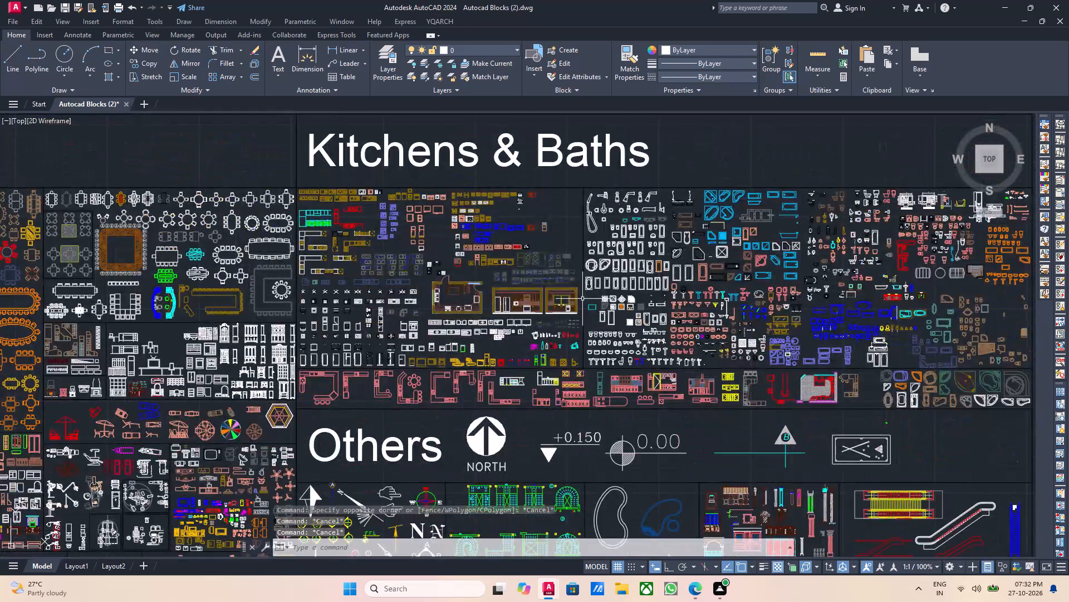
scroll(582, 299, down, 2)
middle_drag(600, 310, 529, 329)
scroll(498, 341, up, 5)
scroll(506, 355, down, 4)
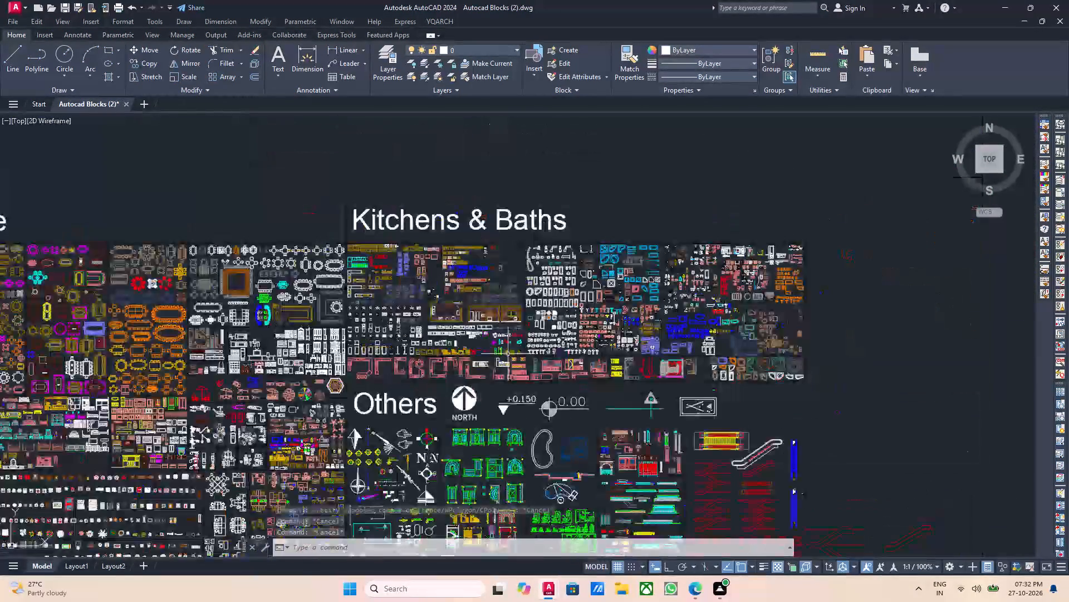
middle_drag(484, 351, 486, 362)
scroll(468, 347, up, 3)
scroll(395, 373, up, 1)
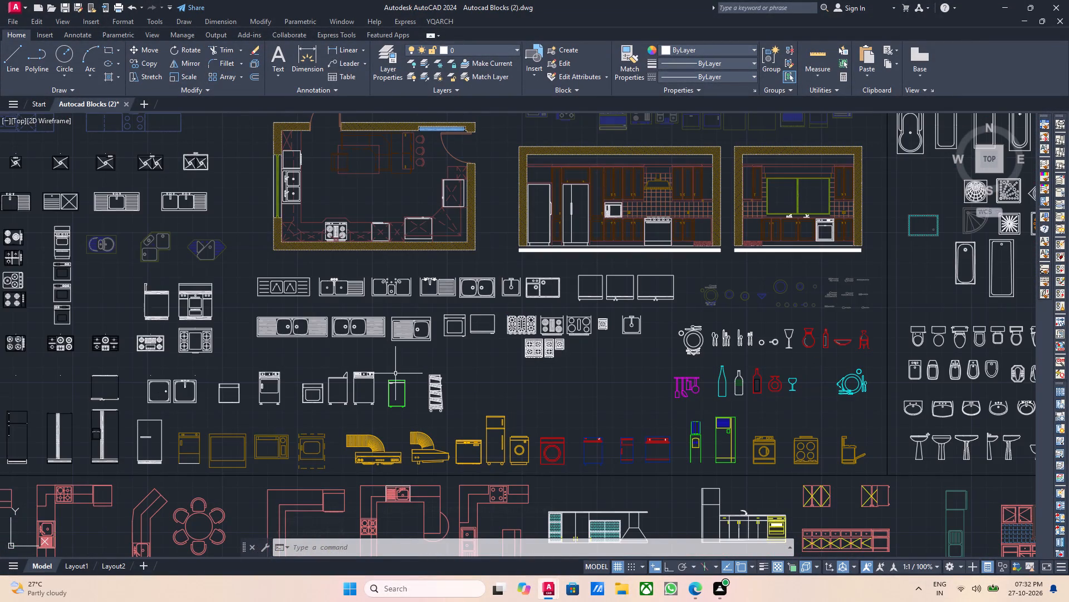
scroll(350, 385, down, 3)
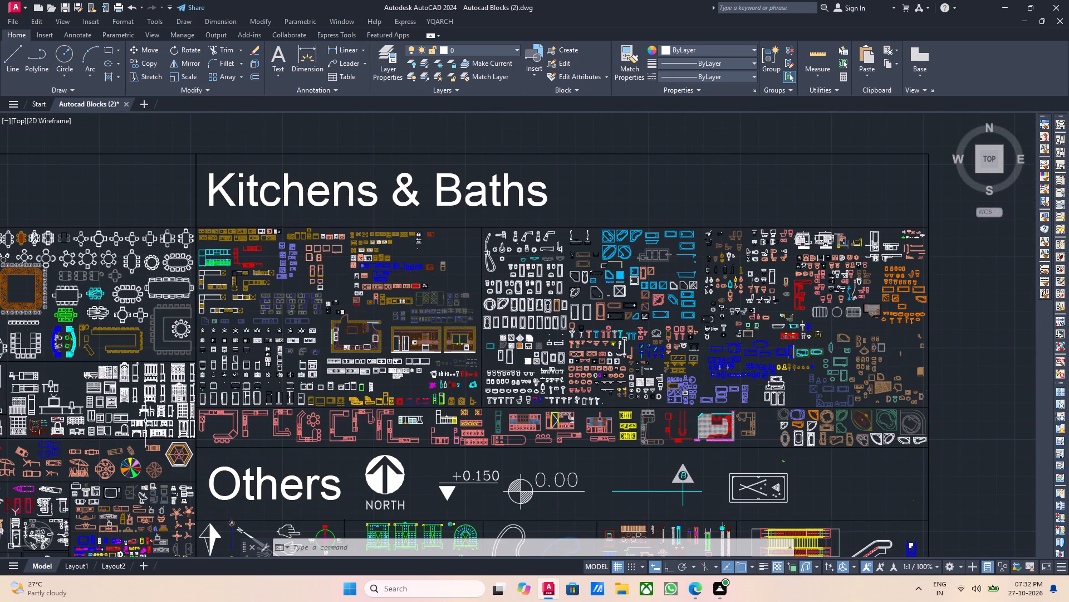
scroll(111, 414, up, 2)
scroll(121, 411, down, 2)
middle_drag(96, 403, 145, 379)
middle_drag(305, 364, 284, 348)
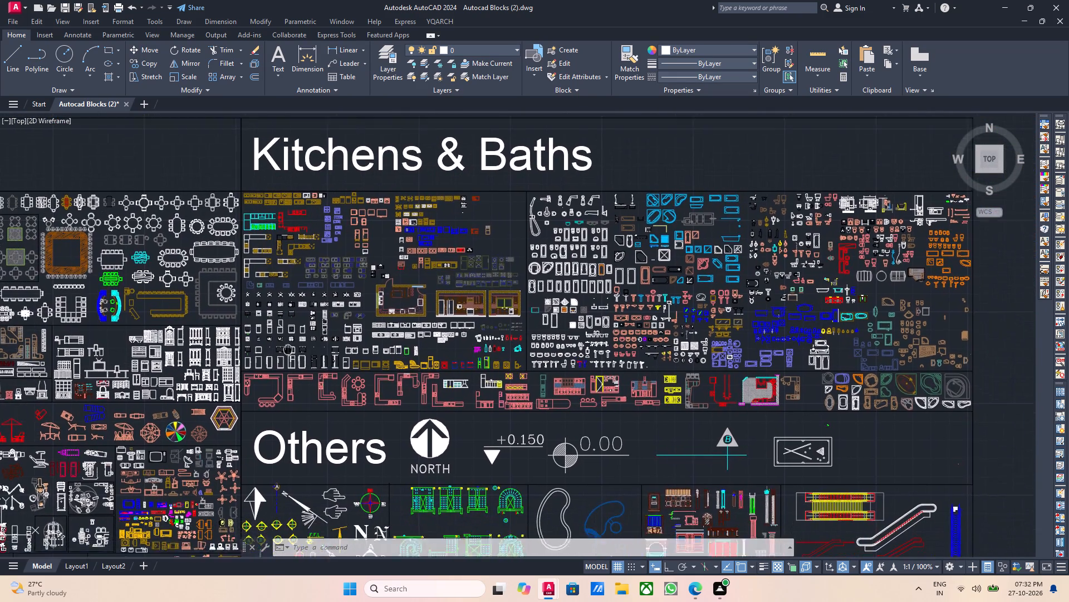
middle_drag(284, 348, 279, 346)
scroll(351, 357, up, 3)
scroll(351, 344, down, 2)
middle_drag(531, 353, 337, 334)
middle_drag(555, 292, 493, 339)
middle_drag(477, 315, 455, 436)
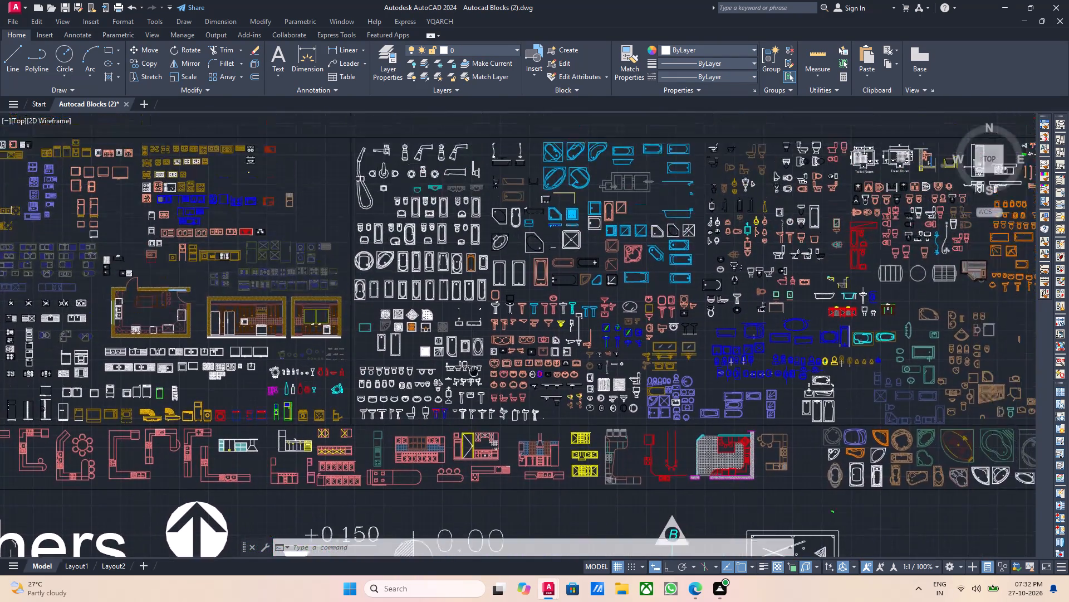
middle_drag(455, 436, 452, 451)
middle_drag(454, 375, 457, 385)
scroll(313, 373, down, 3)
scroll(200, 367, up, 1)
Browse the cabinet, wardrobe, fireplace and outdoor furniture blocks in the Furniture section of the block library.
middle_drag(207, 367, 315, 362)
middle_drag(278, 361, 368, 349)
middle_drag(277, 351, 391, 338)
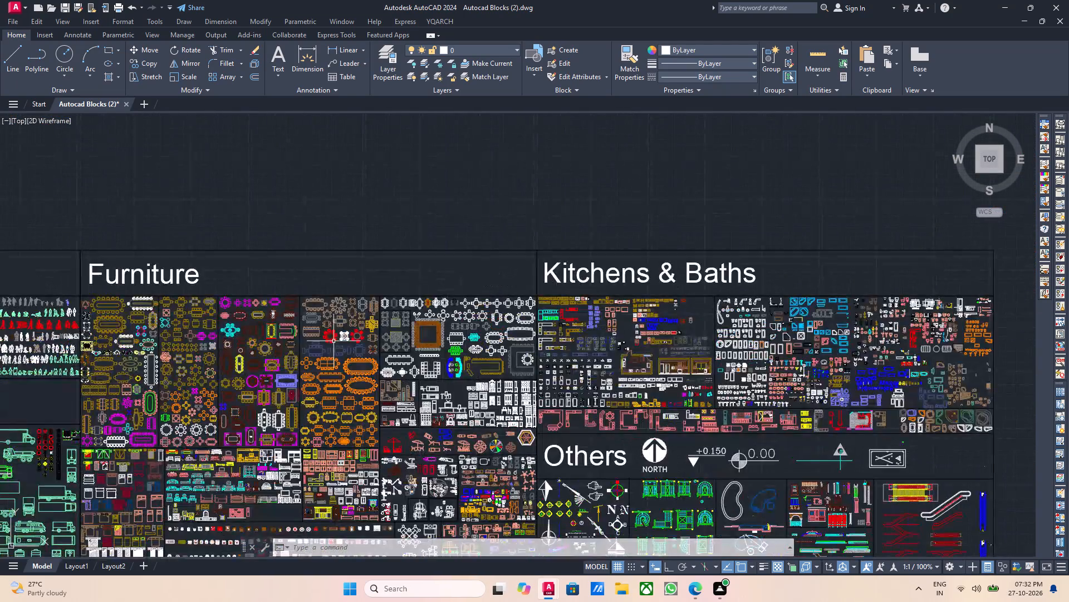
middle_click(330, 341)
scroll(317, 360, up, 3)
middle_drag(463, 411, 331, 367)
middle_drag(468, 383, 396, 338)
middle_drag(473, 410, 421, 342)
middle_drag(483, 378, 464, 358)
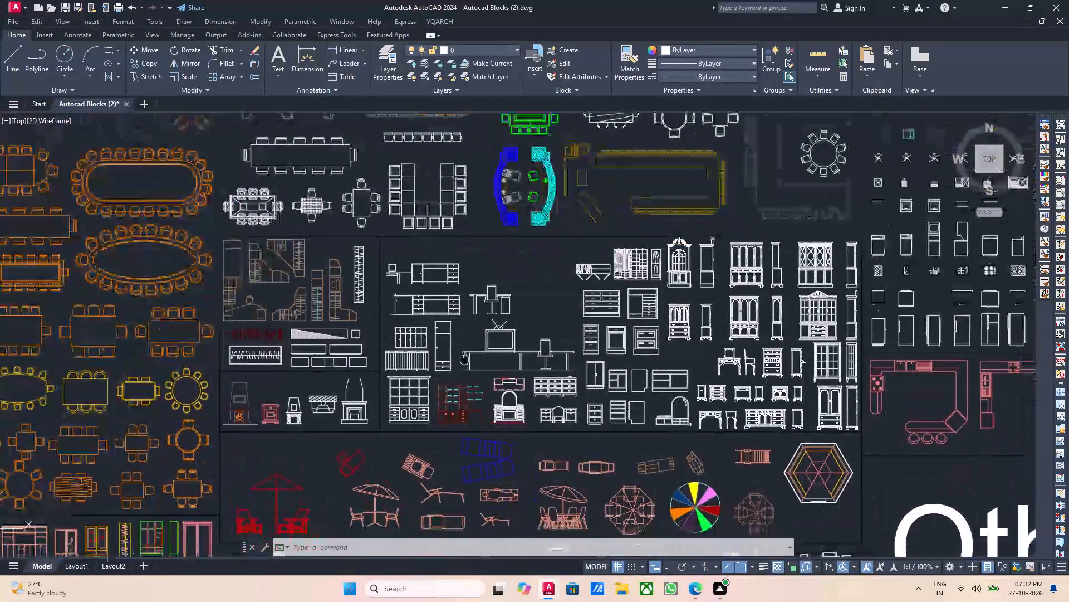
middle_drag(464, 358, 449, 352)
scroll(452, 352, up, 1)
middle_drag(471, 382, 317, 426)
scroll(448, 387, down, 3)
middle_drag(605, 349, 504, 375)
scroll(408, 328, up, 3)
scroll(396, 329, down, 3)
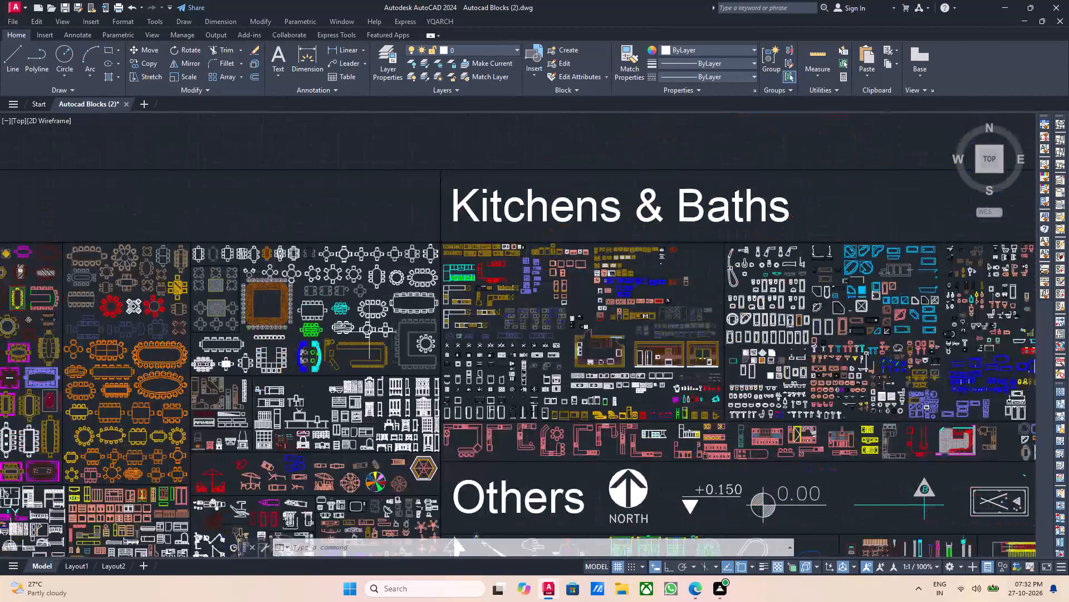
middle_drag(269, 332, 320, 337)
middle_drag(315, 326, 369, 281)
scroll(314, 375, up, 1)
middle_drag(331, 401, 365, 323)
middle_drag(406, 383, 390, 332)
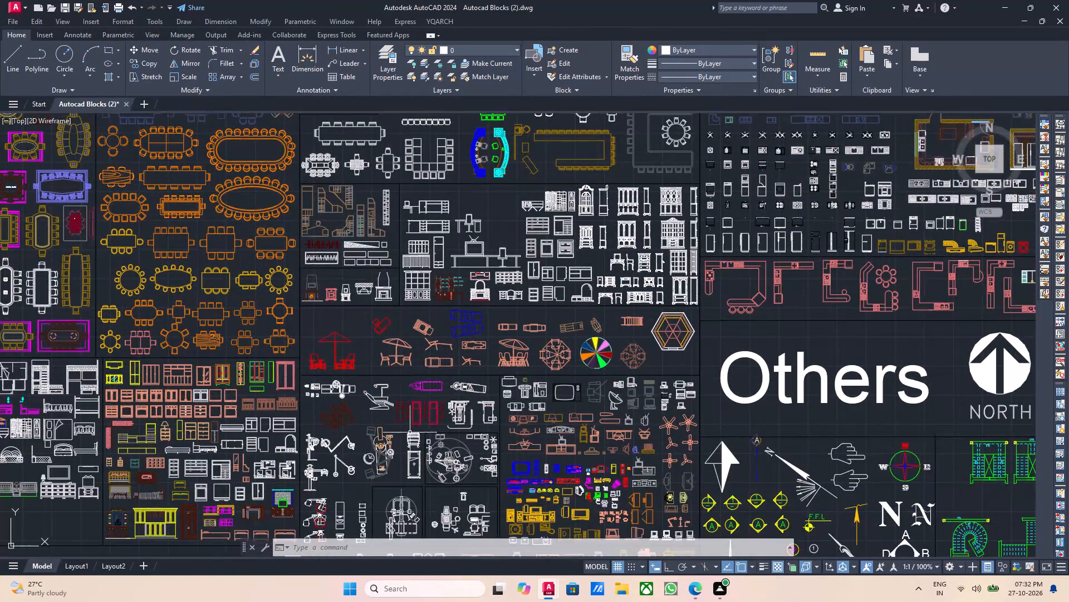
middle_drag(402, 445, 389, 369)
scroll(391, 384, up, 1)
scroll(389, 369, down, 1)
middle_drag(379, 402, 358, 349)
middle_drag(345, 395, 344, 326)
middle_drag(369, 393, 356, 343)
middle_drag(405, 391, 371, 341)
middle_drag(427, 389, 400, 344)
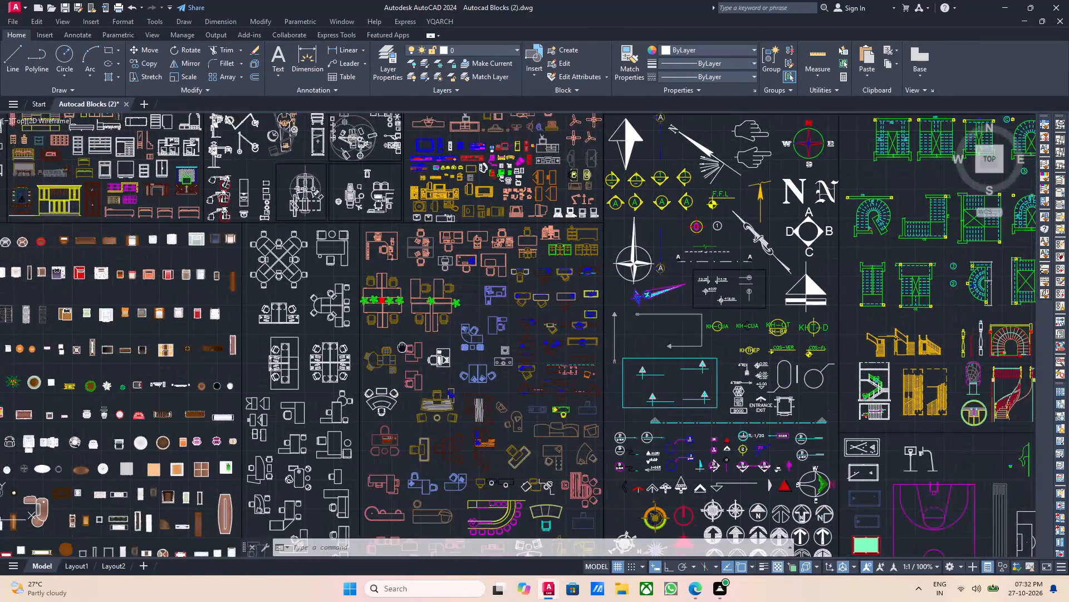
Examine the office desk blocks and the adjoining rows of coloured furniture blocks in the Furniture section.
middle_drag(400, 344, 400, 343)
scroll(409, 370, up, 1)
scroll(374, 431, down, 3)
middle_drag(374, 444, 372, 390)
scroll(308, 463, up, 3)
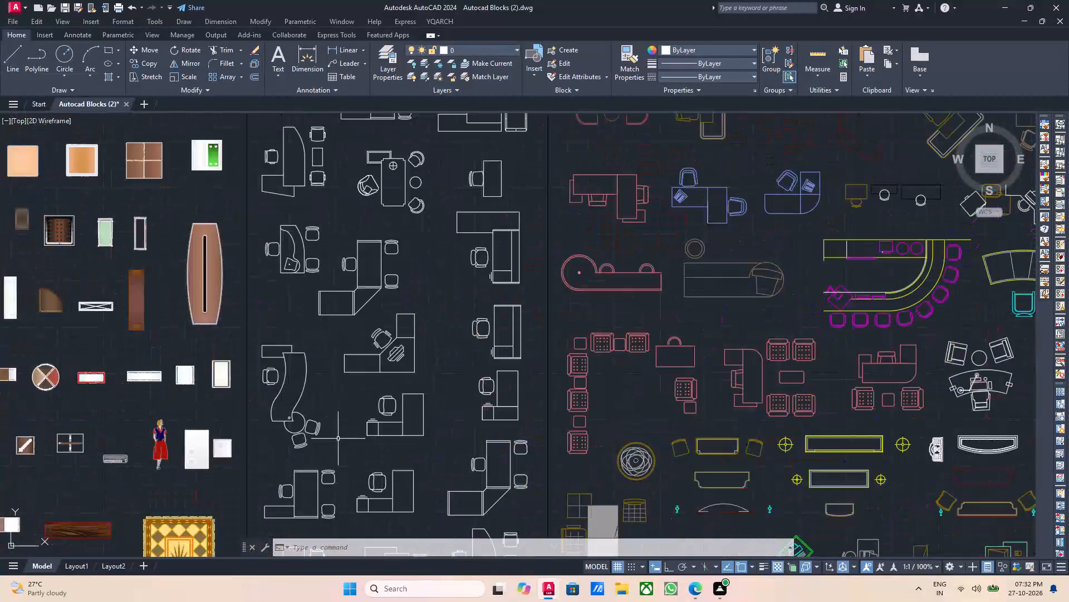
scroll(338, 439, up, 3)
scroll(333, 440, down, 4)
middle_drag(234, 449, 448, 418)
middle_drag(283, 417, 327, 404)
middle_drag(234, 412, 309, 406)
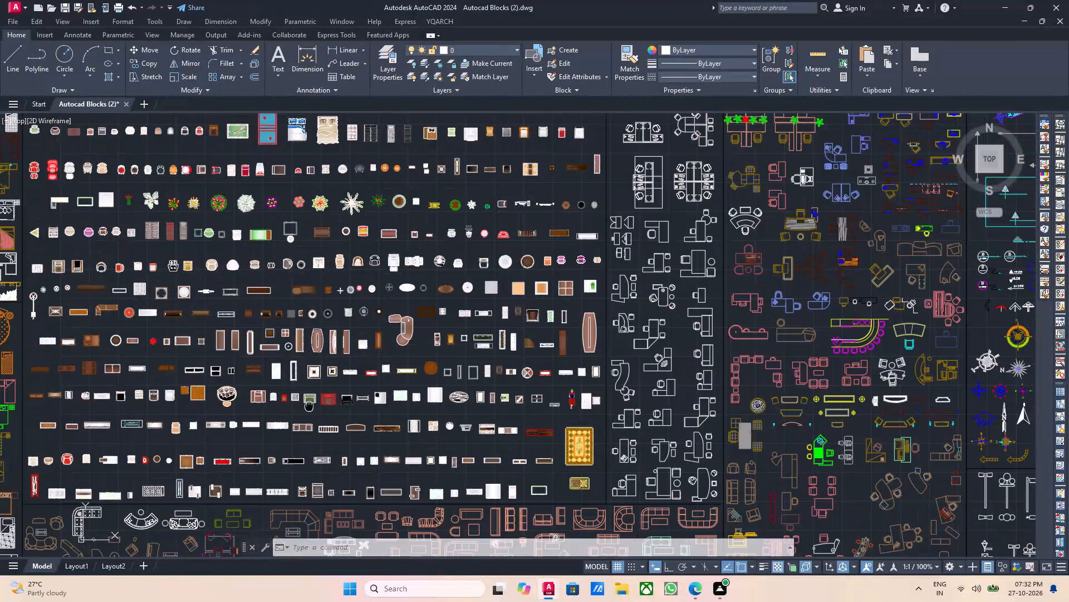
middle_drag(240, 391, 345, 415)
middle_drag(301, 330, 440, 358)
middle_drag(241, 419, 252, 452)
middle_drag(210, 323, 212, 399)
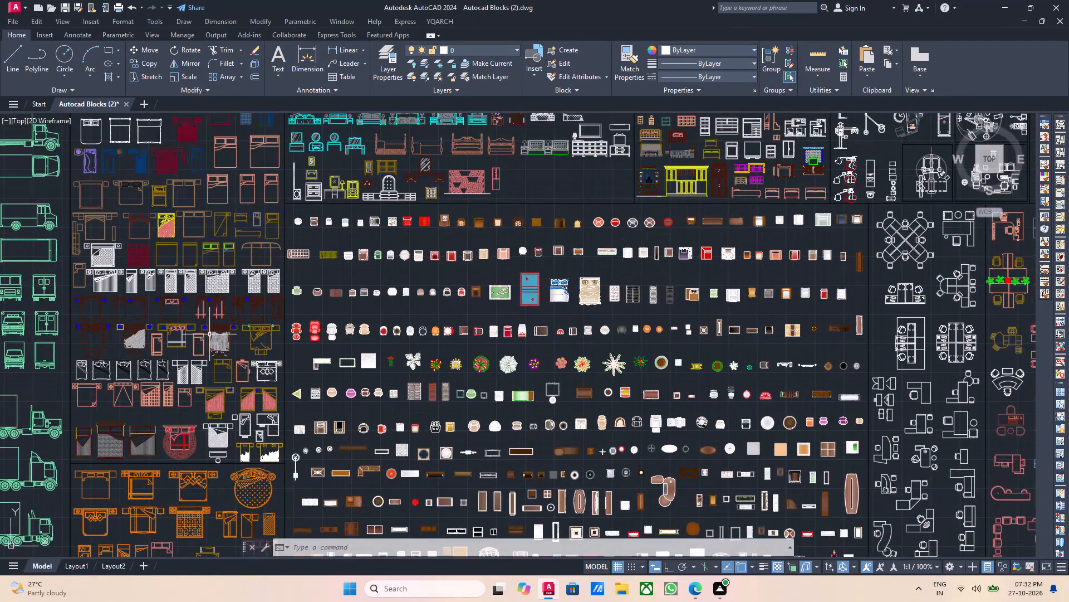
Look through the bed, bedroom elevation and dining table blocks in the Furniture section.
middle_drag(210, 337, 237, 435)
middle_drag(225, 354, 227, 401)
middle_drag(217, 343, 217, 393)
middle_drag(217, 338, 217, 380)
middle_drag(217, 336, 213, 382)
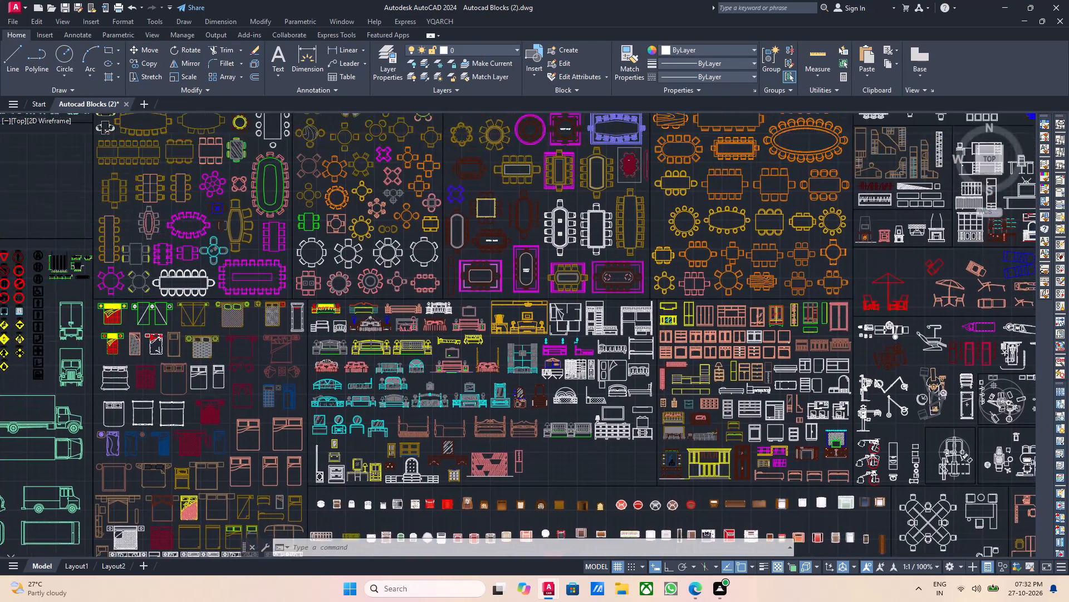
middle_drag(197, 321, 195, 346)
middle_drag(193, 305, 192, 342)
middle_drag(146, 303, 155, 358)
scroll(135, 301, up, 1)
middle_drag(136, 301, 154, 362)
scroll(183, 309, down, 2)
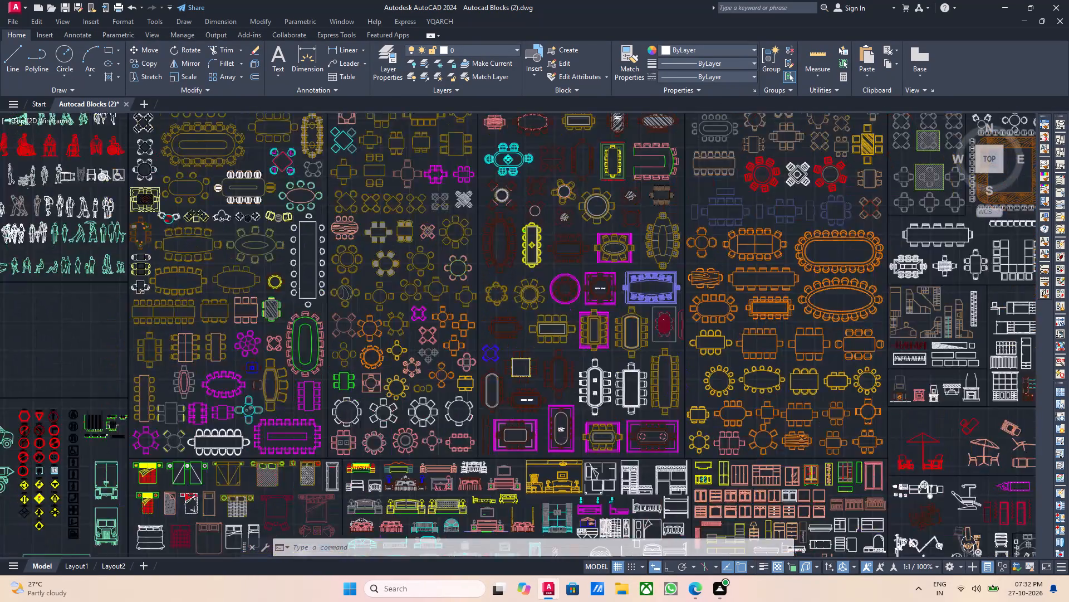
scroll(183, 309, down, 1)
middle_drag(241, 344, 226, 247)
scroll(339, 469, up, 1)
middle_drag(318, 440, 269, 334)
scroll(279, 425, up, 2)
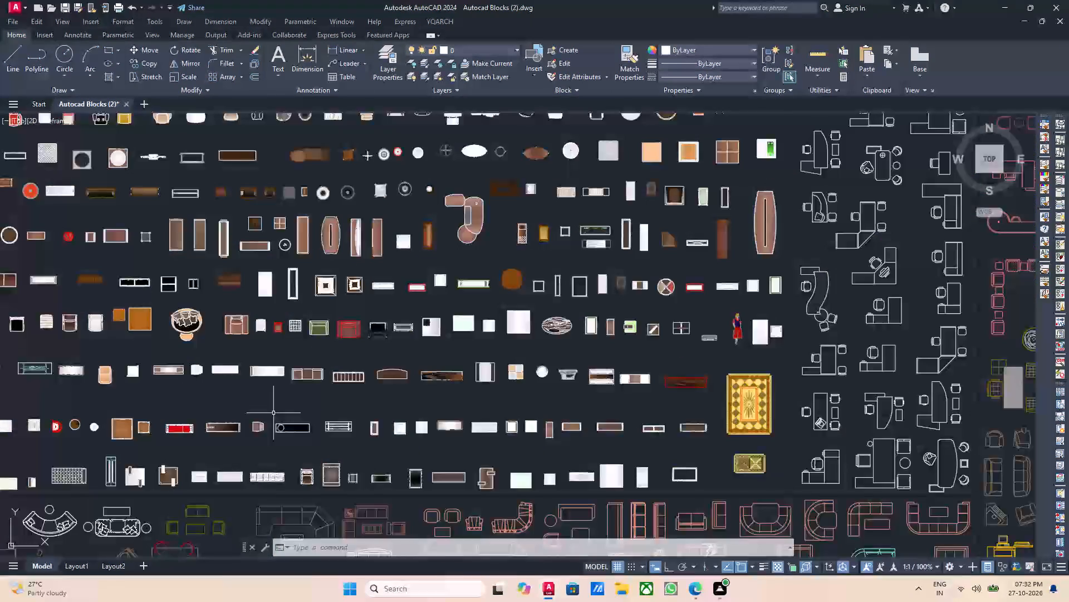
Browse the sofa sets, chair elevations and decorative floor patterns in the lower part of the Furniture section.
middle_drag(297, 475, 262, 230)
middle_drag(293, 332, 268, 226)
scroll(273, 360, down, 2)
middle_drag(281, 416, 281, 303)
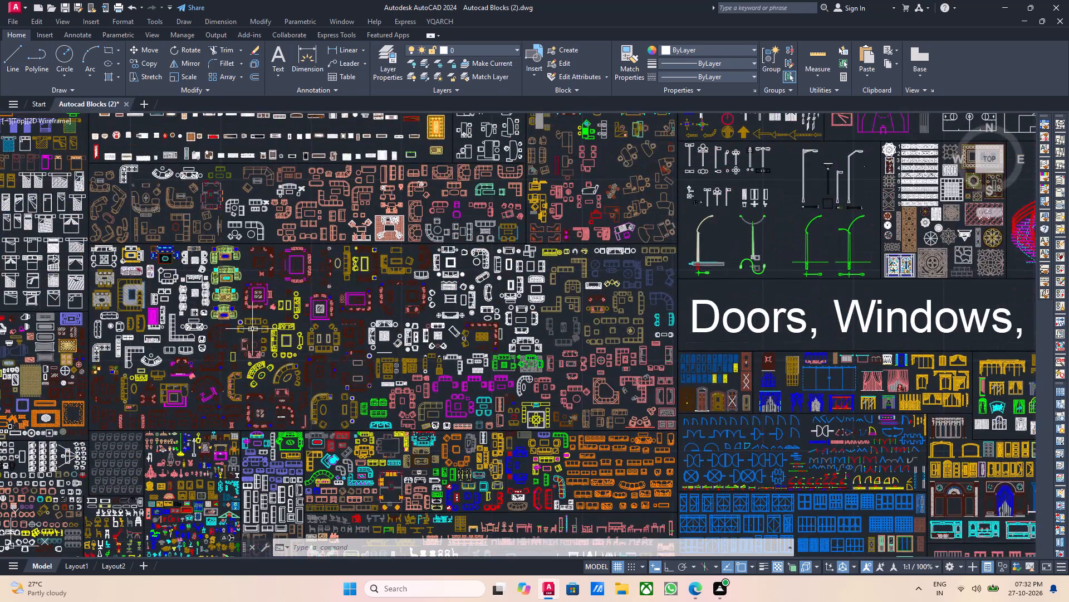
scroll(126, 329, up, 2)
scroll(126, 329, down, 2)
middle_drag(358, 376, 320, 314)
middle_drag(517, 340, 452, 317)
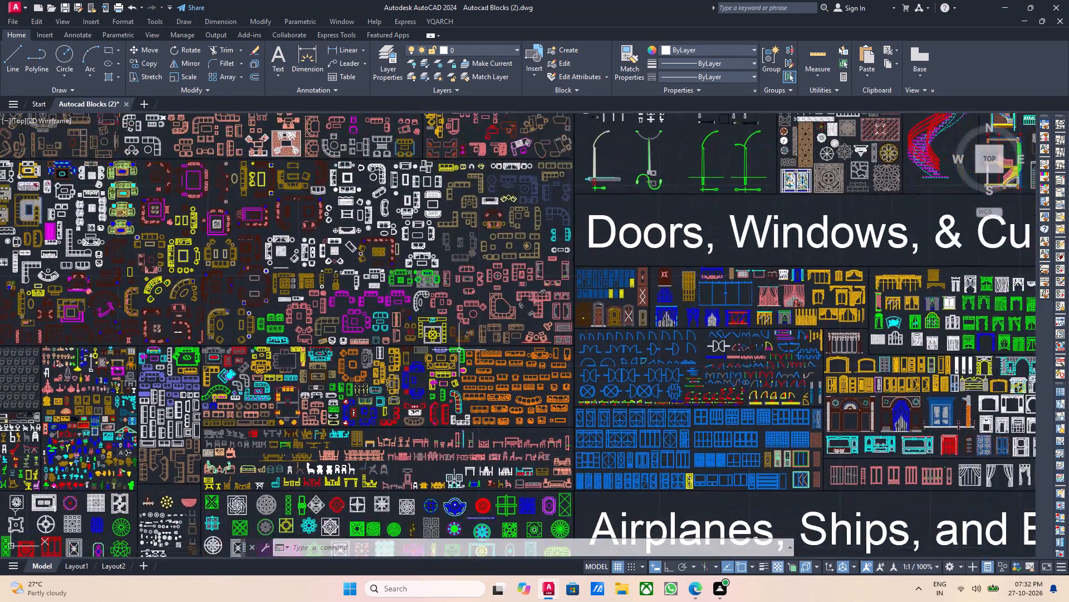
scroll(311, 363, up, 1)
scroll(301, 417, up, 2)
scroll(340, 446, up, 2)
scroll(337, 432, down, 4)
middle_drag(372, 475, 338, 302)
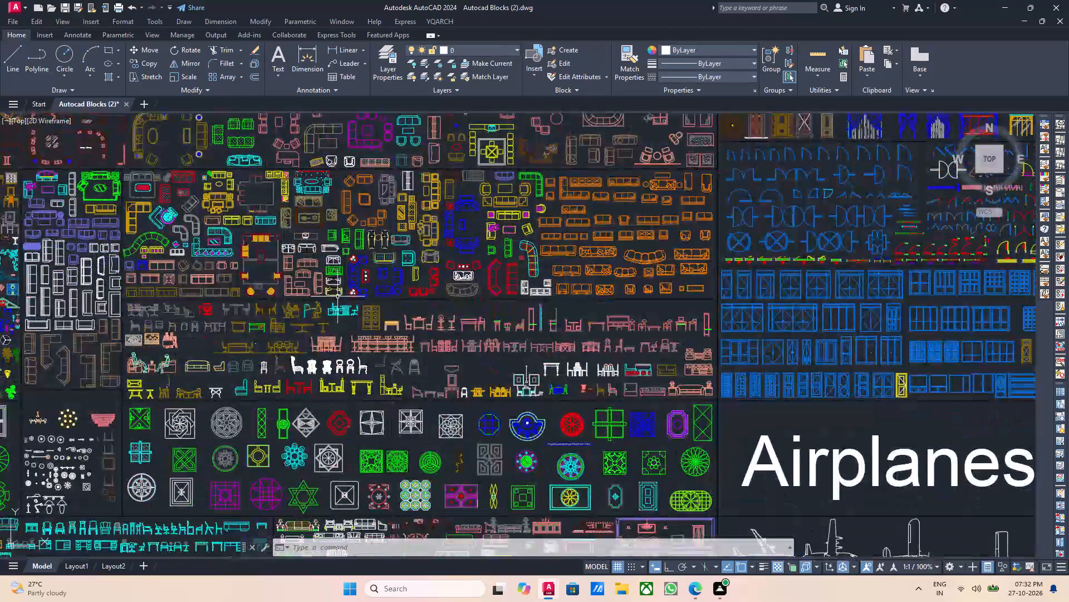
middle_drag(335, 383, 329, 310)
middle_drag(251, 414, 439, 373)
middle_drag(236, 382, 367, 368)
middle_drag(220, 359, 396, 372)
Survey the overall library layout from the Animals and Transportations sections back to the start of the Furniture section.
scroll(263, 388, down, 1)
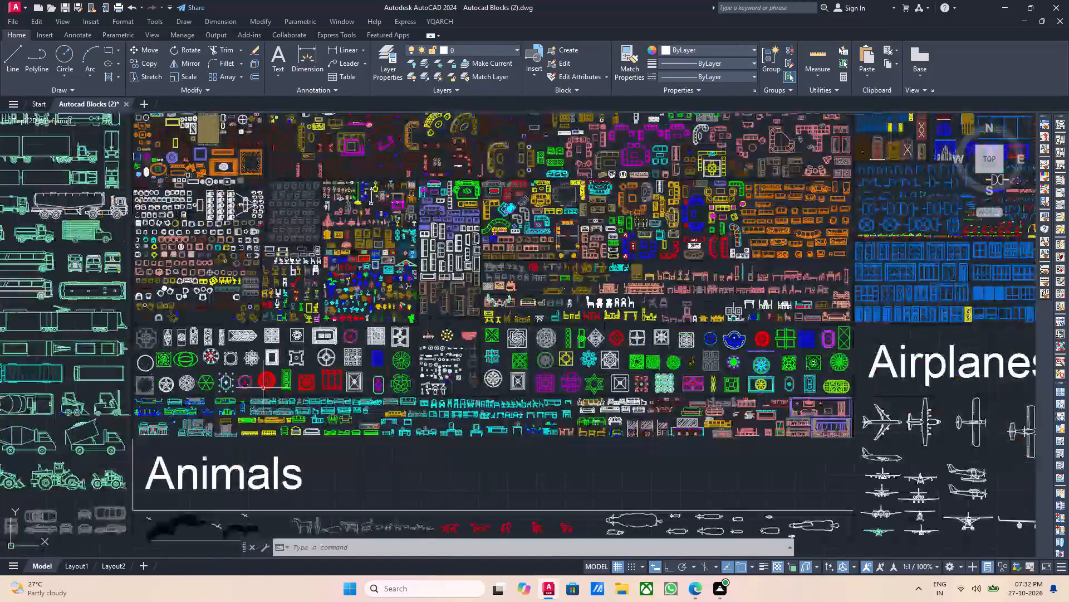
scroll(217, 388, down, 2)
middle_drag(168, 381, 286, 370)
middle_drag(200, 377, 231, 381)
middle_drag(260, 372, 296, 498)
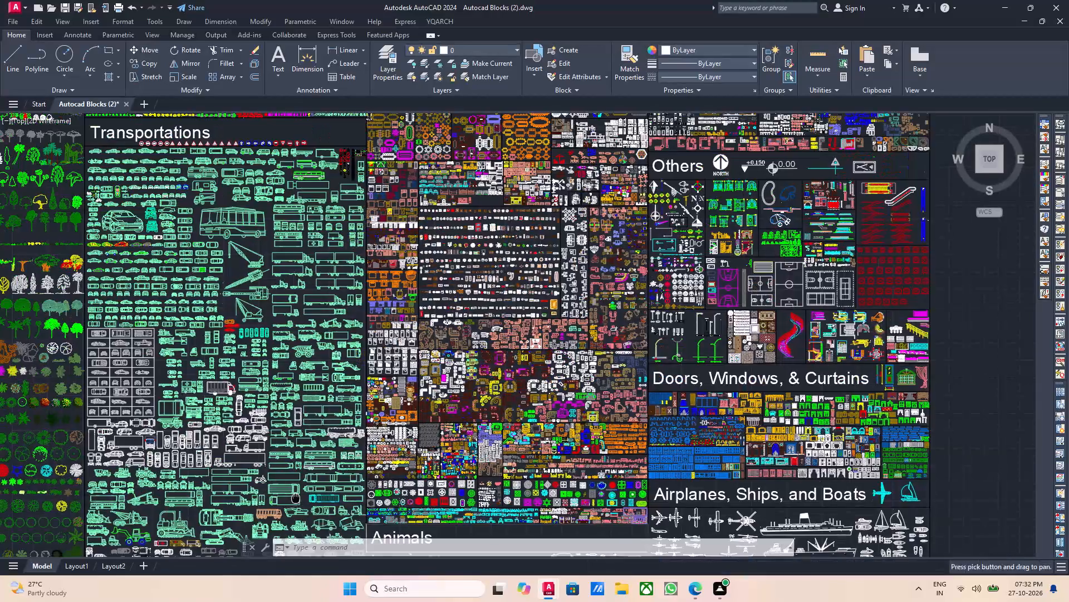
middle_drag(215, 382, 372, 430)
scroll(231, 376, down, 1)
middle_drag(498, 311, 417, 341)
scroll(302, 274, up, 3)
scroll(173, 337, up, 2)
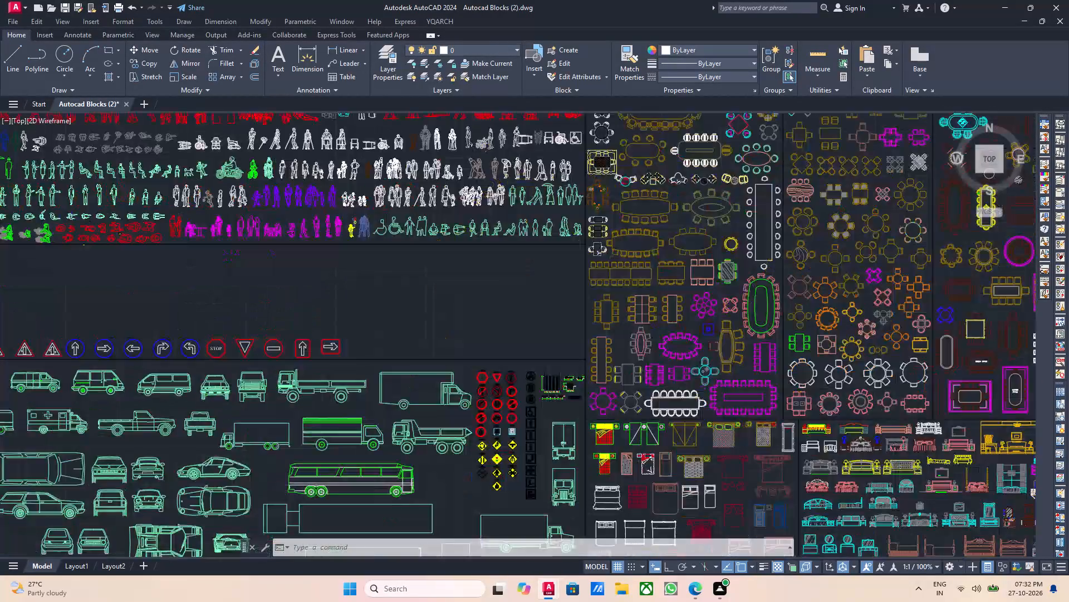
middle_drag(203, 358, 212, 461)
middle_drag(252, 359, 253, 444)
middle_drag(199, 366, 163, 445)
scroll(252, 385, down, 2)
middle_drag(537, 375, 484, 360)
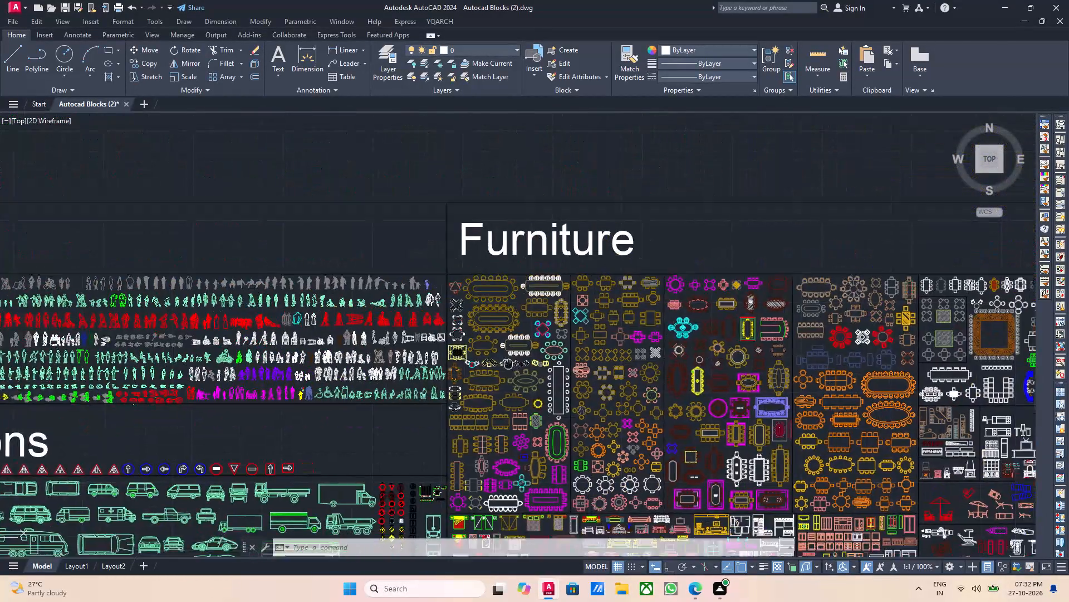
Review the dining and conference table blocks across the Furniture section up to the kitchen blocks.
middle_drag(484, 360, 396, 351)
middle_drag(428, 323, 350, 323)
middle_drag(463, 319, 286, 279)
middle_drag(304, 292, 295, 294)
scroll(95, 266, up, 1)
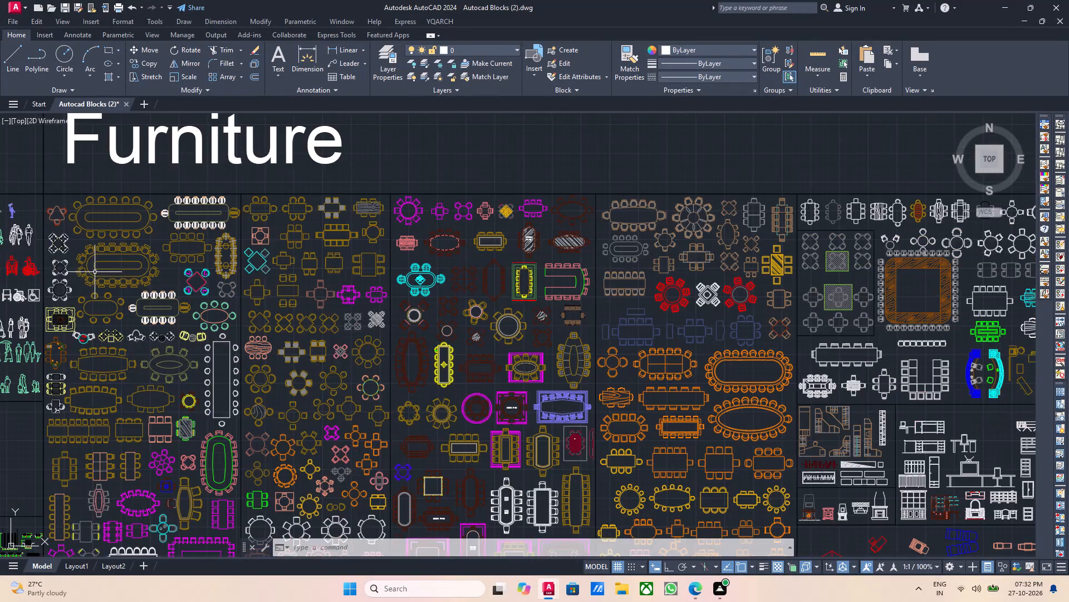
scroll(95, 273, up, 4)
scroll(96, 275, down, 5)
scroll(390, 309, up, 1)
middle_drag(391, 309, 304, 284)
middle_drag(421, 322, 257, 329)
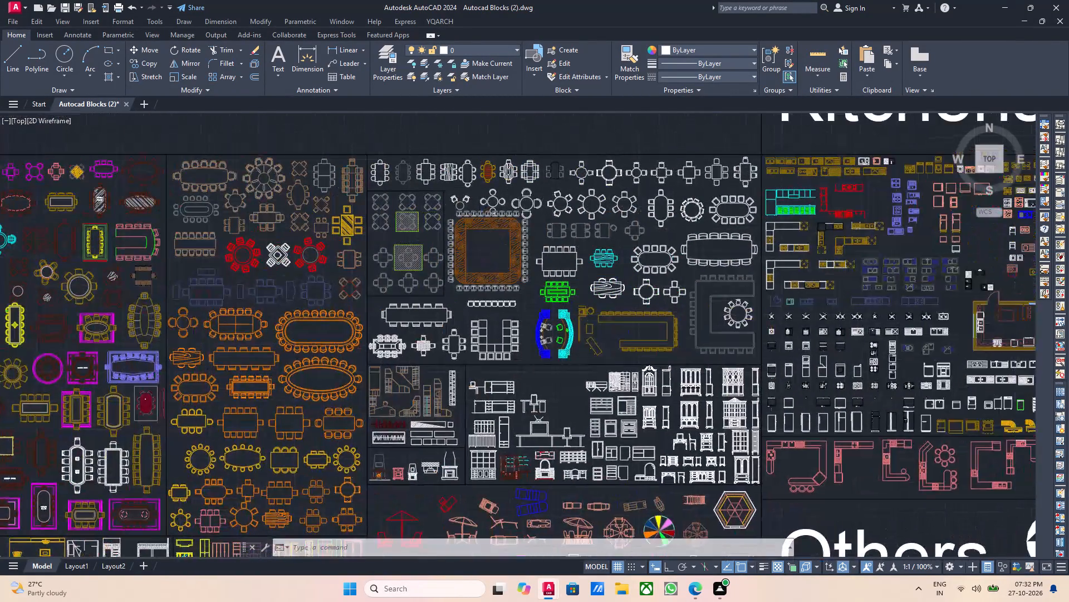
middle_drag(257, 329, 257, 329)
middle_drag(453, 289, 416, 349)
scroll(296, 316, down, 2)
middle_drag(547, 346, 410, 305)
scroll(299, 334, up, 3)
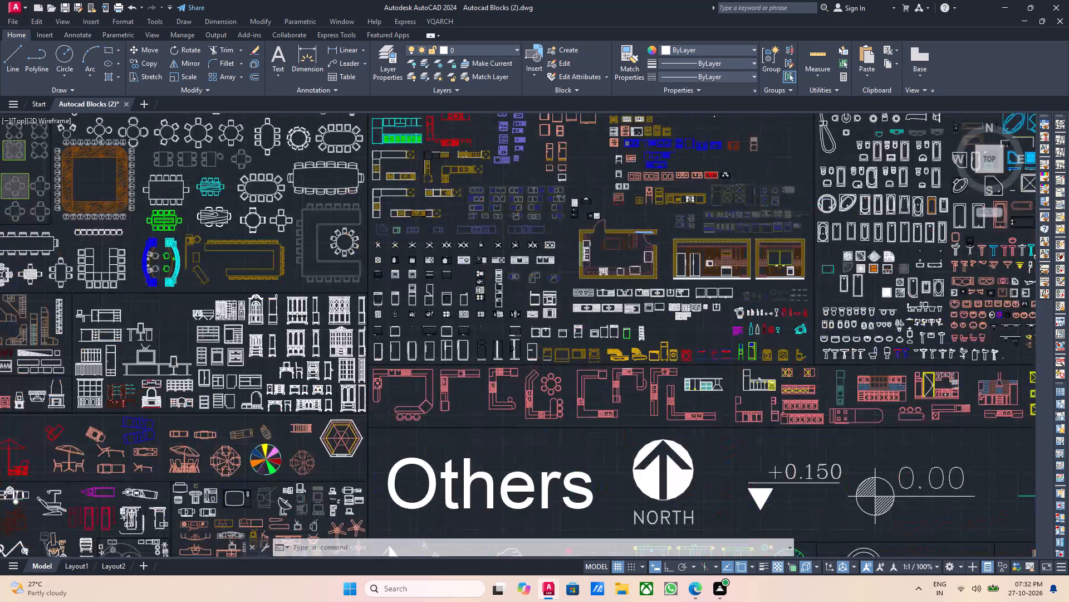
Inspect the office workstation blocks beside the Others section and its north arrows, level marks and section symbols.
scroll(207, 402, up, 2)
scroll(211, 405, down, 4)
middle_drag(251, 446, 238, 325)
middle_drag(254, 373, 292, 314)
middle_drag(283, 341, 338, 311)
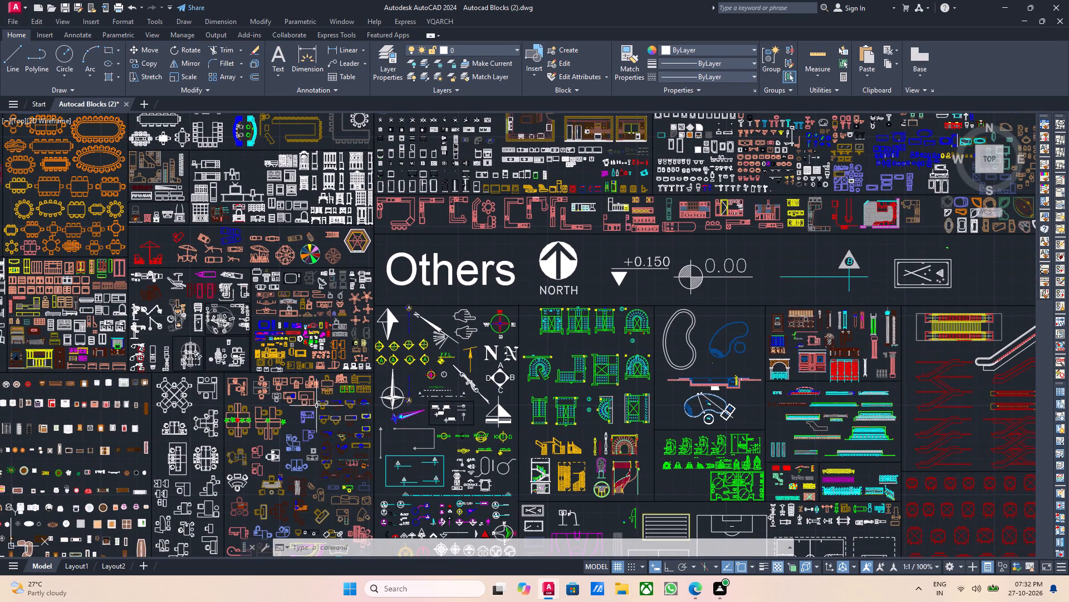
scroll(293, 422, up, 5)
scroll(320, 423, down, 2)
middle_drag(480, 438, 405, 363)
scroll(424, 371, down, 3)
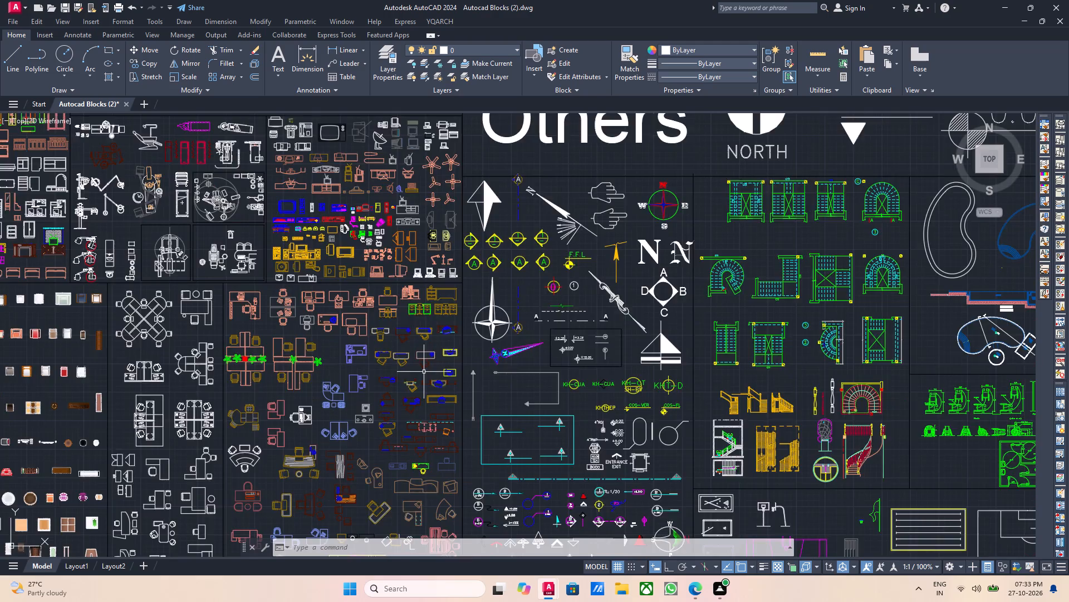
middle_drag(472, 390, 432, 322)
scroll(380, 404, up, 5)
scroll(379, 386, down, 5)
middle_drag(380, 406, 365, 366)
scroll(337, 429, up, 3)
scroll(333, 420, down, 3)
scroll(350, 444, up, 1)
middle_drag(343, 446, 330, 332)
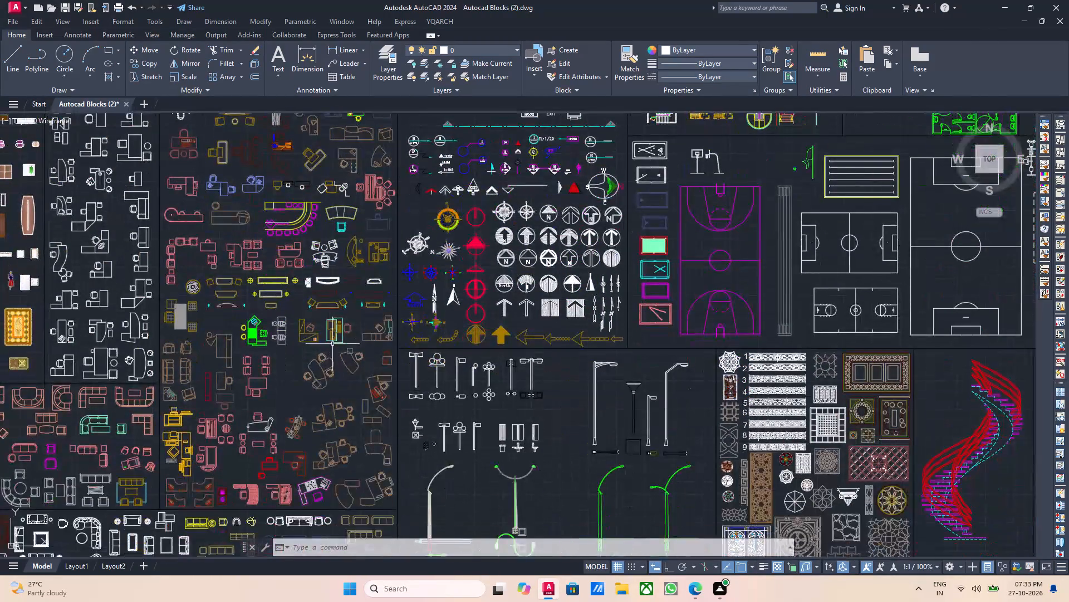
Examine the sofa and seating blocks in the Furniture section beside the Doors, Windows, & Curtains blocks.
middle_drag(337, 402, 340, 332)
scroll(323, 420, up, 2)
scroll(323, 420, down, 2)
scroll(337, 459, up, 1)
middle_drag(337, 459, 337, 392)
middle_drag(344, 437, 351, 357)
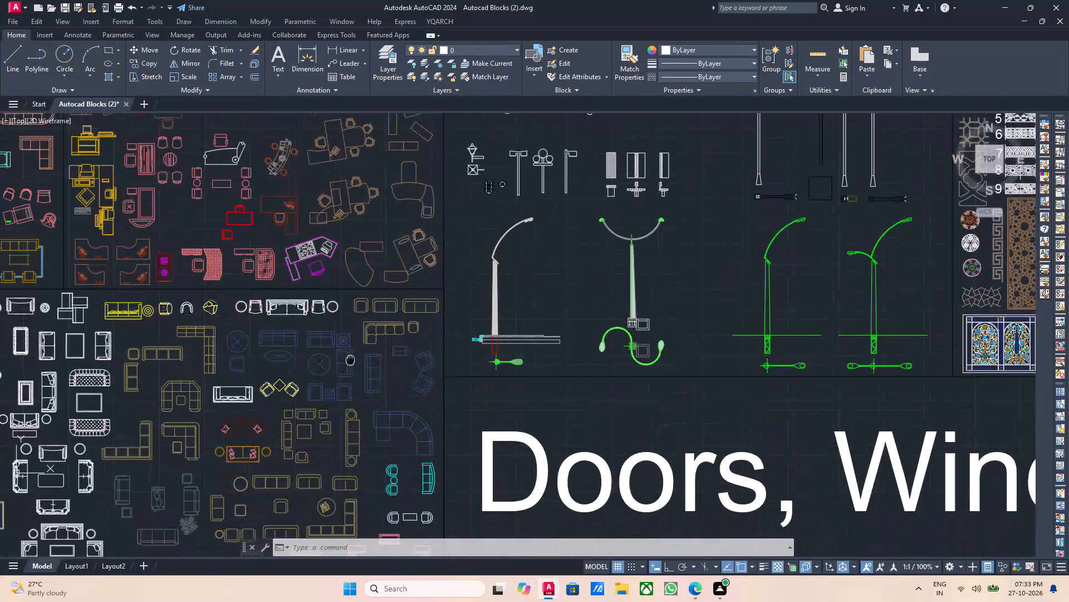
middle_drag(334, 423, 333, 358)
middle_drag(322, 360, 325, 330)
middle_drag(345, 440, 329, 362)
scroll(290, 452, up, 1)
middle_drag(292, 445, 314, 376)
scroll(319, 375, down, 2)
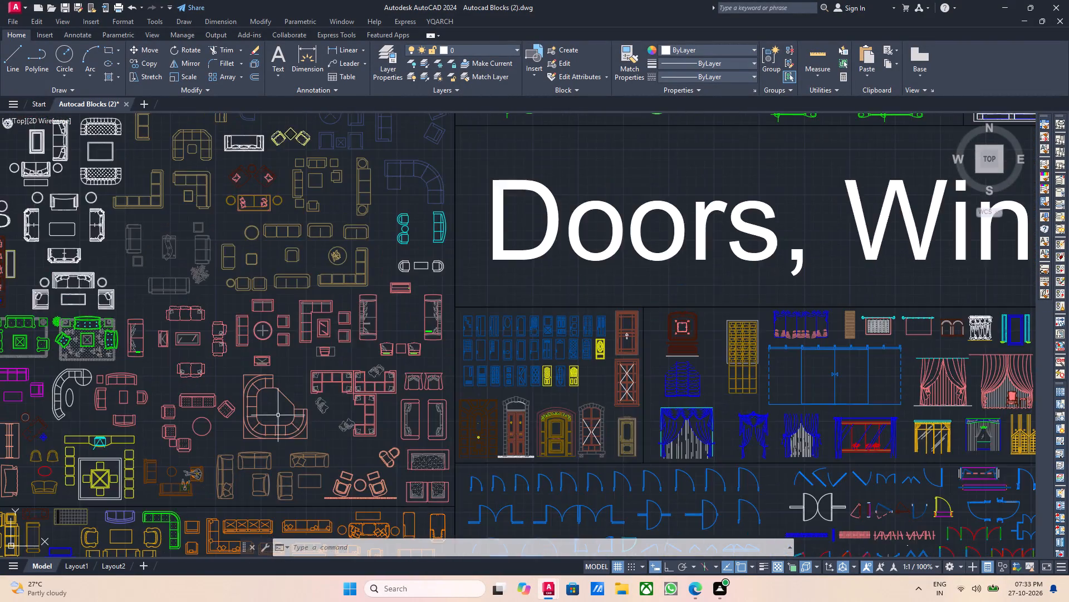
scroll(274, 416, down, 2)
middle_drag(197, 448, 245, 386)
scroll(245, 386, up, 3)
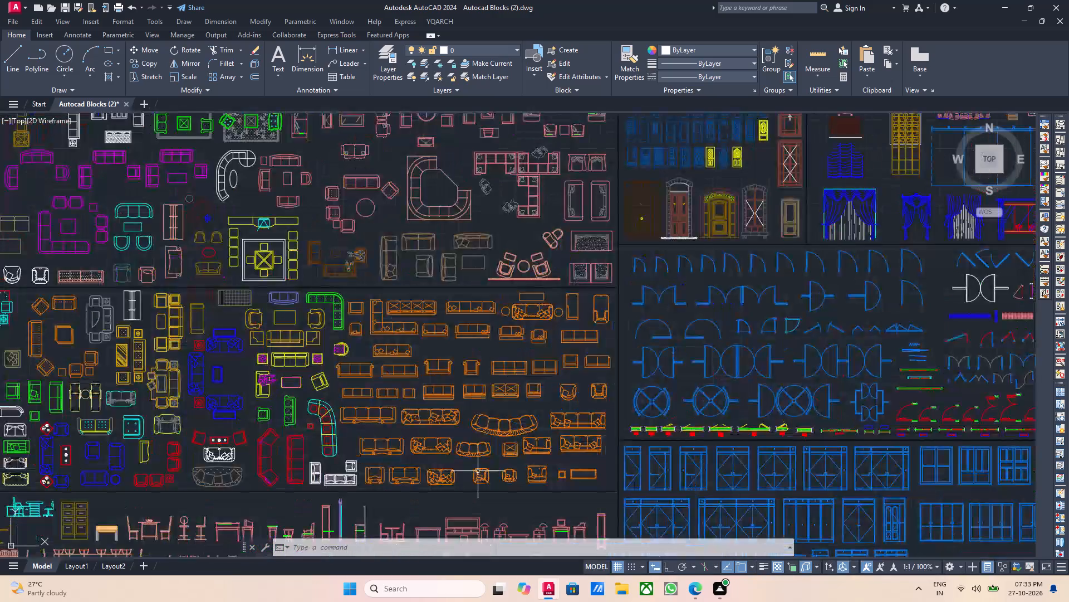
middle_drag(478, 470, 525, 185)
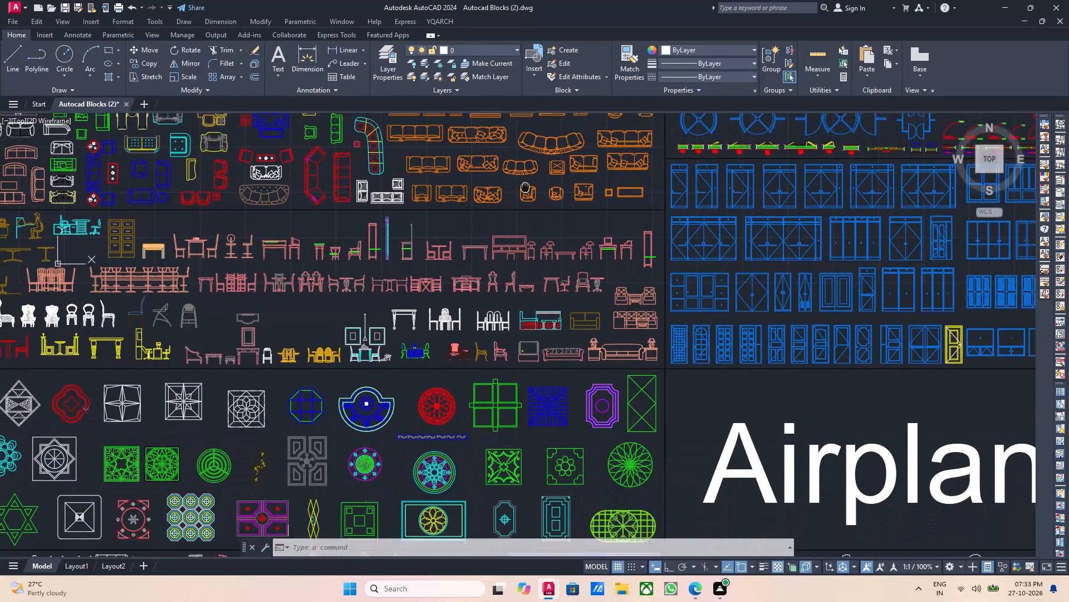
middle_drag(525, 185, 517, 148)
Survey the block library from the Doors, Windows, & Curtains section through the Others section to Kitchens & Baths.
scroll(392, 332, down, 3)
middle_drag(550, 341, 458, 497)
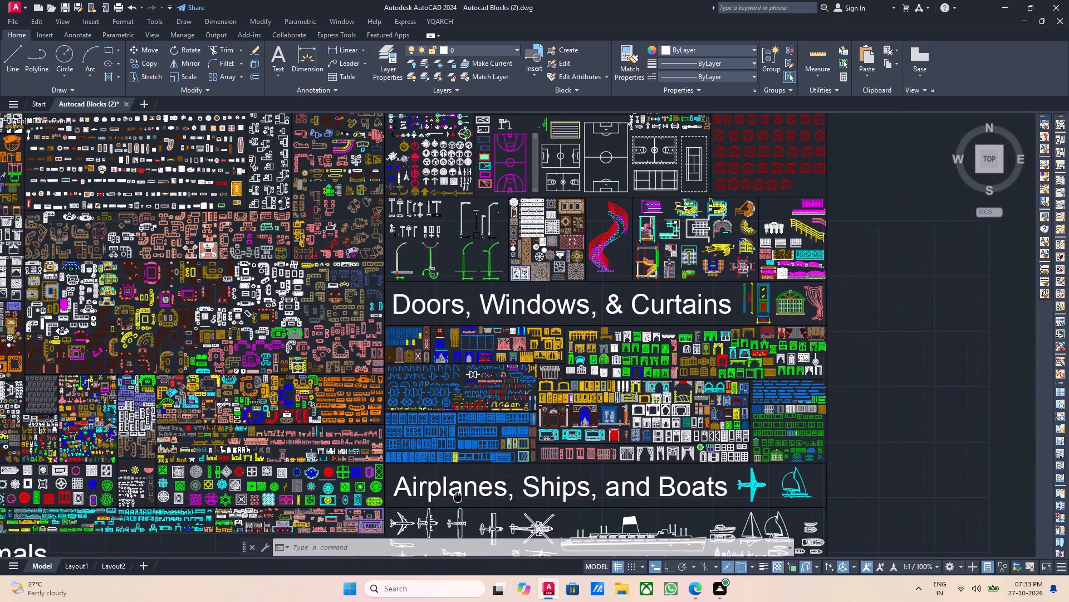
middle_drag(512, 381, 488, 449)
middle_drag(479, 357, 467, 450)
middle_drag(435, 353, 435, 406)
scroll(391, 411, up, 3)
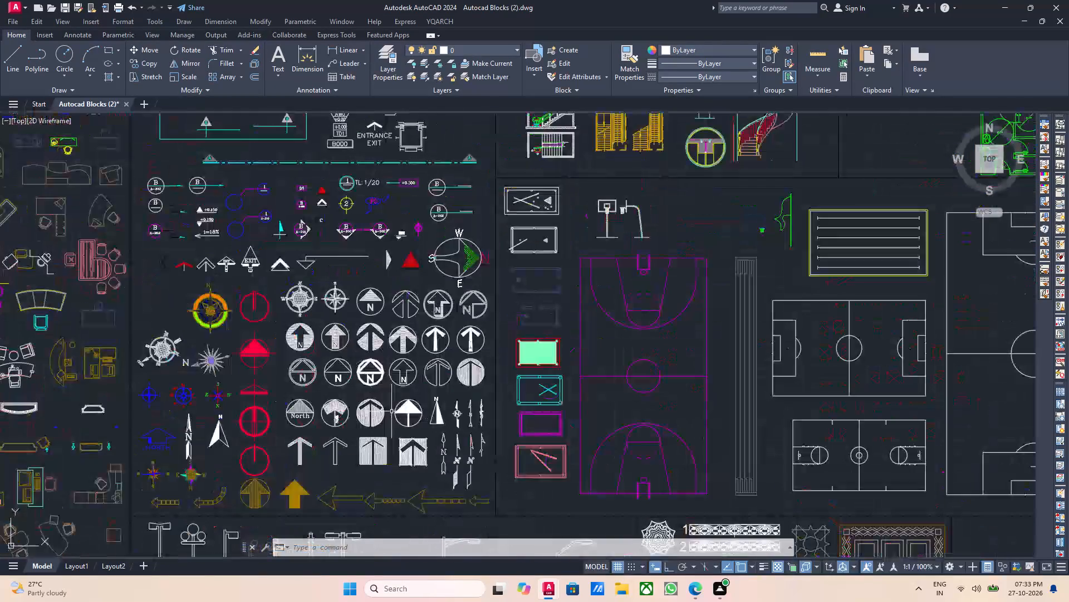
scroll(391, 411, down, 3)
middle_drag(380, 326, 389, 439)
middle_drag(395, 354, 403, 420)
scroll(336, 332, up, 3)
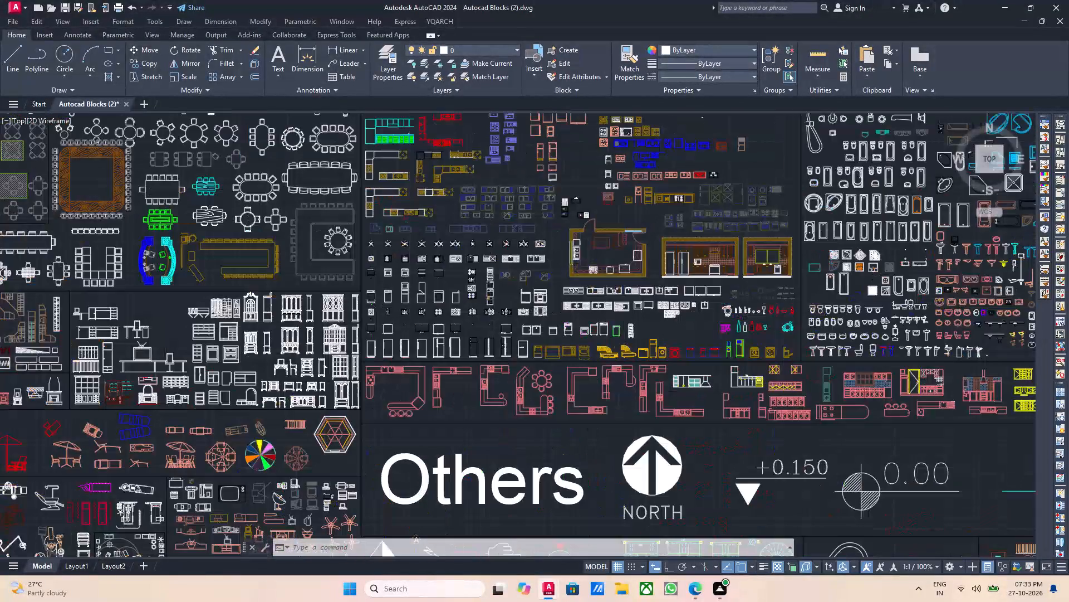
scroll(316, 333, up, 1)
scroll(266, 348, down, 3)
middle_drag(234, 315, 263, 368)
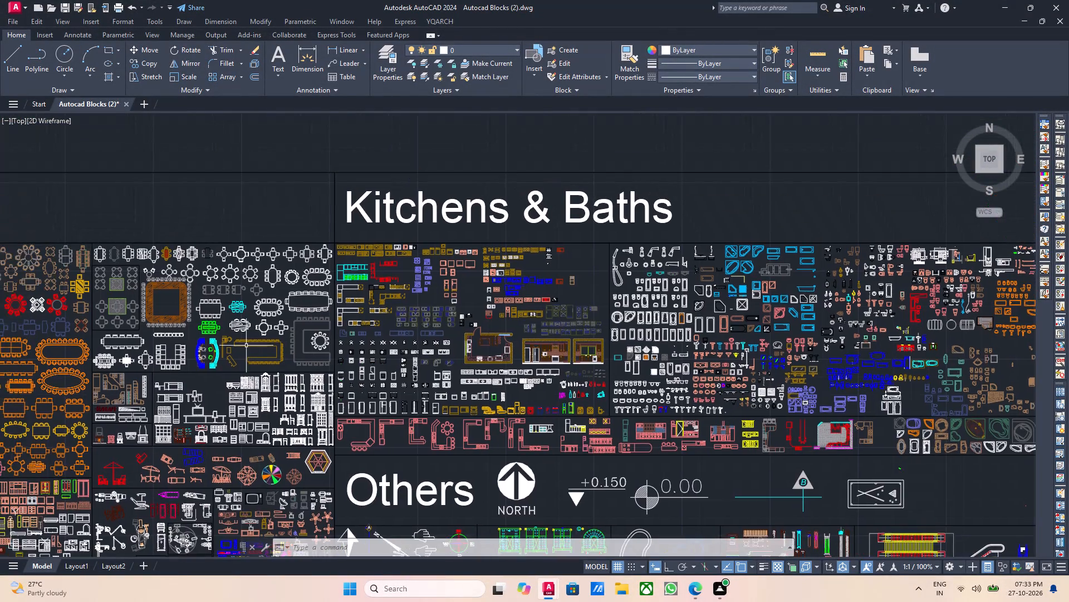
Review the dining and conference table blocks from the Kitchens & Baths boundary back to the start of the Furniture section.
middle_drag(225, 321, 277, 346)
scroll(244, 309, up, 2)
middle_drag(186, 305, 263, 363)
middle_drag(149, 353, 251, 366)
scroll(202, 362, down, 1)
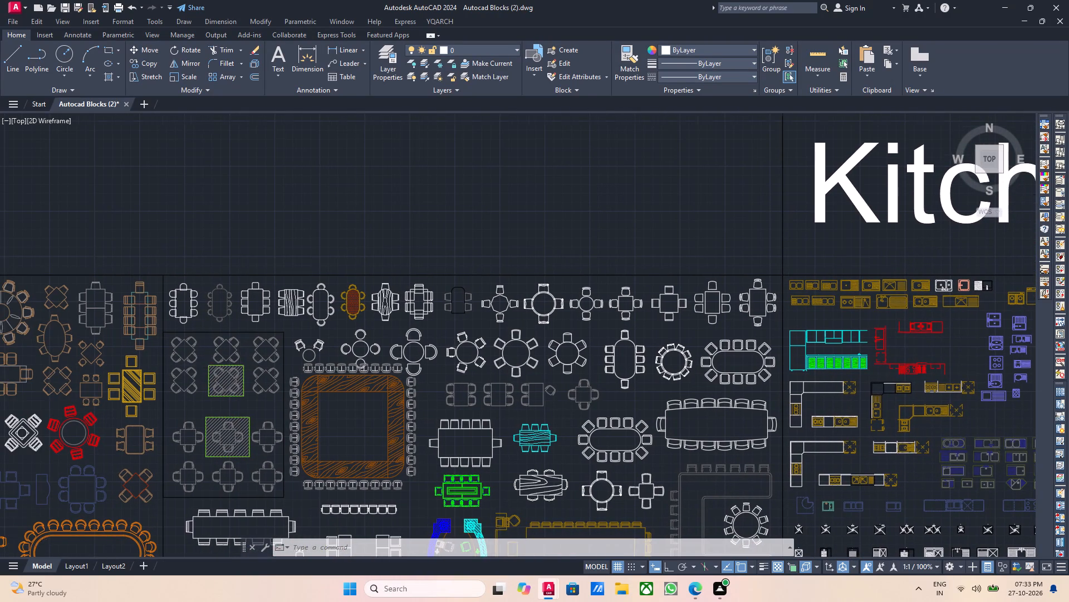
scroll(202, 362, down, 2)
scroll(202, 362, up, 1)
middle_drag(240, 368, 273, 368)
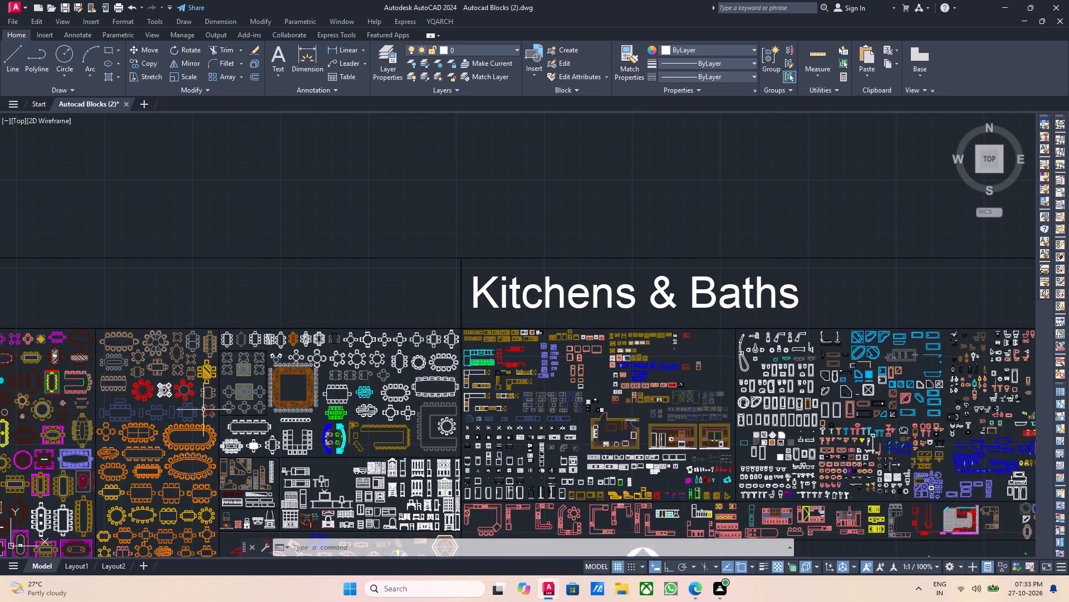
middle_drag(191, 409, 349, 423)
middle_drag(194, 409, 269, 411)
middle_drag(236, 405, 274, 407)
middle_drag(242, 405, 311, 400)
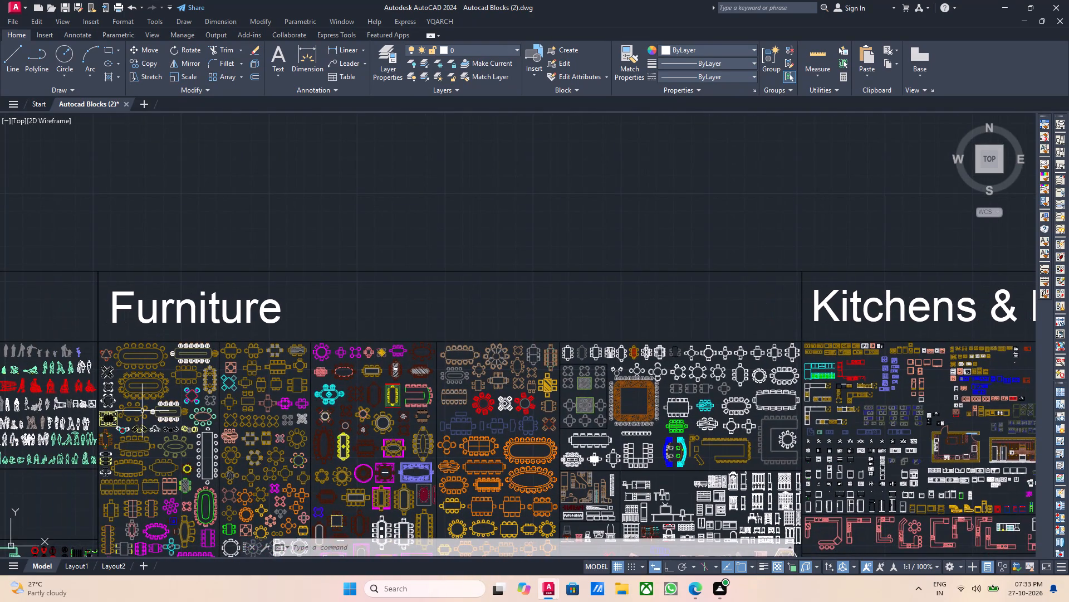
middle_drag(116, 412, 265, 266)
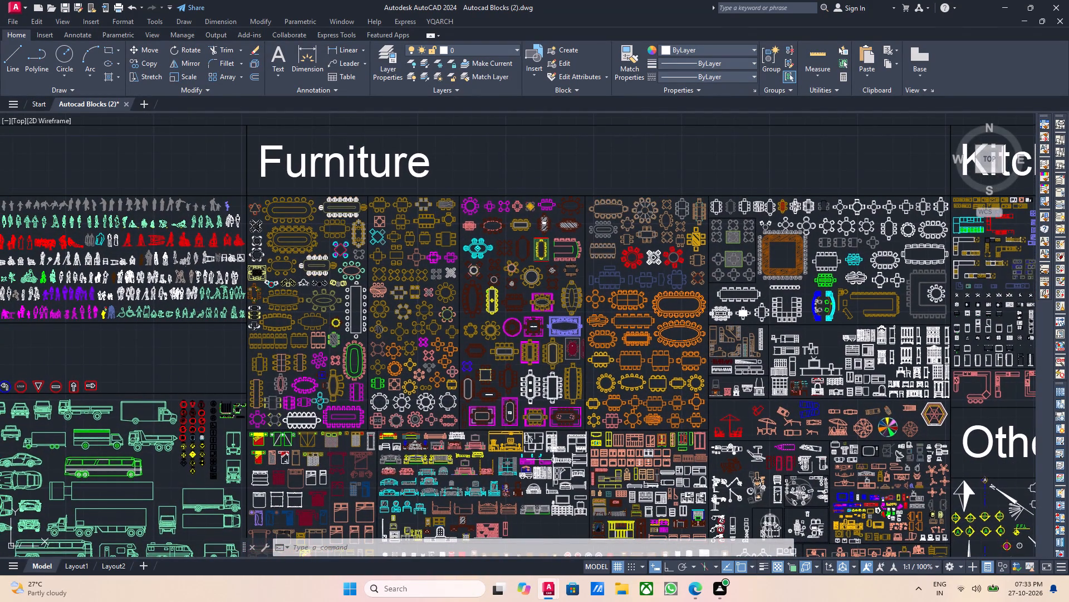
Examine the bed elevation, wardrobe and cabinet blocks in the Furniture section, across to the neighbouring Others section.
middle_drag(553, 460, 523, 361)
scroll(544, 387, up, 2)
middle_drag(497, 403, 442, 347)
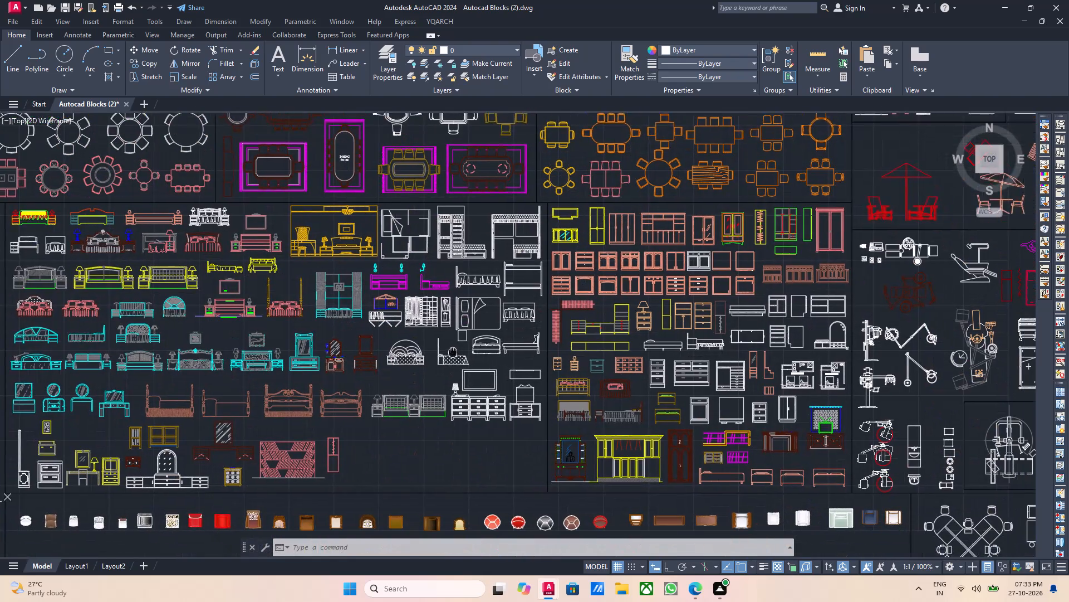
middle_drag(442, 347, 433, 341)
middle_drag(636, 347, 532, 349)
middle_drag(573, 359, 482, 351)
middle_drag(553, 372, 531, 372)
middle_drag(534, 384, 487, 302)
middle_drag(522, 353, 463, 312)
scroll(419, 394, down, 2)
middle_drag(291, 428, 323, 409)
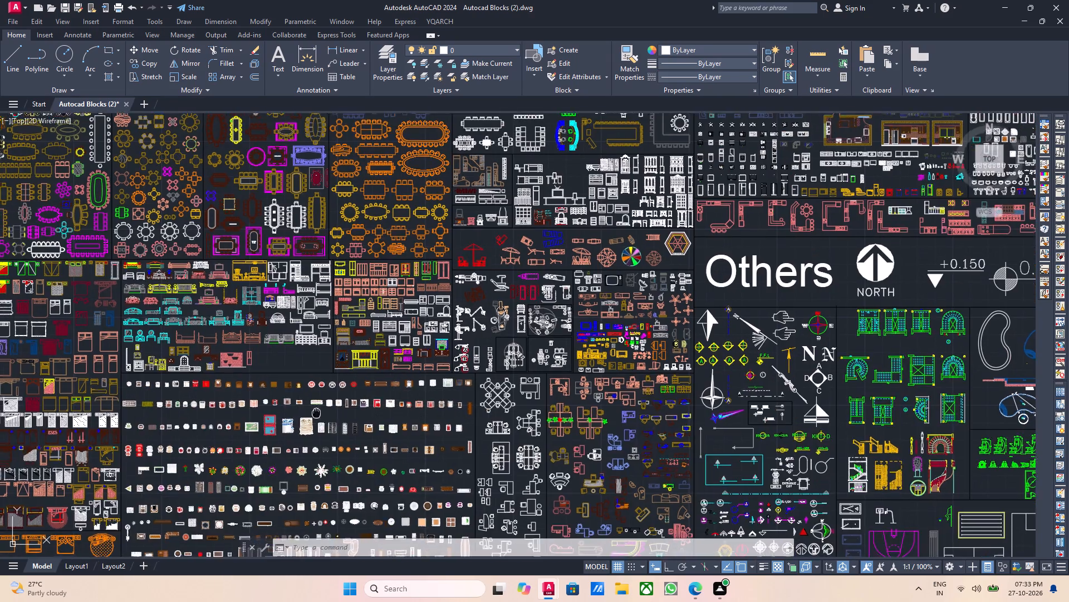
Inspect the small coloured furniture and plant blocks beside the plan-view beds, continuing to the sofa and chair blocks below.
middle_drag(323, 409, 328, 406)
scroll(271, 437, up, 1)
middle_drag(271, 437, 305, 394)
scroll(243, 410, down, 1)
middle_drag(234, 412, 347, 382)
scroll(294, 440, up, 1)
middle_drag(297, 429, 297, 336)
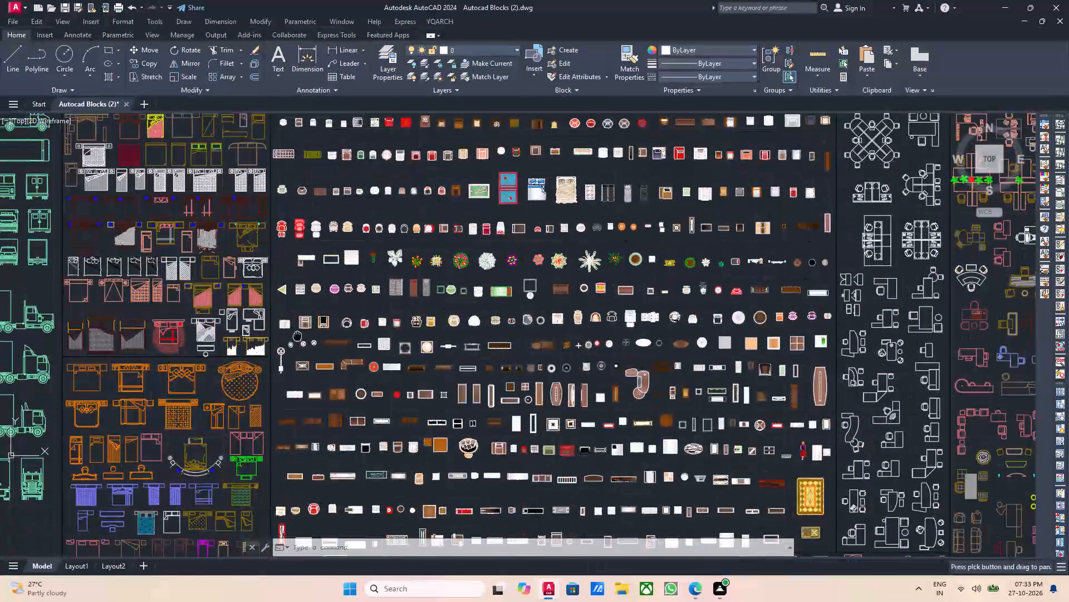
scroll(314, 339, down, 3)
middle_drag(404, 390, 404, 296)
scroll(298, 436, up, 3)
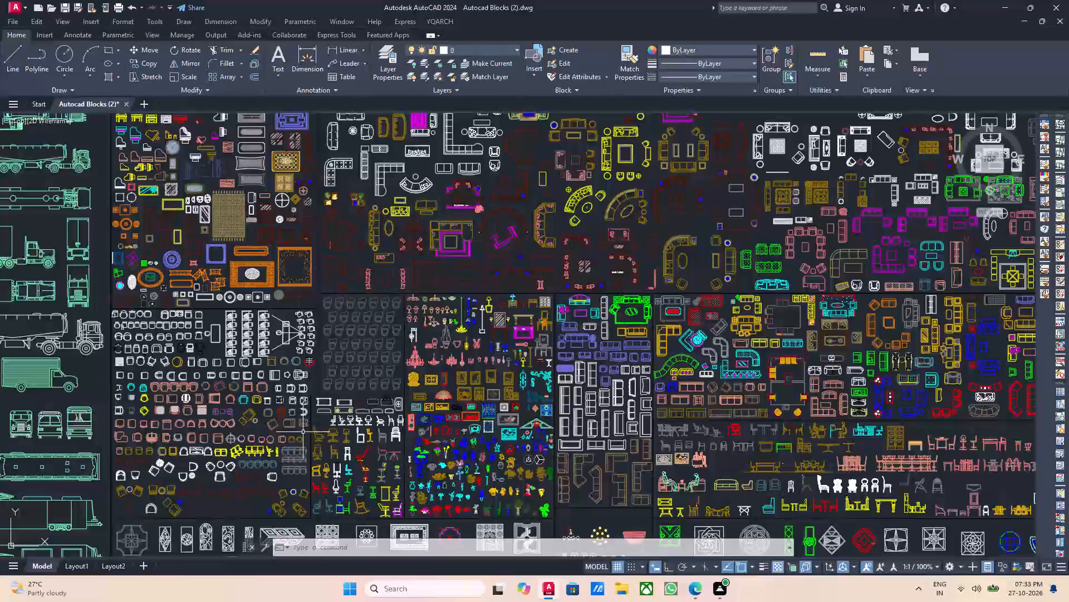
Examine the rug, cushion and living-room sofa set blocks across the Furniture section.
middle_drag(305, 362, 302, 425)
scroll(182, 384, up, 3)
middle_drag(182, 379, 186, 445)
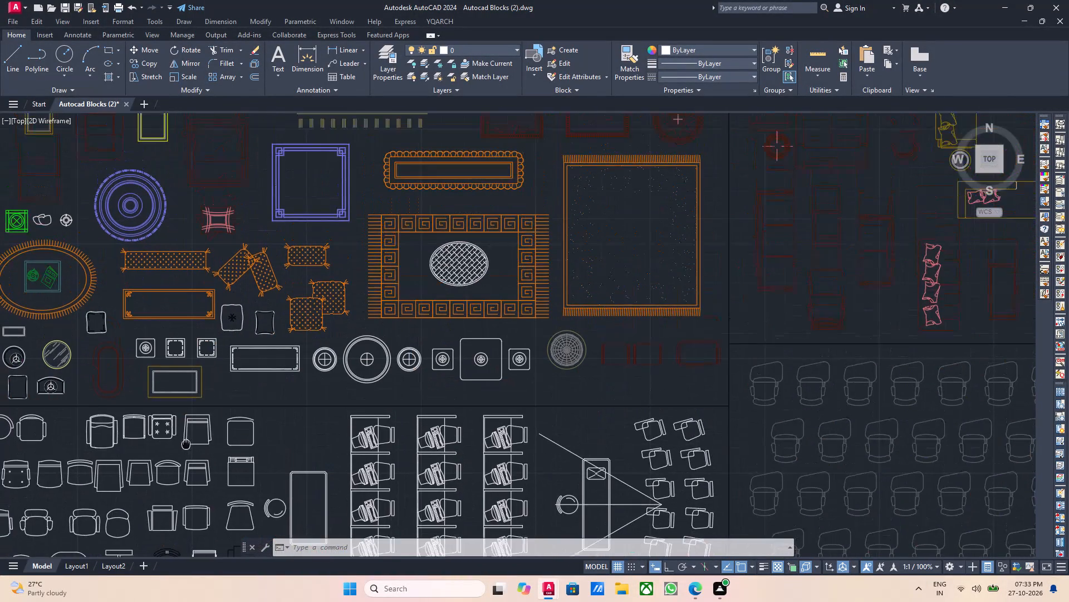
middle_drag(186, 445, 186, 448)
scroll(324, 389, down, 2)
middle_drag(582, 363, 413, 445)
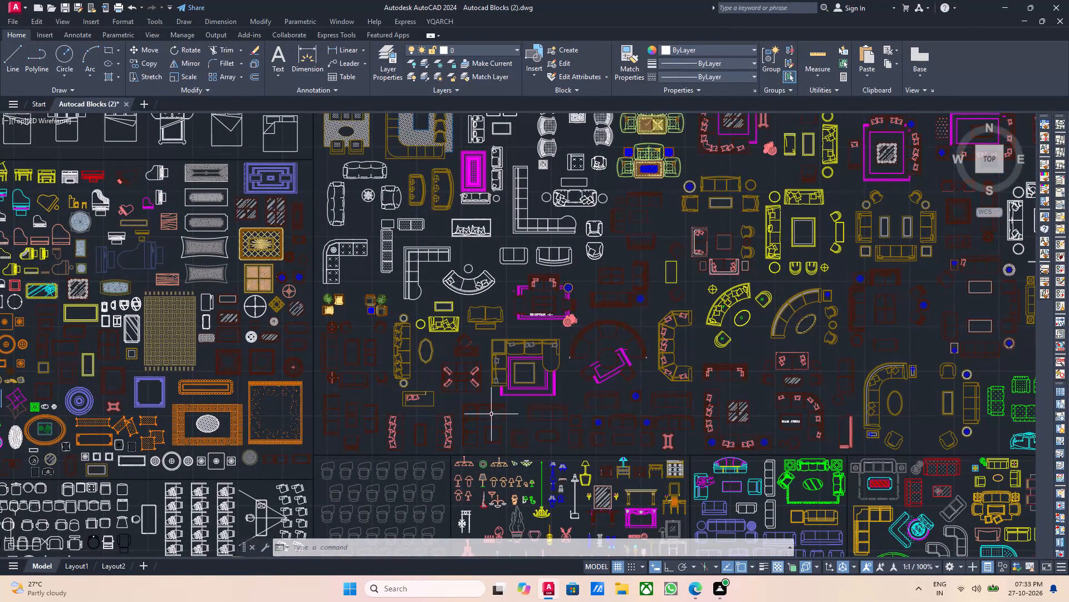
middle_drag(582, 425, 393, 454)
middle_drag(756, 419, 634, 396)
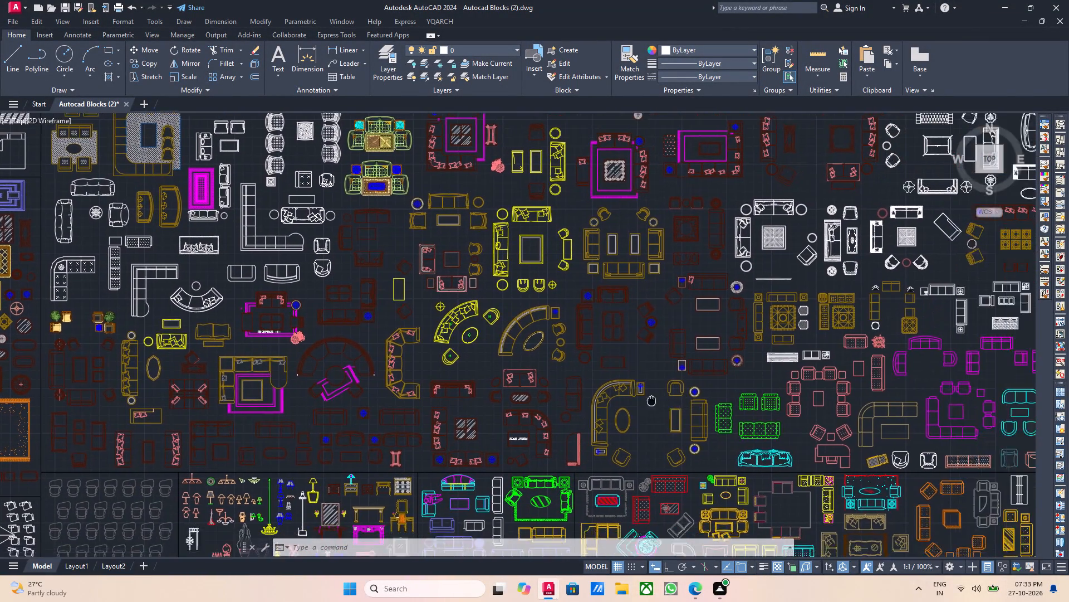
middle_drag(634, 396, 531, 356)
middle_drag(738, 355, 715, 360)
middle_drag(801, 363, 681, 366)
Select the two white armchair blocks in the sofa area of the Furniture section, including the one with a cushion.
scroll(626, 429, up, 3)
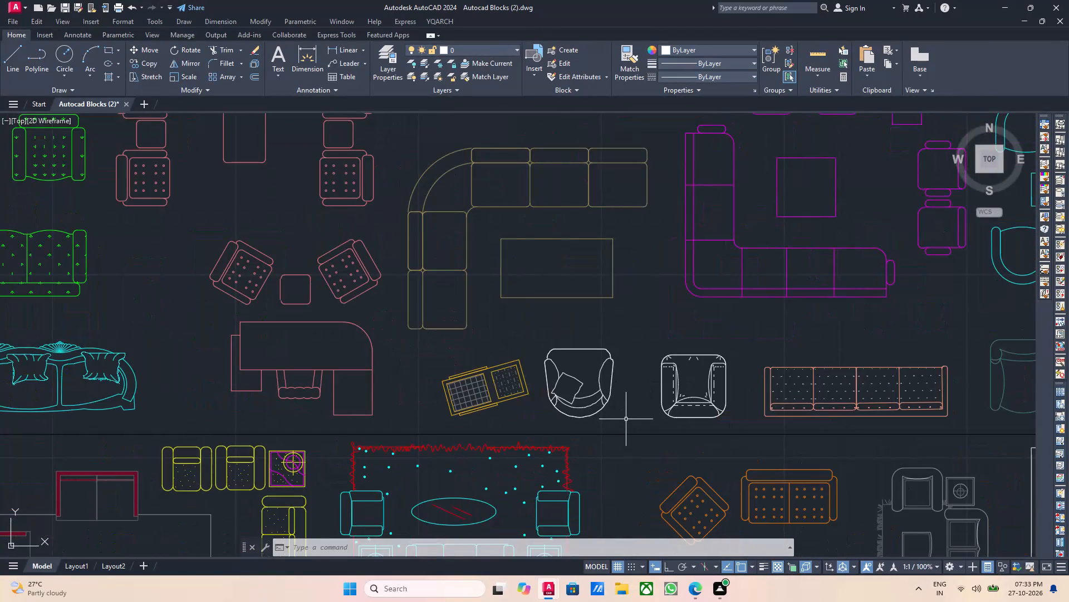
scroll(724, 438, up, 1)
click(735, 418)
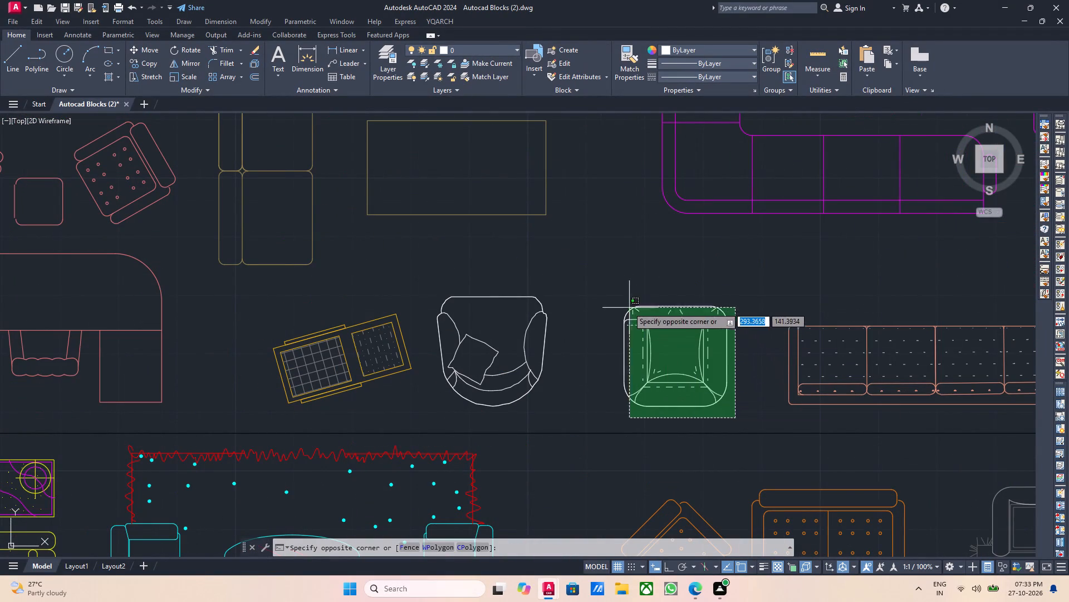
click(604, 290)
drag(557, 408, 548, 396)
click(430, 279)
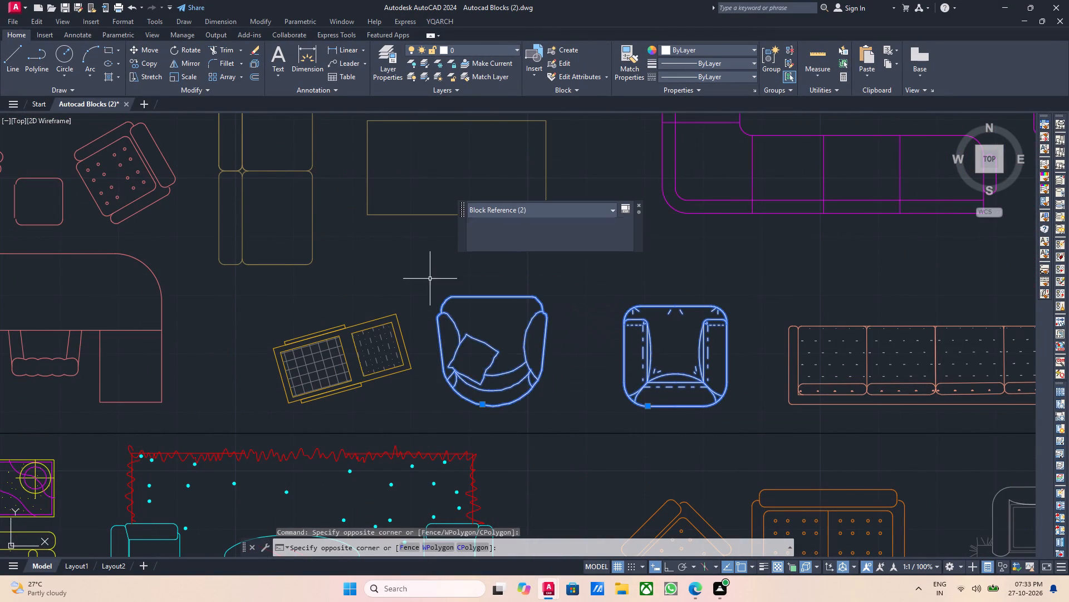
Add the pink dotted armchairs of the U-shaped seating arrangement and its corner side table to the selection.
scroll(480, 364, down, 2)
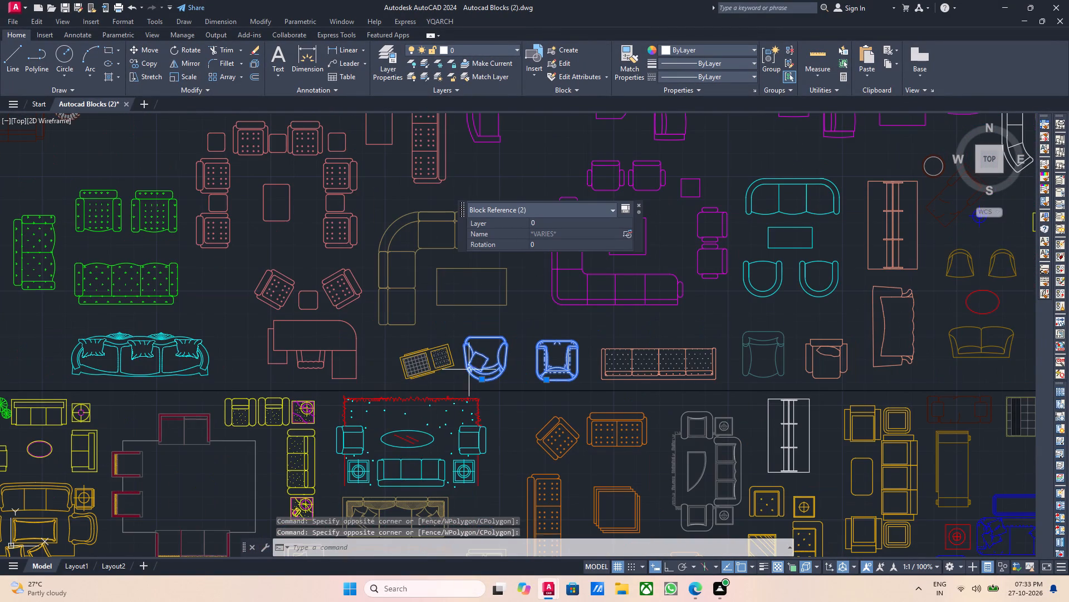
middle_drag(486, 365, 463, 405)
middle_drag(399, 365, 424, 385)
scroll(334, 365, up, 2)
scroll(335, 363, down, 2)
middle_drag(337, 343, 361, 394)
scroll(361, 390, down, 1)
click(371, 322)
click(339, 305)
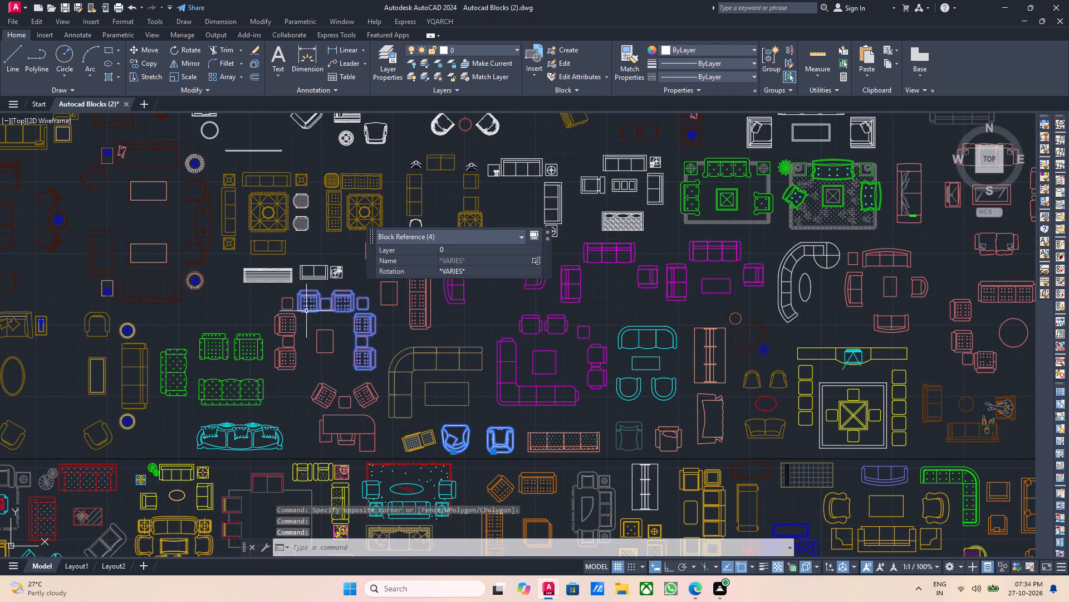
click(292, 331)
click(288, 306)
click(274, 305)
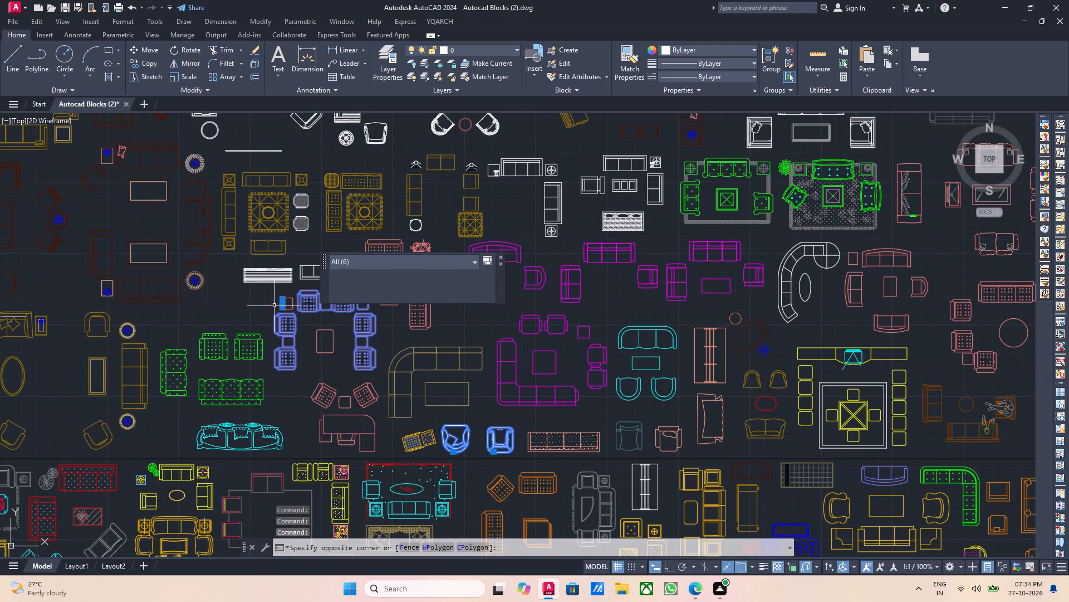
Add the U-shaped arrangement's remaining tables and the adjacent dotted sofas, plant and rectangular coffee table to the selection.
middle_drag(350, 328, 349, 367)
scroll(349, 367, up, 1)
scroll(349, 368, down, 1)
middle_drag(350, 372, 350, 396)
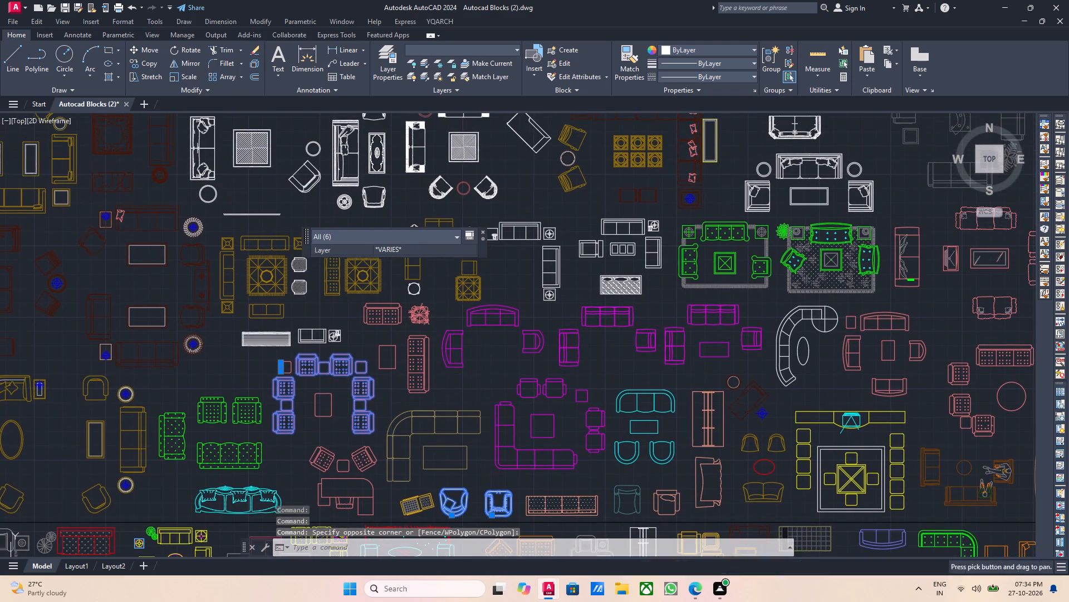
scroll(329, 395, up, 2)
drag(349, 470, 336, 444)
click(187, 310)
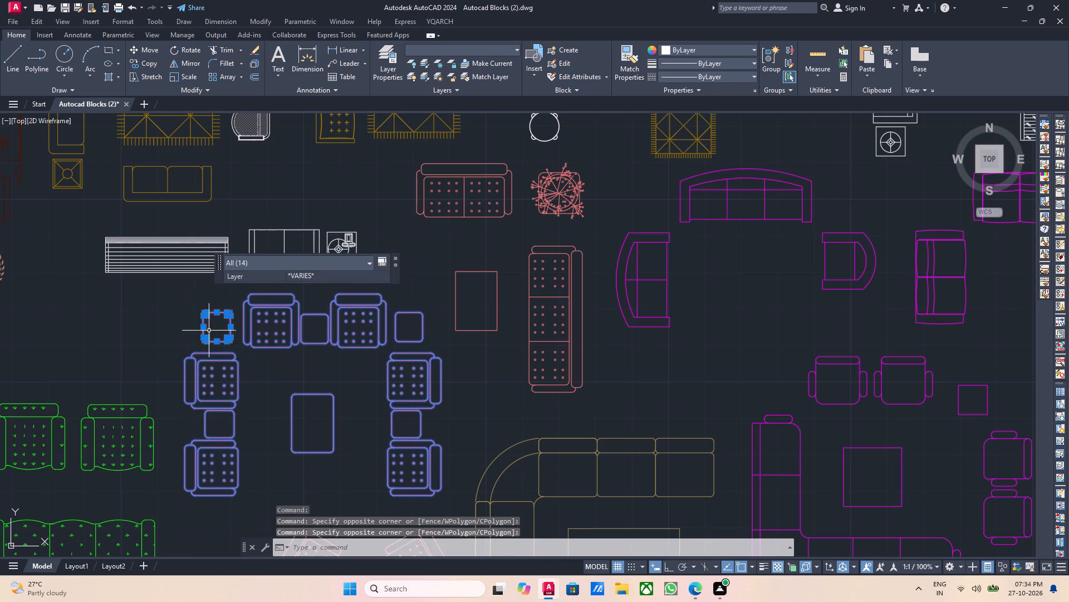
drag(588, 408, 576, 382)
click(483, 251)
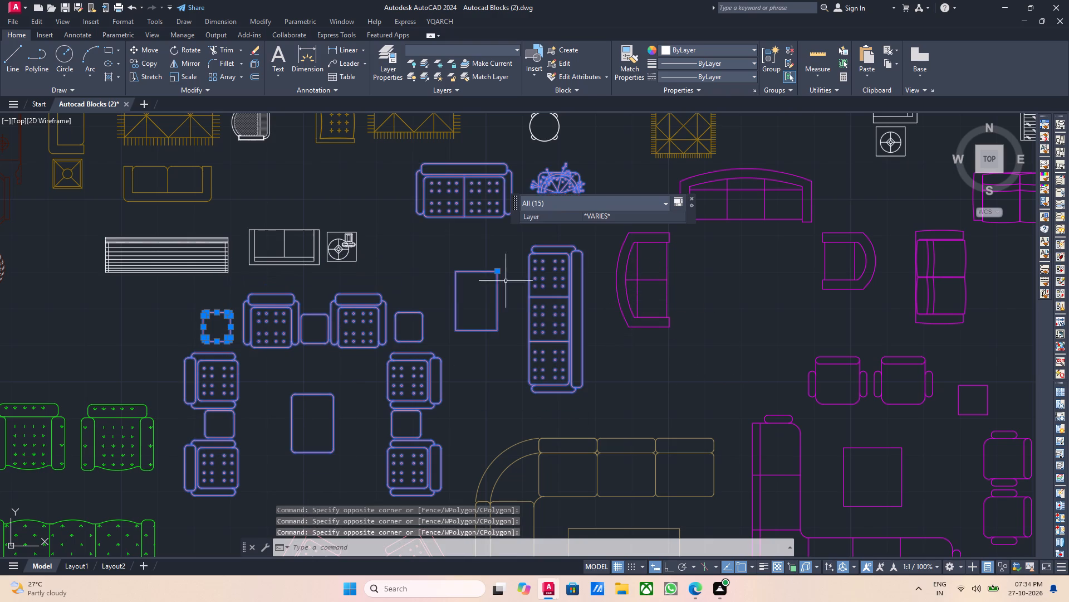
Add the white sofa set beside the green sofa sets to the selection, including its armchair, centre table and patterned piece.
scroll(513, 308, down, 2)
scroll(416, 287, up, 1)
middle_drag(656, 342, 511, 353)
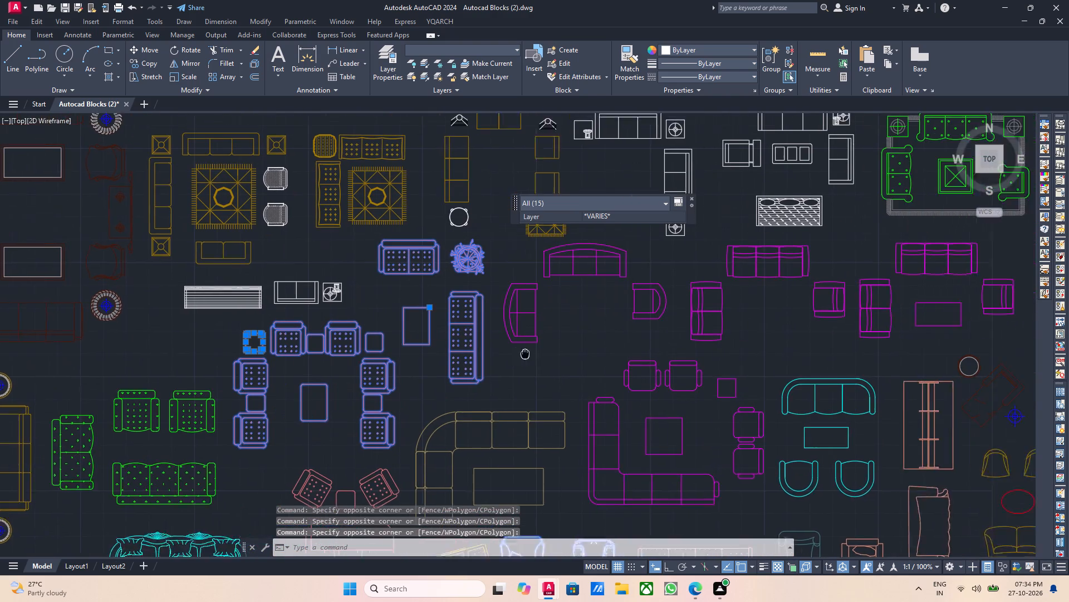
middle_drag(511, 353, 466, 358)
scroll(516, 373, down, 1)
middle_drag(571, 410, 480, 370)
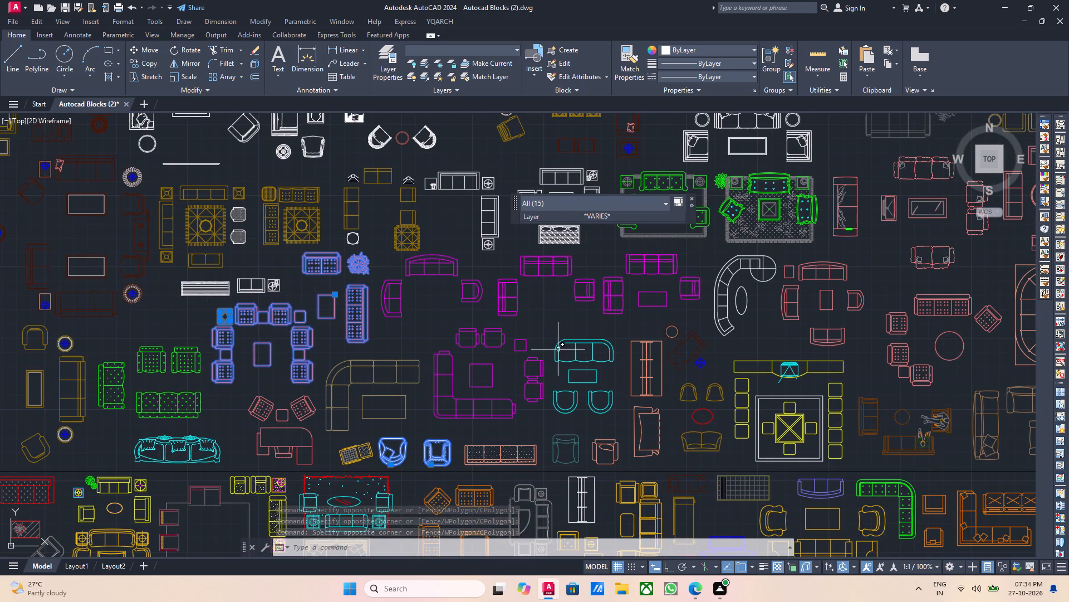
middle_drag(651, 347, 591, 387)
middle_drag(722, 370, 613, 389)
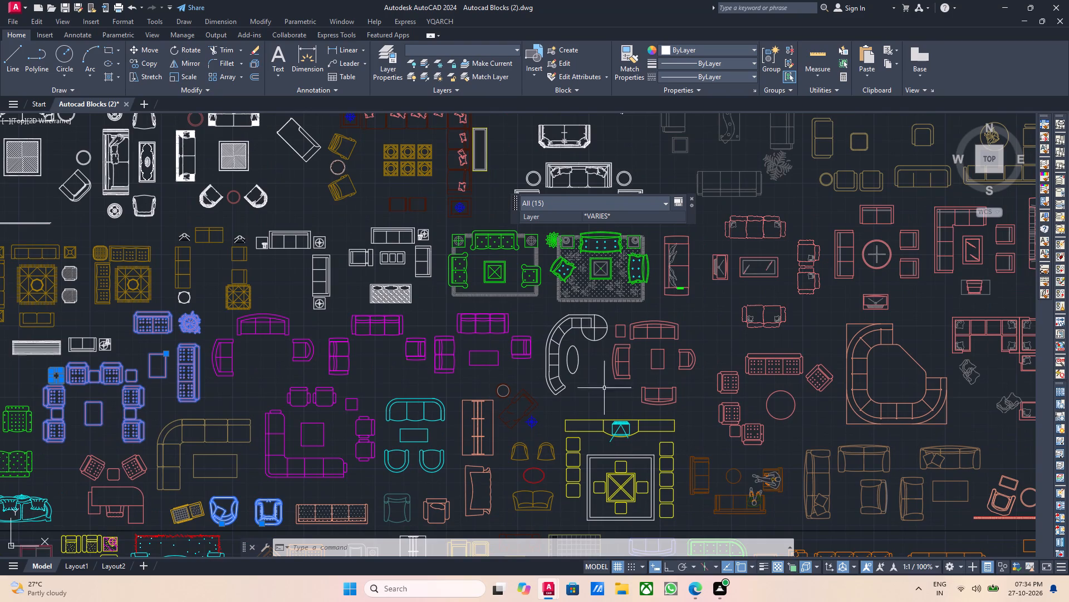
middle_drag(331, 388, 458, 417)
scroll(429, 372, down, 1)
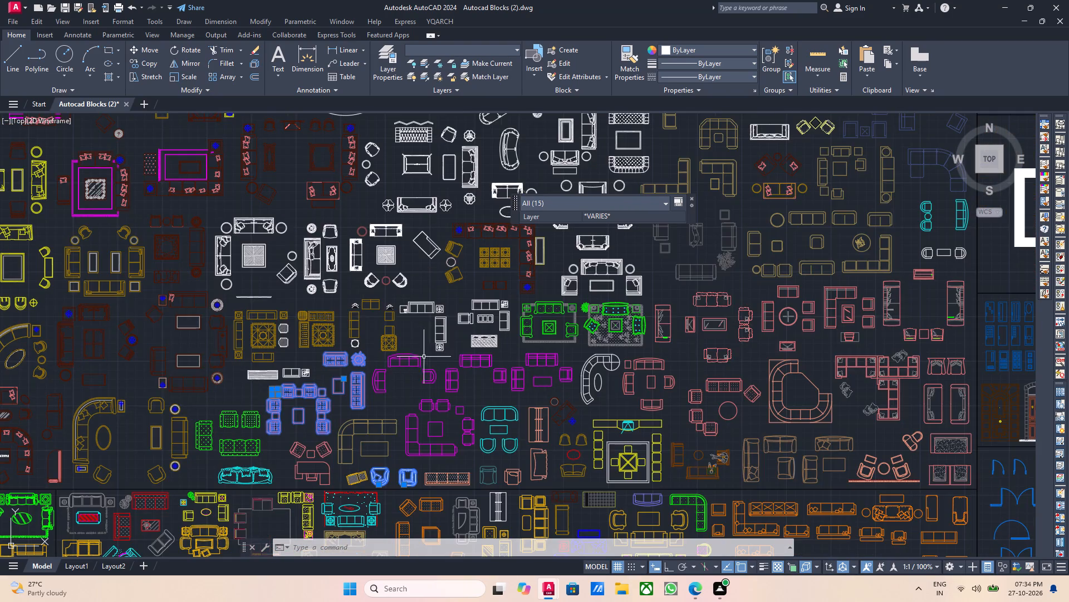
scroll(416, 312, up, 3)
scroll(529, 348, down, 1)
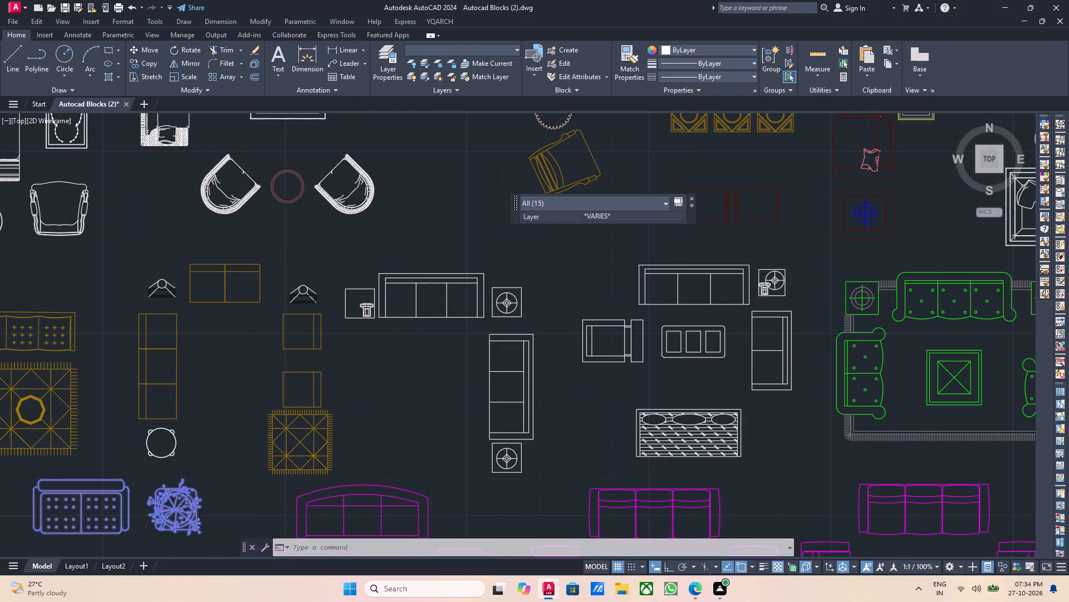
click(561, 293)
click(627, 365)
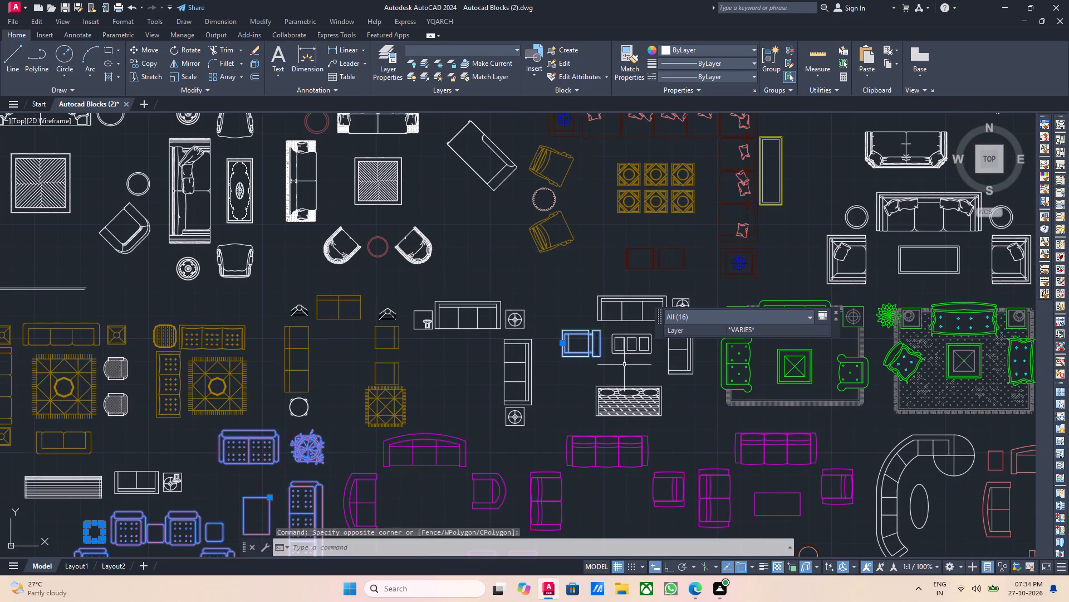
click(704, 403)
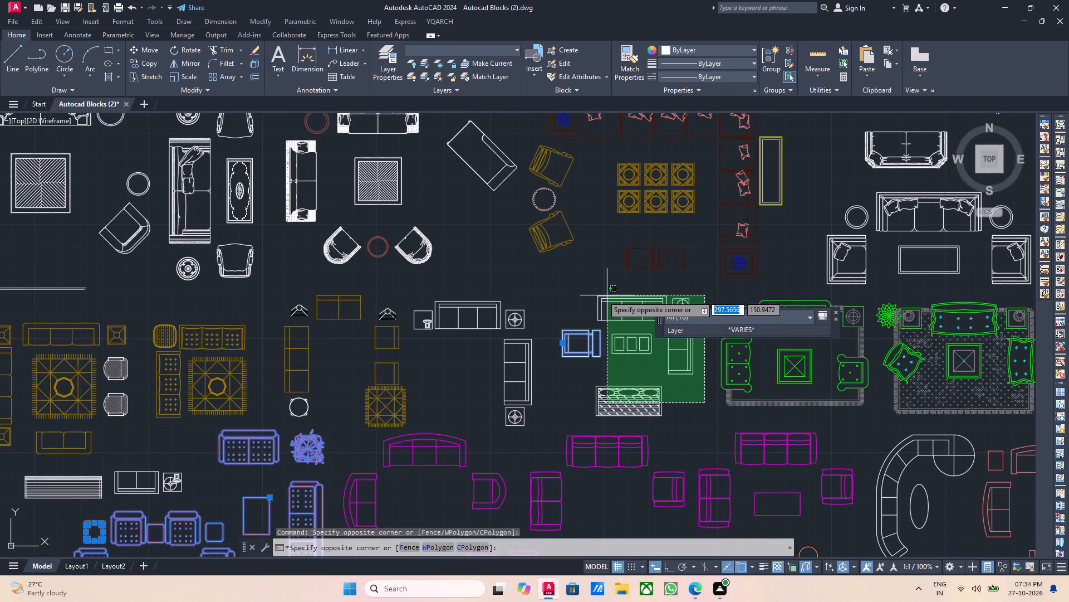
click(584, 295)
Add the cyan three-seat sofa set with its coffee table and two armchairs to the selection.
scroll(553, 355, down, 2)
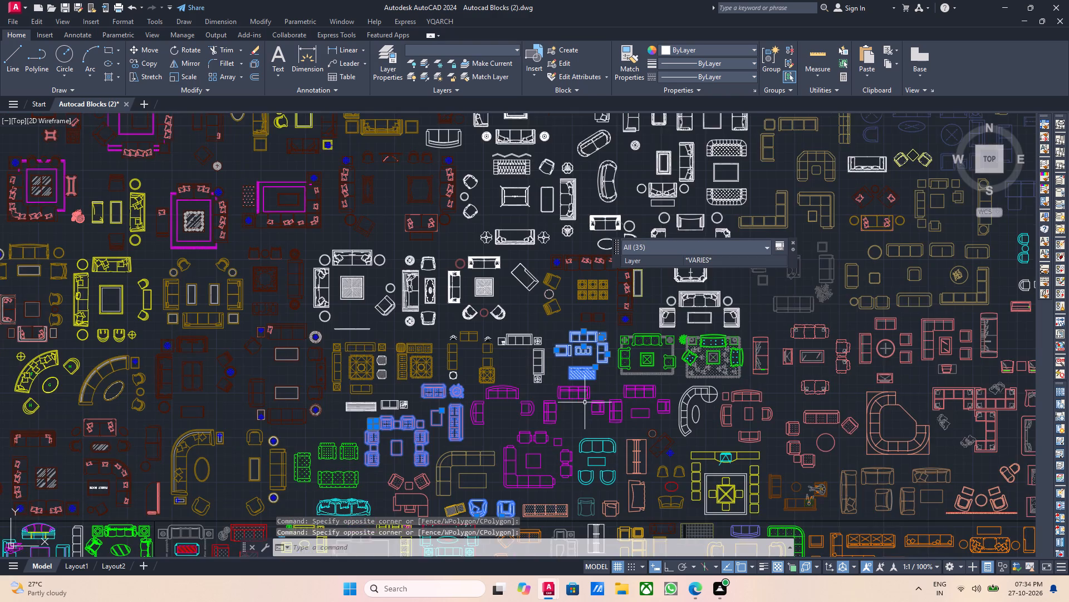
middle_drag(548, 389, 506, 341)
scroll(496, 416, up, 2)
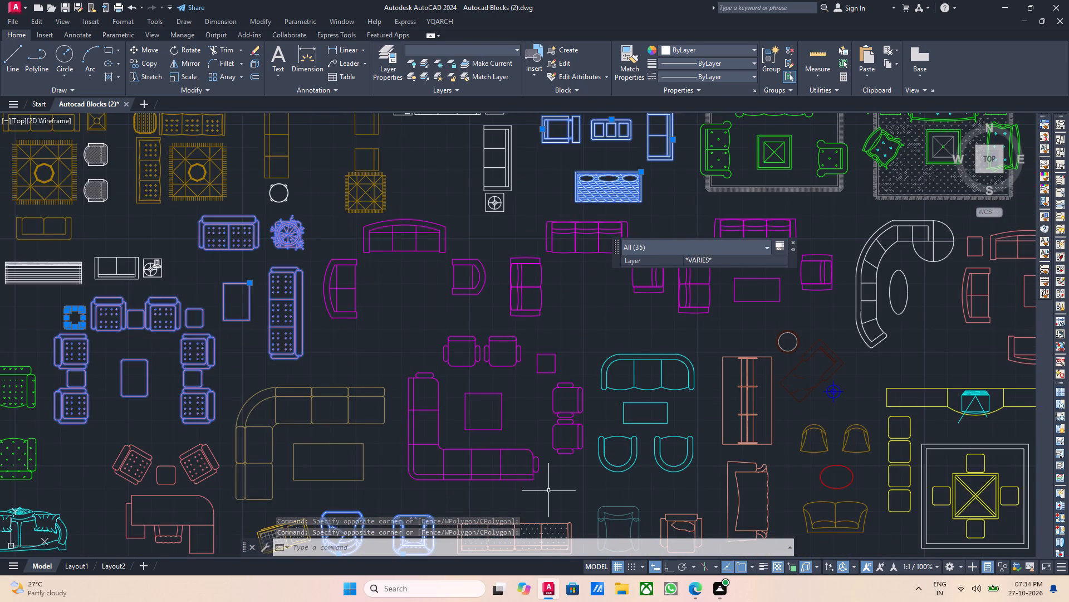
click(695, 473)
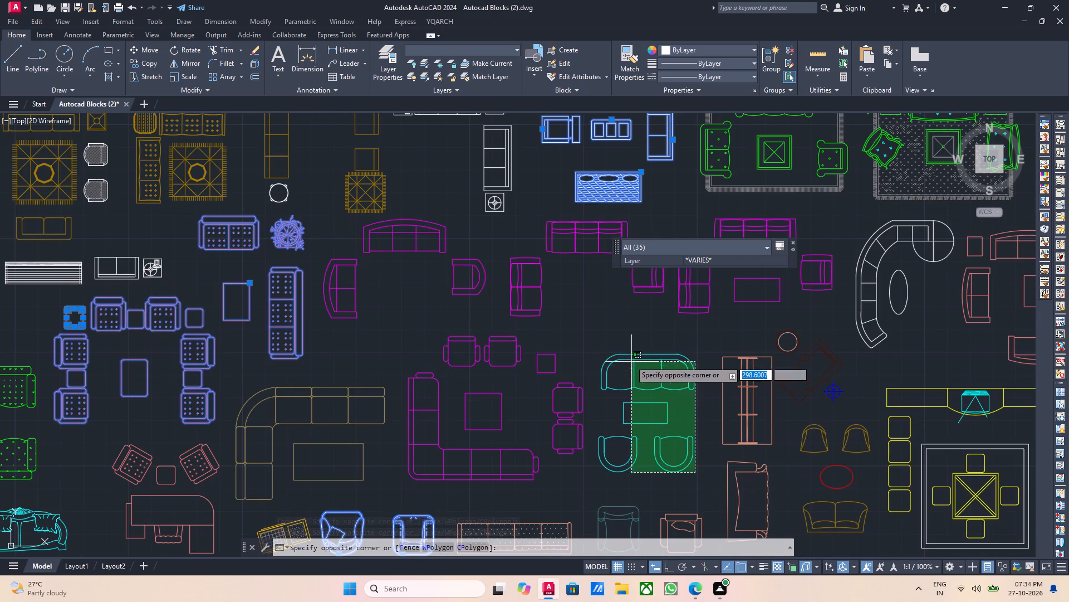
click(602, 352)
scroll(601, 352, down, 2)
middle_drag(541, 395, 523, 380)
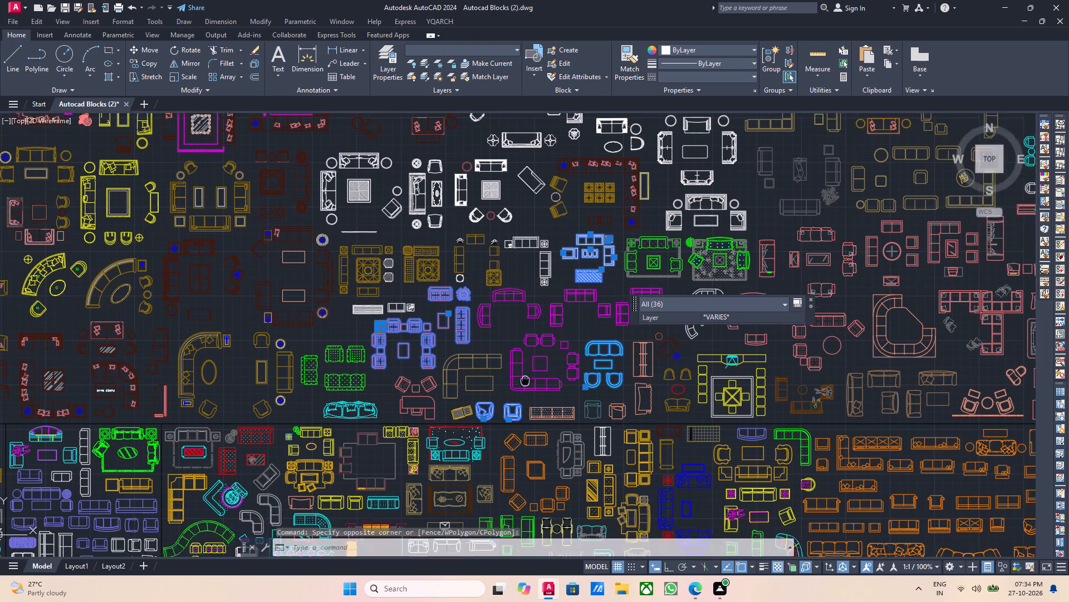
Add the dotted four-seat sofa beside the two selected armchairs to the selection and copy all the selected blocks.
middle_drag(523, 380, 501, 375)
scroll(480, 396, up, 3)
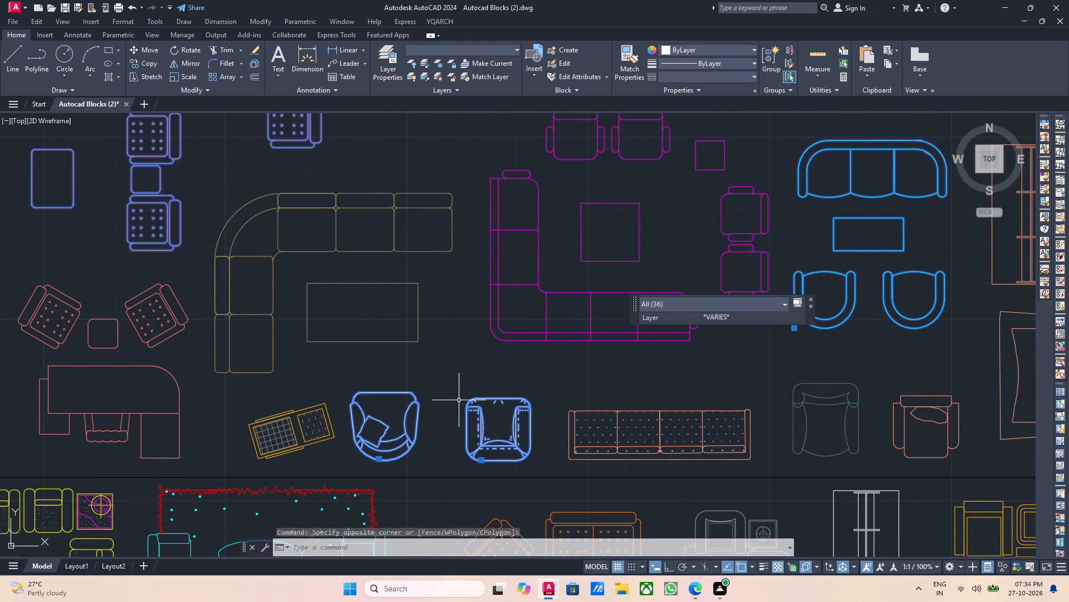
click(761, 467)
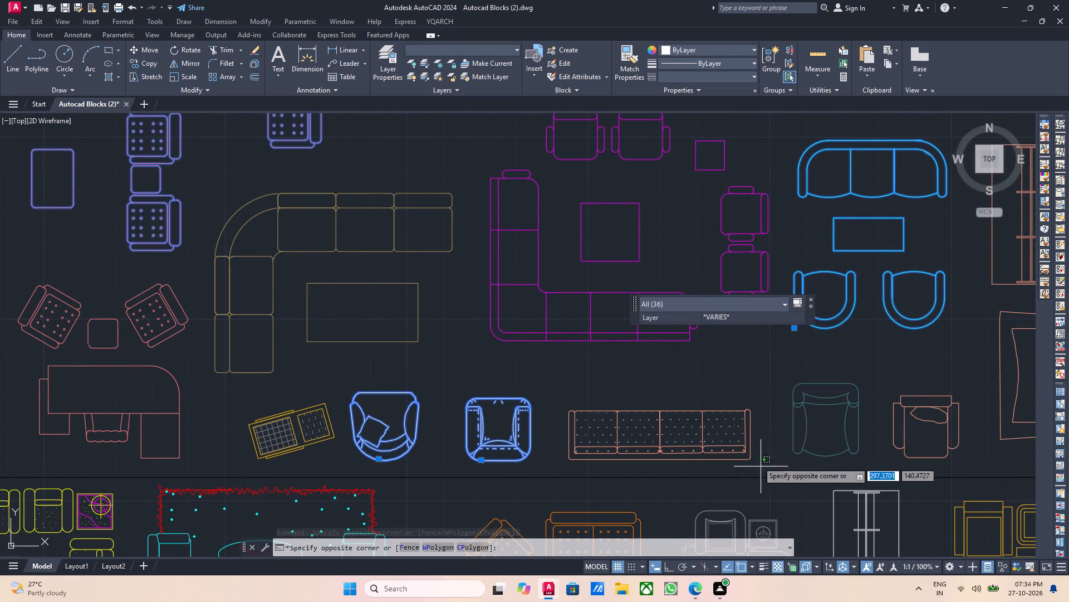
click(568, 392)
key(ctrl+c)
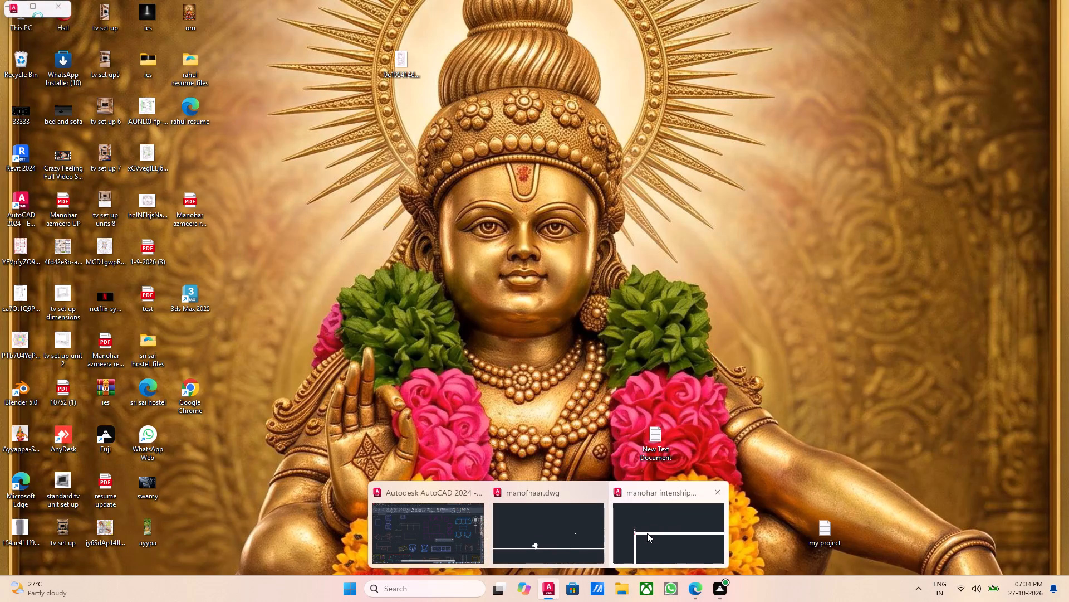
Paste the copied sofa and armchair blocks into the manohar intenship pratice drawing, in the empty area beside the dining table and stove.
click(649, 533)
scroll(546, 436, down, 2)
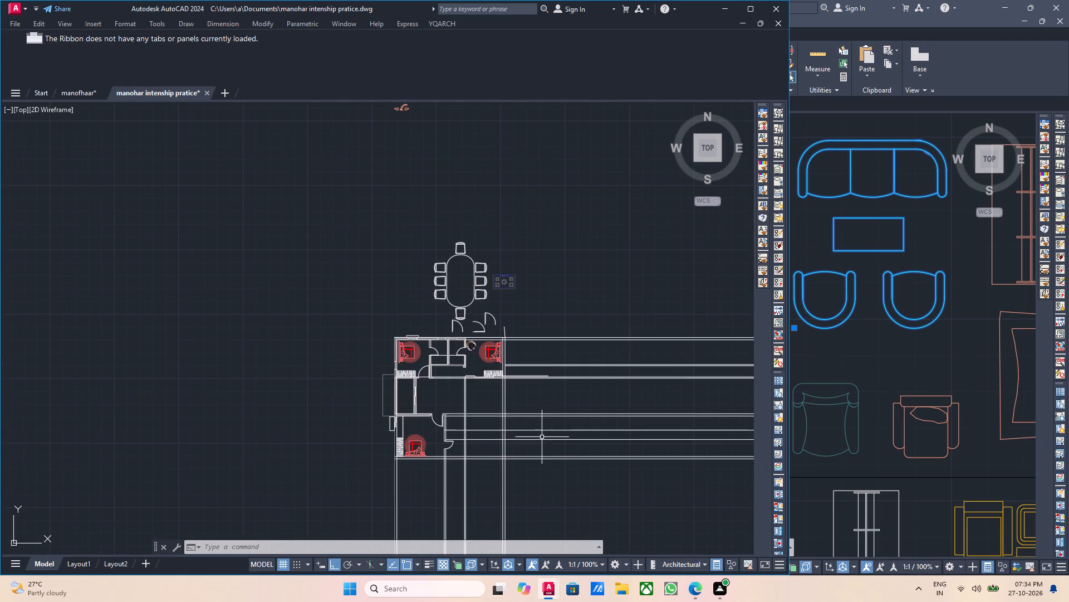
middle_drag(575, 433, 379, 375)
middle_drag(409, 276, 416, 334)
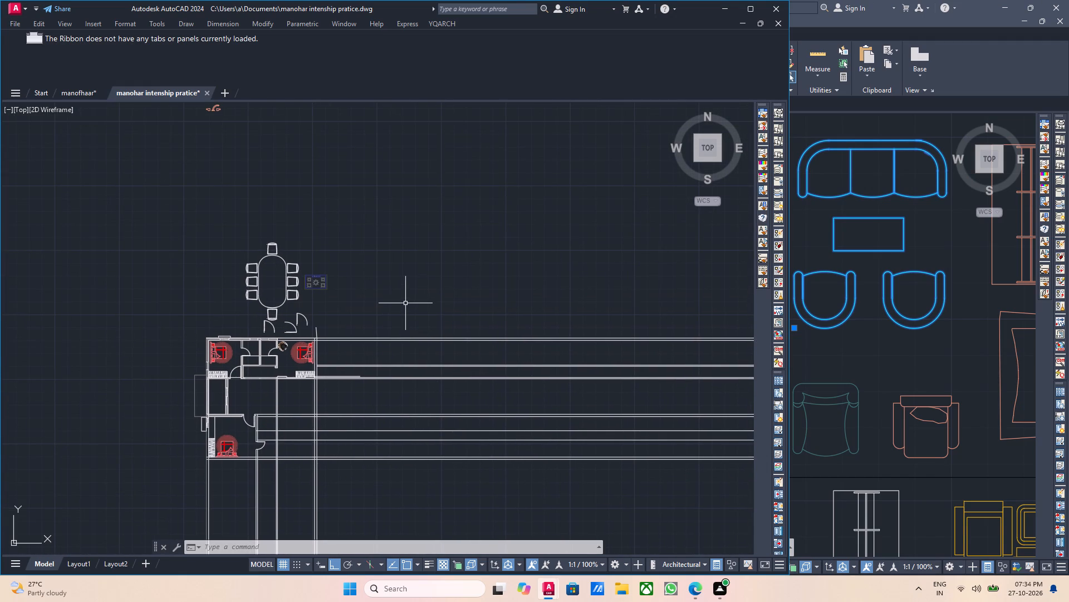
key(ctrl+v)
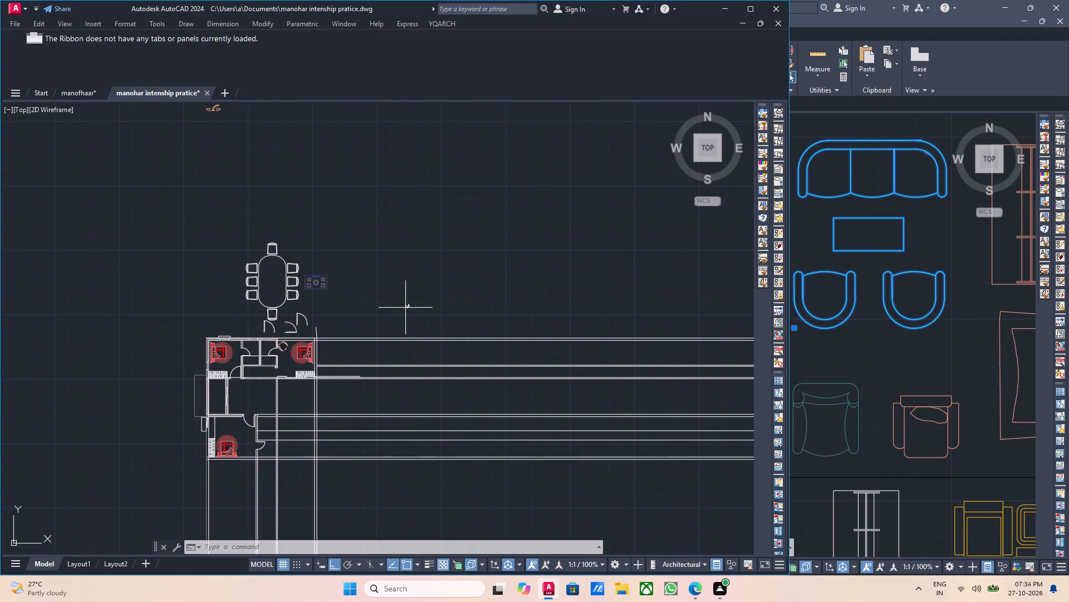
scroll(410, 297, up, 5)
click(418, 303)
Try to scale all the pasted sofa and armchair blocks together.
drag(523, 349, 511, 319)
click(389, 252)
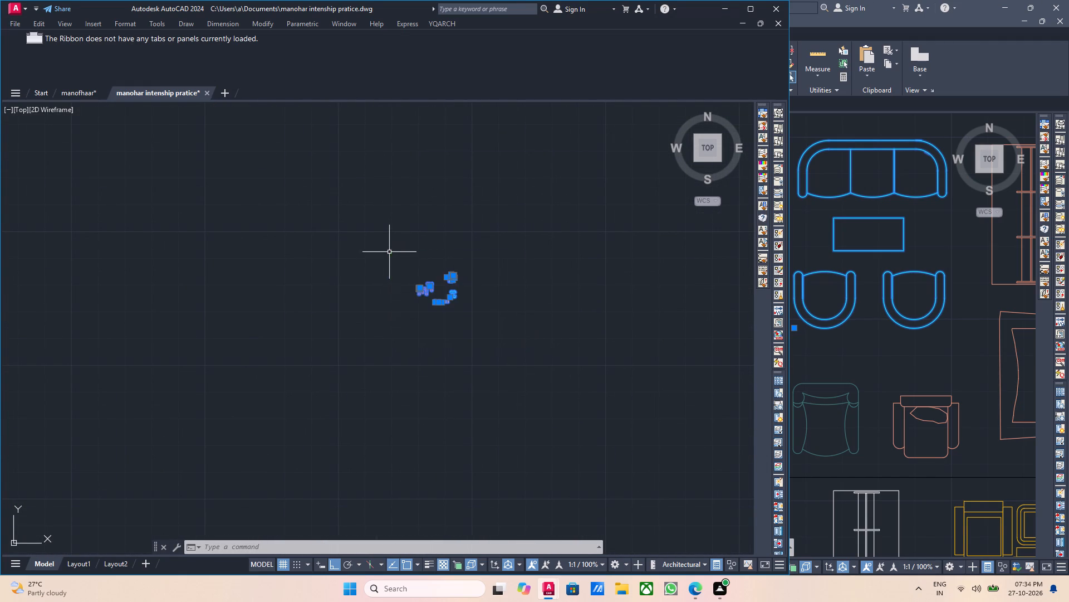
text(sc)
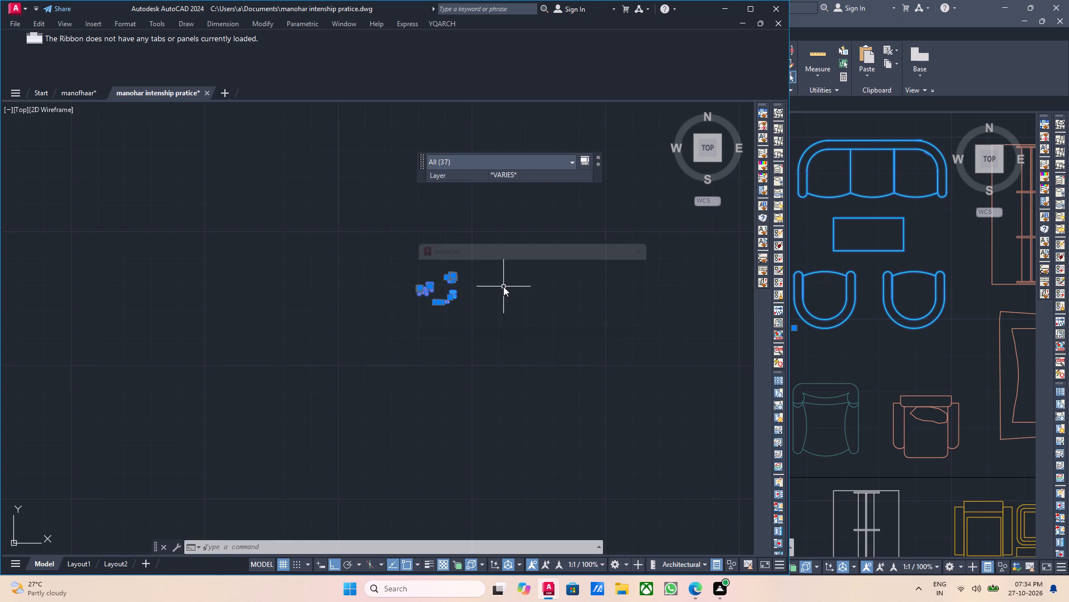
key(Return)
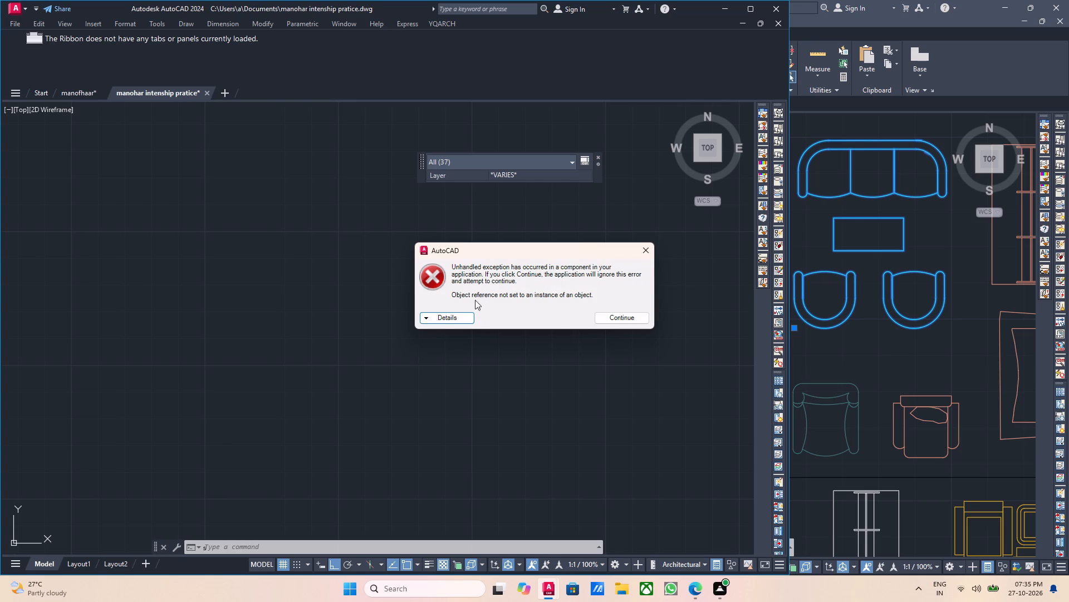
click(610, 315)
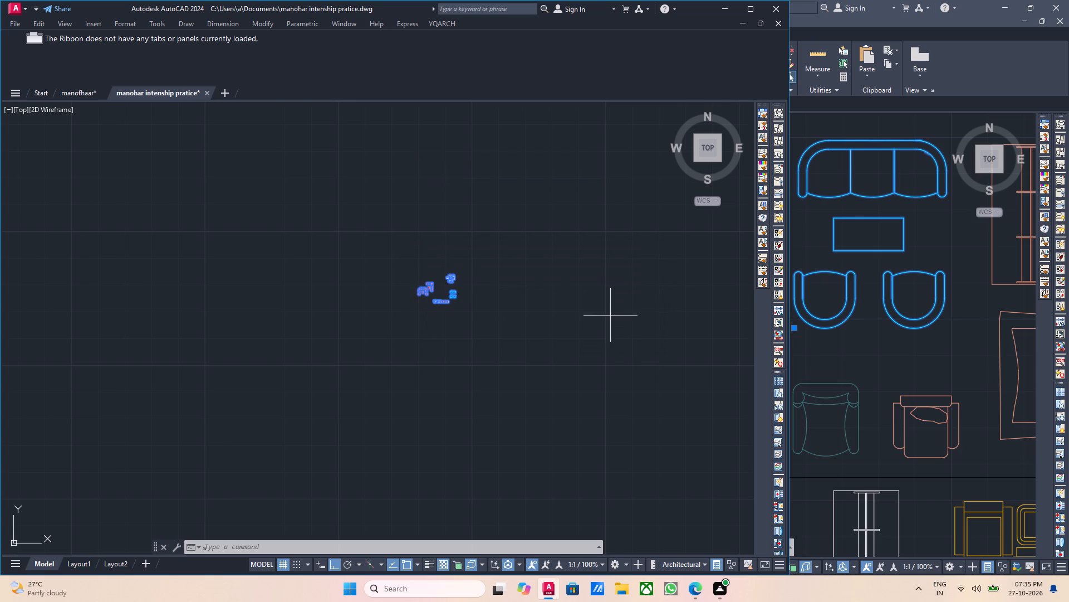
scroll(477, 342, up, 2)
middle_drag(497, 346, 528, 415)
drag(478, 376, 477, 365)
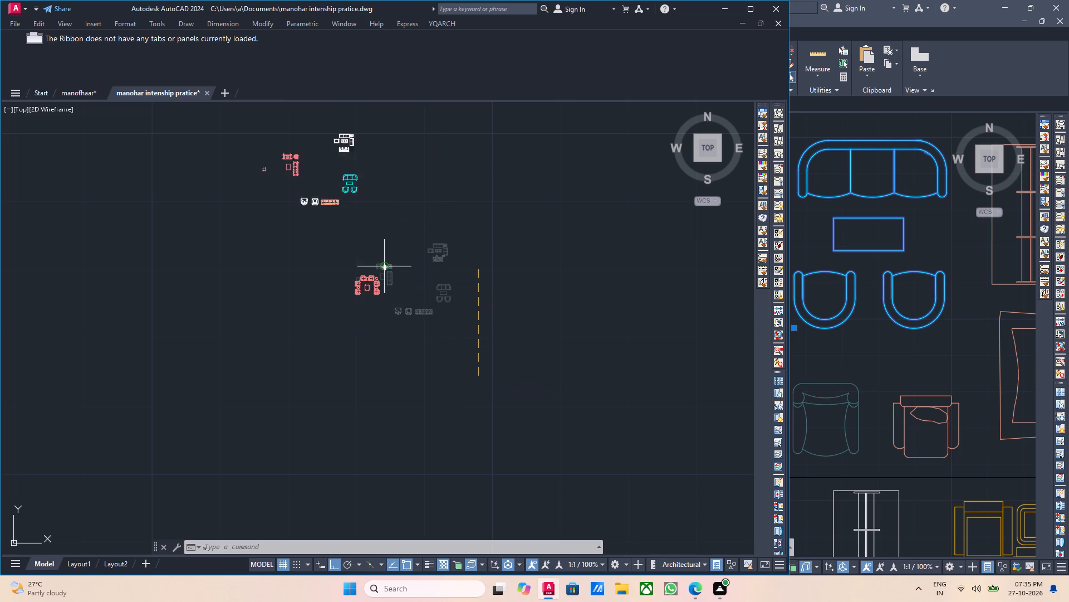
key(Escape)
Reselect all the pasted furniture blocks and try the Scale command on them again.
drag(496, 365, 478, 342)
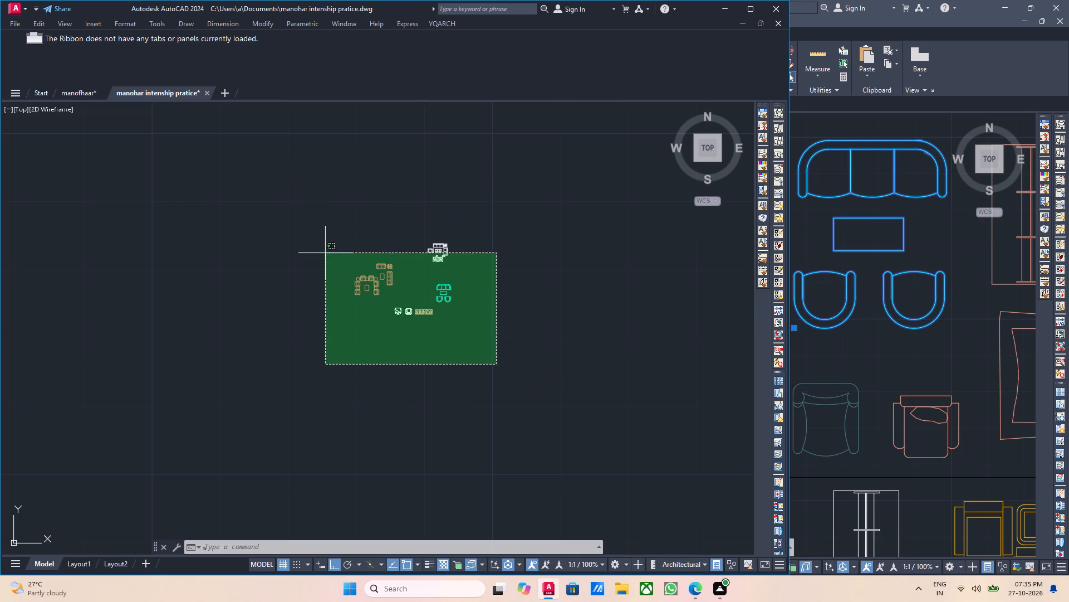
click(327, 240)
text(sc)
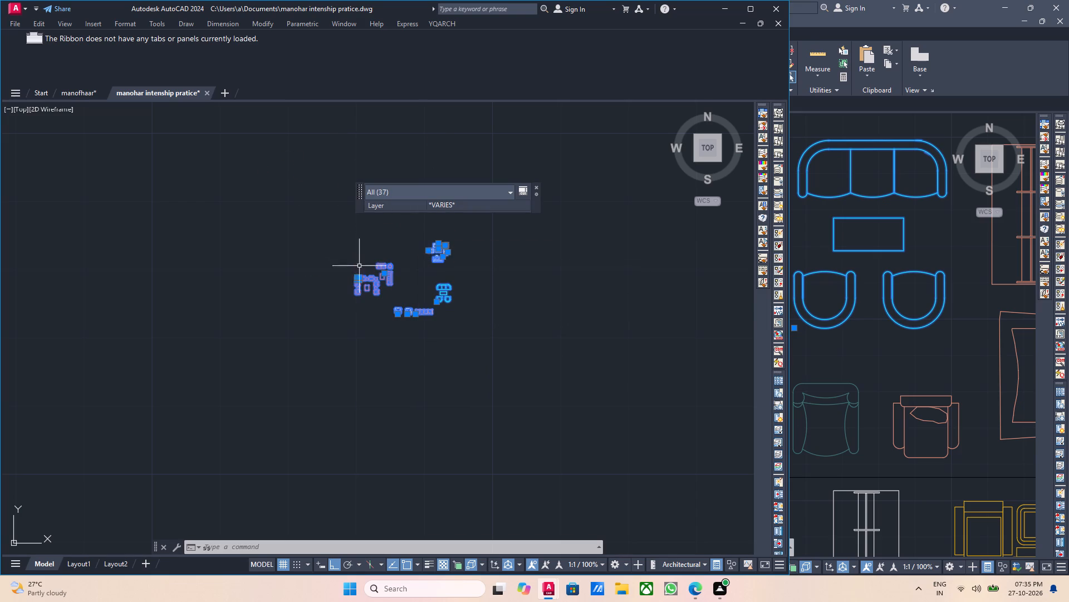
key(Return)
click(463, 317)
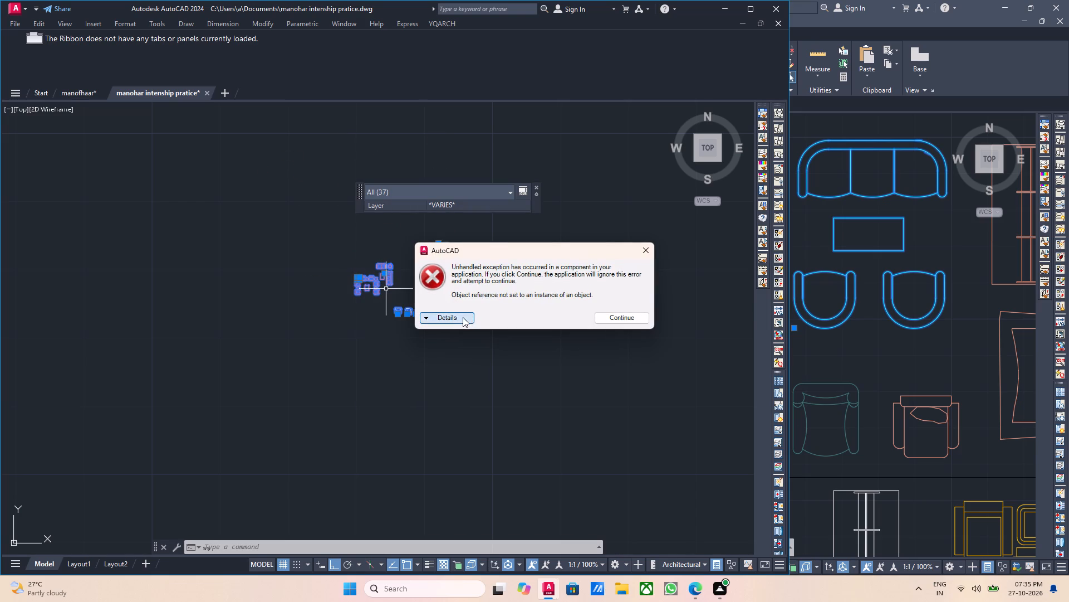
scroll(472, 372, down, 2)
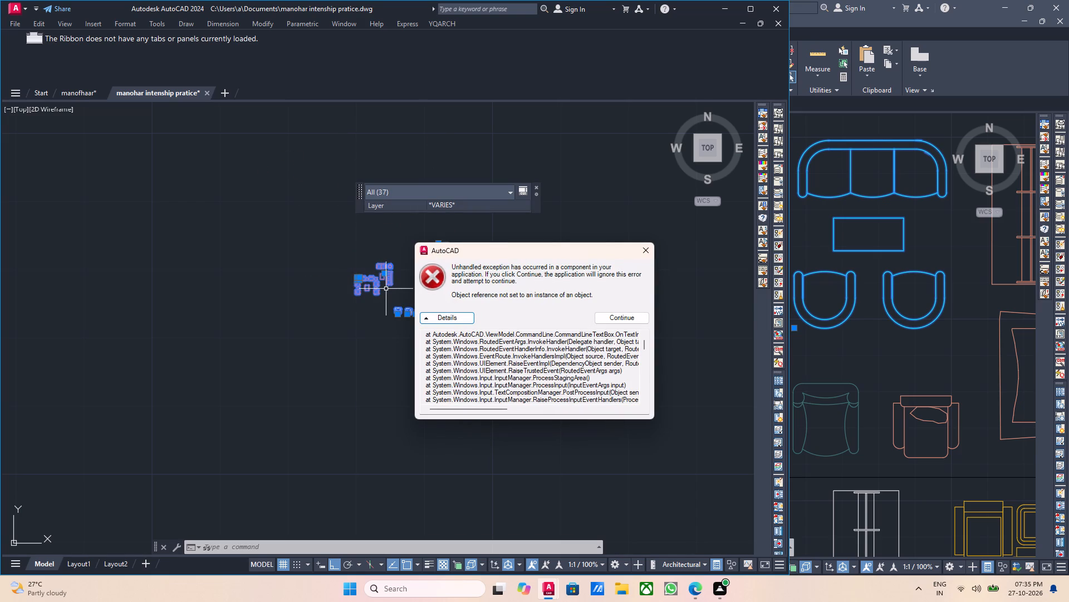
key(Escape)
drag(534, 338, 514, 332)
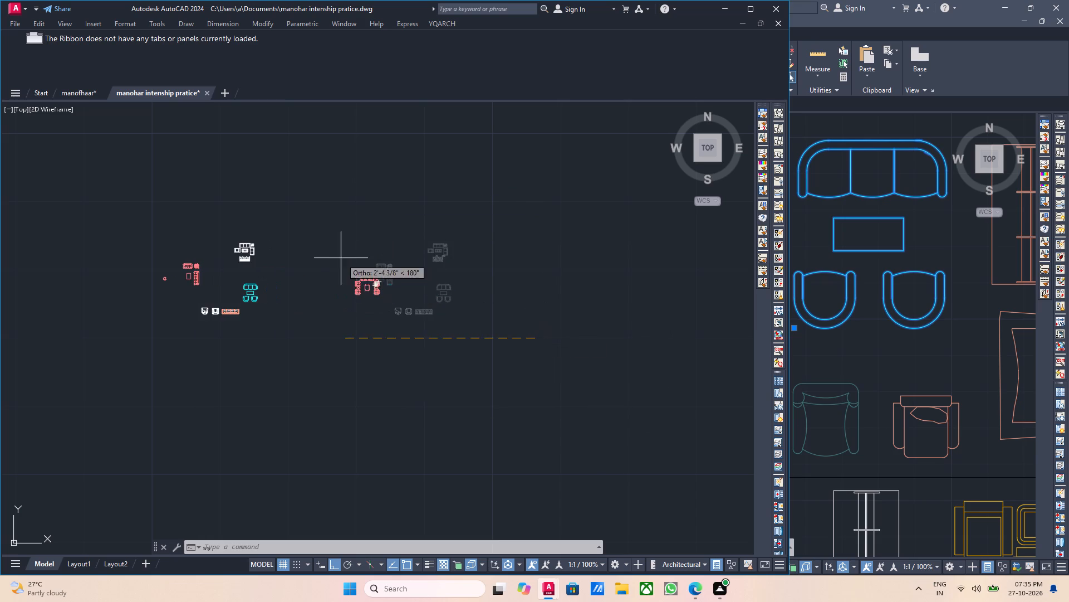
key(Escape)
Select the pasted dotted four-seat sofa block and change its layer to furniture.
scroll(421, 321, up, 3)
drag(447, 307, 444, 300)
click(409, 273)
text(sc)
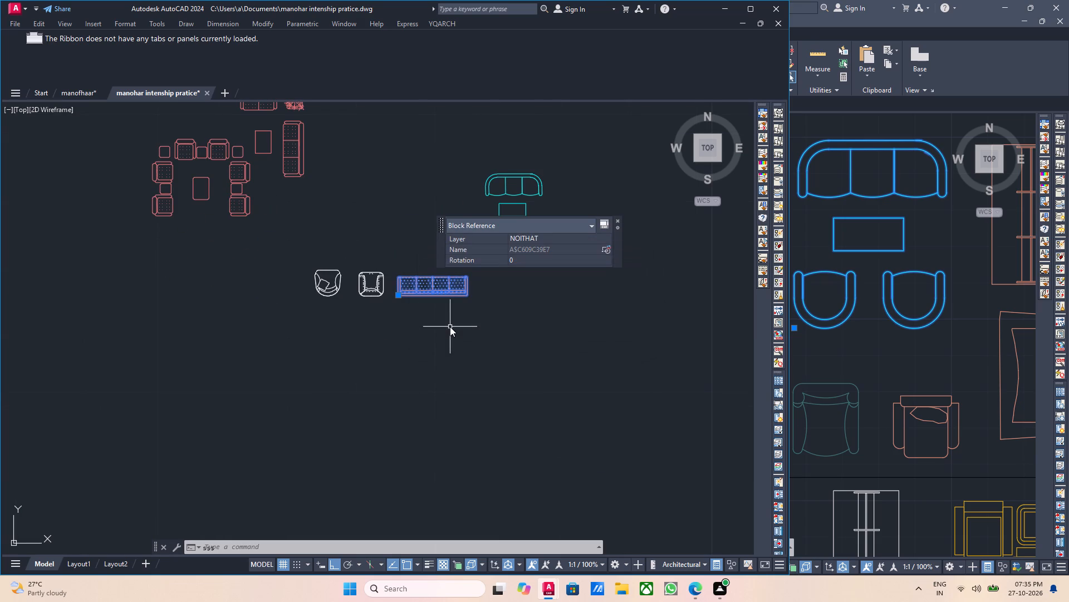
scroll(449, 327, down, 4)
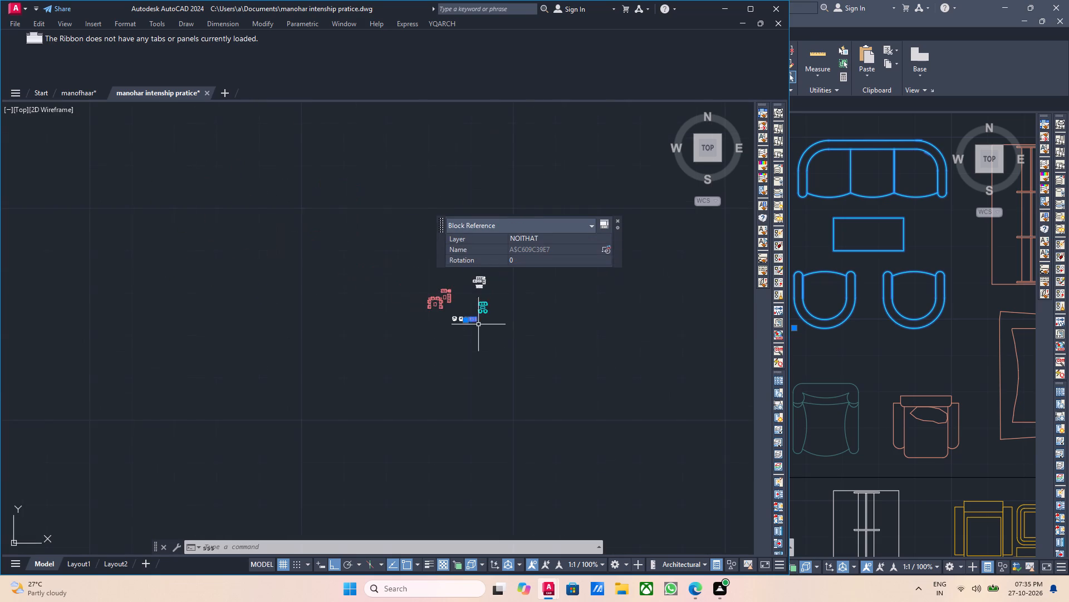
middle_drag(512, 322, 449, 366)
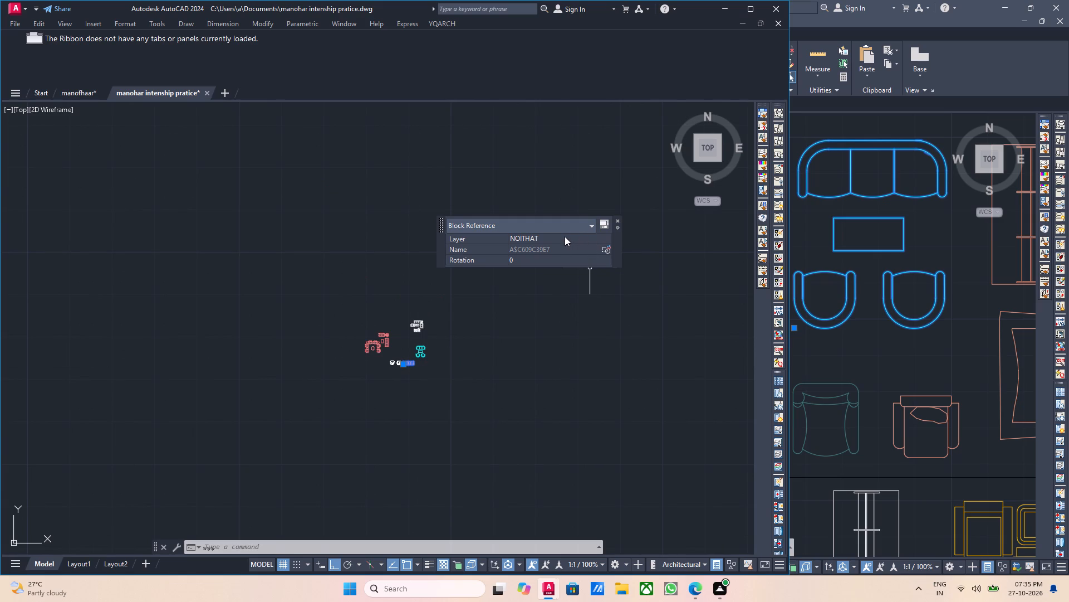
click(565, 236)
click(565, 236)
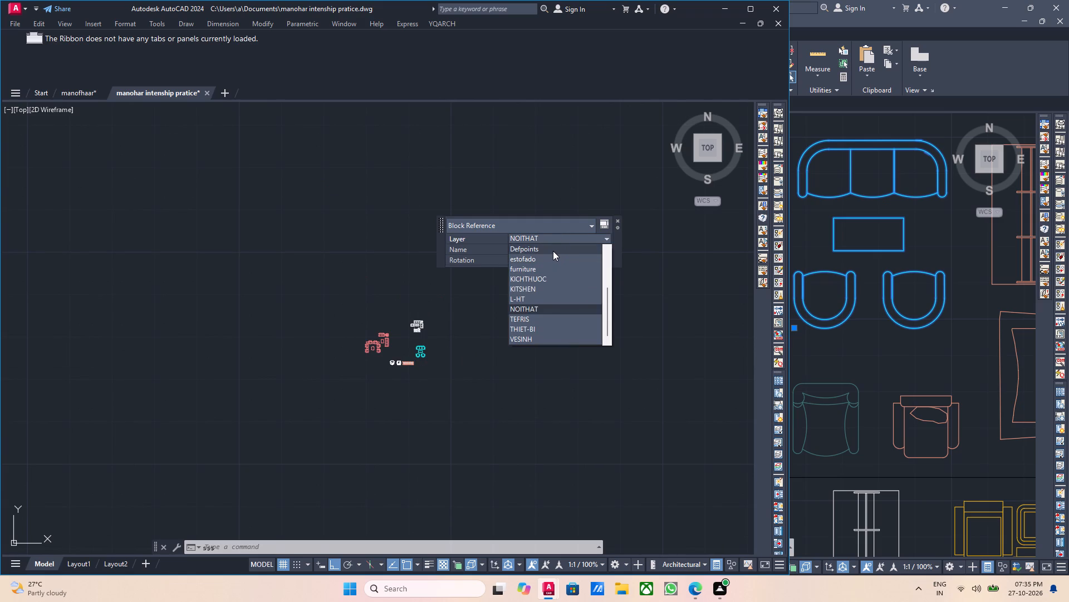
click(543, 267)
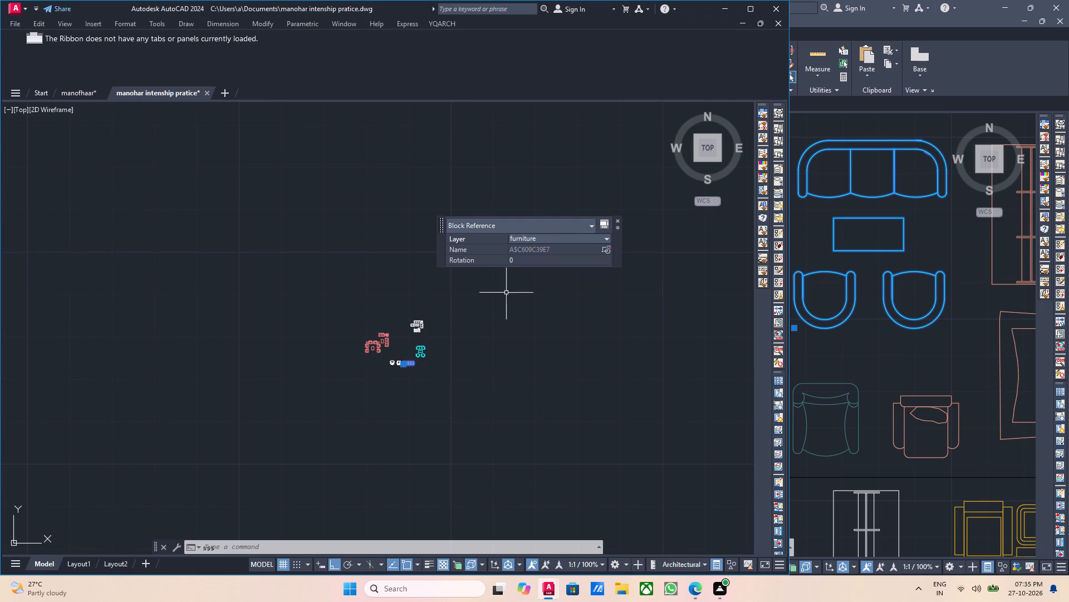
click(479, 362)
drag(464, 370, 408, 345)
drag(483, 417, 479, 414)
drag(479, 414, 426, 368)
click(454, 416)
key(Escape)
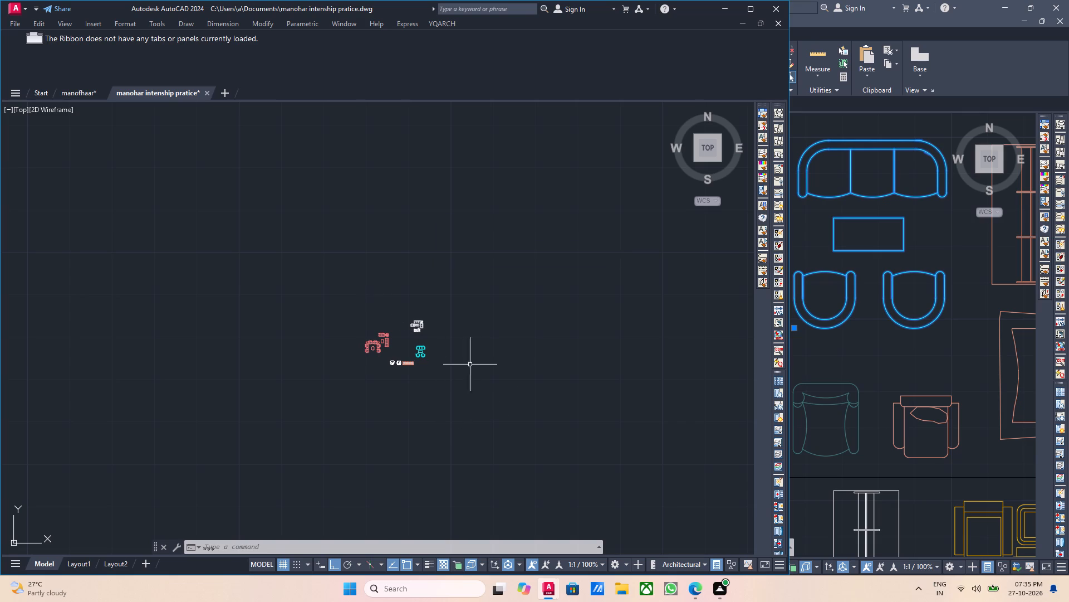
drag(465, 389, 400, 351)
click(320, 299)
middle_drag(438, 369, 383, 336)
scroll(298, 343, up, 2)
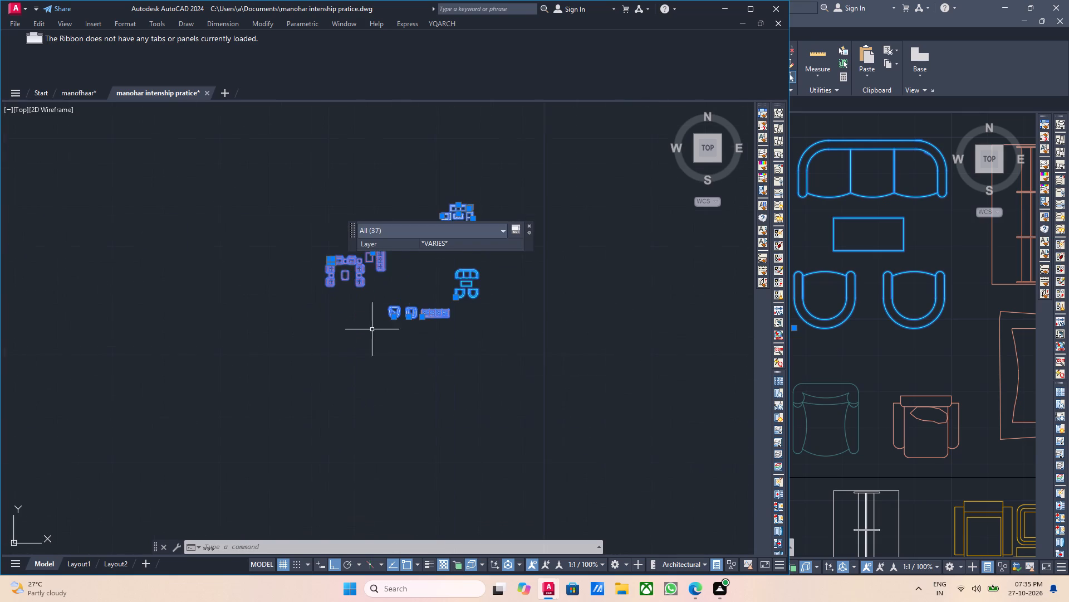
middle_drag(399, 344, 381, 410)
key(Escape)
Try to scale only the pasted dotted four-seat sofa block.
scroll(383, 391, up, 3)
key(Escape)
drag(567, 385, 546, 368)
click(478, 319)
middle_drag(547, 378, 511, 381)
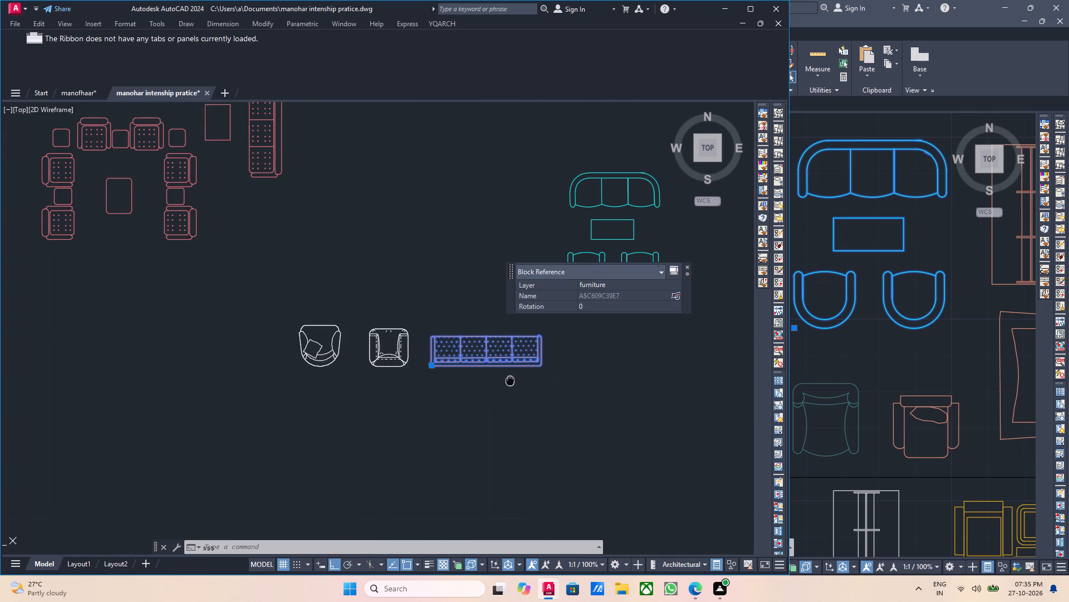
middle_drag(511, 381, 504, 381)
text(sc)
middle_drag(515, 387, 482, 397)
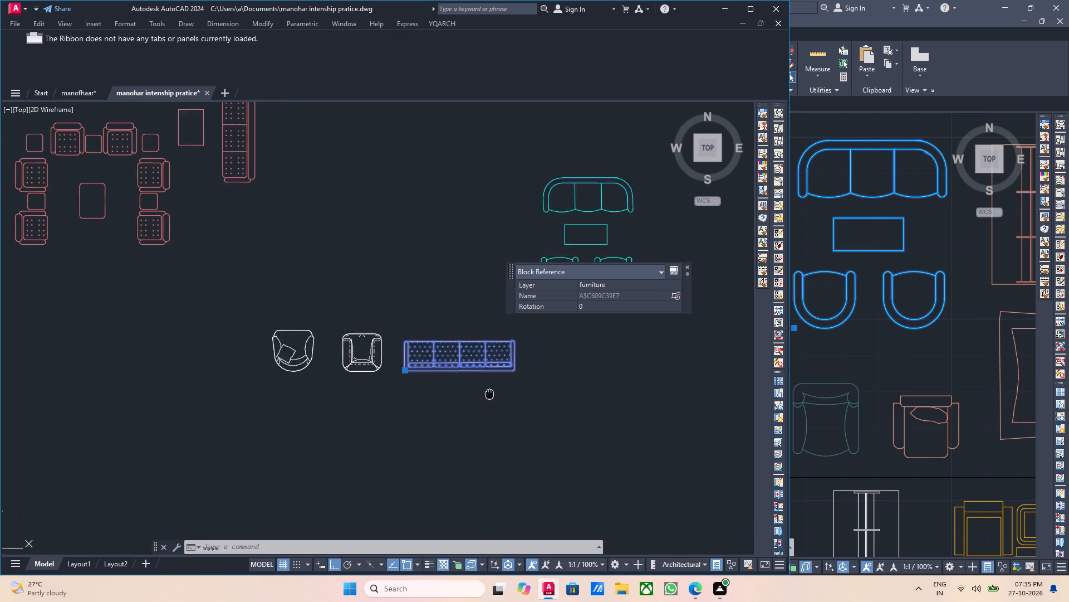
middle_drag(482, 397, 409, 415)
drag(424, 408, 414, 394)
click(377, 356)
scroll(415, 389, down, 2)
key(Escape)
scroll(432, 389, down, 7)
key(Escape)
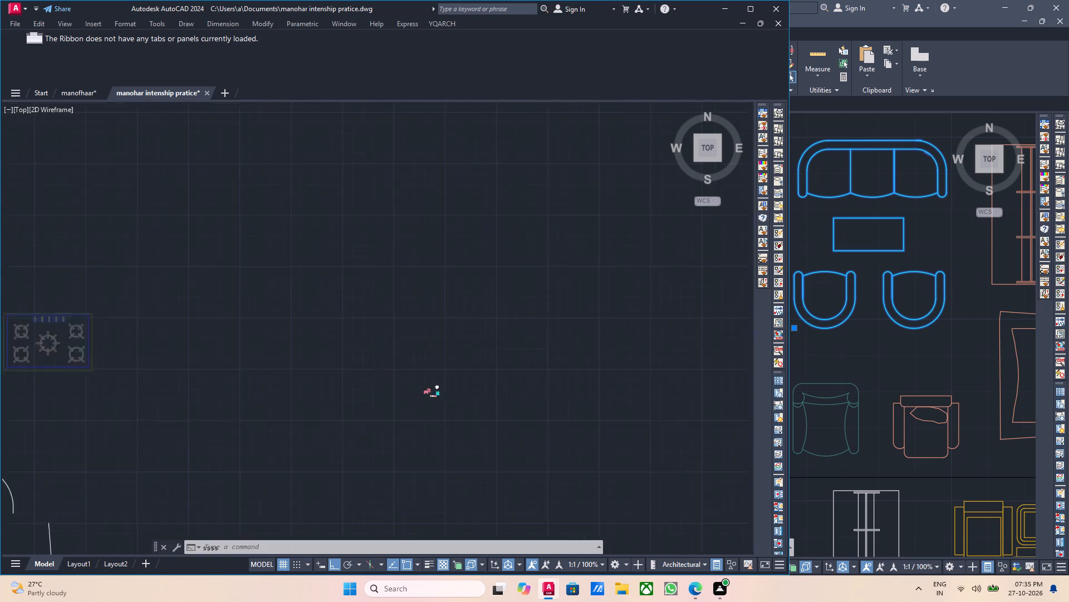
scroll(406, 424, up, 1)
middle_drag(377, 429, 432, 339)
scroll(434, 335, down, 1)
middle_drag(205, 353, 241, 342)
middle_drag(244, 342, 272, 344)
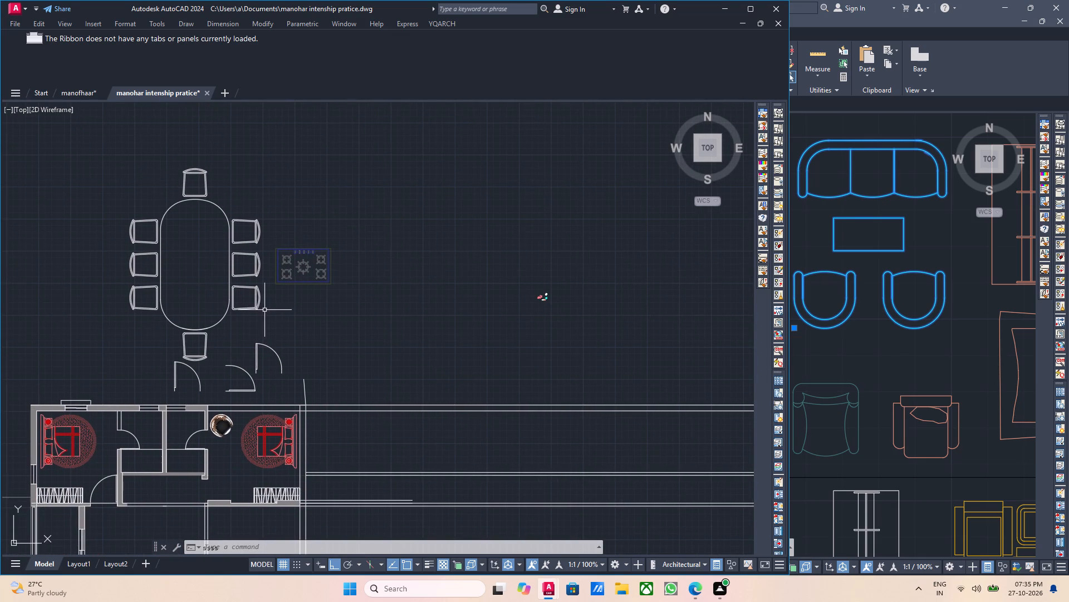
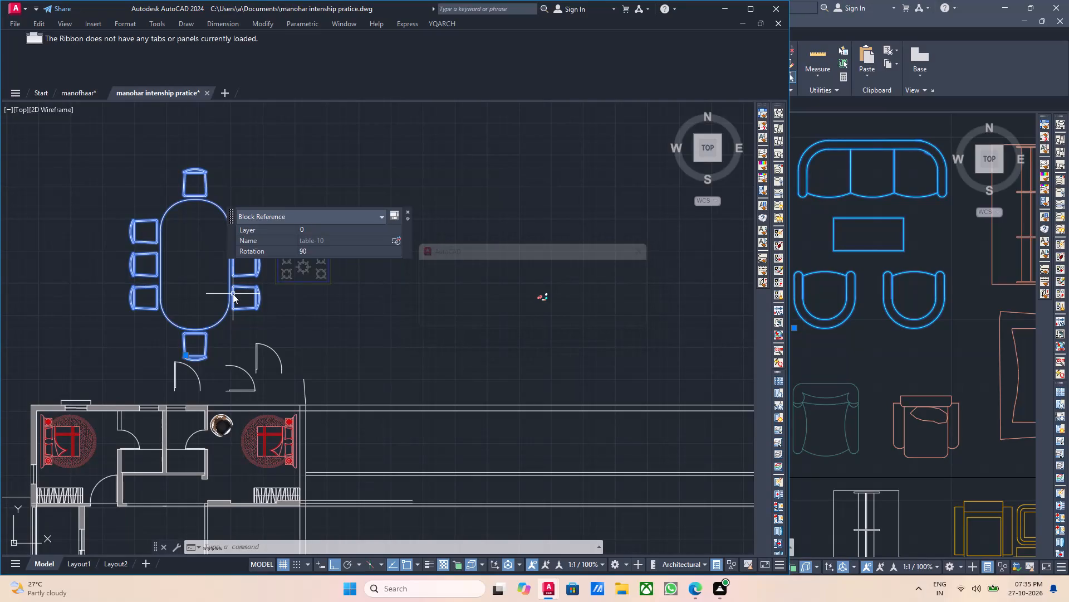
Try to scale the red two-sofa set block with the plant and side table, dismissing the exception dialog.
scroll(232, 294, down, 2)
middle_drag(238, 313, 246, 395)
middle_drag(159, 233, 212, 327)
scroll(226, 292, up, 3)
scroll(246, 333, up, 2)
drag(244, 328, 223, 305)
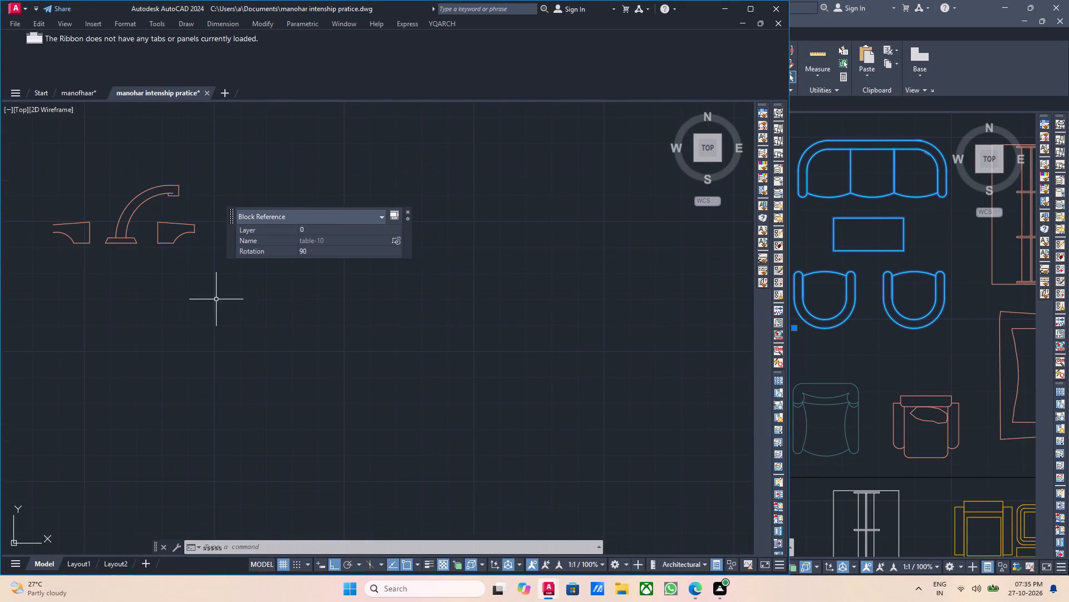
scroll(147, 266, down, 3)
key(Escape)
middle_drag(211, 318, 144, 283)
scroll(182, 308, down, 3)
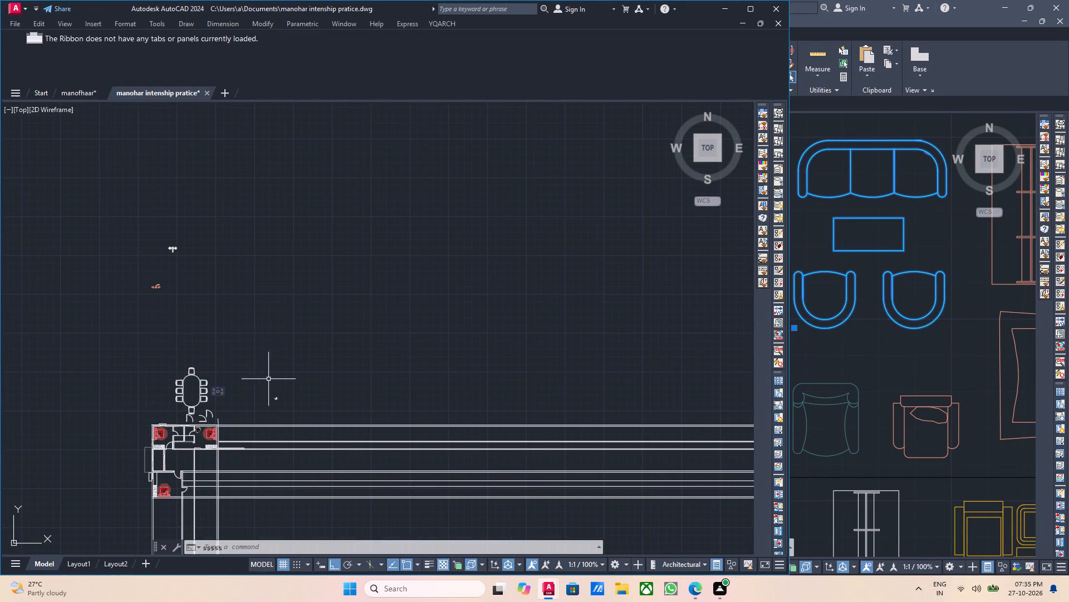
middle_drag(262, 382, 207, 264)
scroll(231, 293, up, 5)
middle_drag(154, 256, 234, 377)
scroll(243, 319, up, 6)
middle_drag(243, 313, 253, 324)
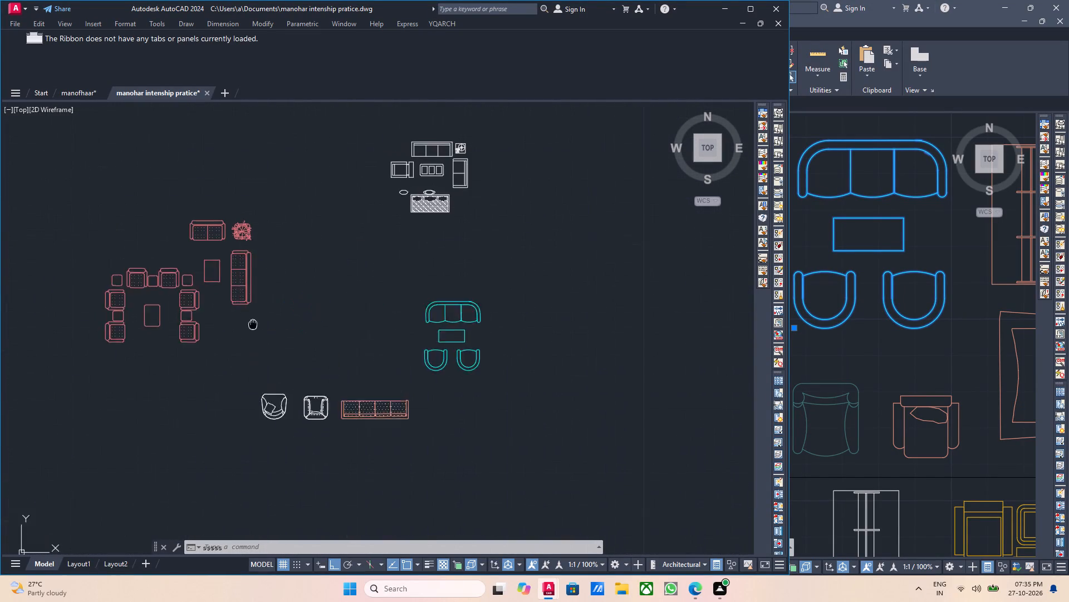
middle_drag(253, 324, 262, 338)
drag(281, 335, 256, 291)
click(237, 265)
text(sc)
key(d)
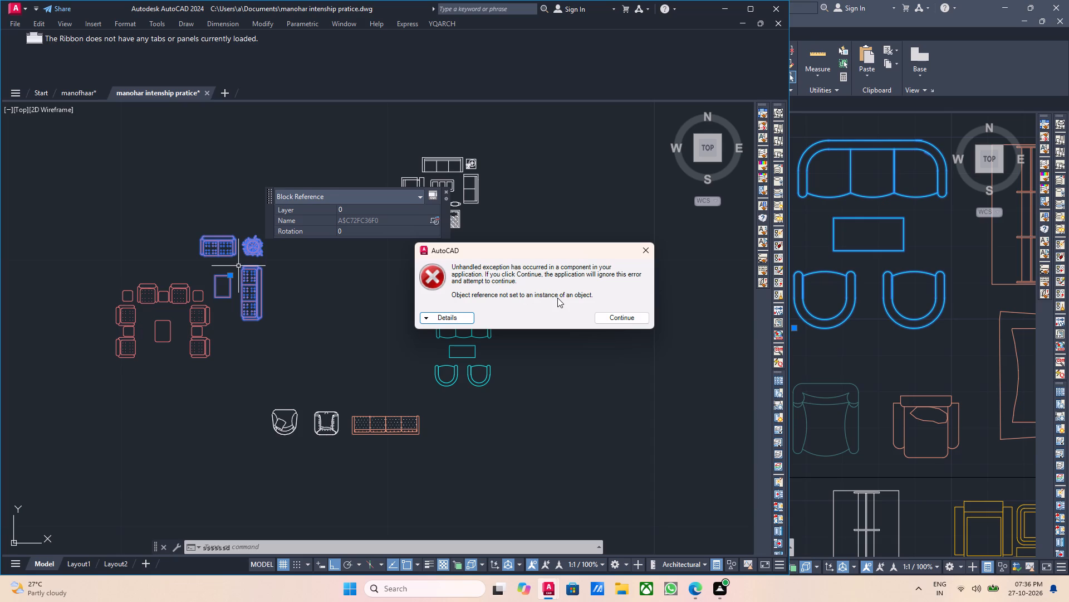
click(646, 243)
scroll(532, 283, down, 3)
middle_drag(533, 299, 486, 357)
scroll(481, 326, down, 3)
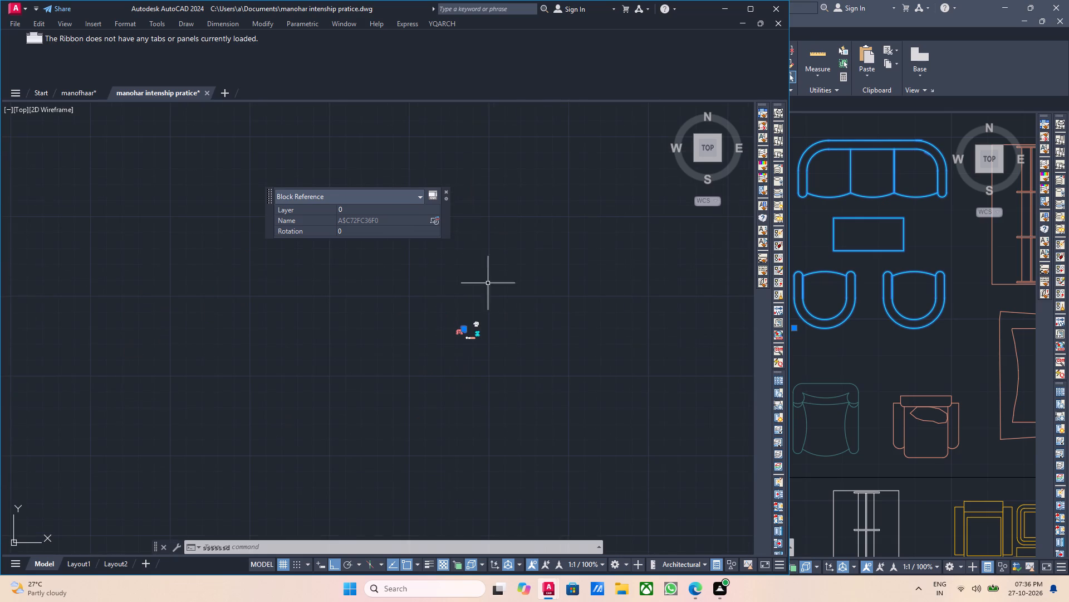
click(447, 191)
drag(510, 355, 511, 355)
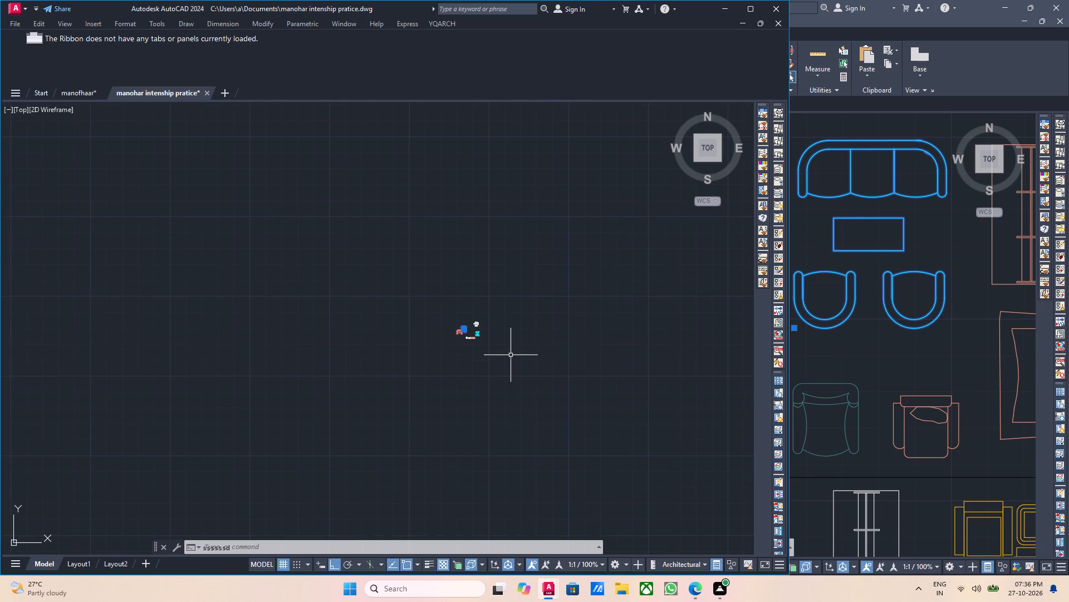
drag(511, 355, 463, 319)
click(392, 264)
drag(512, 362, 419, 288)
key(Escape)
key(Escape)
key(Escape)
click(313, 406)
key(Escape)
Clear the leftover stray characters from the command line.
scroll(240, 536, up, 3)
drag(228, 541, 232, 548)
click(234, 551)
key(BackSpace)
key(BackSpace)
key(BackSpace)
key(BackSpace)
key(BackSpace)
key(BackSpace)
key(BackSpace)
key(BackSpace)
key(BackSpace)
key(BackSpace)
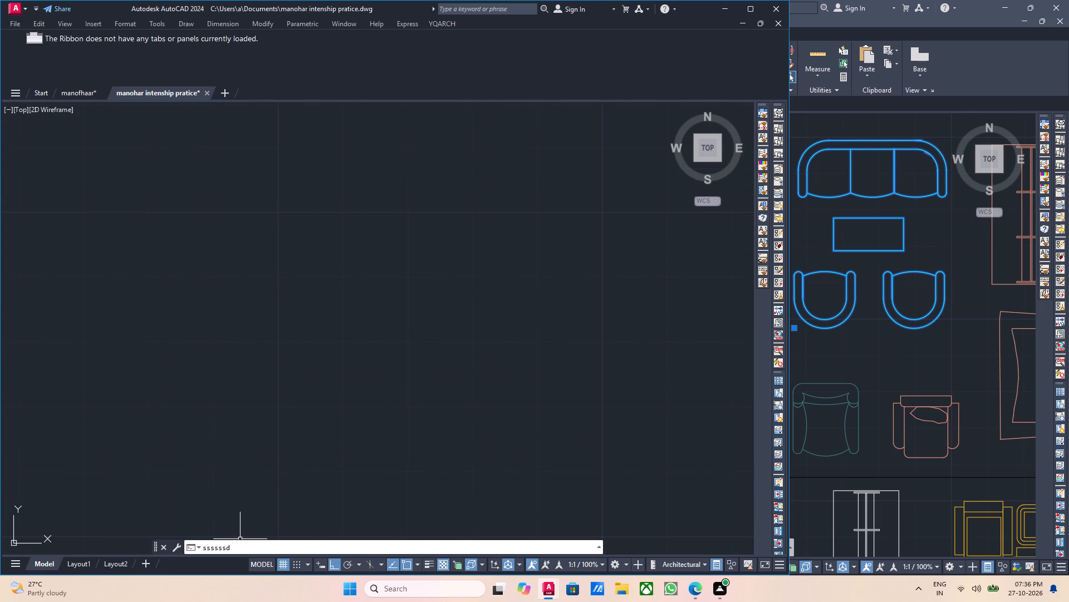
click(266, 541)
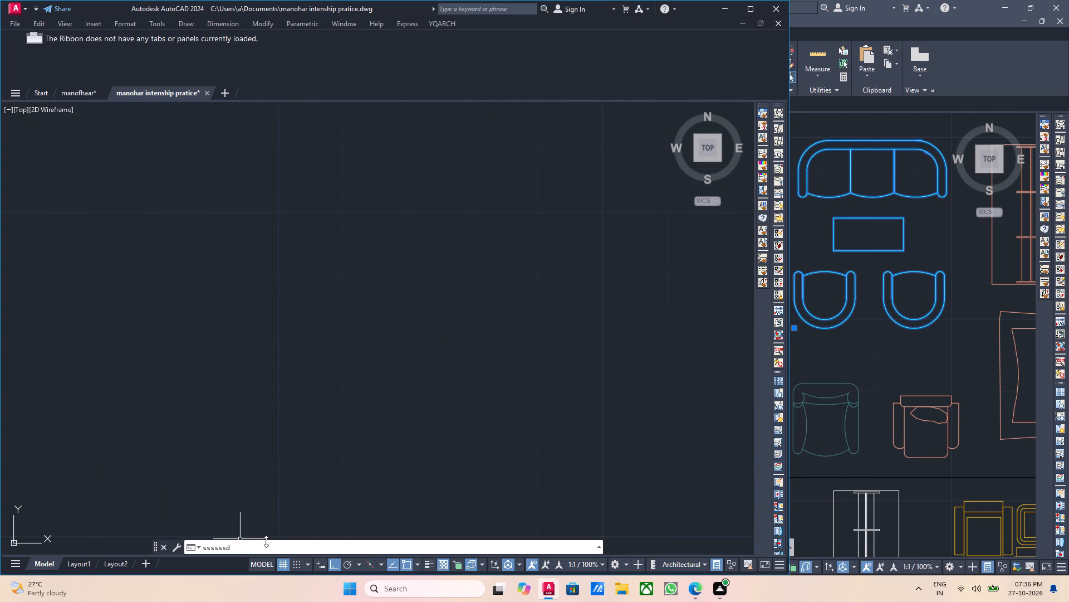
click(262, 548)
key(BackSpace)
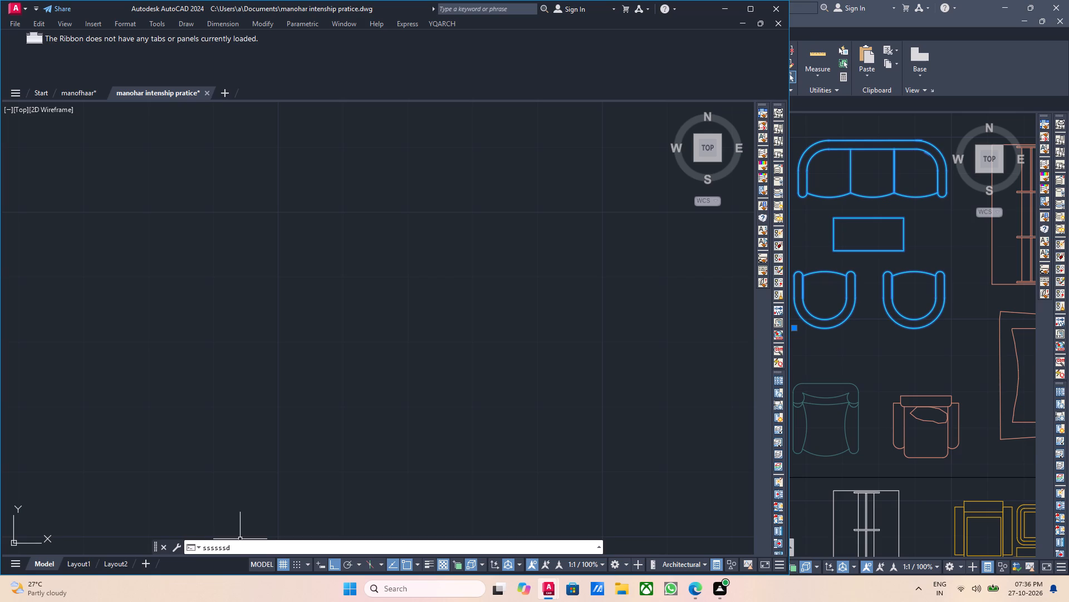
click(262, 548)
click(262, 548)
key(BackSpace)
key(BackSpace)
key(BackSpace)
key(BackSpace)
key(BackSpace)
key(BackSpace)
key(BackSpace)
key(BackSpace)
key(BackSpace)
key(BackSpace)
key(BackSpace)
key(BackSpace)
key(BackSpace)
key(BackSpace)
key(BackSpace)
key(BackSpace)
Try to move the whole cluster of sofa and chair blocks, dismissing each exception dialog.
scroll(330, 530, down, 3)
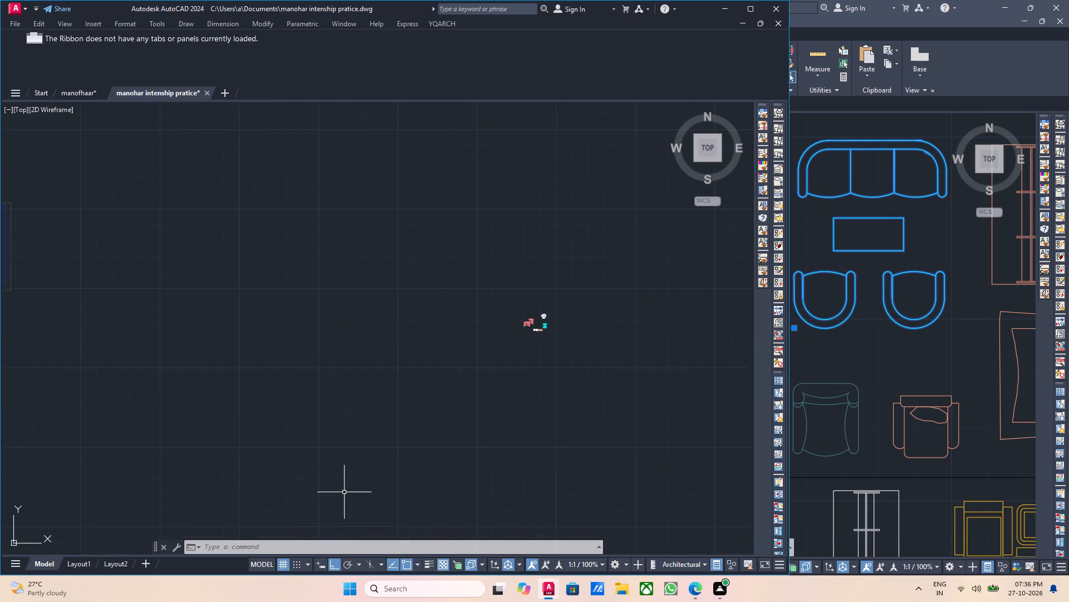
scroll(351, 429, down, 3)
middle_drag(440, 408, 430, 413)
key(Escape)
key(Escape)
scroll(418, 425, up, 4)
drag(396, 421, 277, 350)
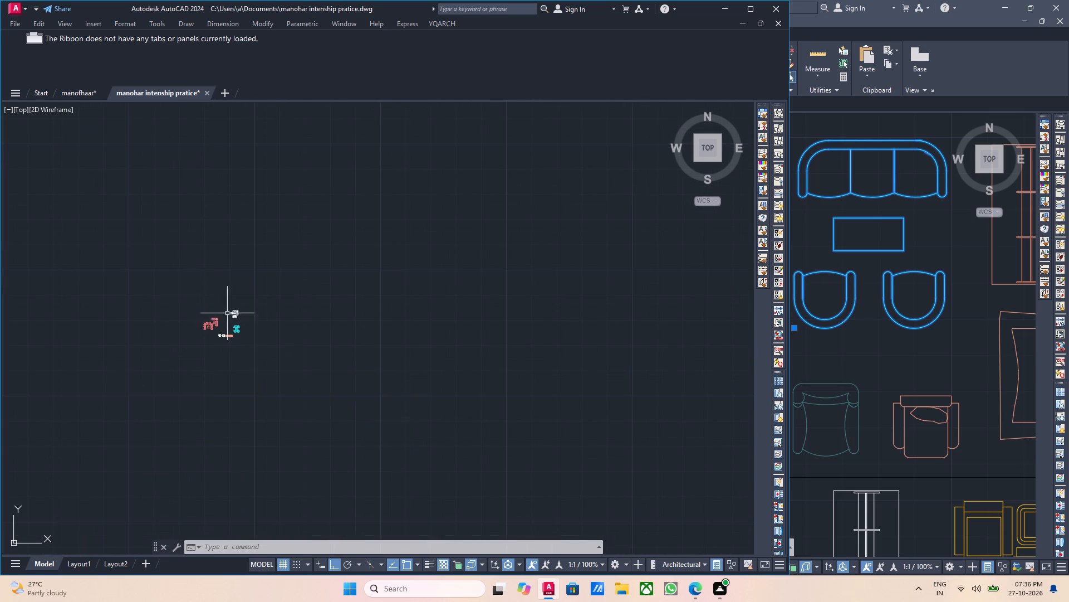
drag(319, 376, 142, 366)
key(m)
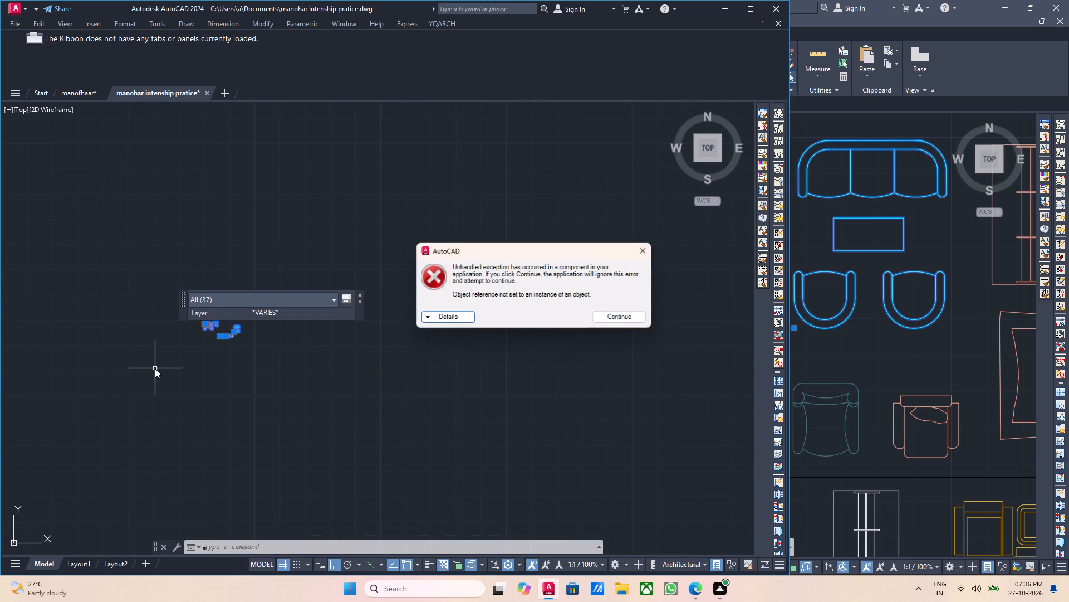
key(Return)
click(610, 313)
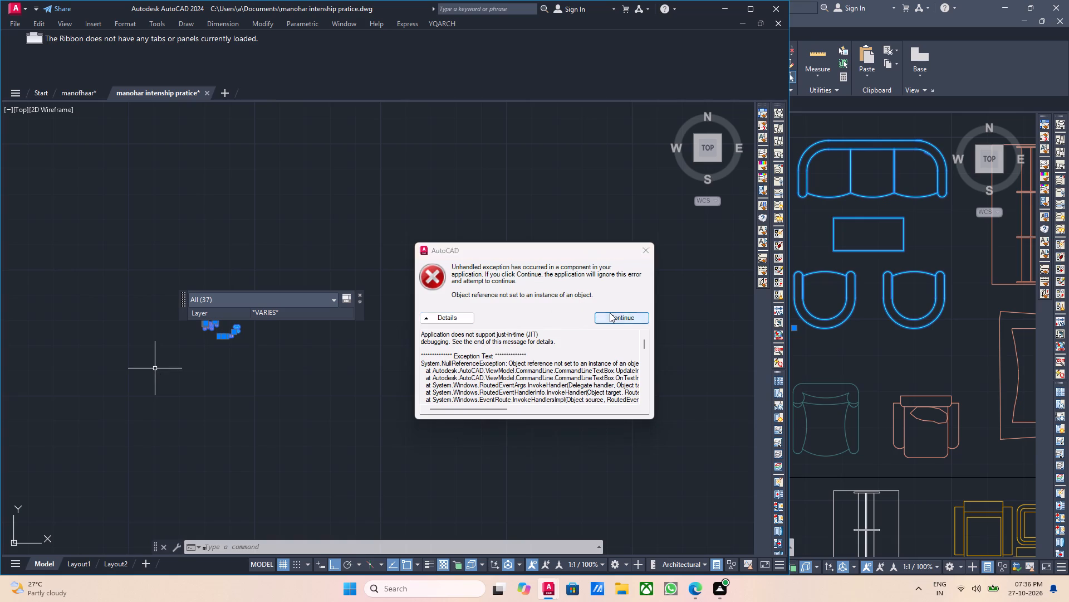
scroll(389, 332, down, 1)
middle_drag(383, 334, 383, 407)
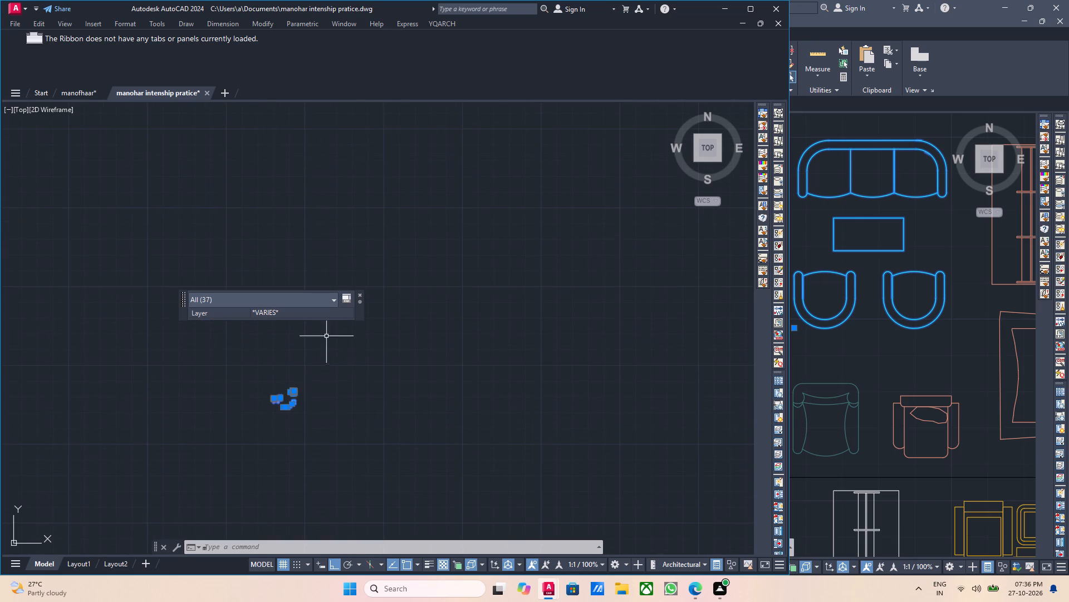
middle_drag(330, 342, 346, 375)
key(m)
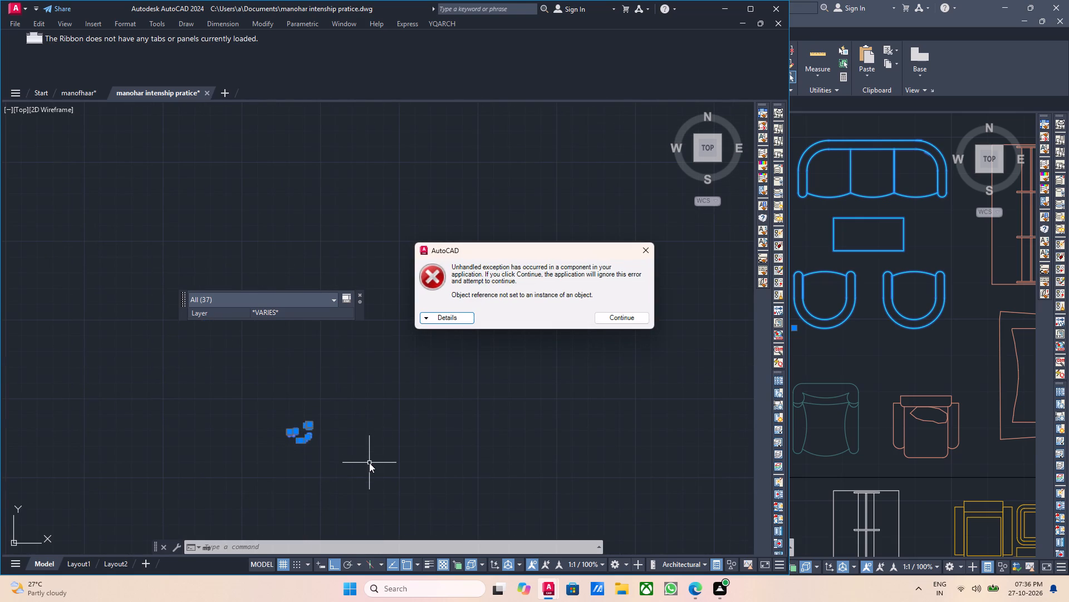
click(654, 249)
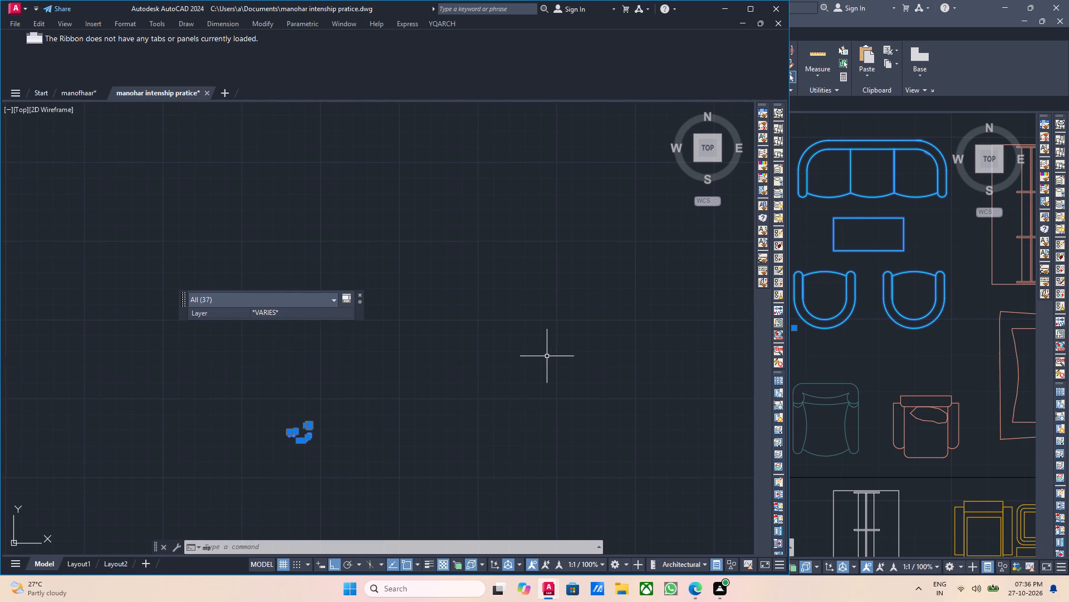
Save the floor plan drawing.
key(ctrl+s)
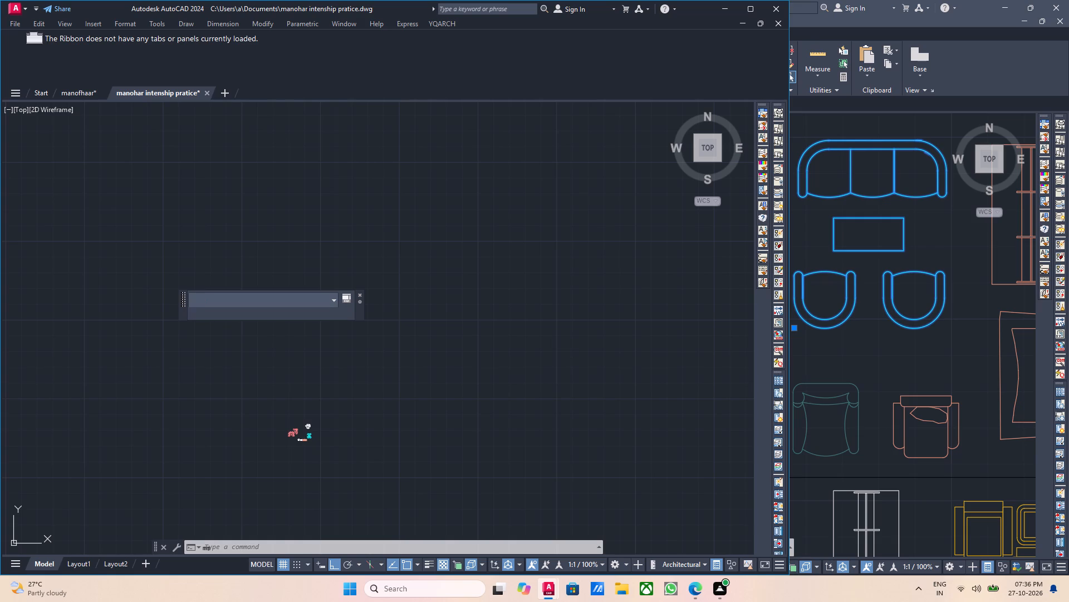
key(ctrl+s)
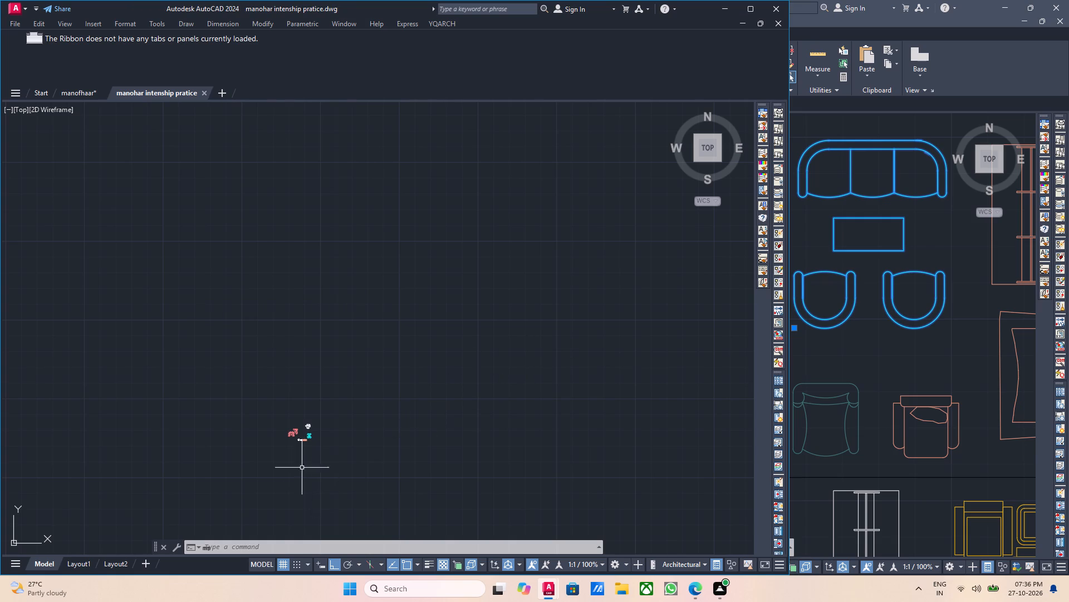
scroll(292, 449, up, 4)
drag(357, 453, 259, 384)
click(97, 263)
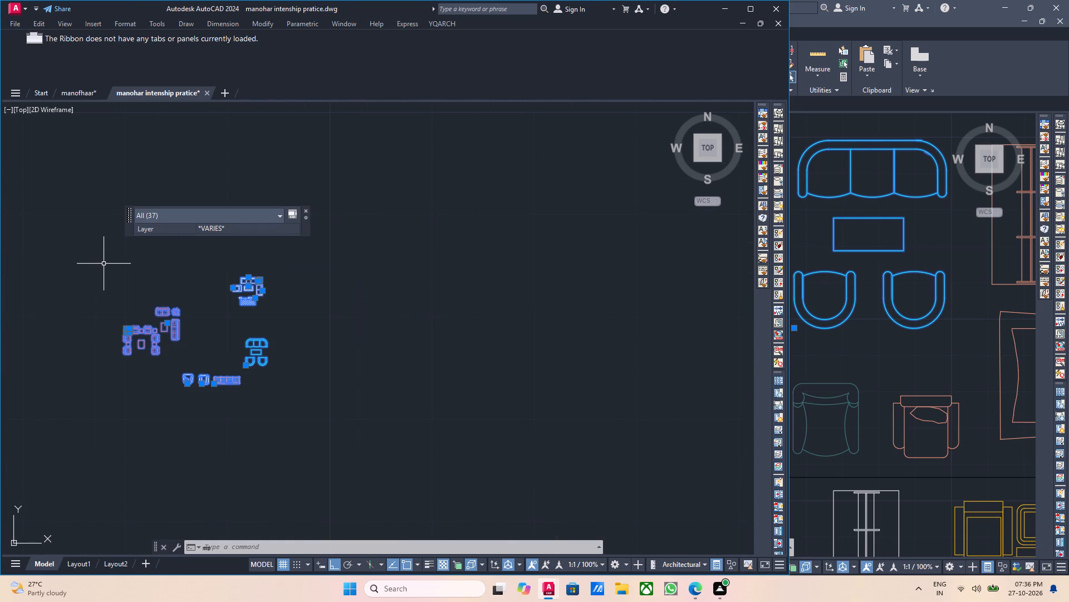
Save the drawing again with the floor plan and dining table in view.
key(ctrl+s)
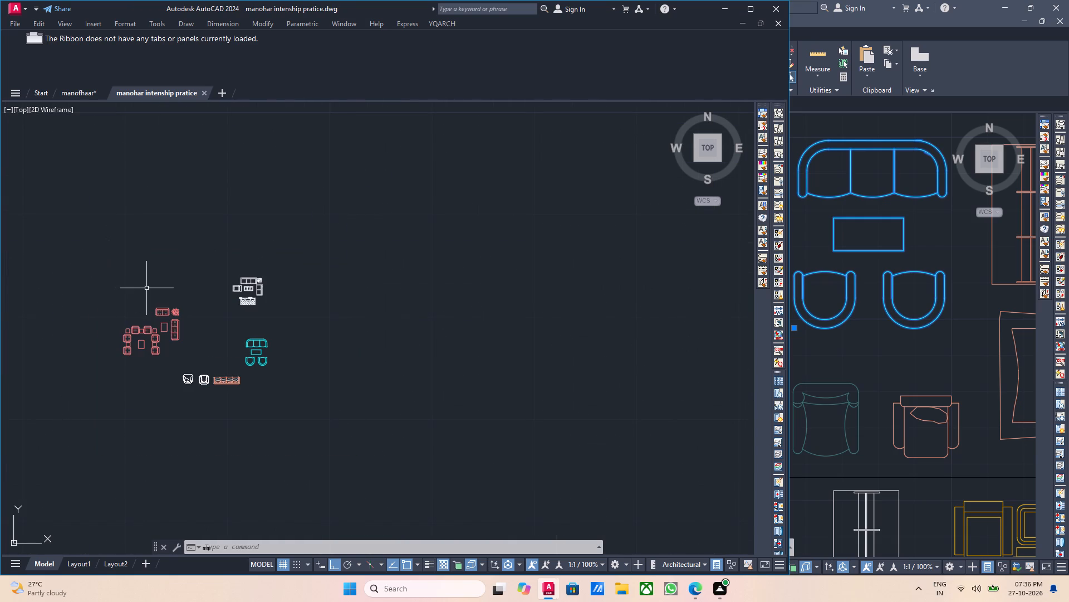
key(ctrl+s)
scroll(146, 288, down, 3)
middle_drag(128, 308, 348, 308)
scroll(344, 308, down, 1)
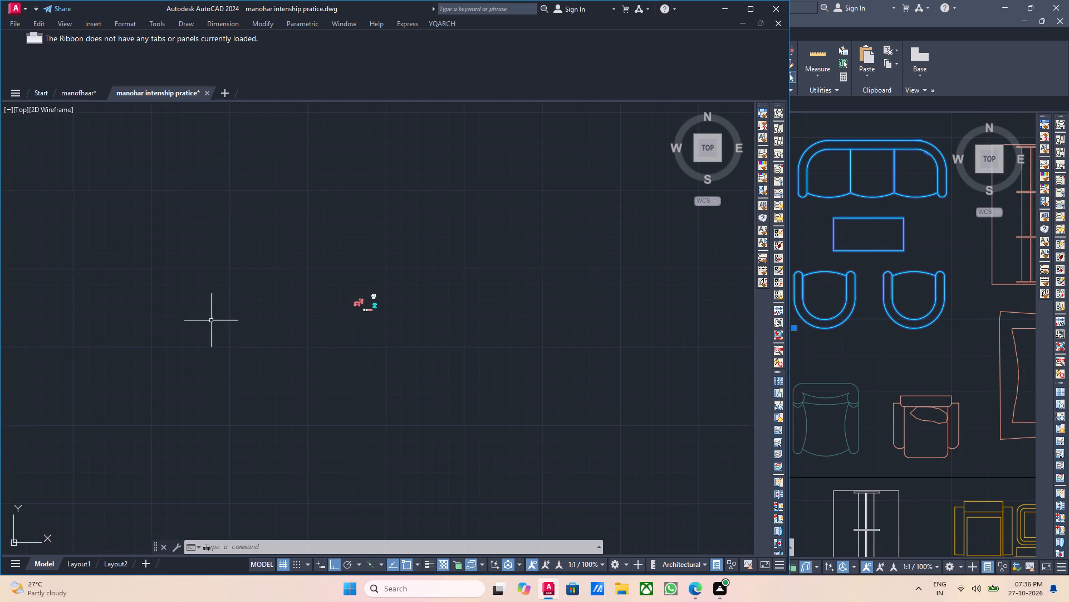
scroll(269, 303, down, 3)
middle_drag(186, 337, 330, 265)
key(ctrl+s)
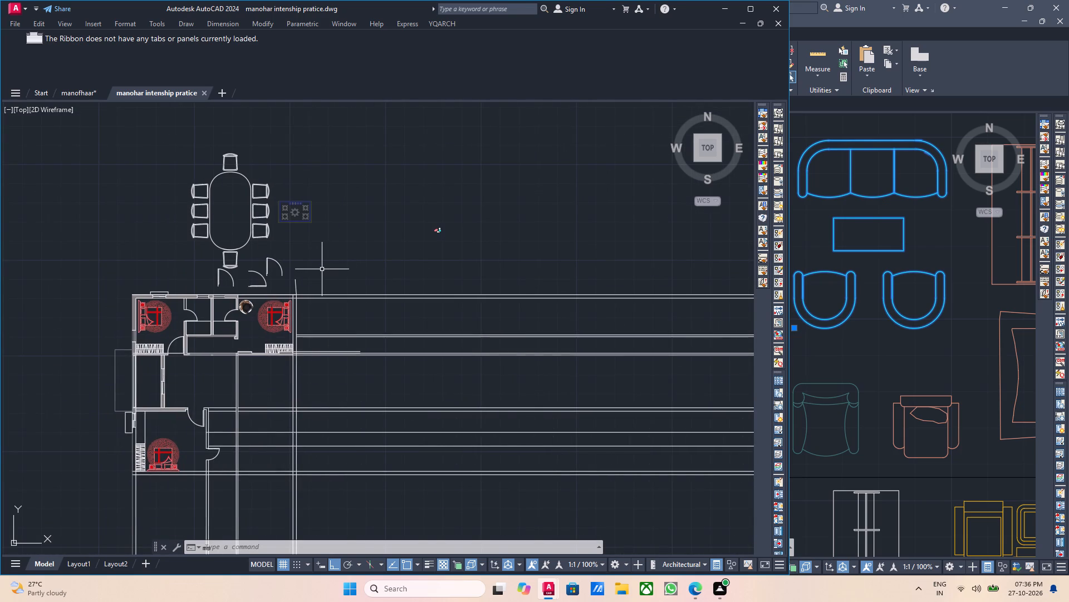
key(ctrl+s)
key(ctrl+s)
key(ctrl+s)
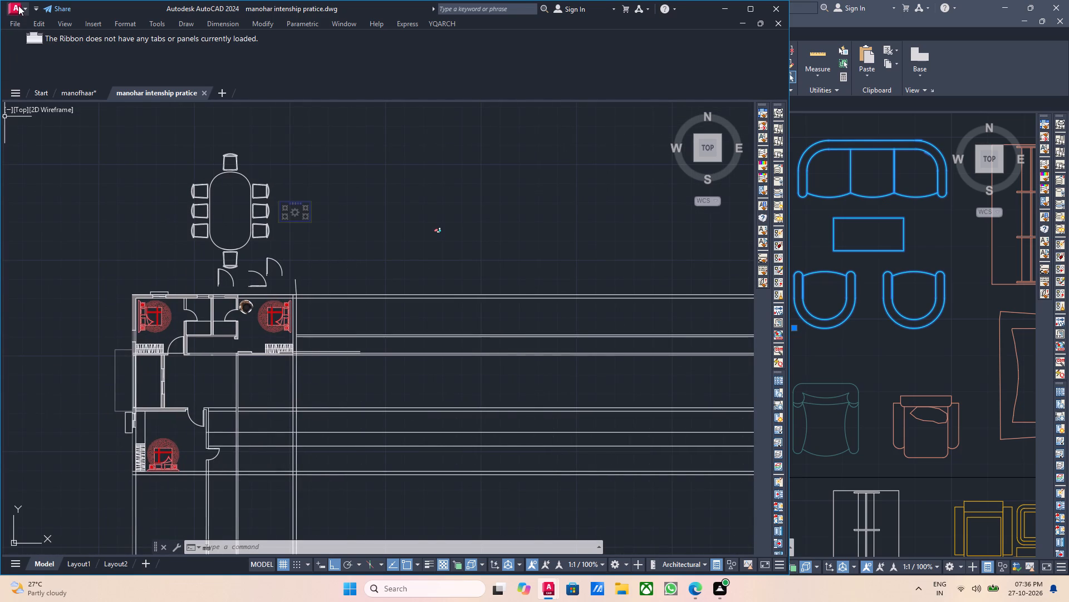
Save the drawing as manohar intenship pratice in Documents, in AutoCAD 2018 format, replacing the existing file.
click(18, 5)
click(45, 127)
click(13, 14)
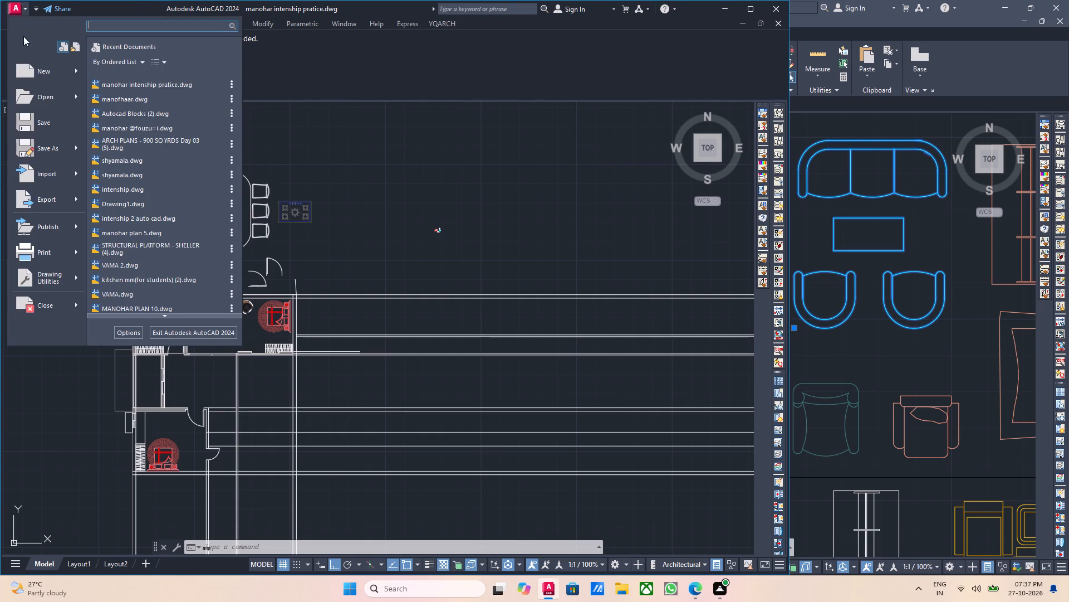
click(51, 148)
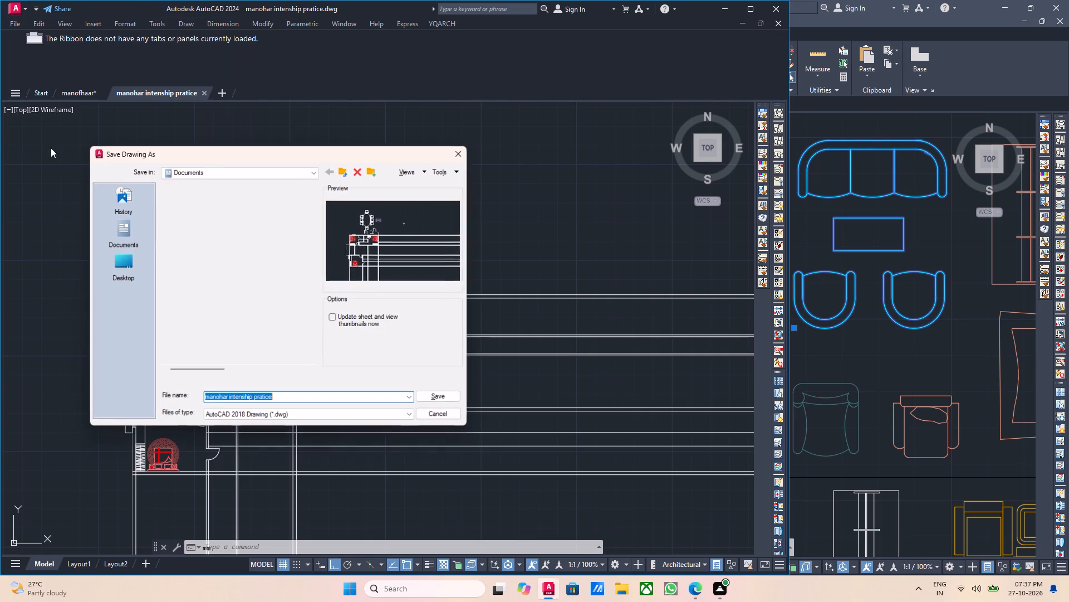
click(435, 396)
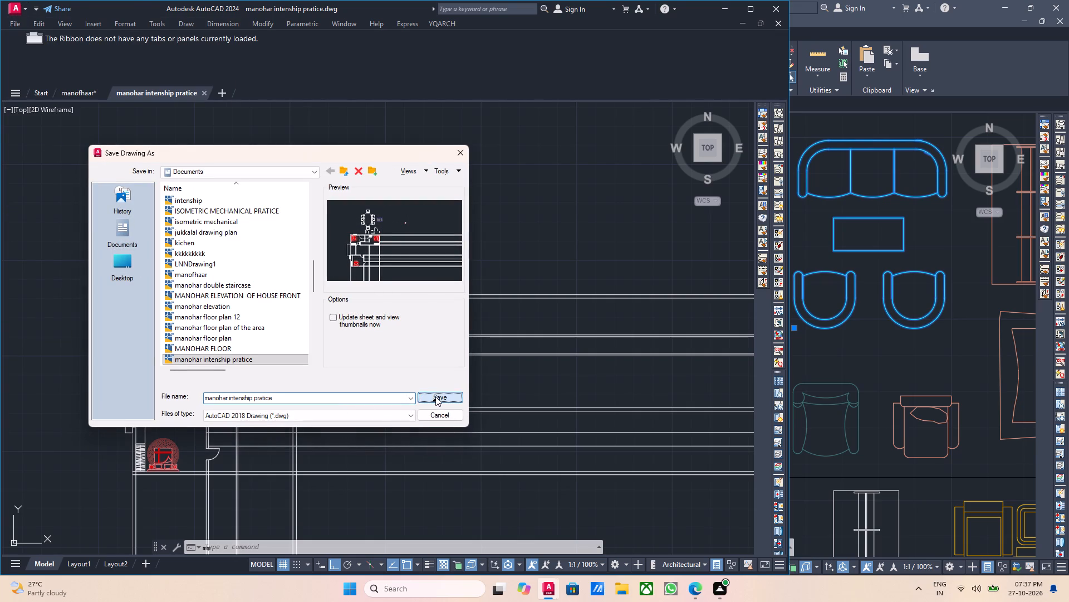
click(261, 314)
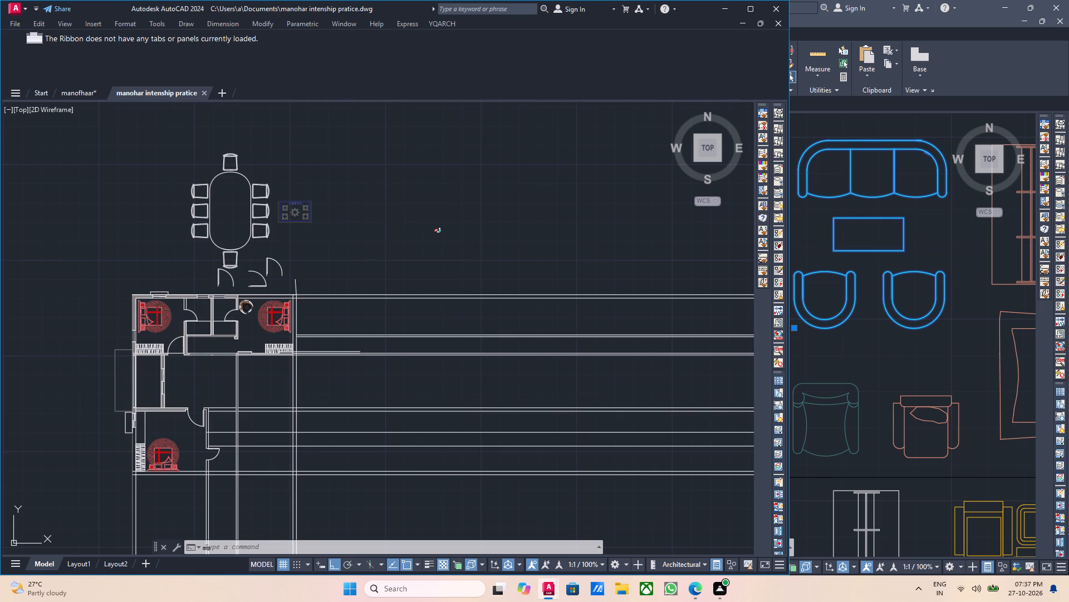
Close the AutoCAD session that holds the manohar intenship pratice drawing.
scroll(261, 314, down, 2)
middle_drag(319, 317, 203, 328)
scroll(277, 310, down, 2)
middle_drag(487, 288, 352, 293)
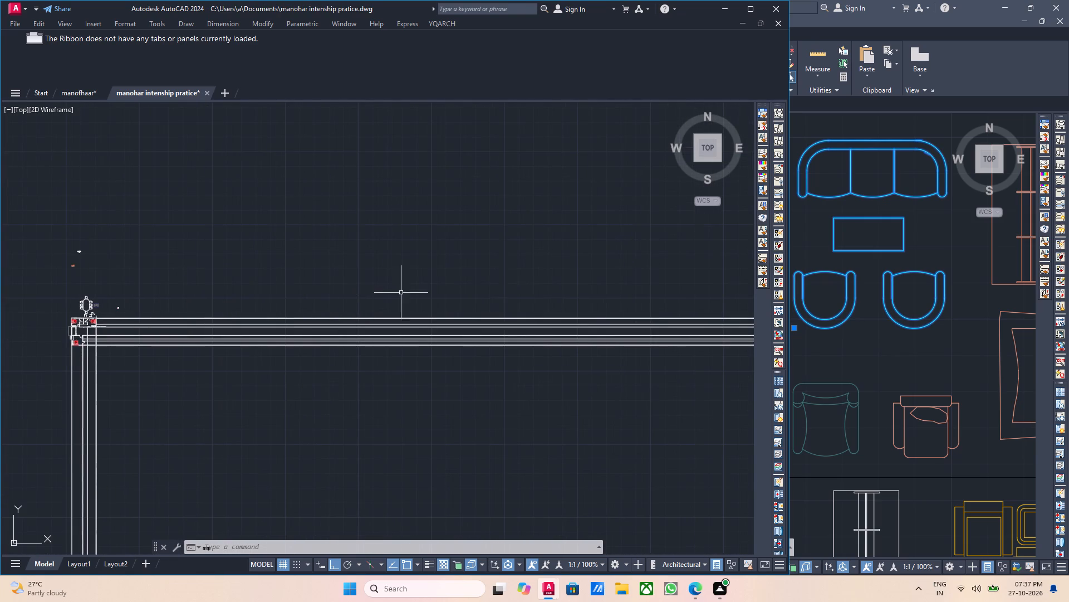
click(777, 3)
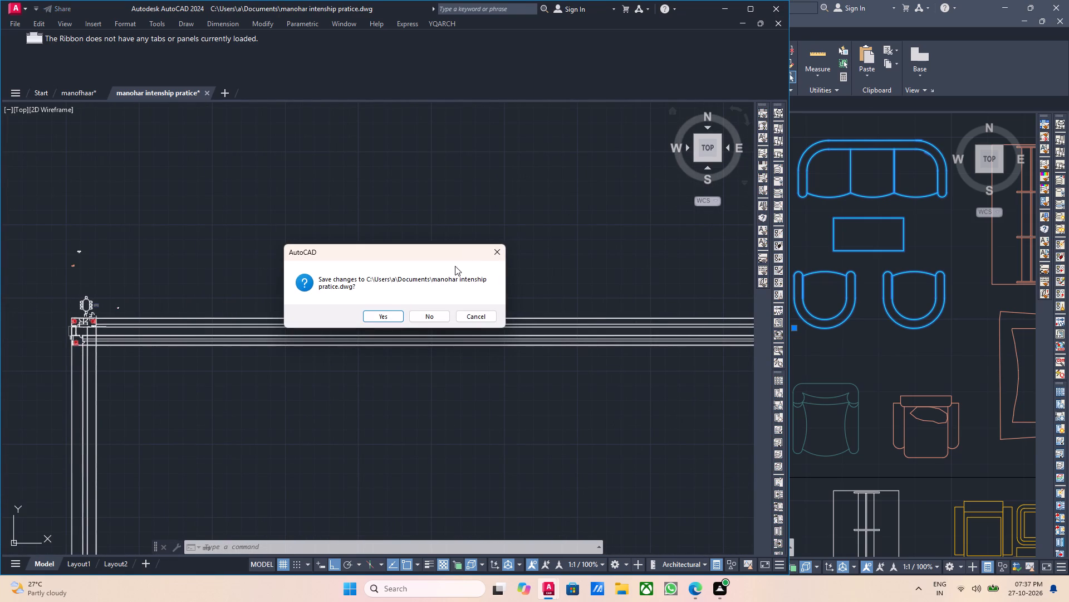
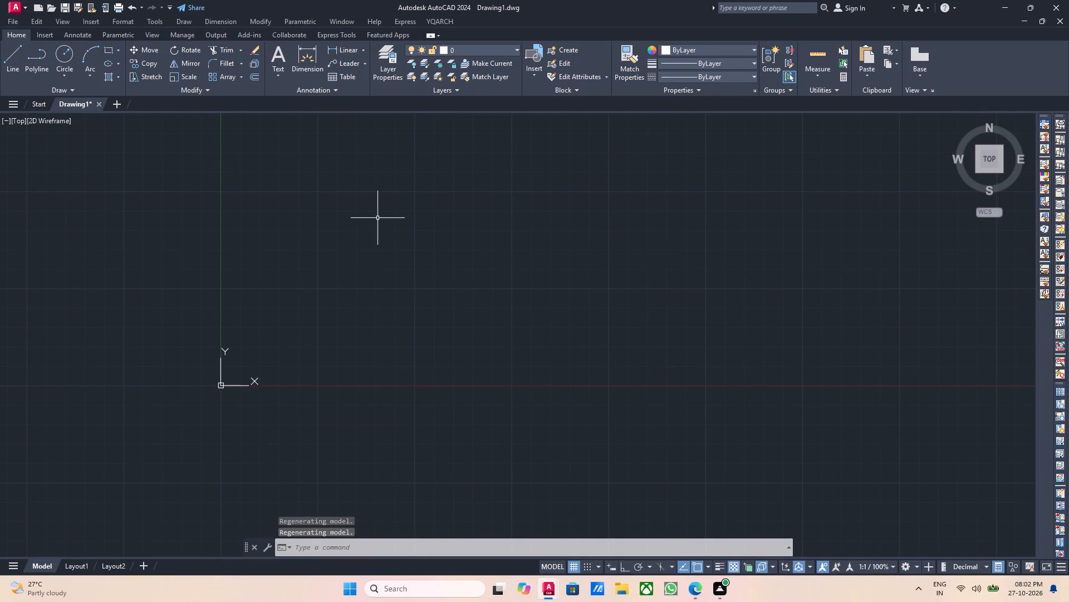
Check the drawing units settings of the blank Drawing1 and leave them without making changes.
key(u)
text(nits)
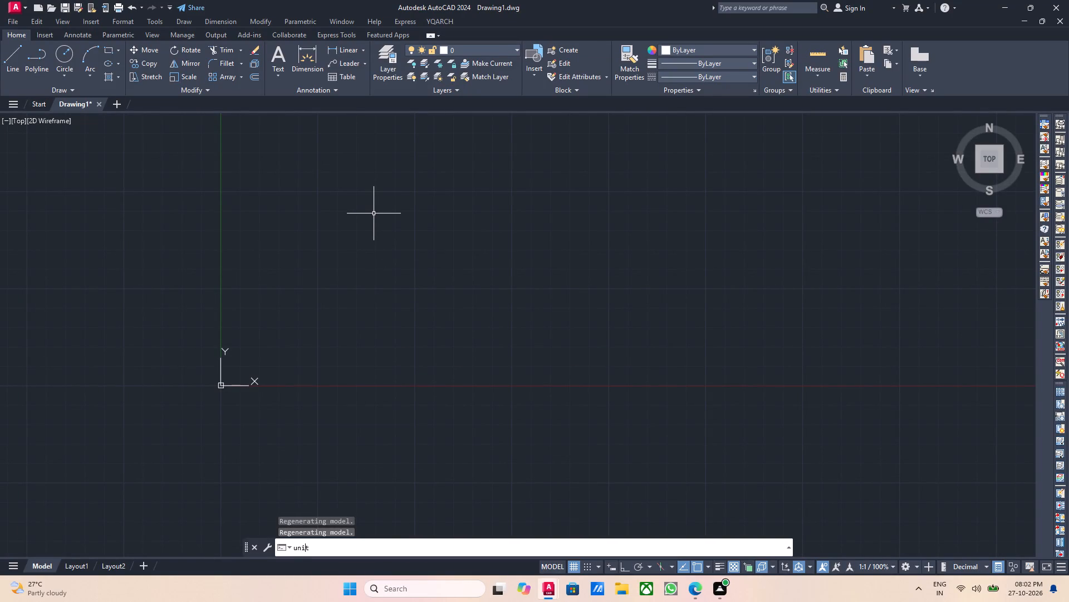
key(Return)
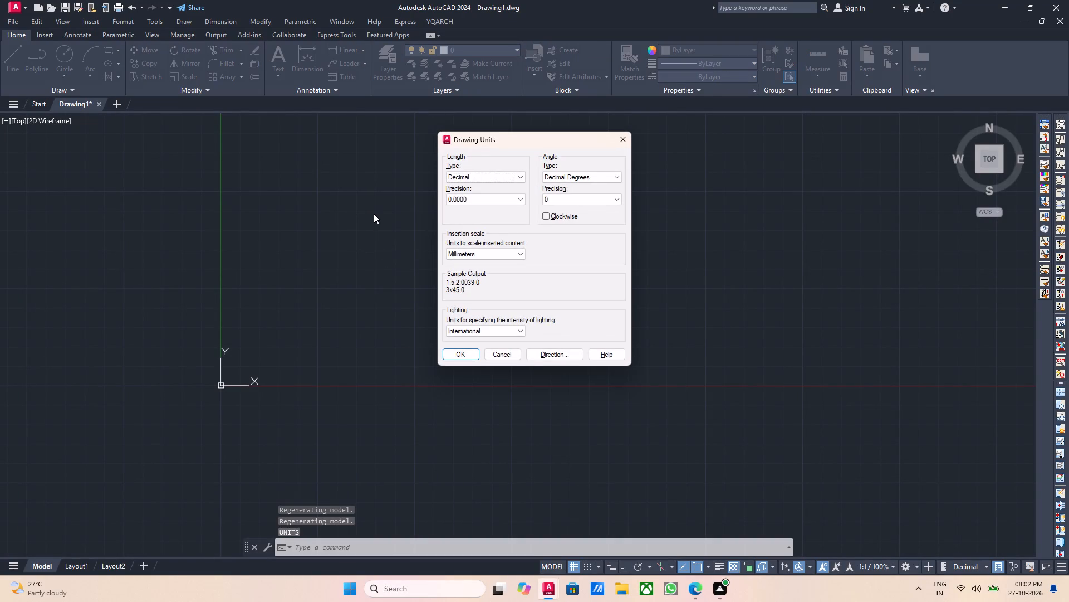
click(1053, 3)
click(627, 135)
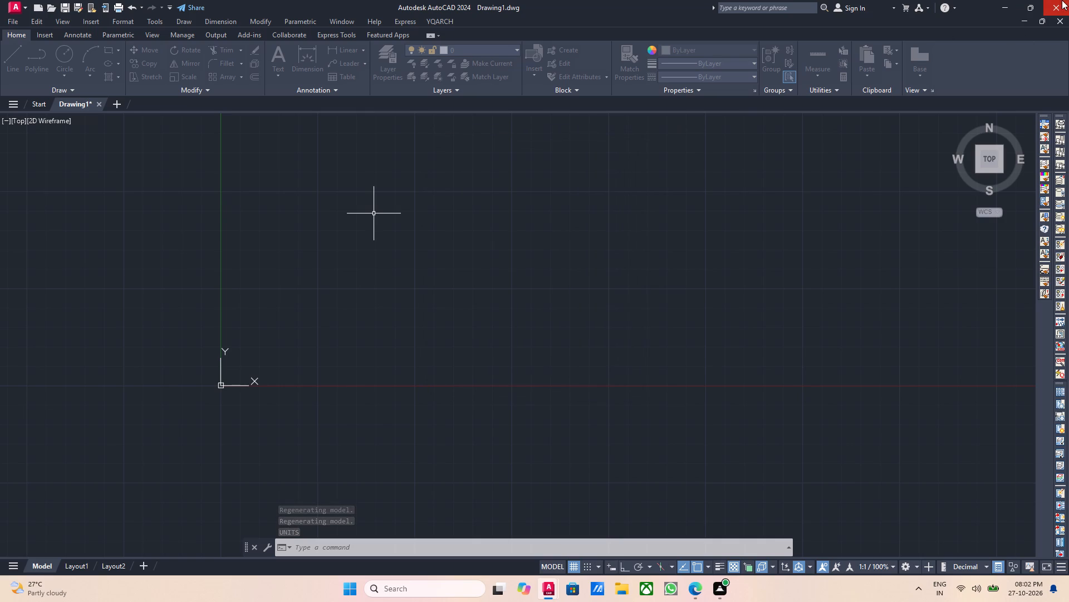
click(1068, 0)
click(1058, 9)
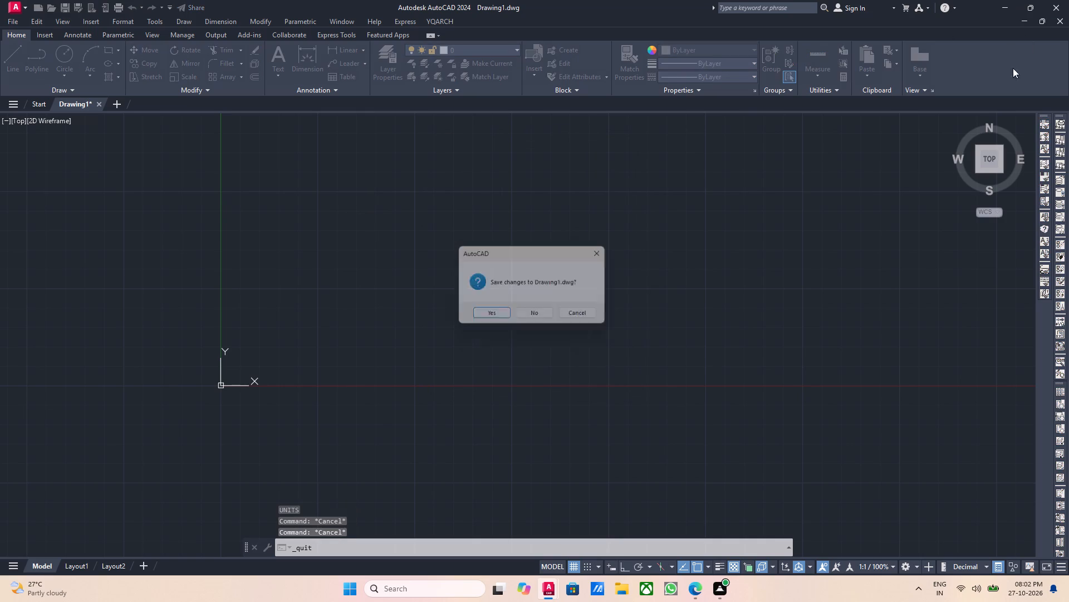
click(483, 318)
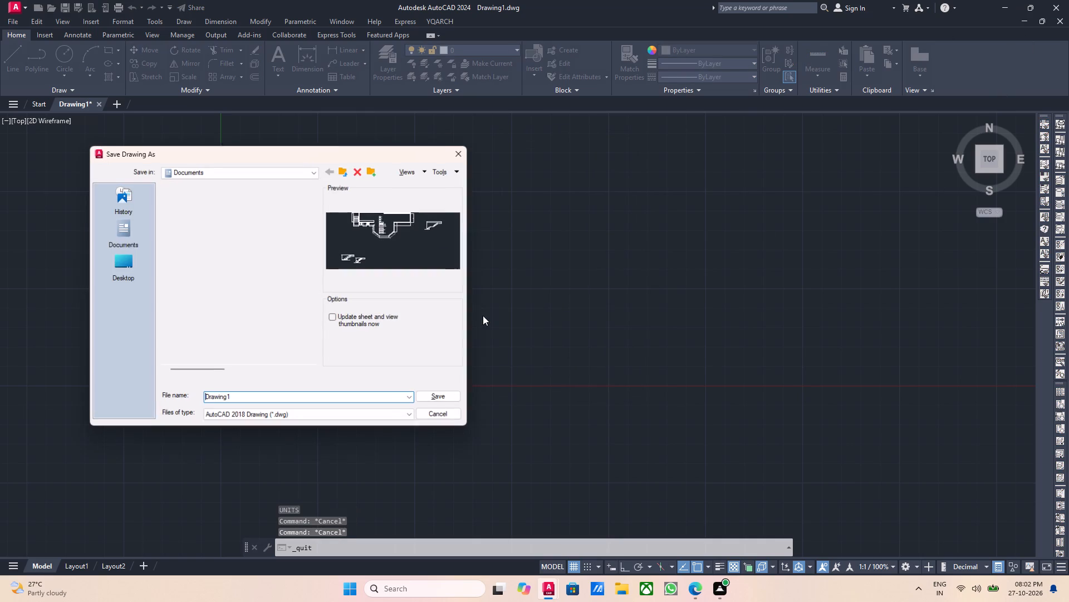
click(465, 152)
Close the AutoCAD session and discard the changes to Drawing1.
click(1057, 7)
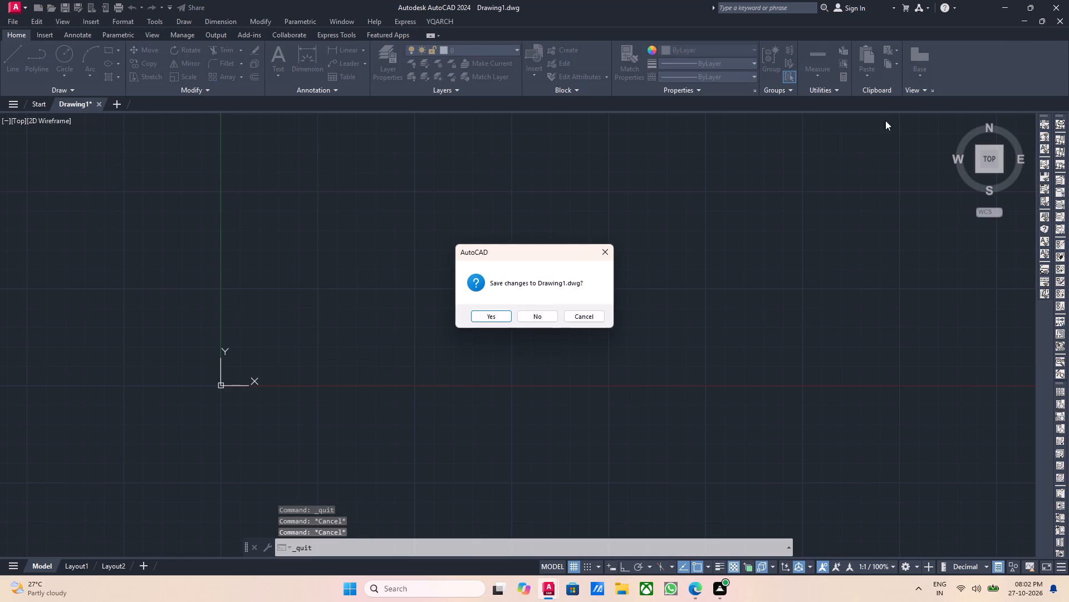
click(526, 316)
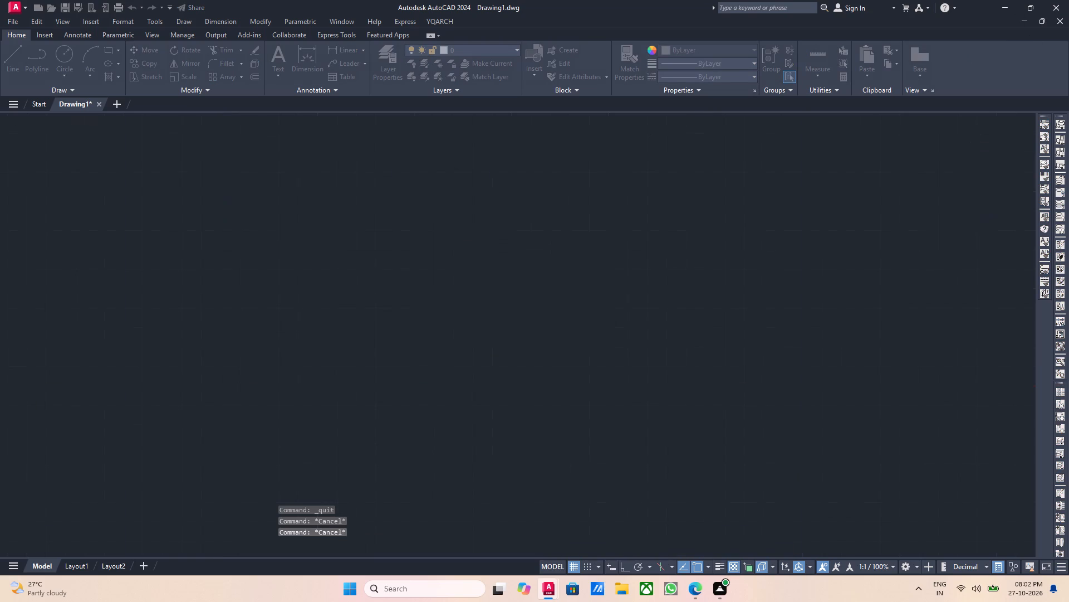
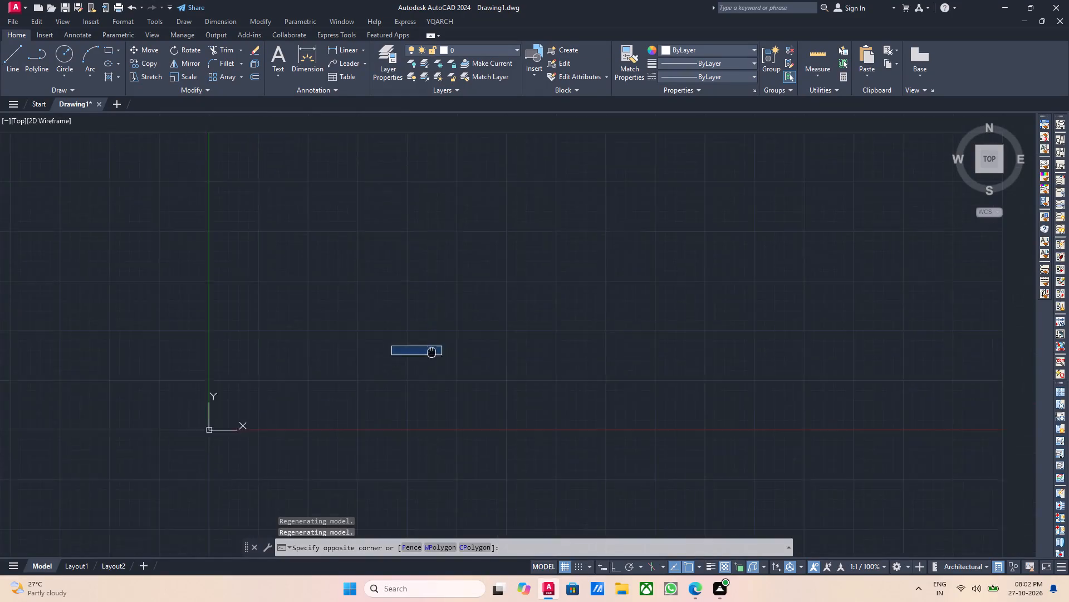
Arrange the Drawing1 window side by side with the Project (1).pdf floor plan.
click(837, 235)
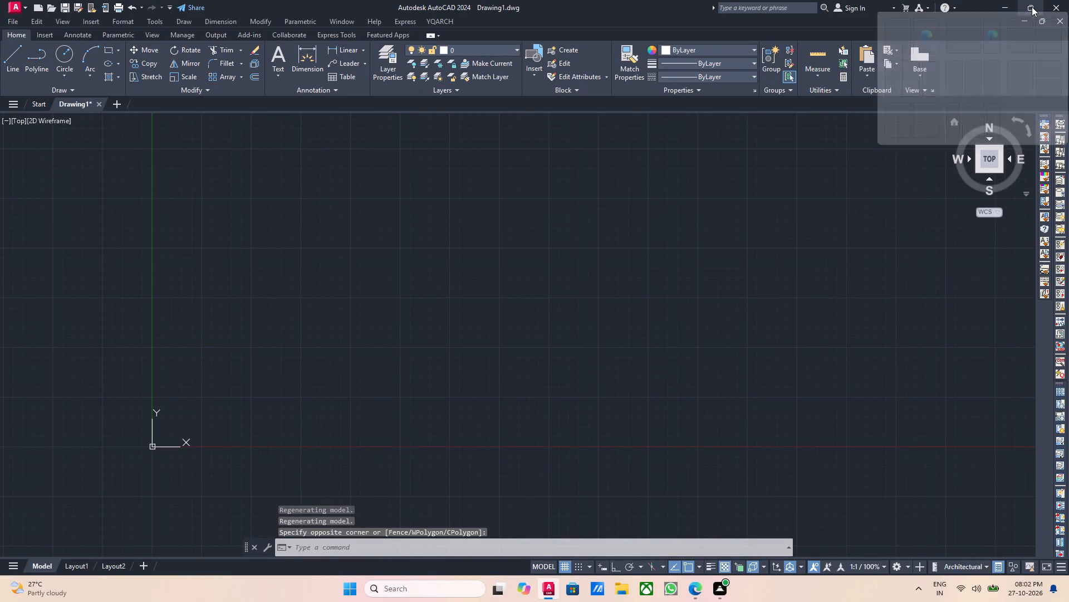
click(987, 45)
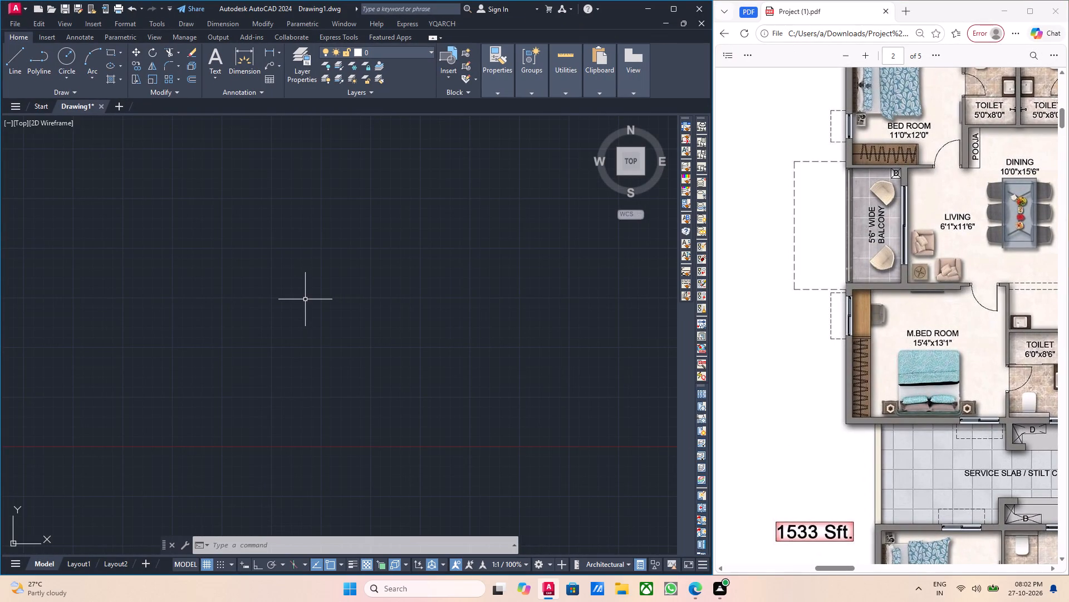
Draw a horizontal ray above the drawing origin as the starting line for the plan's walls.
scroll(199, 229, down, 3)
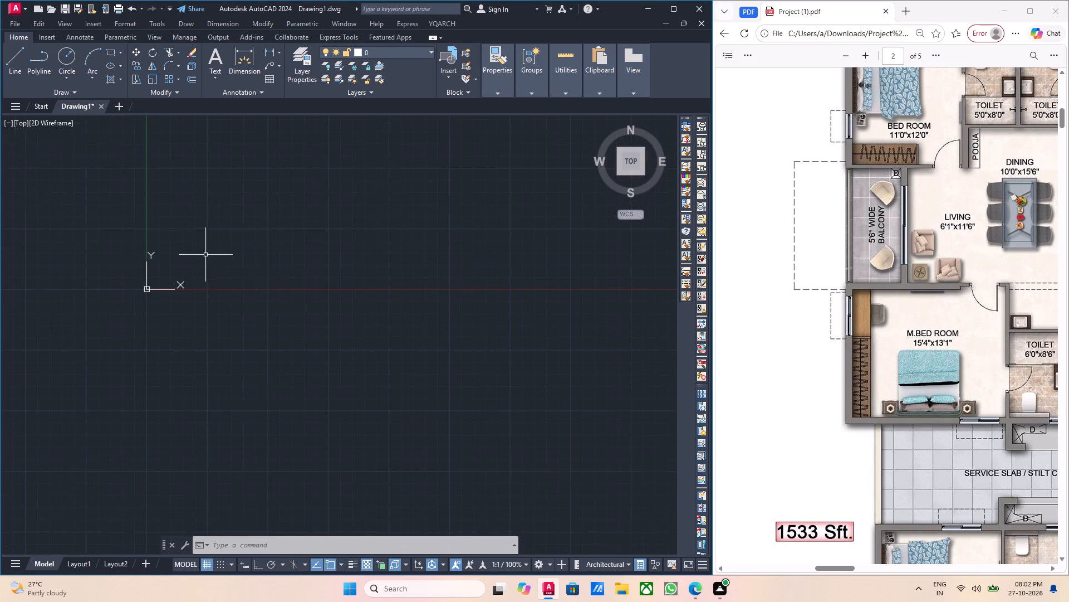
middle_click(214, 297)
key(r)
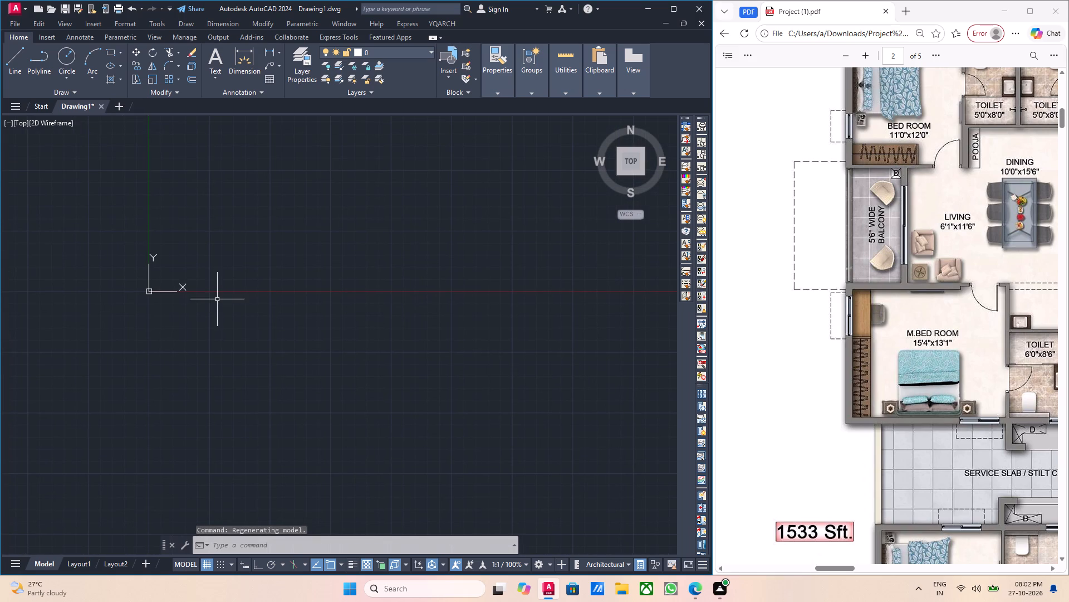
key(a)
key(y)
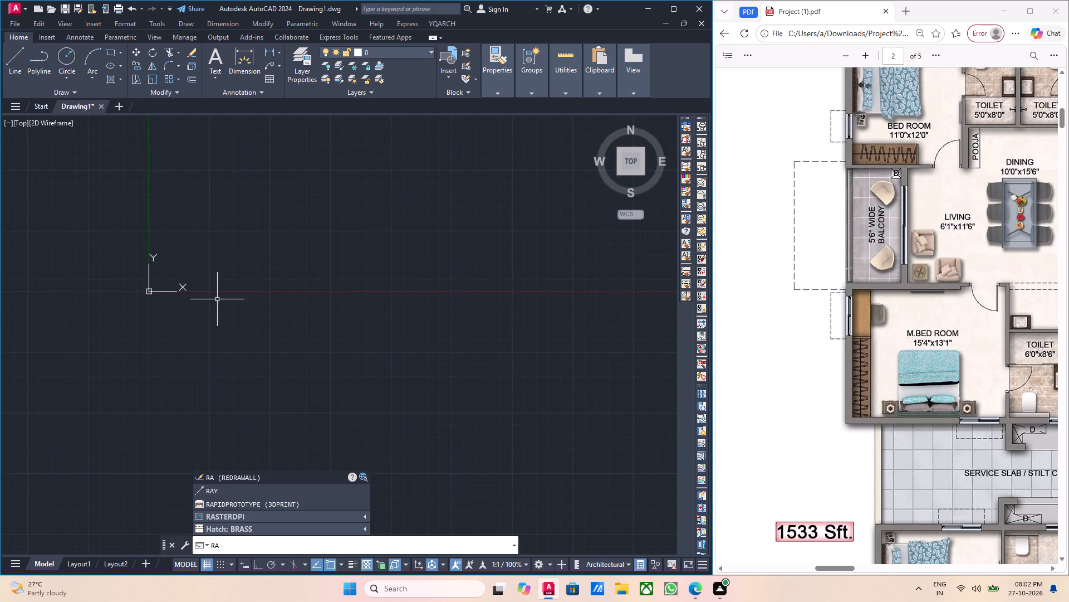
key(Return)
scroll(294, 228, down, 1)
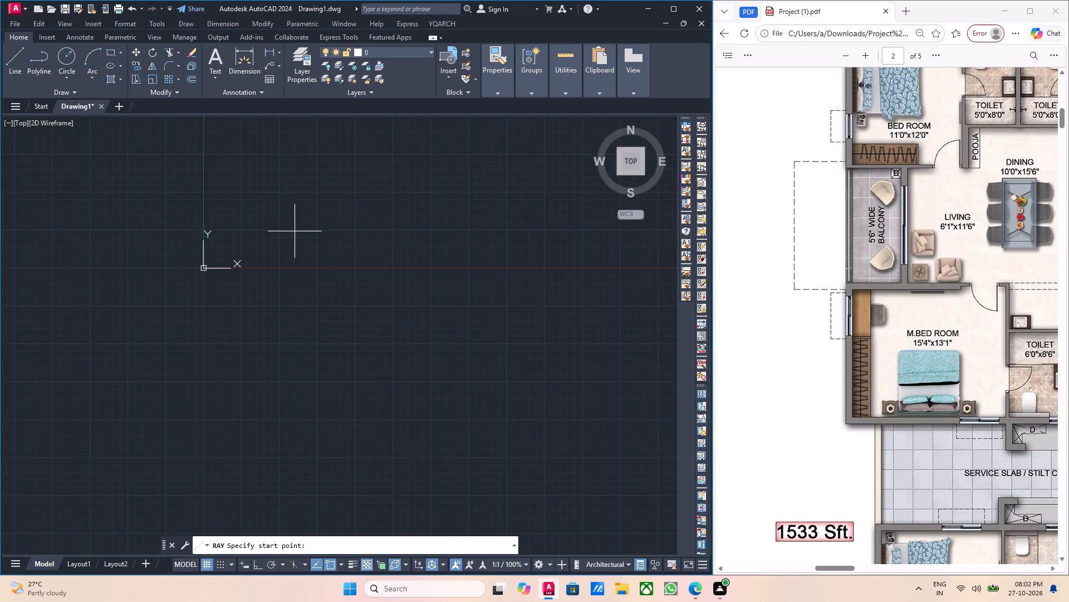
middle_drag(299, 233, 271, 318)
middle_drag(344, 229, 318, 271)
middle_drag(330, 240, 322, 275)
click(271, 224)
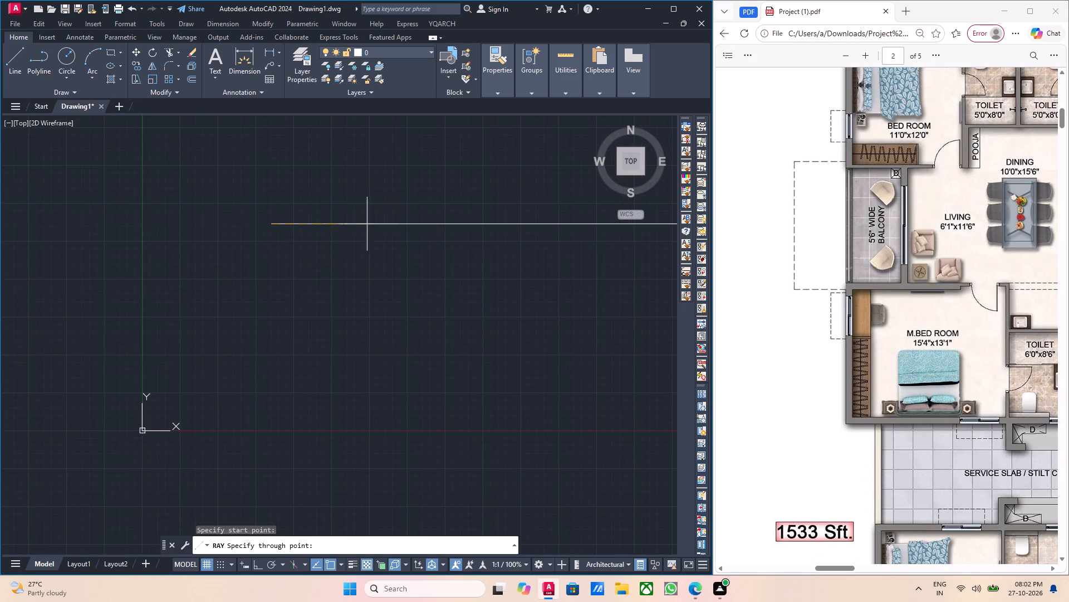
click(372, 224)
key(Escape)
middle_drag(362, 245, 286, 238)
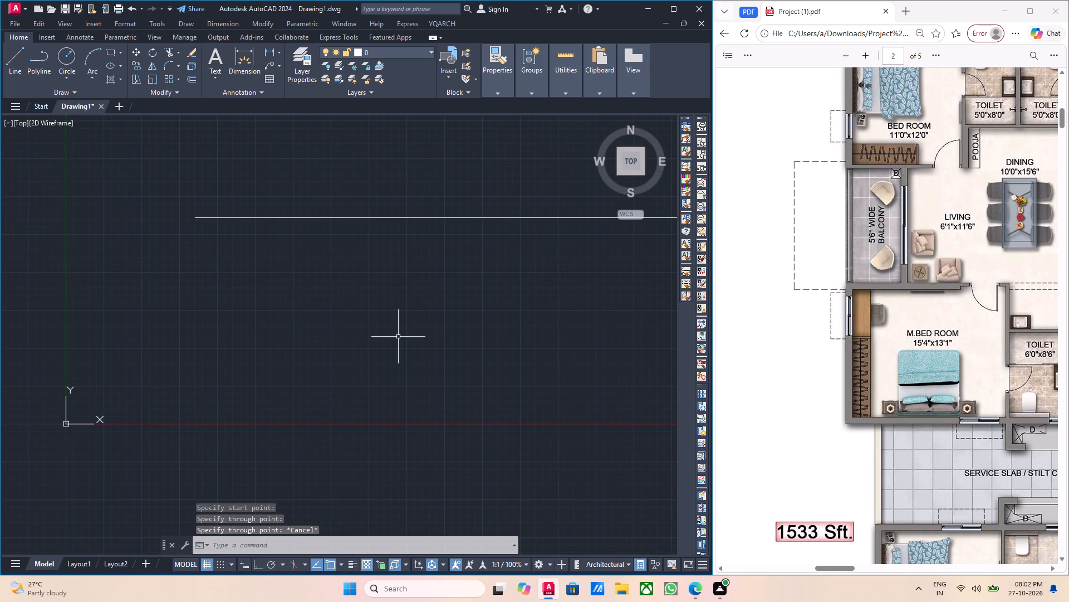
Check the drawing units settings of Drawing1 and leave them without making changes.
text(units)
key(Return)
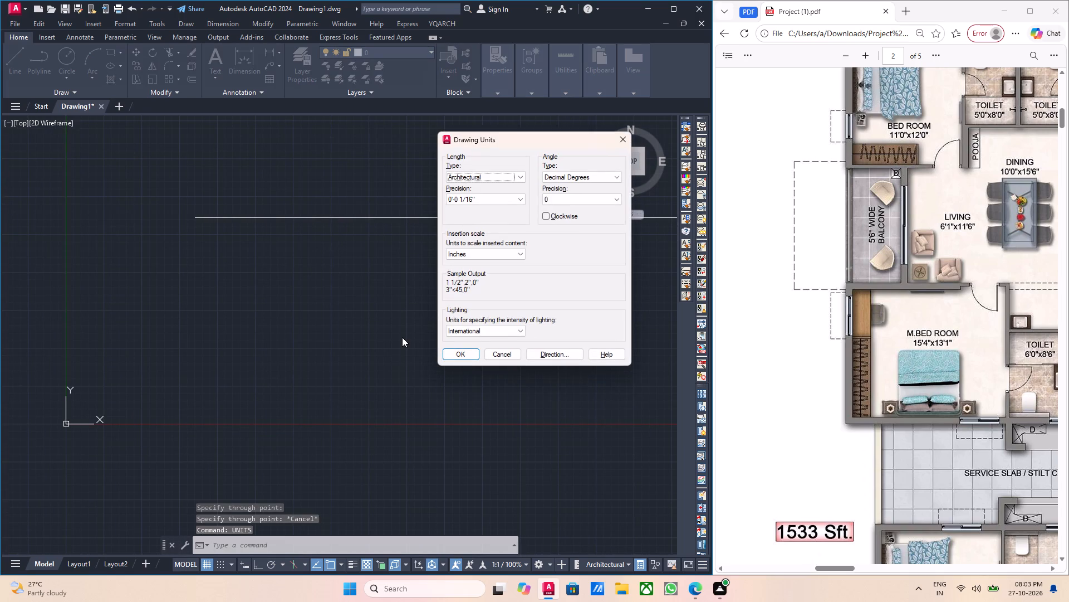
click(340, 323)
key(Escape)
scroll(341, 287, down, 1)
key(Escape)
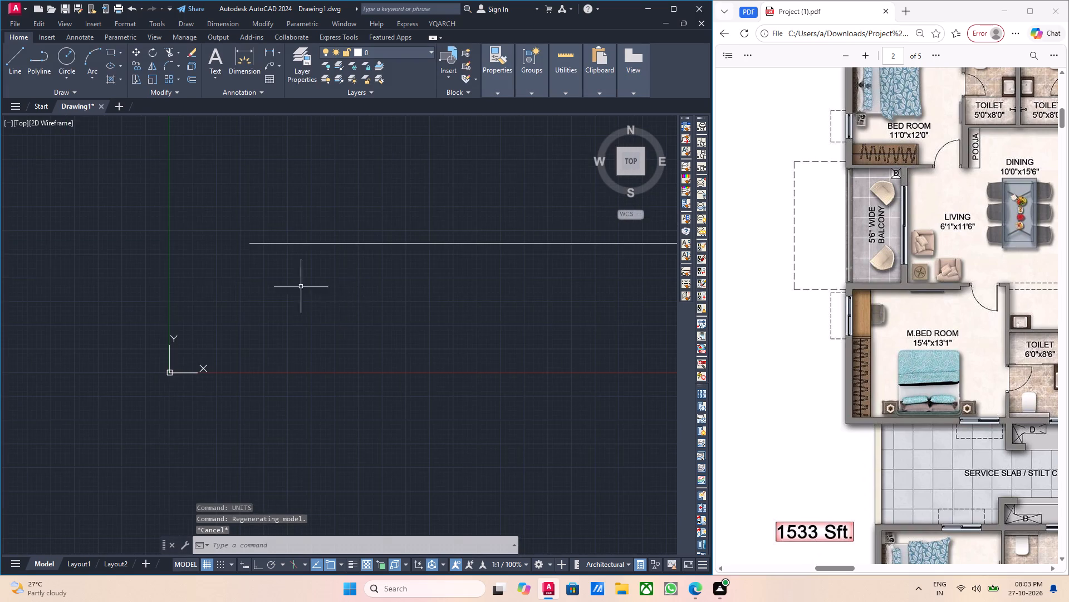
Offset the horizontal ray 9 inches downward to form the outer wall thickness.
middle_drag(302, 287, 328, 309)
scroll(302, 289, up, 2)
drag(303, 269, 311, 281)
drag(296, 257, 239, 221)
click(215, 211)
drag(306, 264, 306, 261)
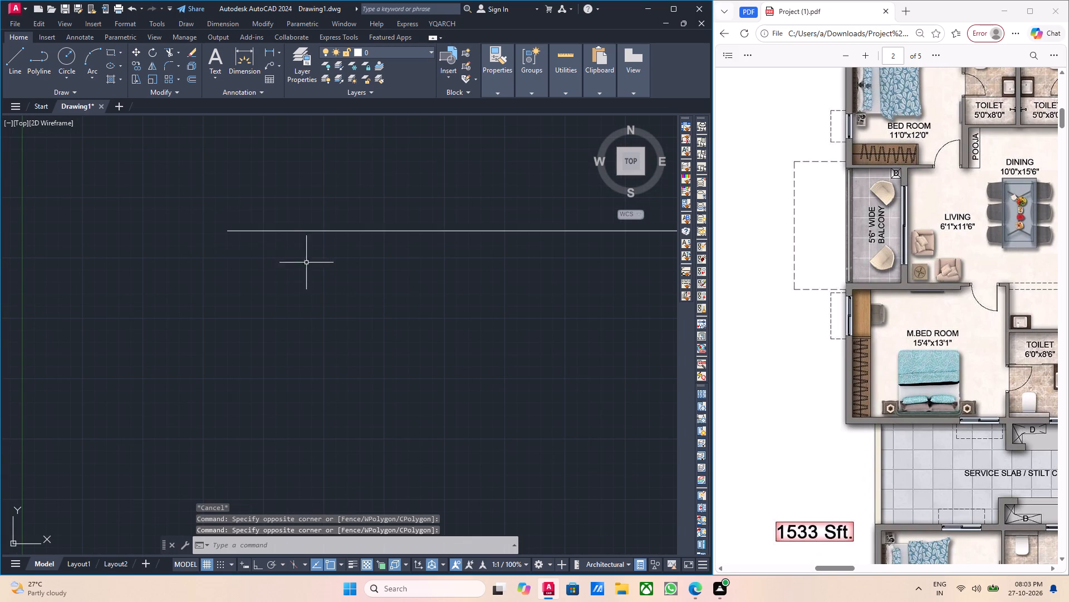
drag(306, 261, 294, 258)
drag(288, 258, 263, 244)
drag(212, 222, 218, 230)
middle_drag(447, 297, 341, 291)
key(o)
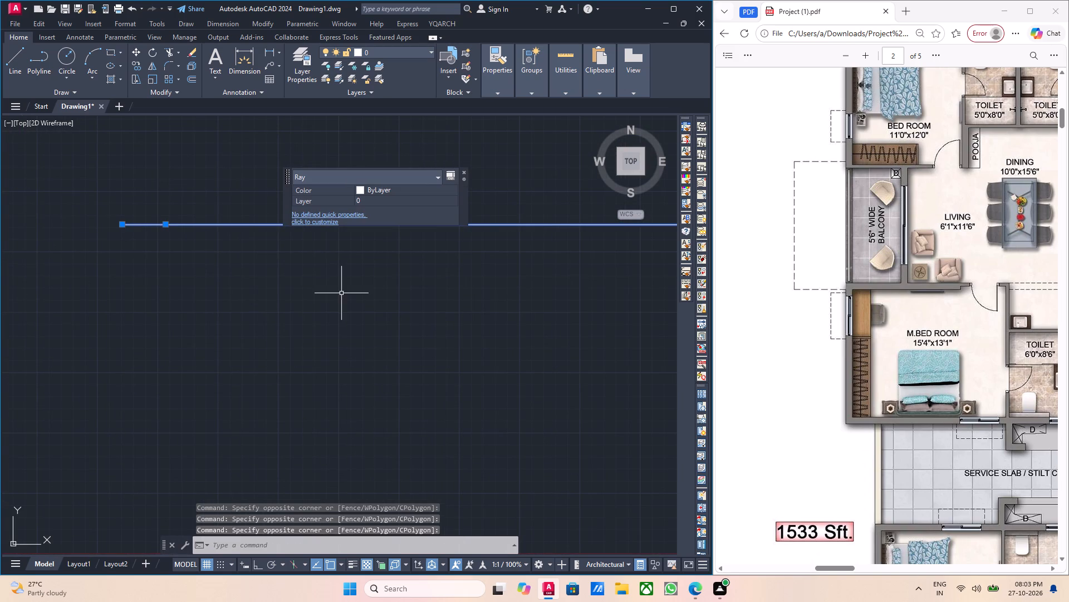
key(Return)
click(121, 225)
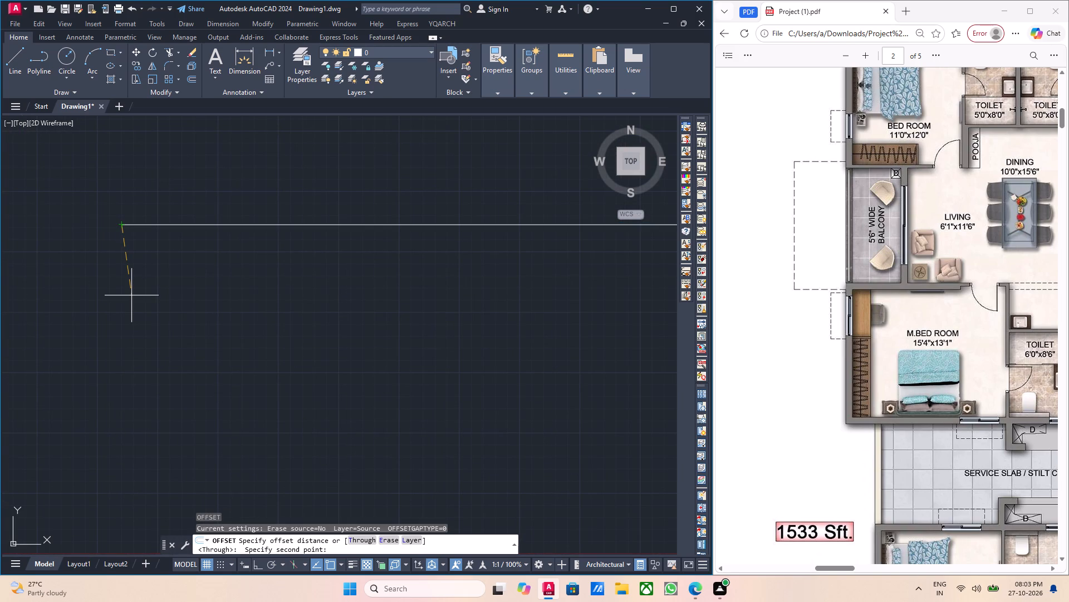
key(9)
key(Return)
scroll(139, 214, up, 6)
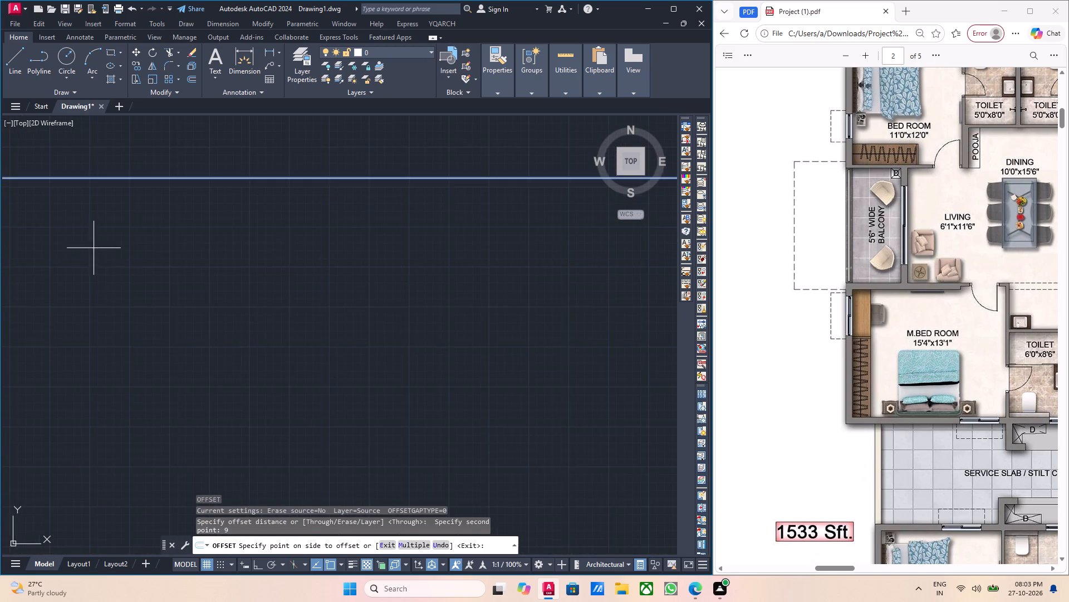
middle_drag(120, 261, 367, 336)
scroll(148, 261, up, 11)
middle_drag(144, 323, 315, 215)
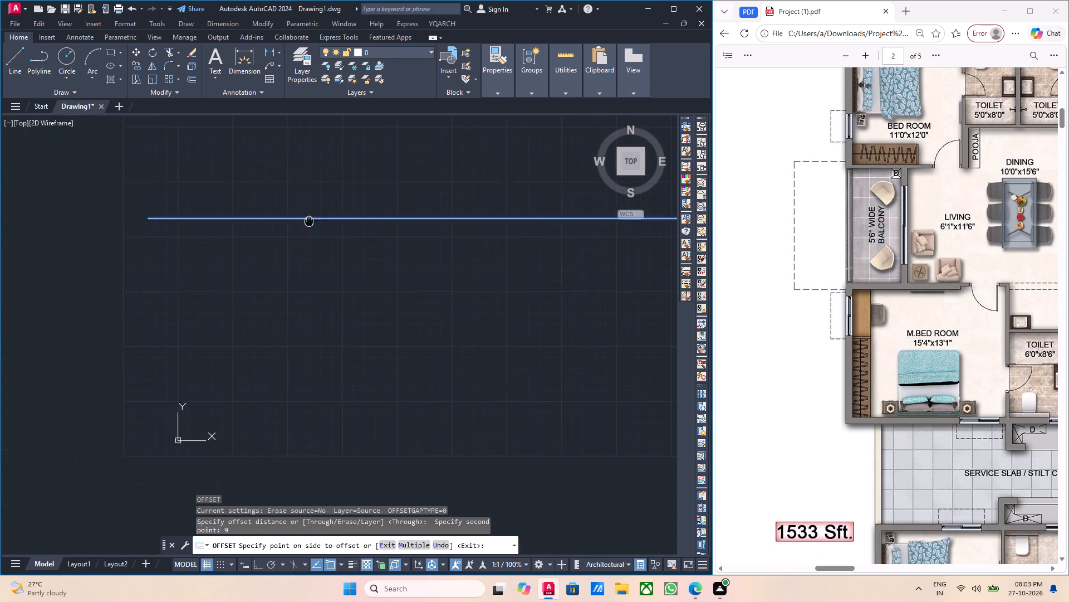
middle_drag(315, 215, 323, 205)
click(288, 269)
middle_drag(220, 251, 262, 310)
key(Escape)
middle_drag(241, 287, 256, 318)
middle_drag(255, 328, 153, 344)
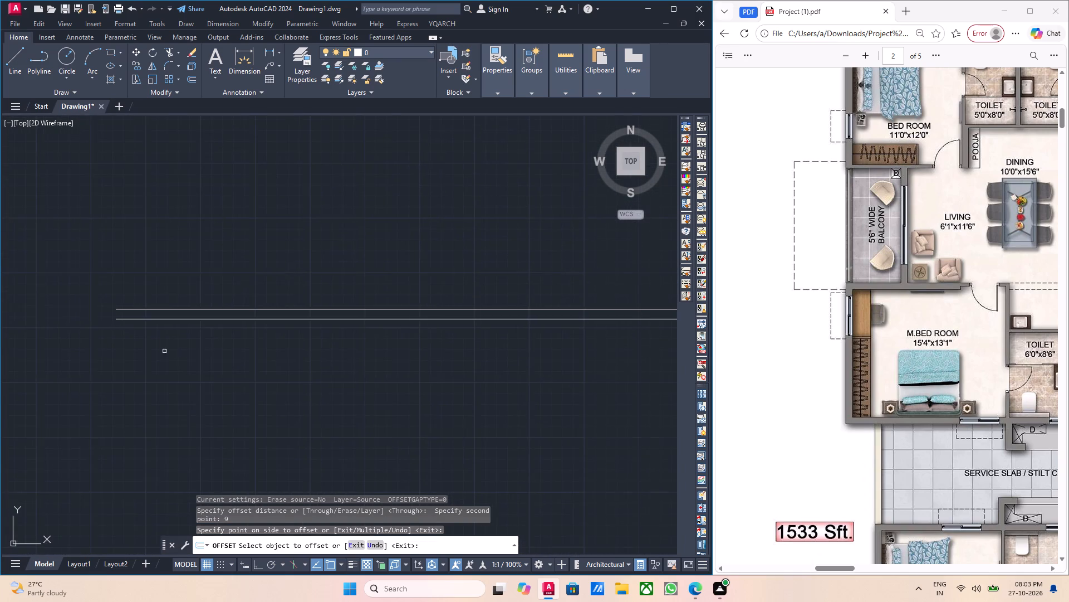
scroll(205, 349, down, 1)
scroll(969, 295, up, 5)
scroll(822, 309, down, 2)
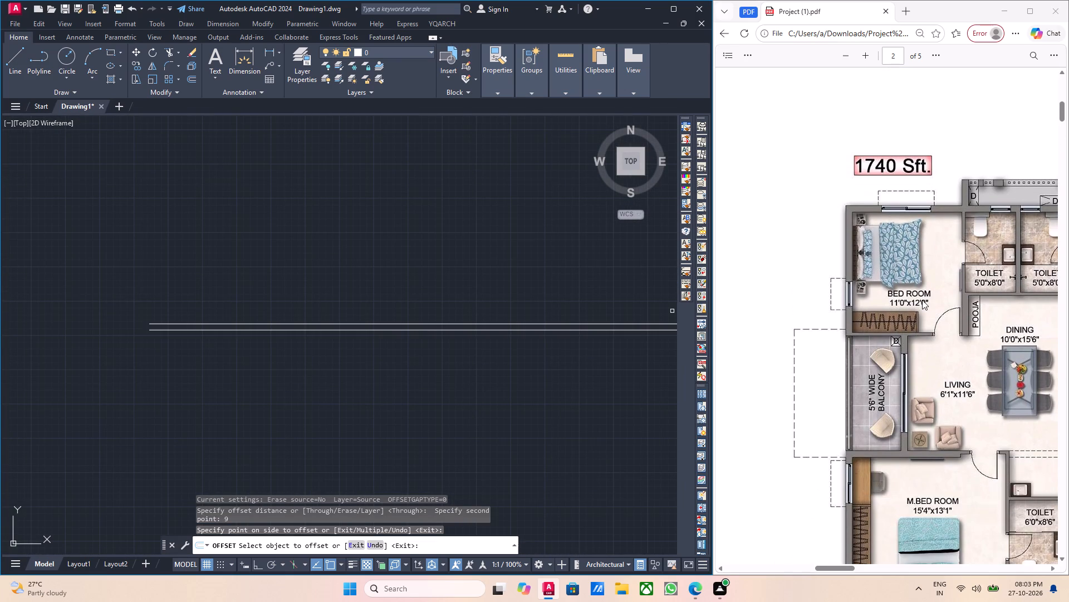
scroll(216, 340, up, 1)
middle_drag(211, 345, 267, 270)
key(Escape)
Offset the lower ray of the wall pair 12' downward for the bedroom's depth.
scroll(209, 258, up, 2)
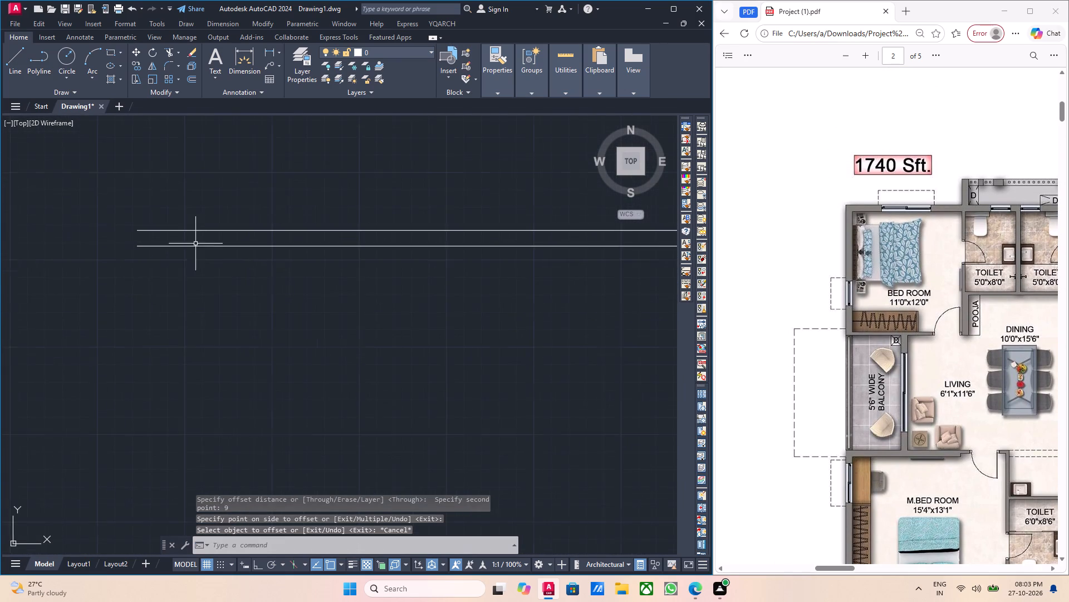
middle_drag(202, 256, 239, 190)
scroll(239, 190, up, 1)
middle_drag(178, 272, 345, 300)
key(Escape)
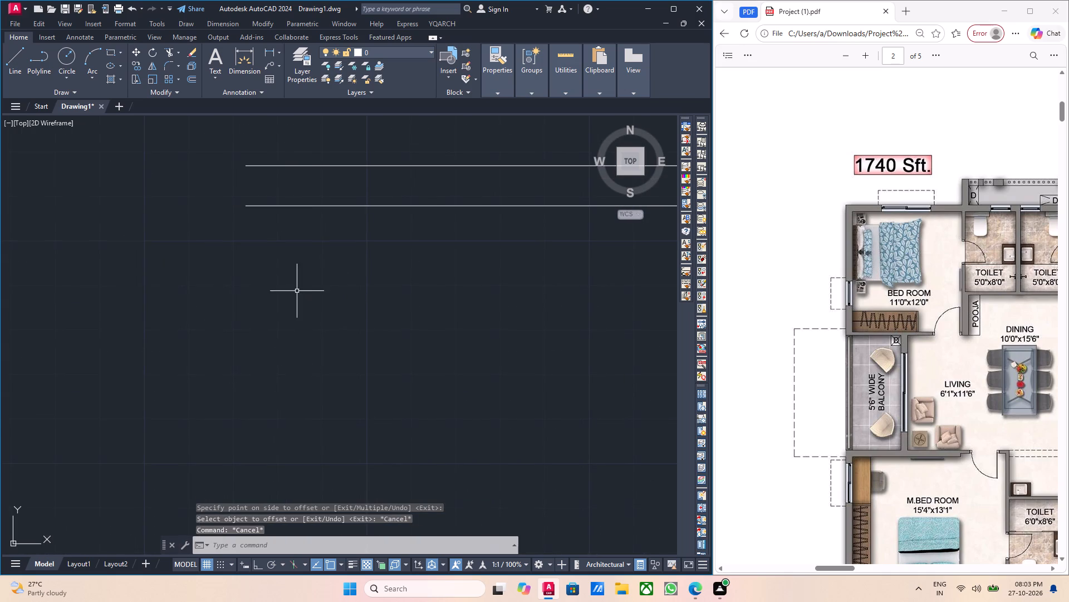
middle_drag(297, 288, 316, 333)
click(306, 293)
click(241, 245)
middle_drag(401, 380, 360, 362)
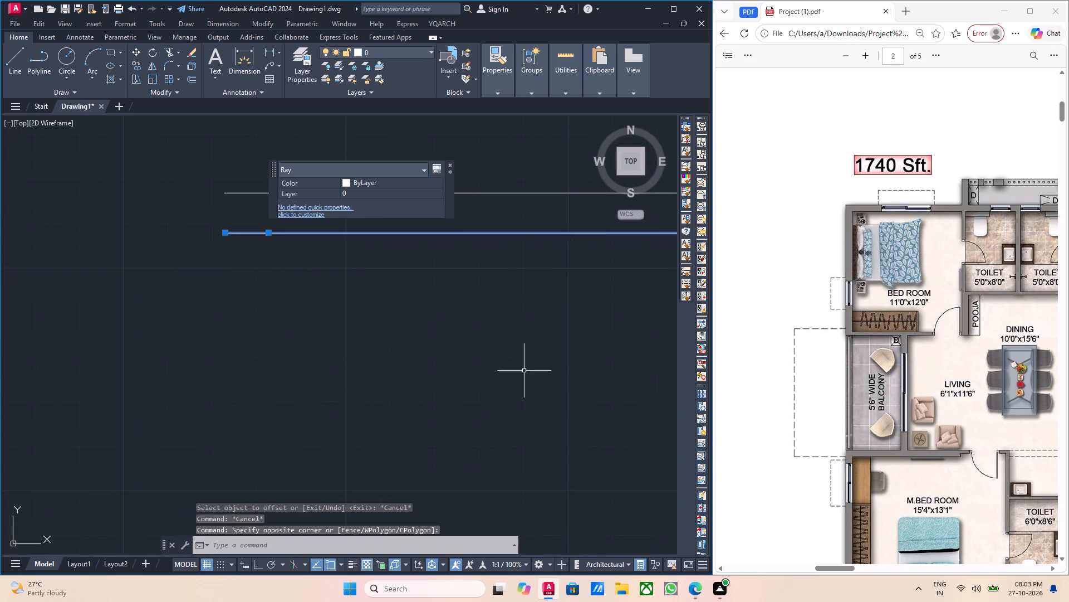
middle_drag(498, 371, 420, 371)
key(o)
key(Return)
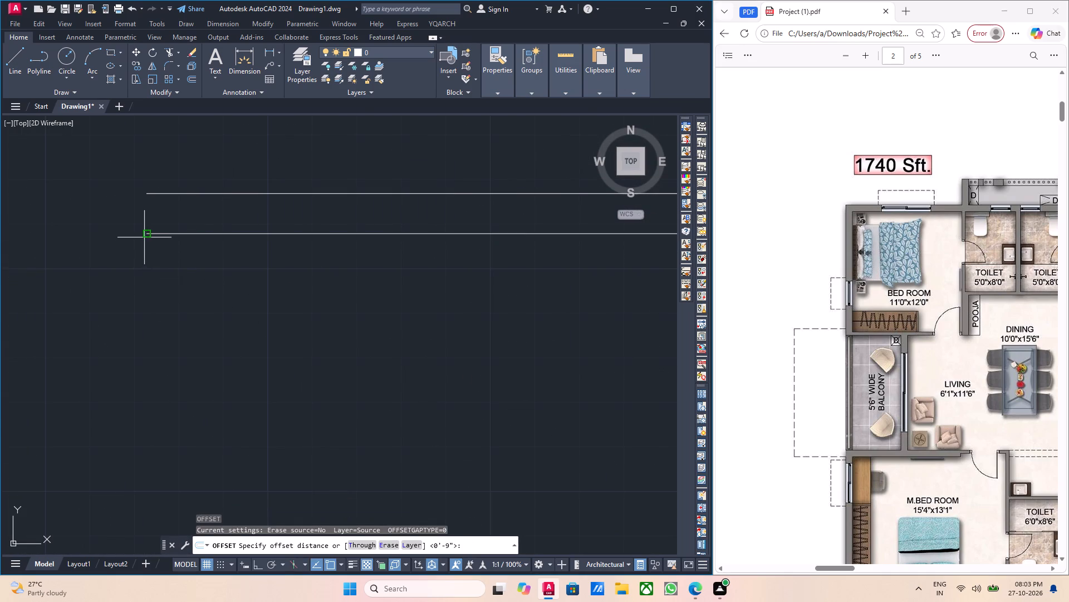
click(144, 237)
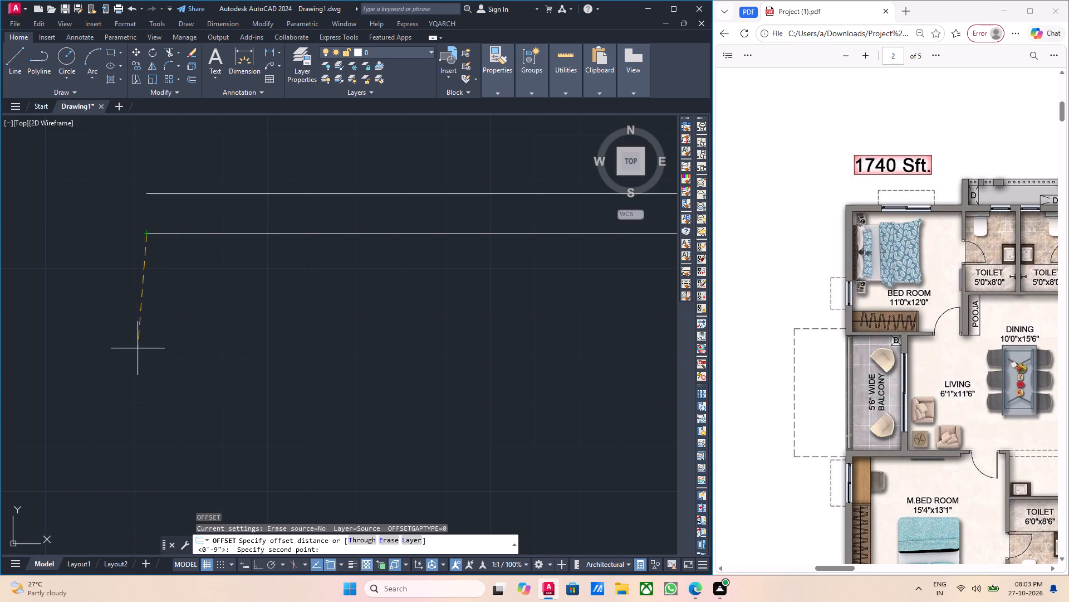
text(12')
key(Return)
scroll(197, 260, down, 4)
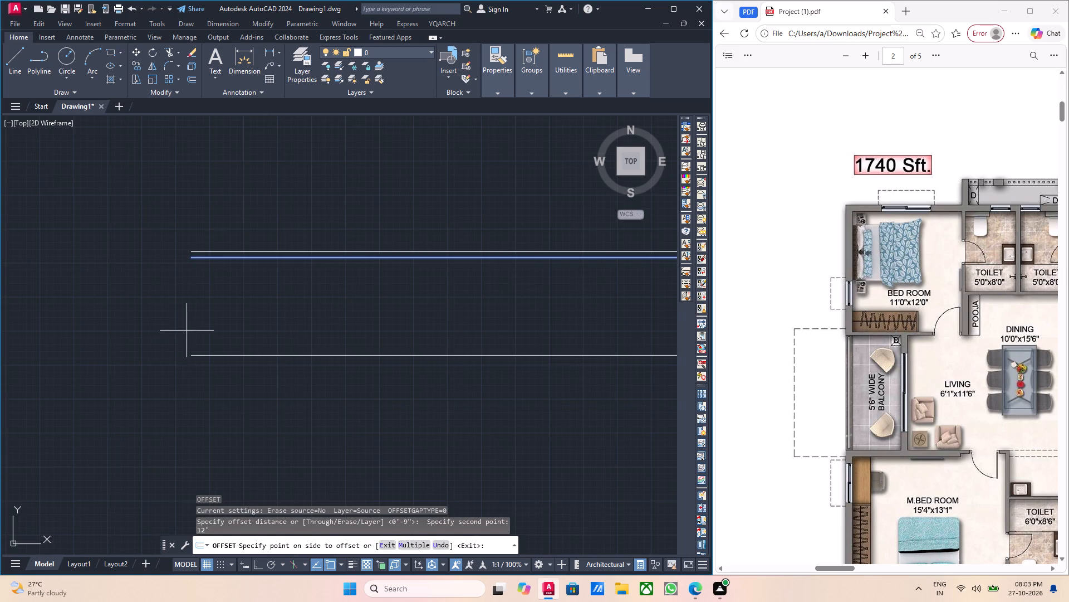
click(187, 329)
scroll(229, 385, up, 1)
middle_drag(222, 374, 209, 331)
key(Escape)
Offset the lowest ray 4.5 inches downward to form the inner wall below the bedroom.
click(234, 305)
click(209, 287)
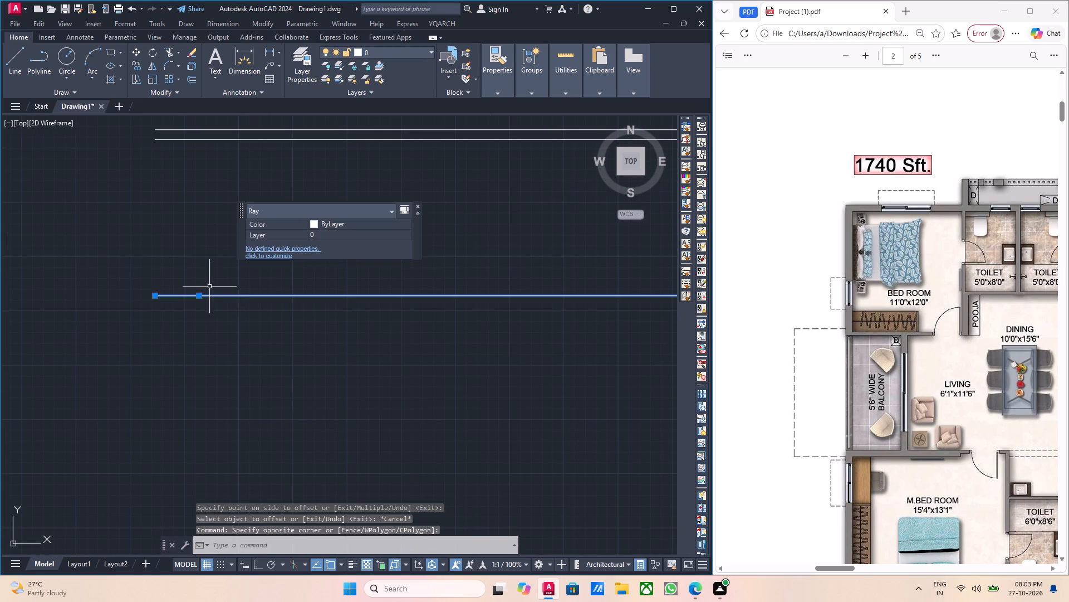
middle_drag(398, 417, 373, 372)
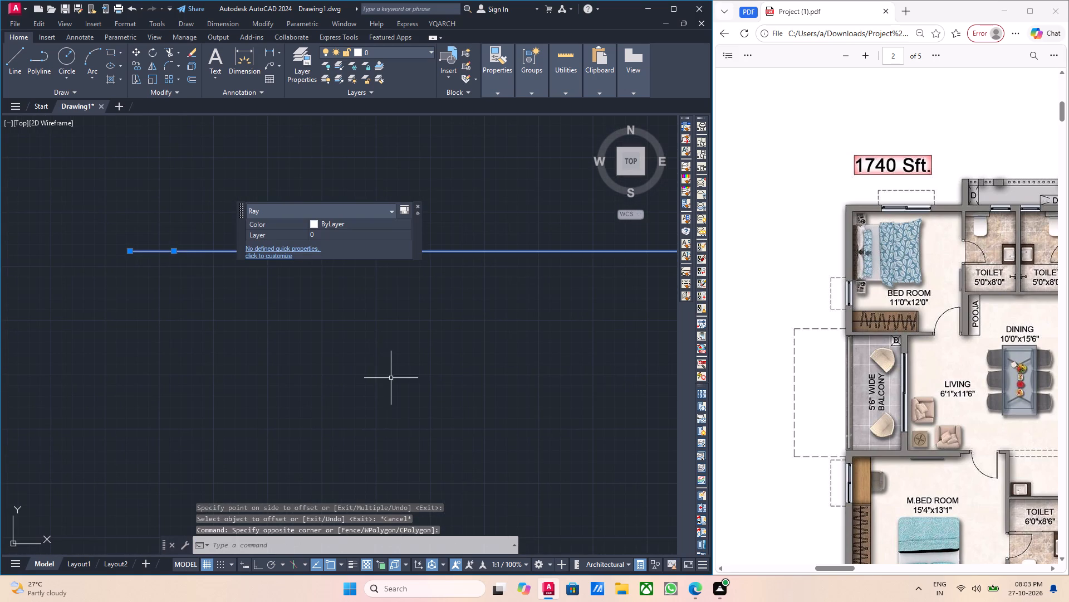
scroll(376, 380, down, 2)
middle_drag(371, 363, 375, 385)
key(o)
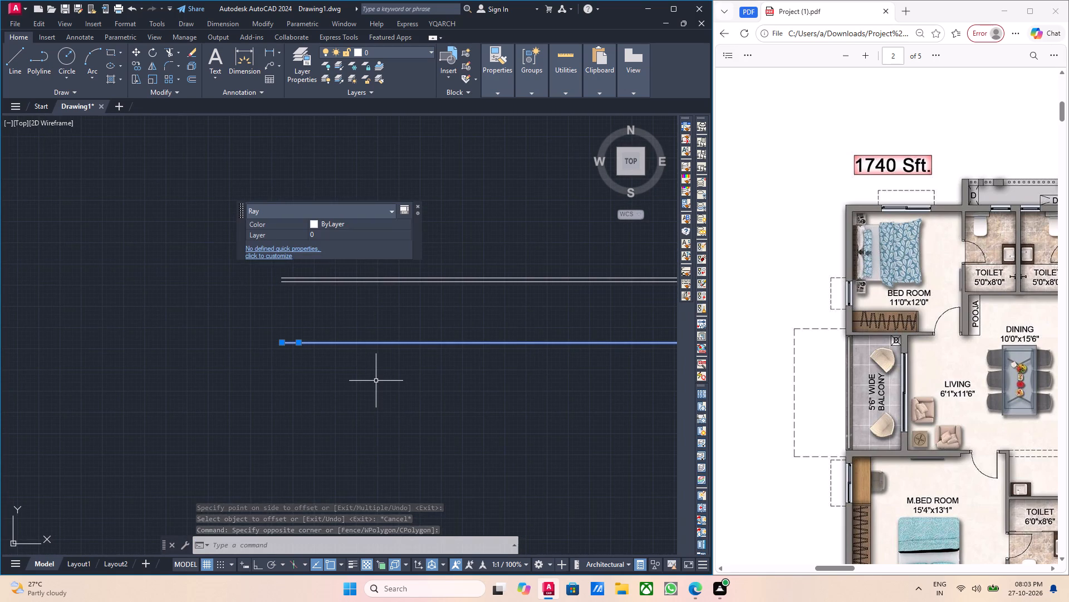
key(Return)
scroll(234, 342, up, 2)
click(351, 347)
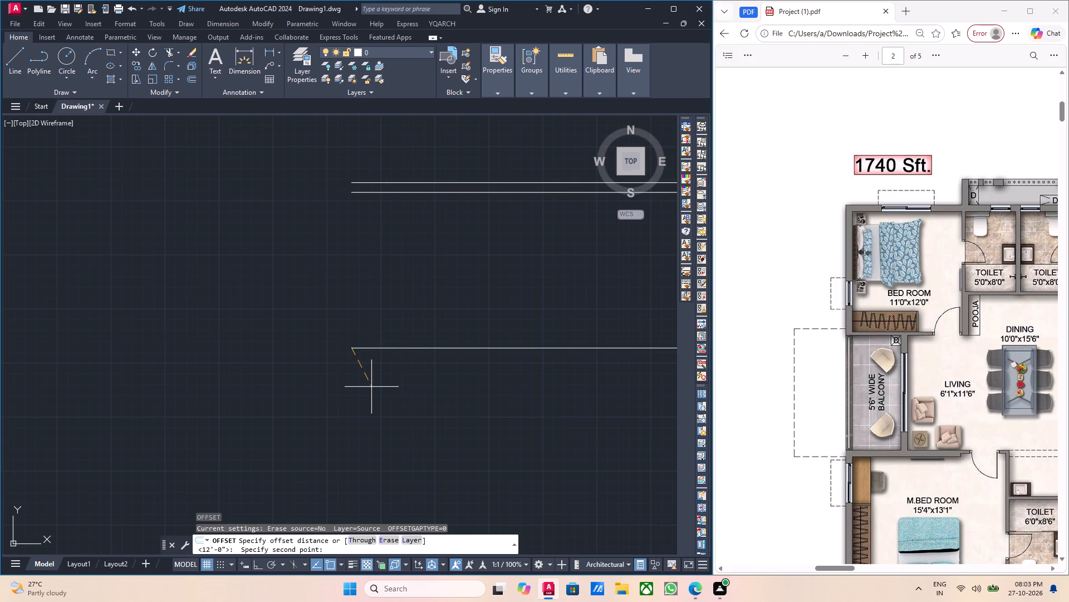
text(4.5)
key(Return)
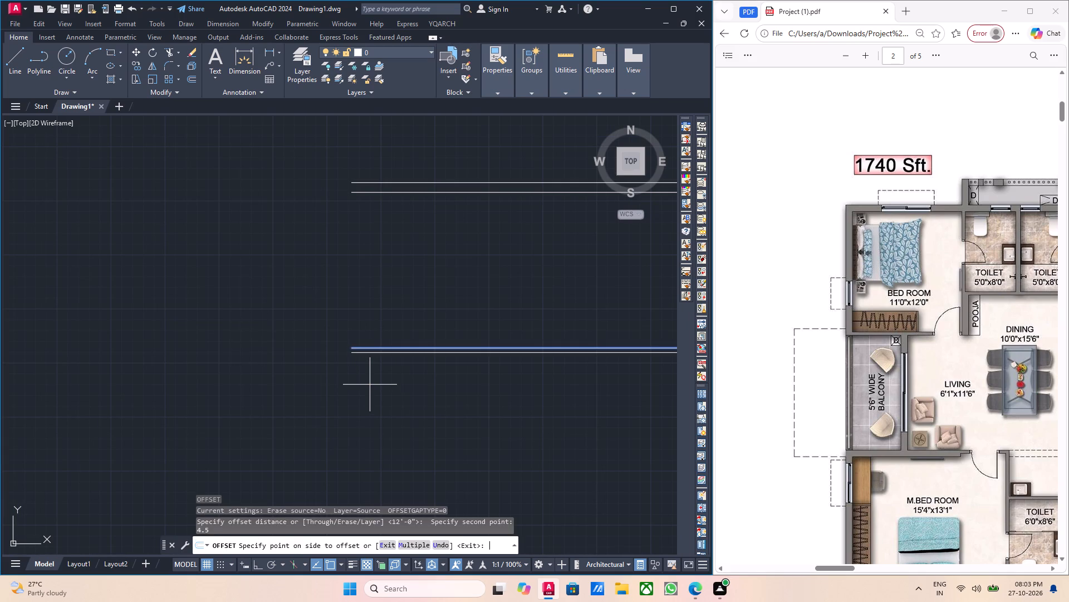
click(369, 384)
middle_drag(395, 413, 328, 372)
scroll(339, 370, down, 2)
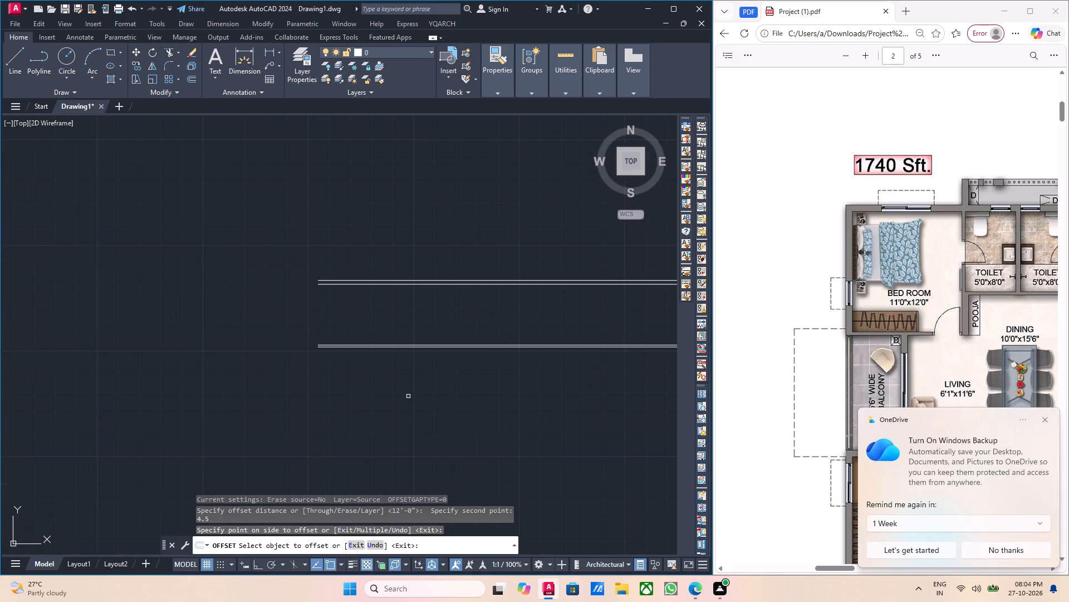
middle_drag(406, 396, 380, 394)
middle_drag(385, 382, 335, 375)
middle_drag(431, 370, 410, 376)
scroll(405, 382, down, 2)
middle_drag(371, 384, 355, 370)
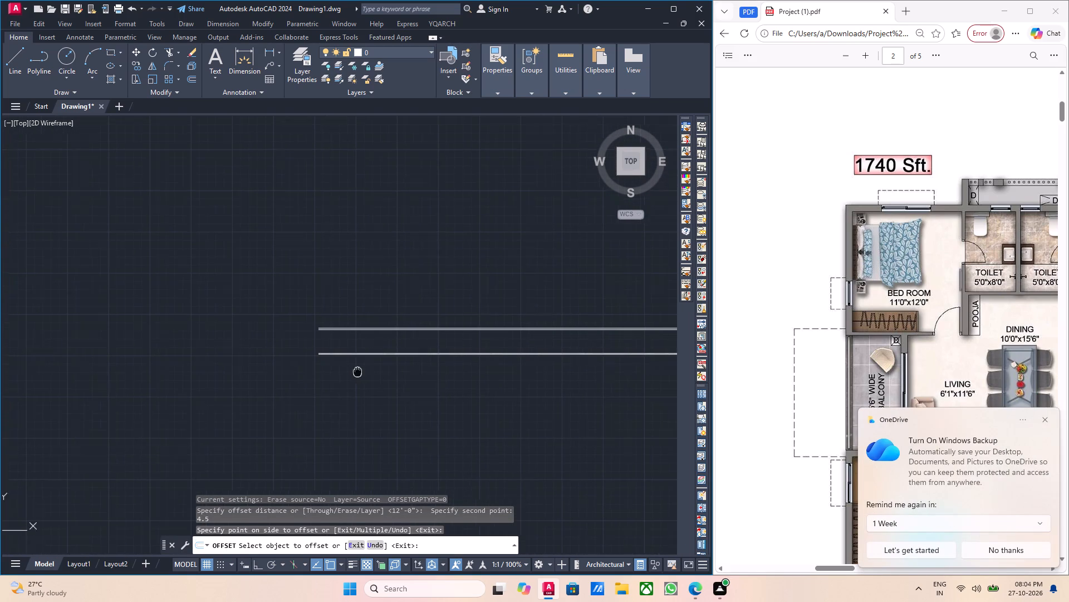
middle_drag(355, 370, 354, 370)
key(Escape)
Offset the lowest horizontal ray 11'6" downward for the depth of the living and balcony area.
scroll(346, 357, up, 1)
middle_drag(346, 357, 397, 324)
scroll(332, 324, up, 5)
click(369, 307)
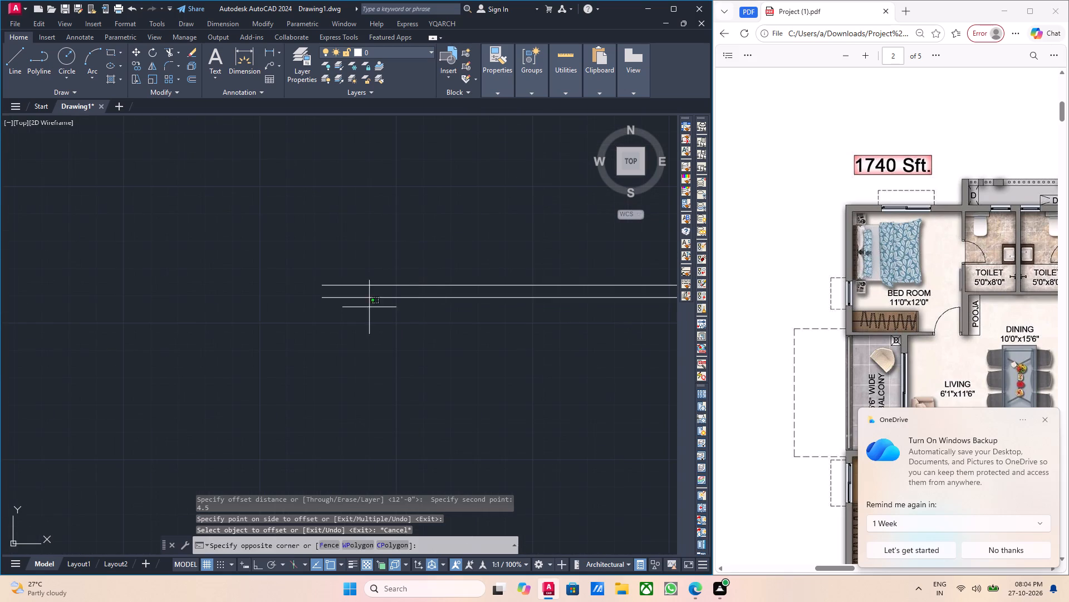
click(355, 297)
middle_drag(456, 396, 428, 394)
key(o)
key(Return)
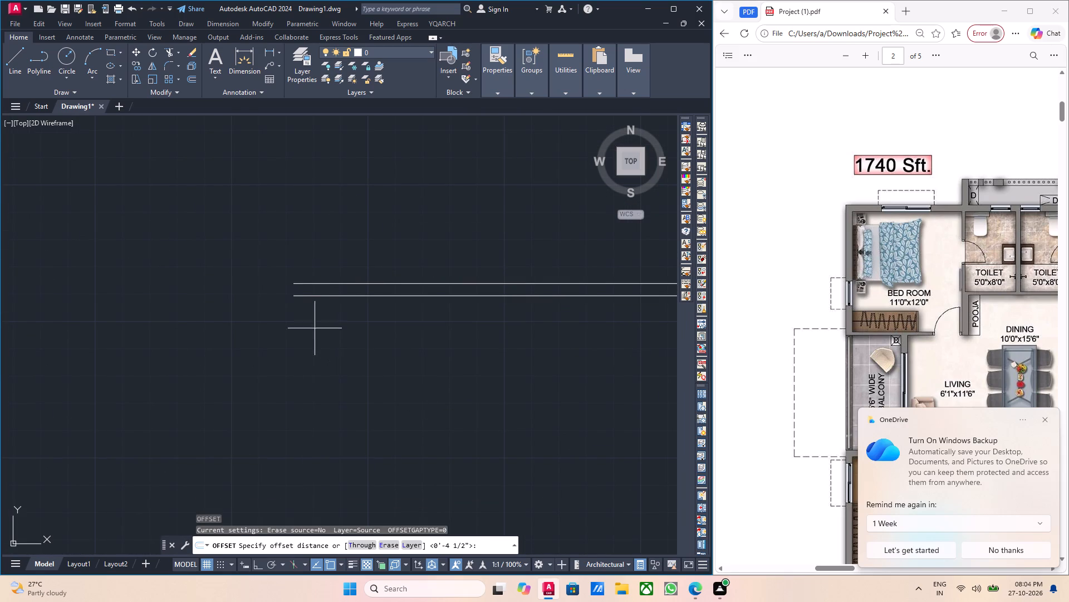
click(292, 297)
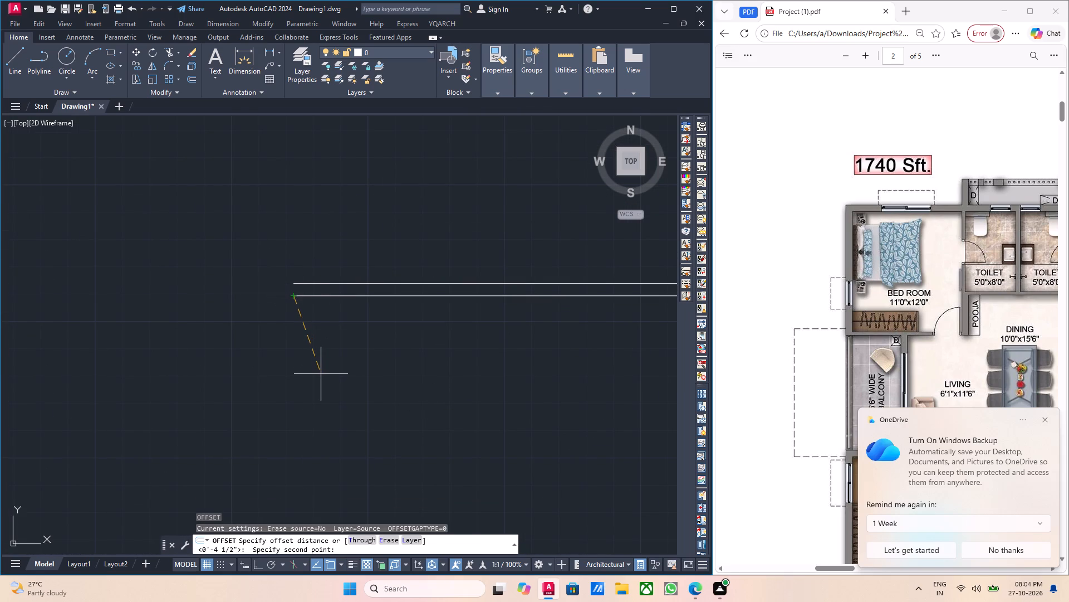
text(11')
key(6)
key(Return)
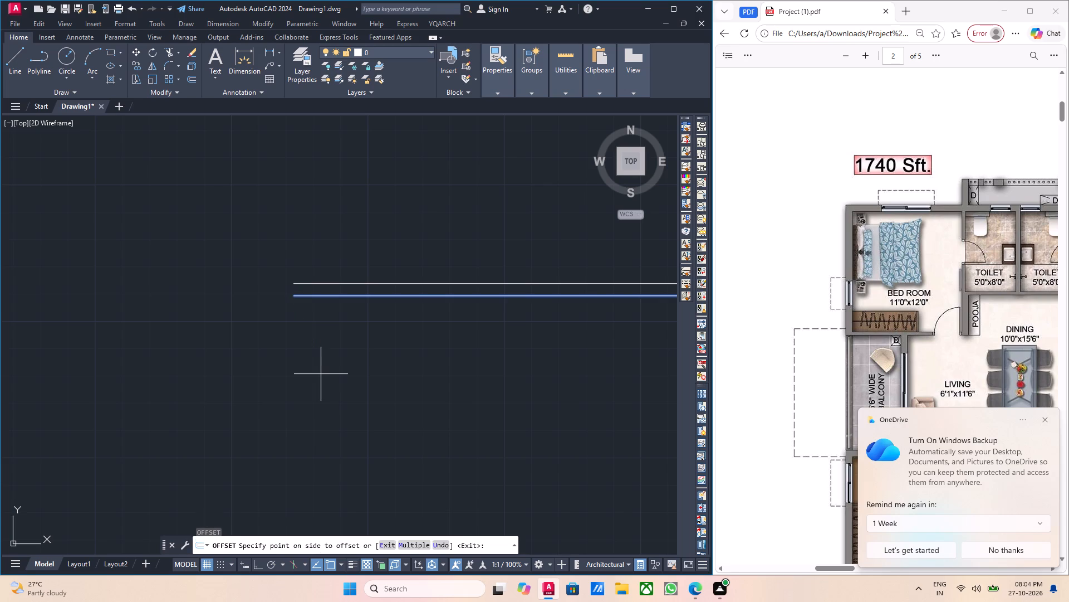
scroll(321, 374, down, 3)
click(344, 403)
middle_drag(389, 424, 296, 323)
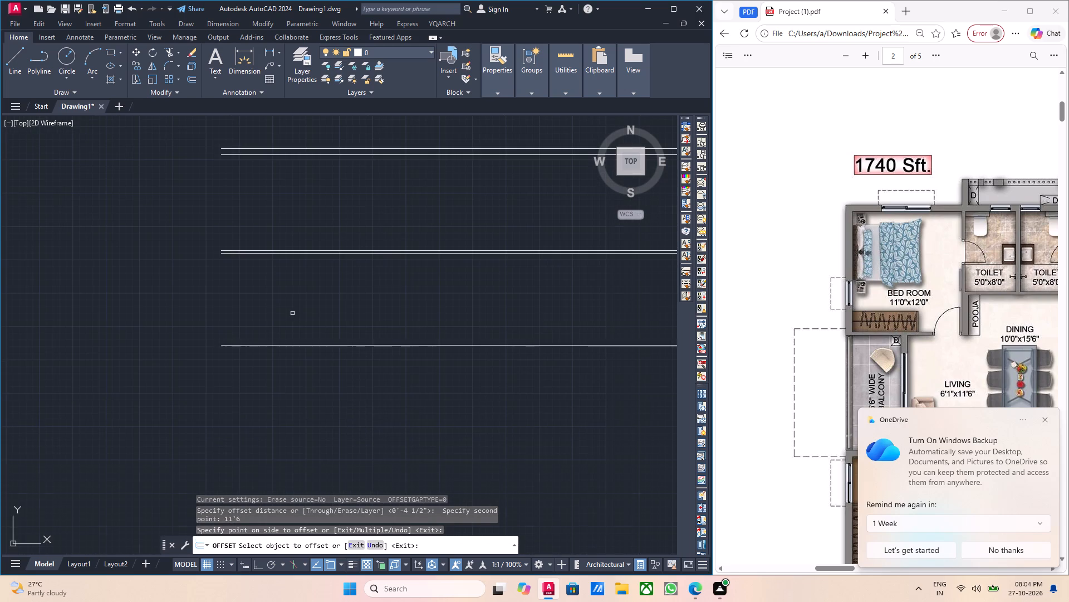
click(1047, 418)
scroll(551, 324, down, 1)
scroll(385, 357, down, 1)
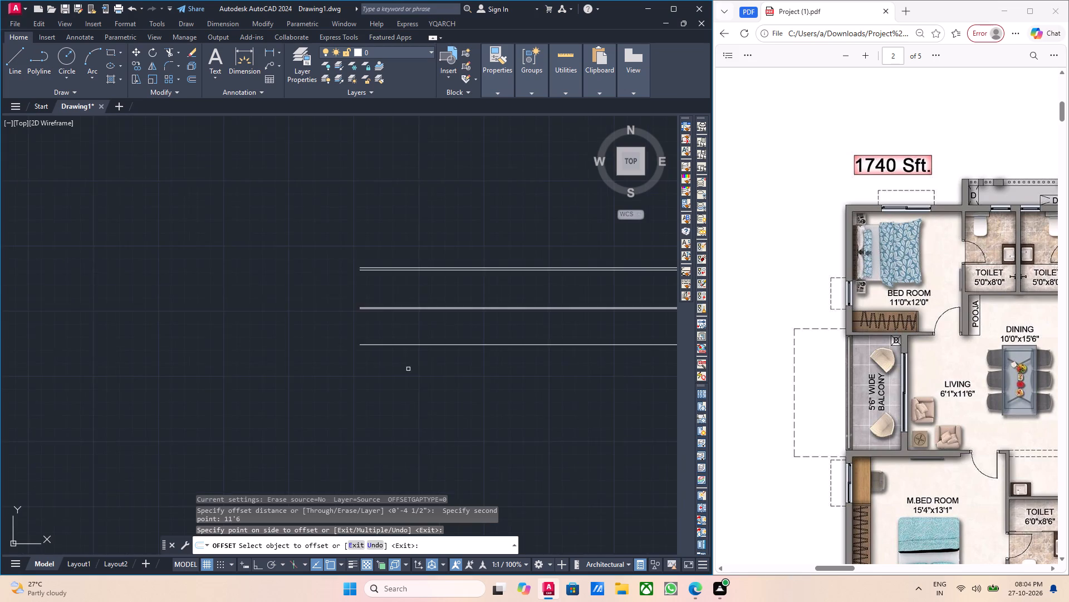
middle_drag(403, 352, 347, 271)
key(Escape)
Offset the lowest ray 9 inches downward to form the wall between the living area and the master bedroom.
middle_drag(409, 314, 369, 277)
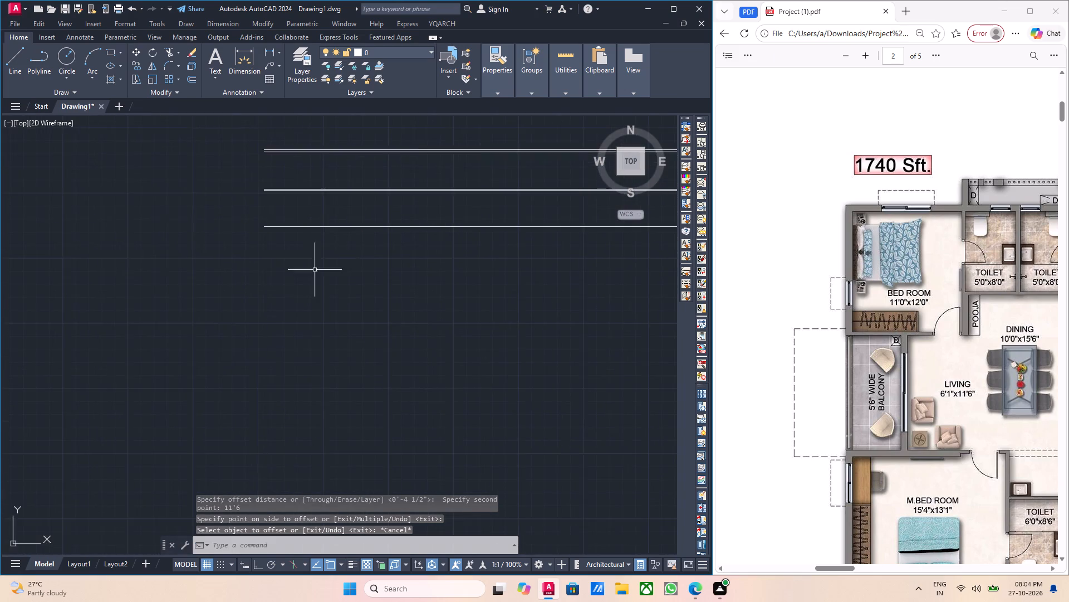
scroll(305, 254, up, 2)
middle_drag(356, 323, 358, 380)
middle_drag(318, 297, 348, 355)
drag(355, 333, 344, 316)
click(313, 285)
middle_click(426, 359)
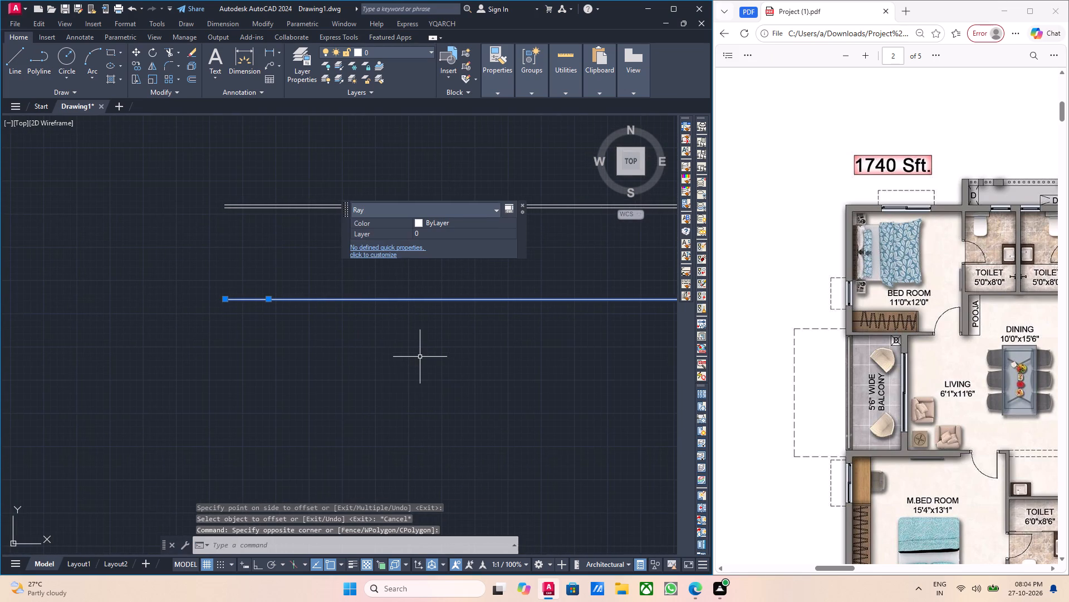
key(o)
key(Return)
click(227, 299)
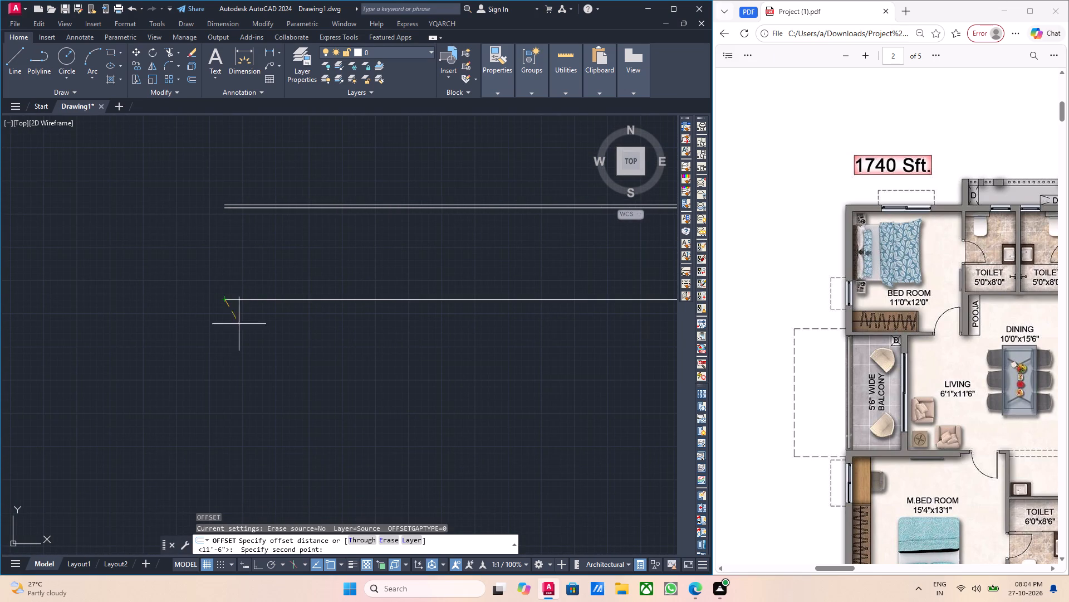
key(9)
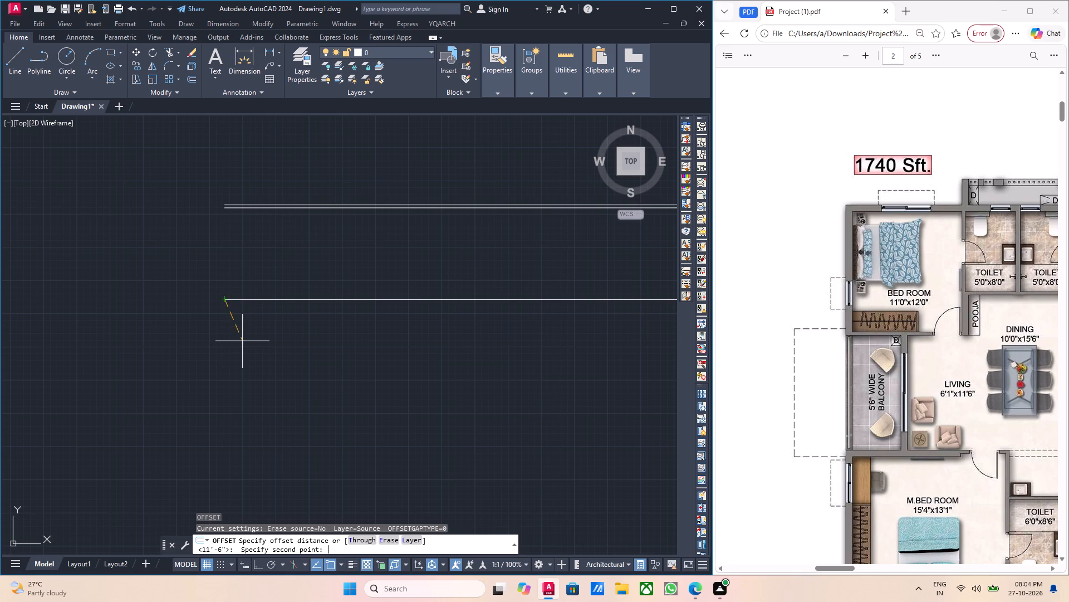
key(Return)
click(243, 351)
key(Escape)
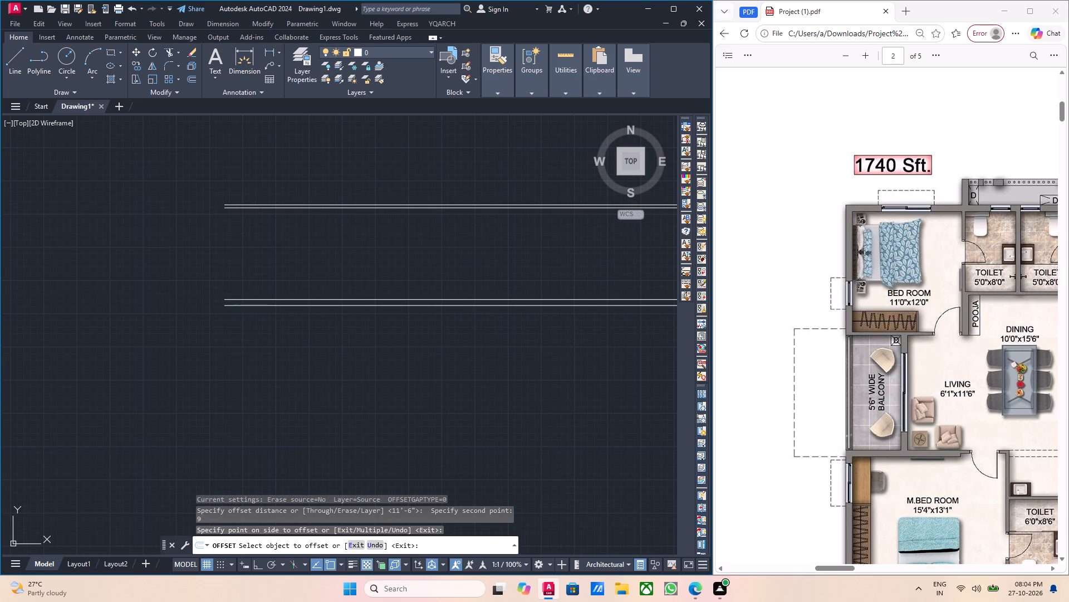
Offset the lowest ray 13'1" downward for the master bedroom's depth.
scroll(243, 351, down, 2)
middle_drag(276, 366, 265, 338)
scroll(900, 449, down, 1)
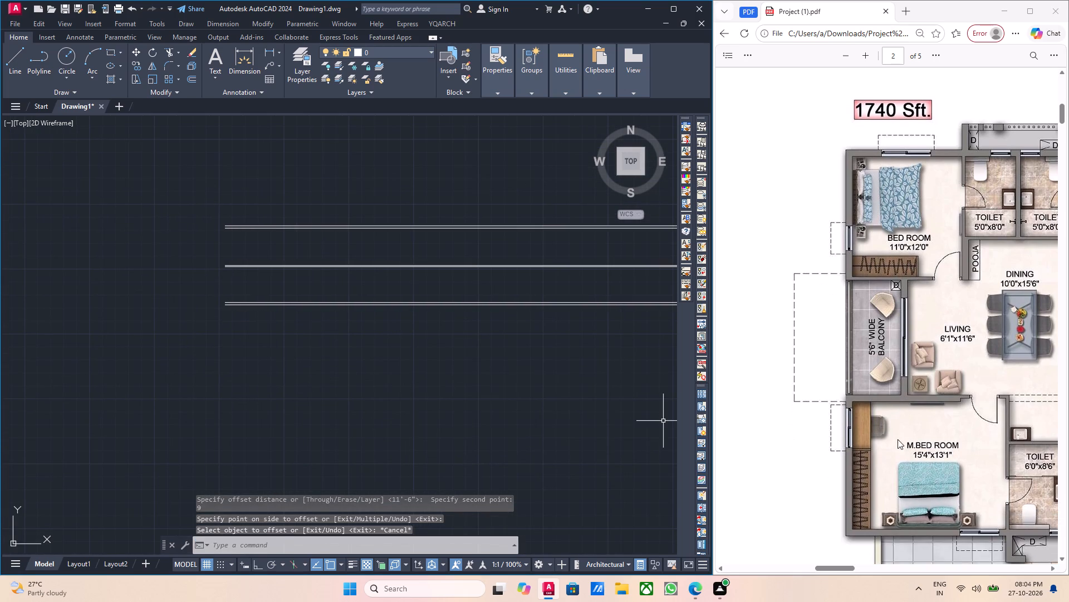
scroll(894, 421, down, 2)
middle_drag(295, 347, 306, 355)
middle_drag(262, 334, 290, 368)
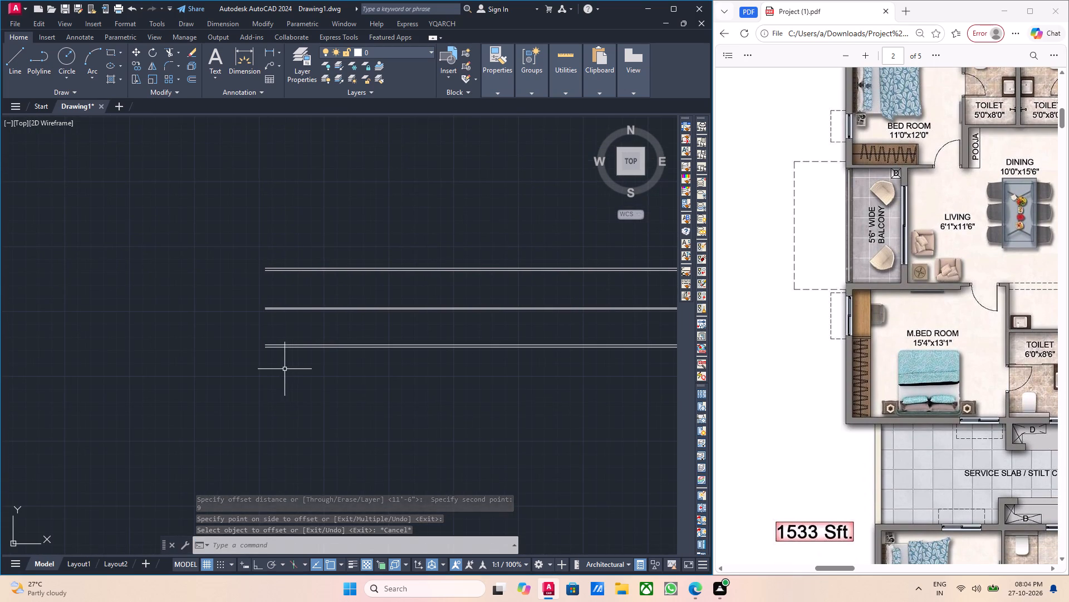
key(Escape)
scroll(234, 346, up, 3)
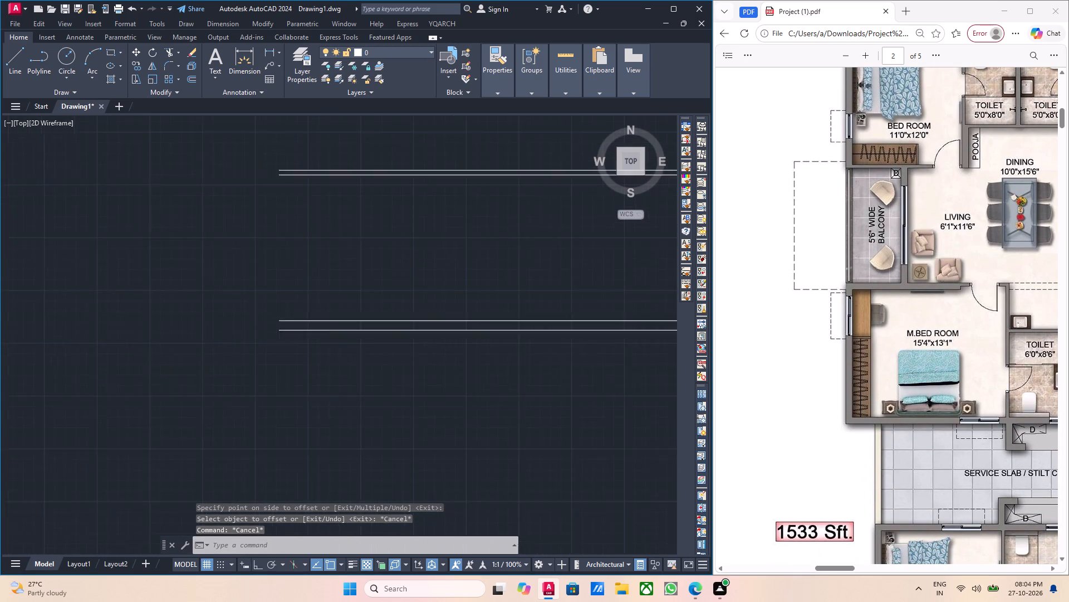
scroll(299, 344, up, 1)
click(302, 339)
click(286, 319)
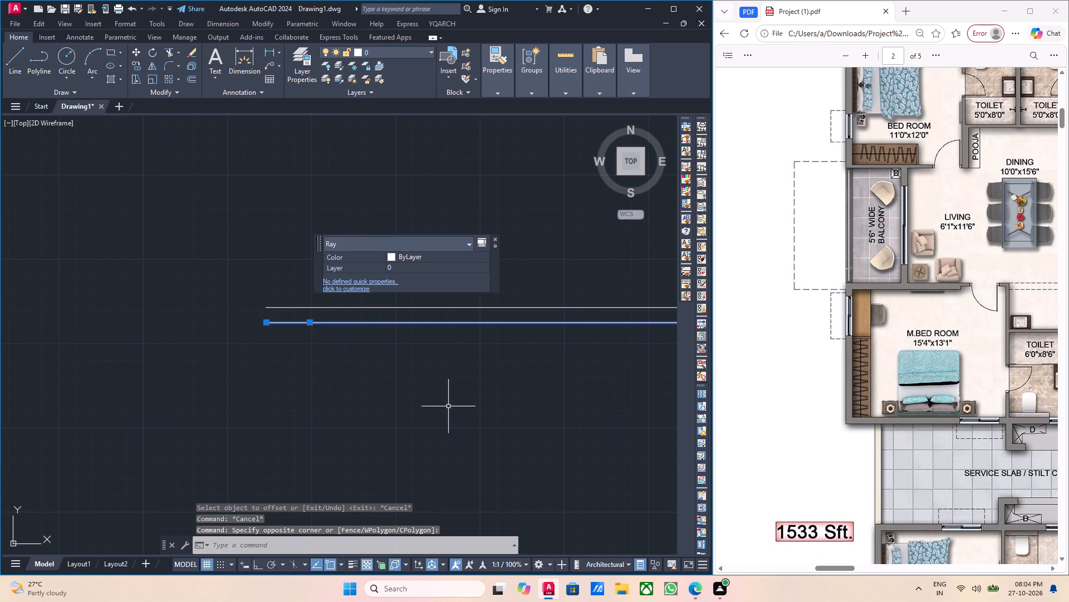
key(o)
key(Return)
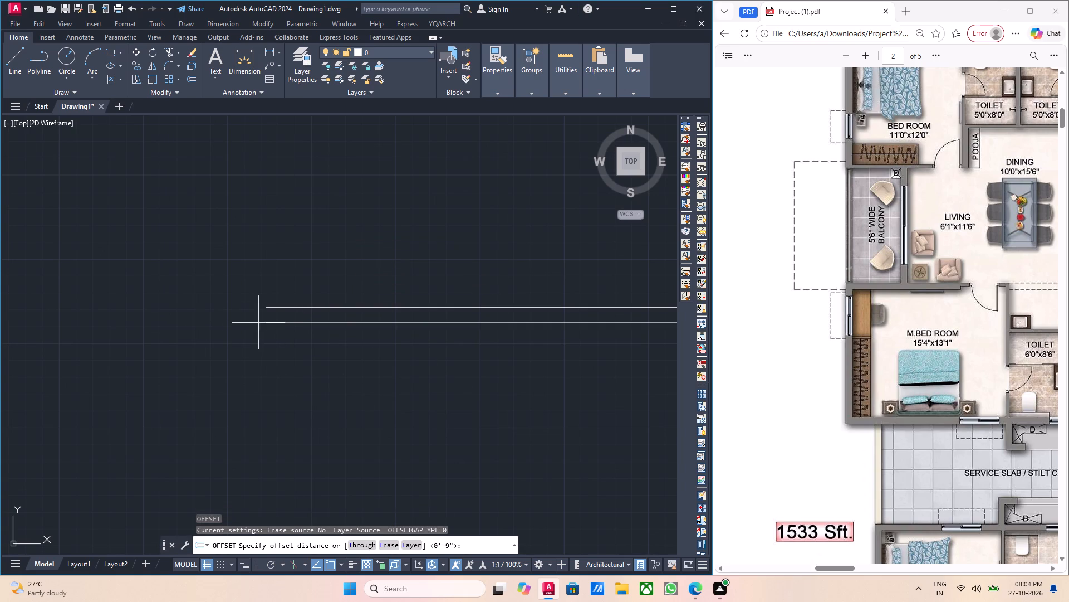
click(264, 324)
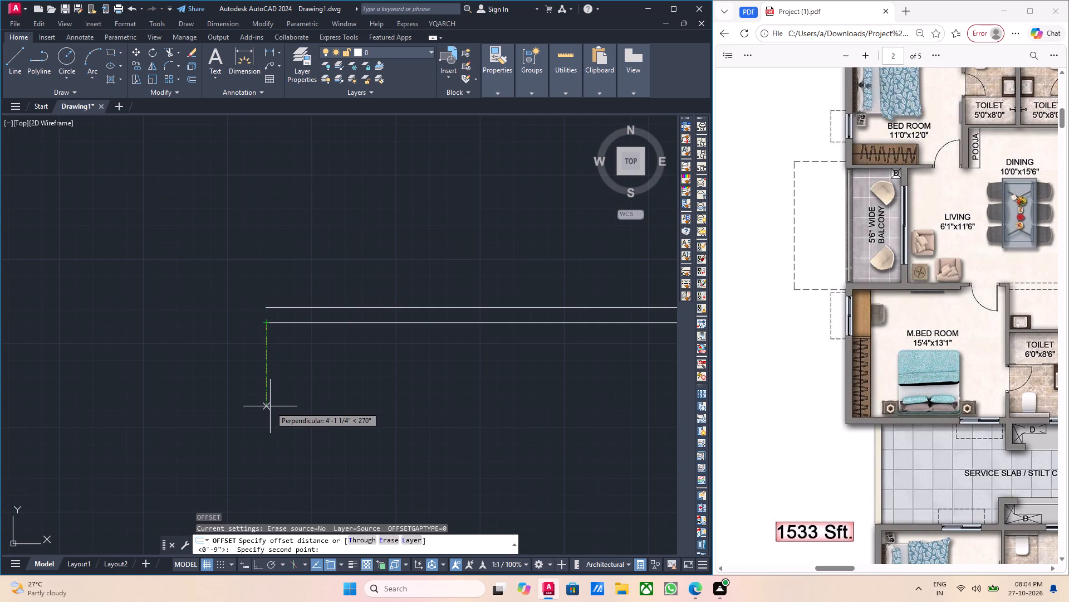
text(13'1)
key(Return)
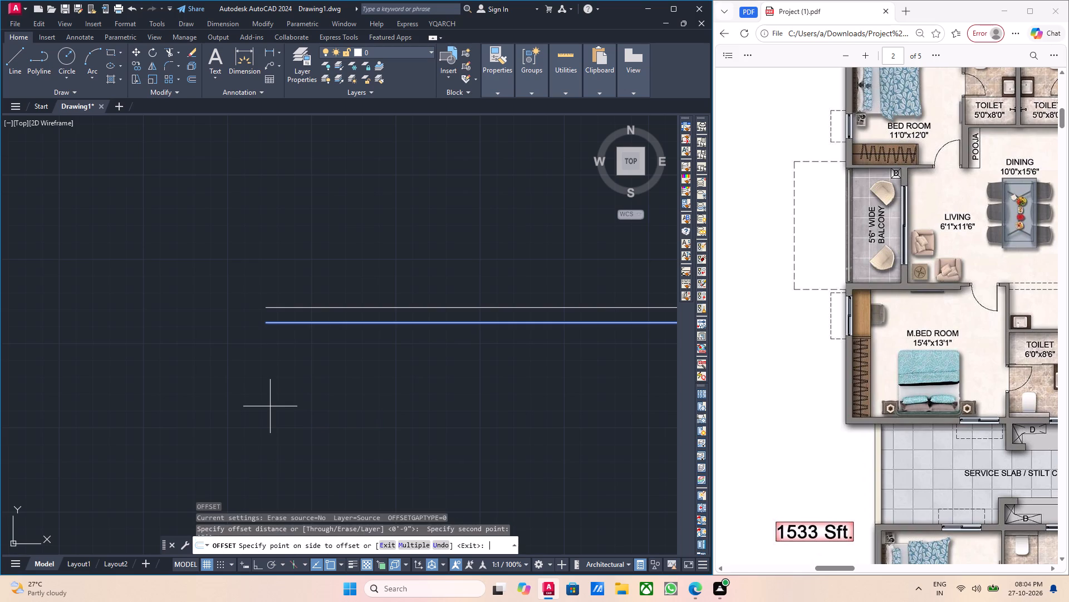
scroll(270, 406, down, 3)
middle_drag(303, 410, 285, 378)
click(287, 387)
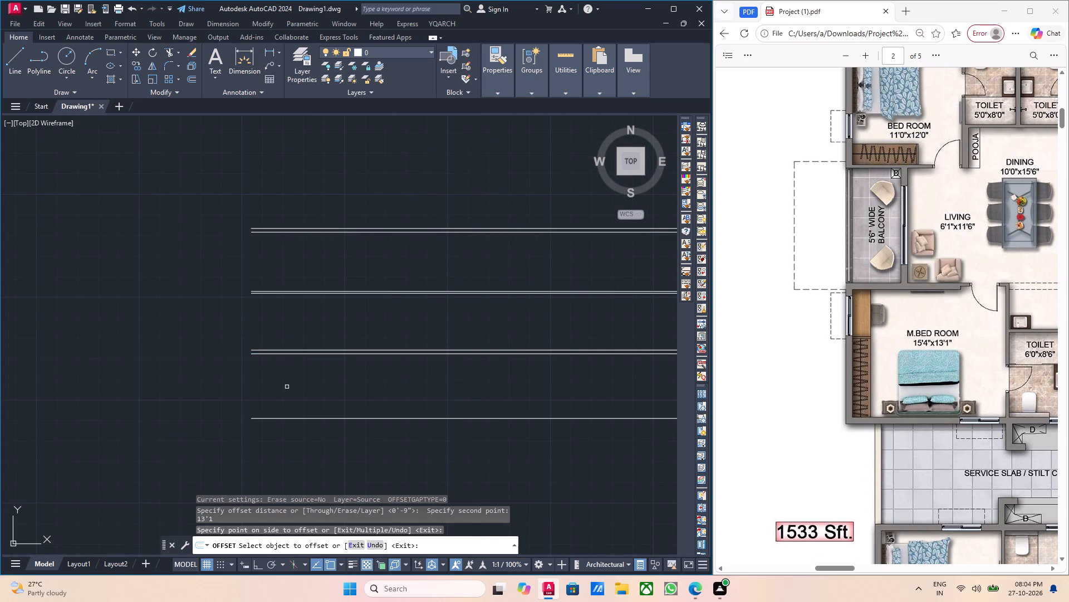
key(Escape)
Offset the lowest ray 9 inches downward to form the outer wall below the master bedroom.
scroll(300, 437, up, 2)
drag(312, 422, 301, 399)
click(283, 379)
middle_drag(382, 430, 380, 430)
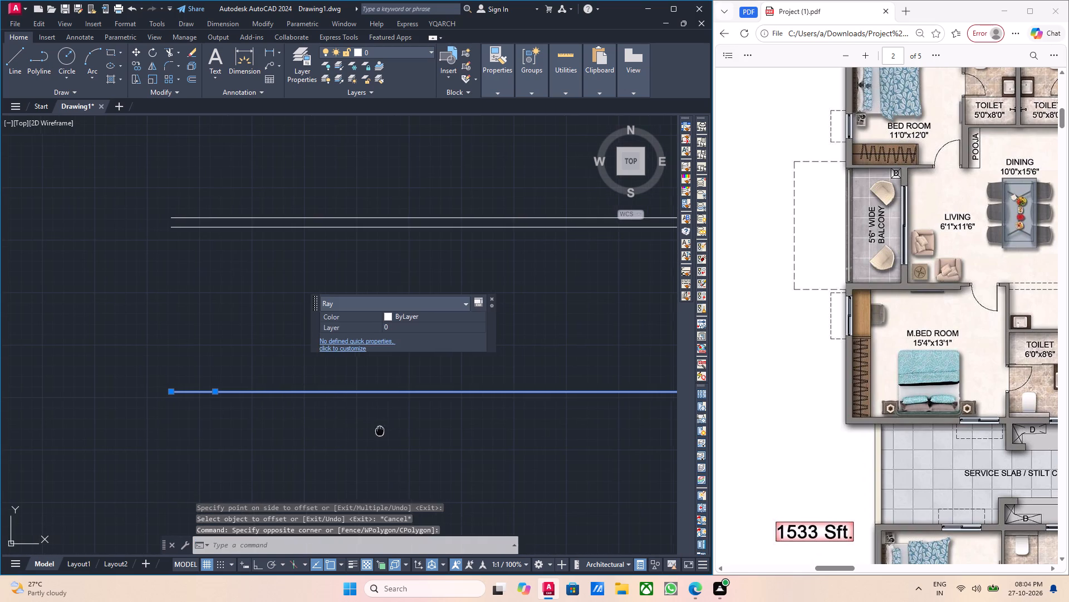
middle_drag(380, 430, 376, 430)
key(o)
key(Return)
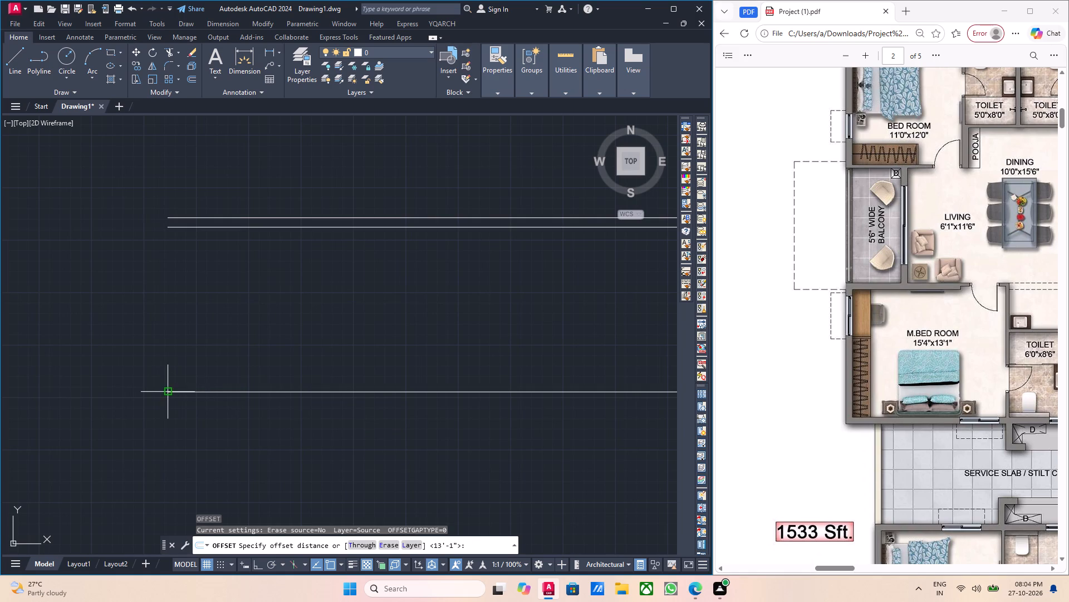
click(165, 393)
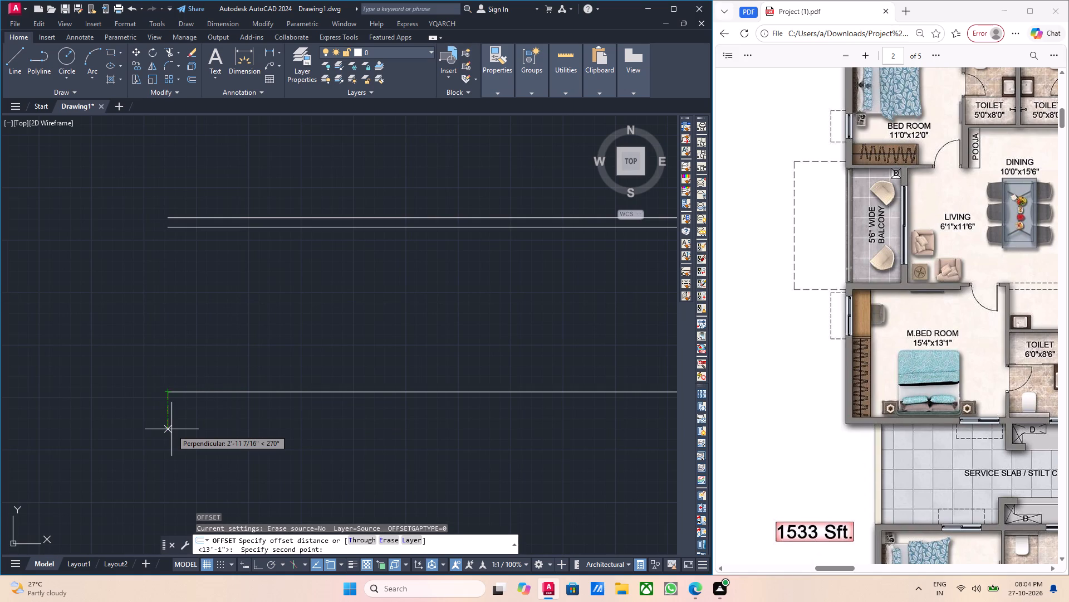
key(9)
key(Return)
click(171, 429)
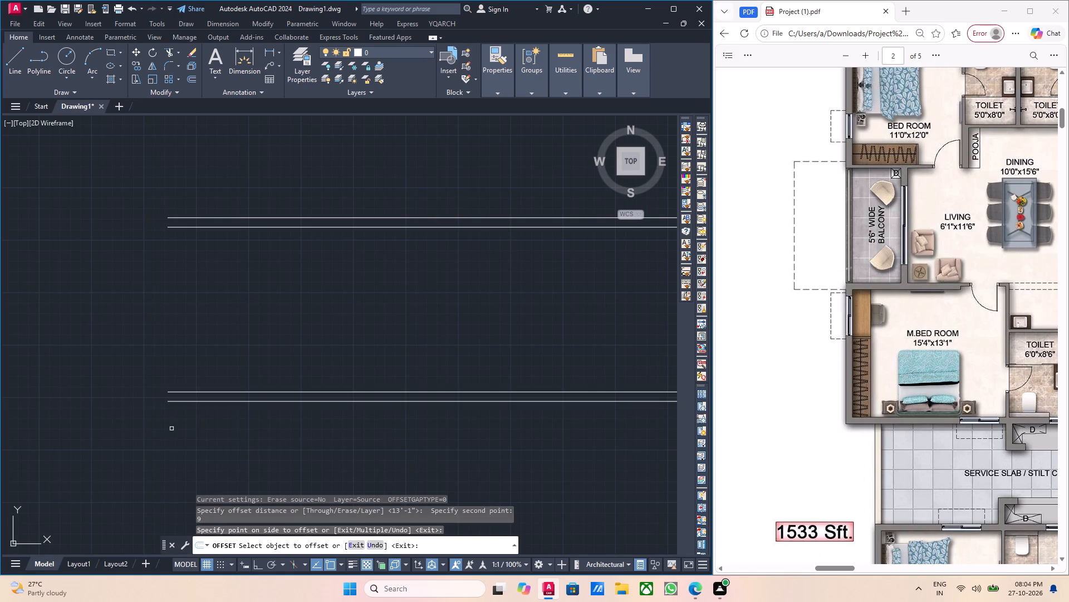
scroll(183, 420, down, 1)
key(Escape)
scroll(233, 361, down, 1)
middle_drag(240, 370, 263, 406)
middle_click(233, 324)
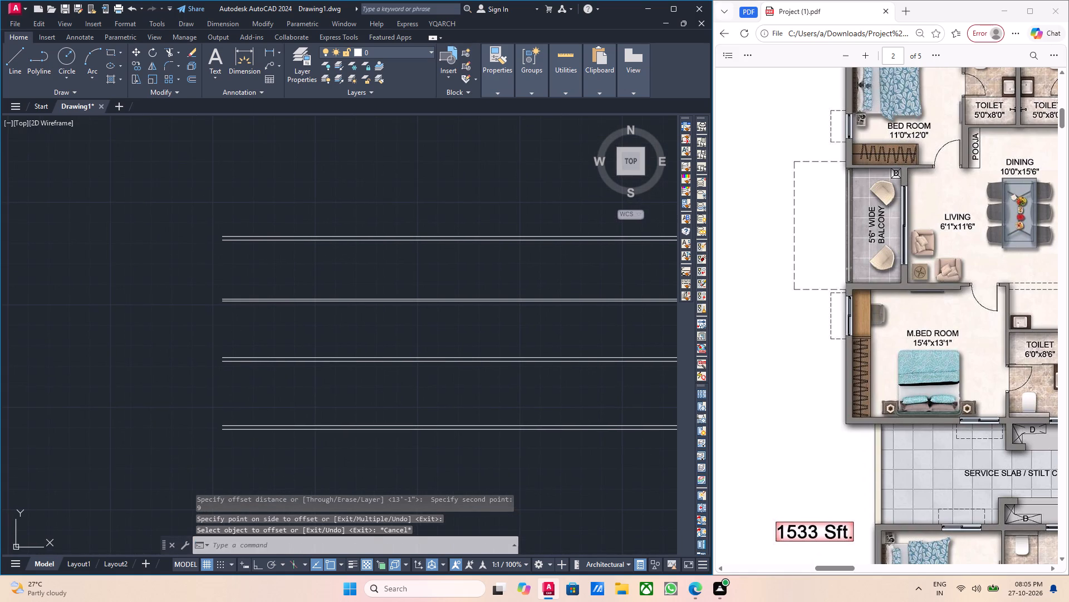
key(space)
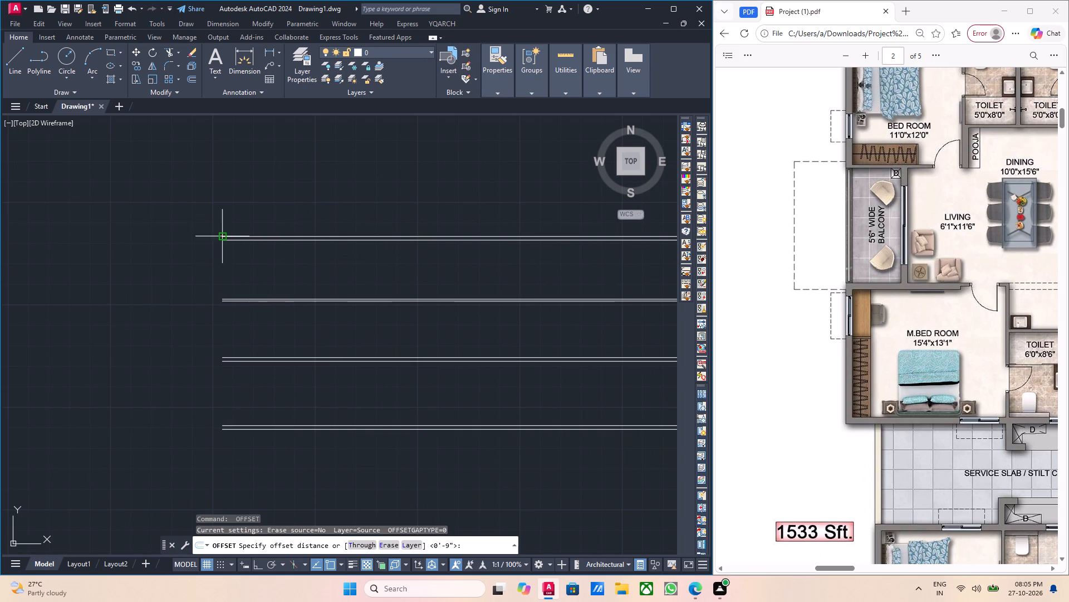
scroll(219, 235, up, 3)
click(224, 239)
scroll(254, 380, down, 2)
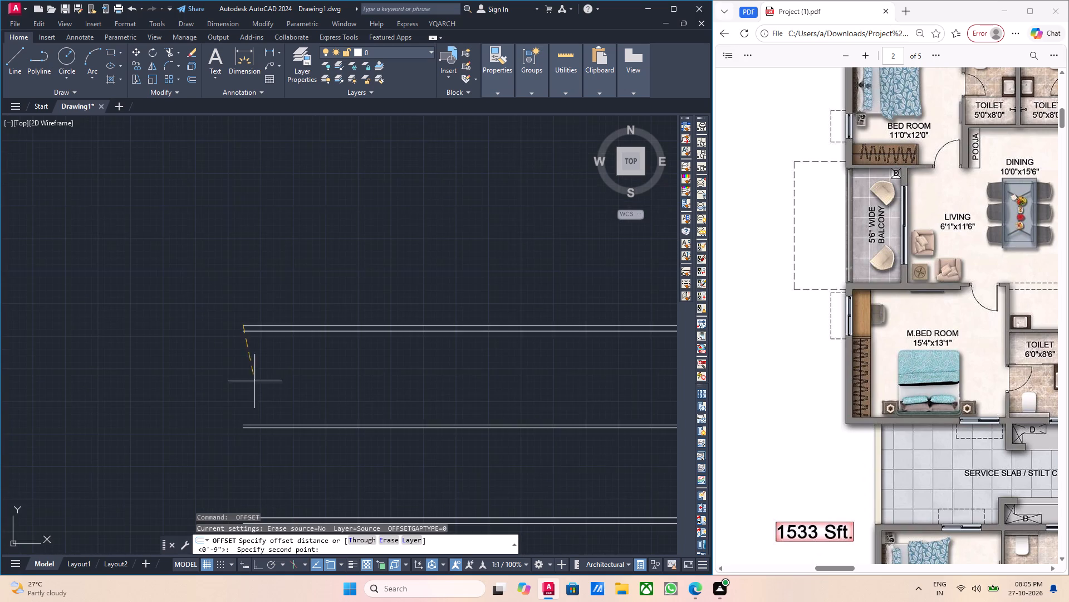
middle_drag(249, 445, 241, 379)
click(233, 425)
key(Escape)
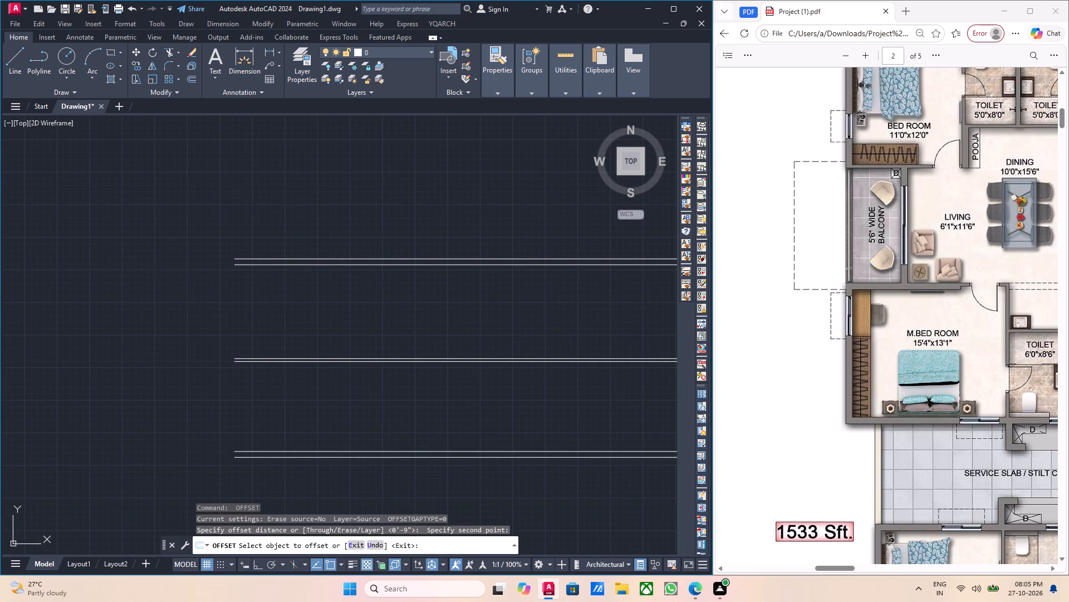
With Ortho on, draw a vertical ray downward from the start point of the topmost horizontal ray, along the starts of the wall lines.
text(ray)
key(Return)
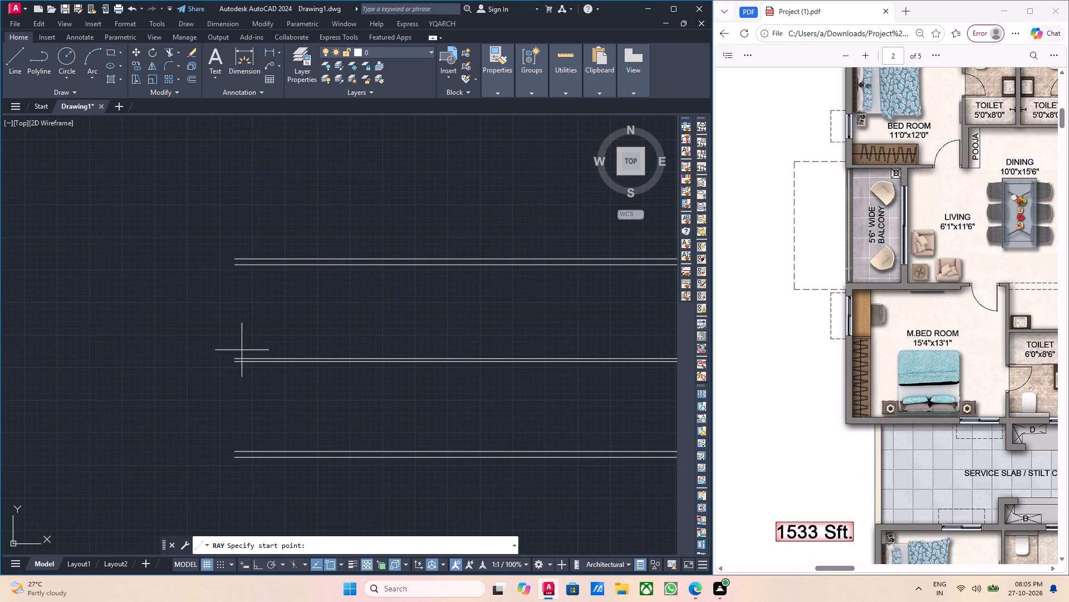
click(236, 257)
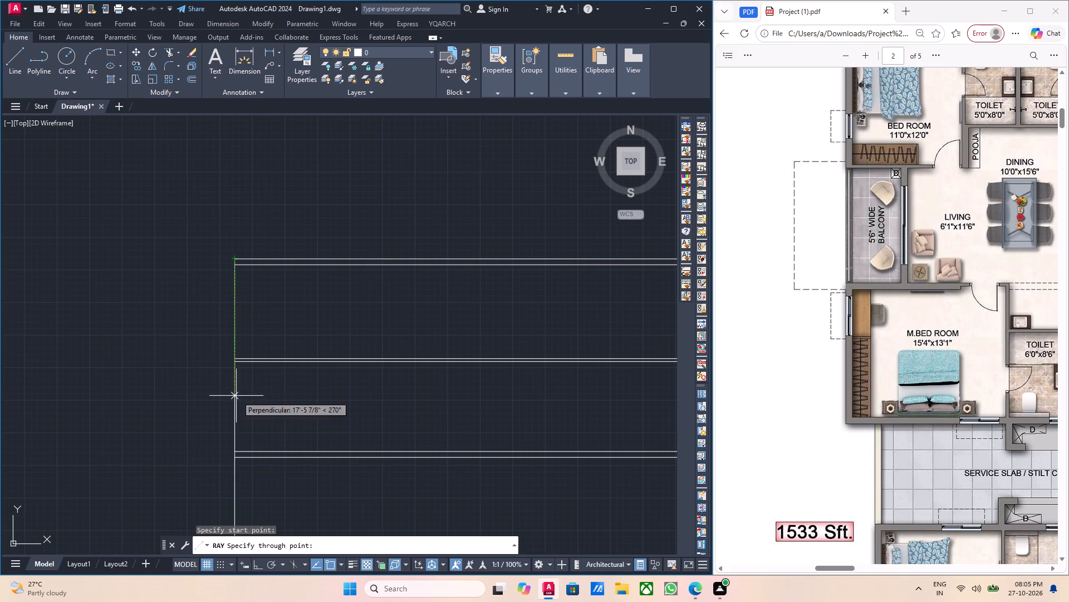
middle_drag(243, 397, 223, 338)
key(F8)
click(219, 342)
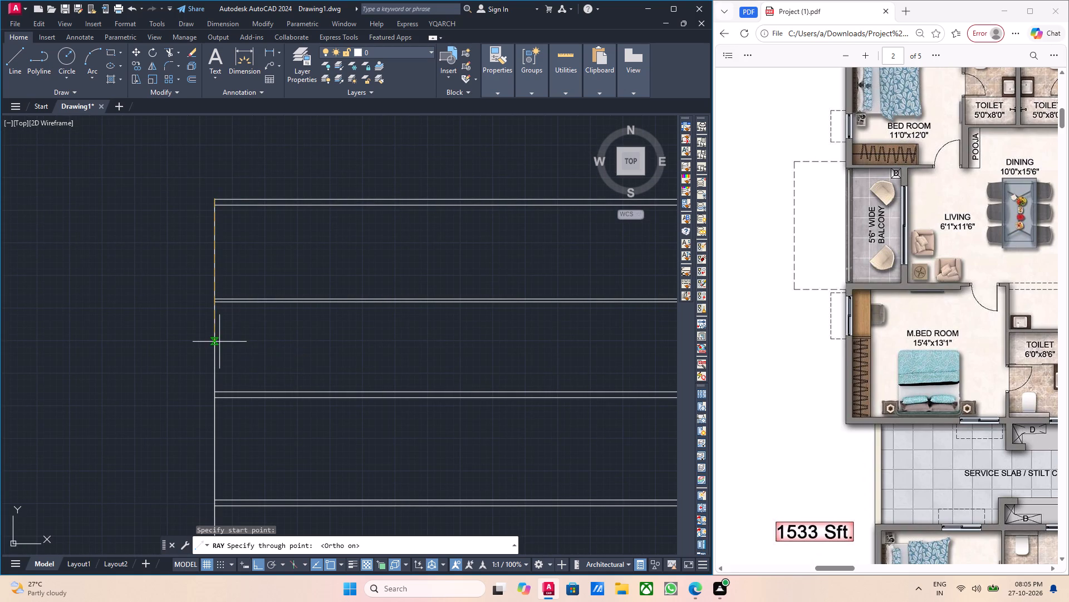
middle_drag(302, 354, 278, 308)
click(275, 307)
key(Escape)
middle_drag(312, 321, 342, 364)
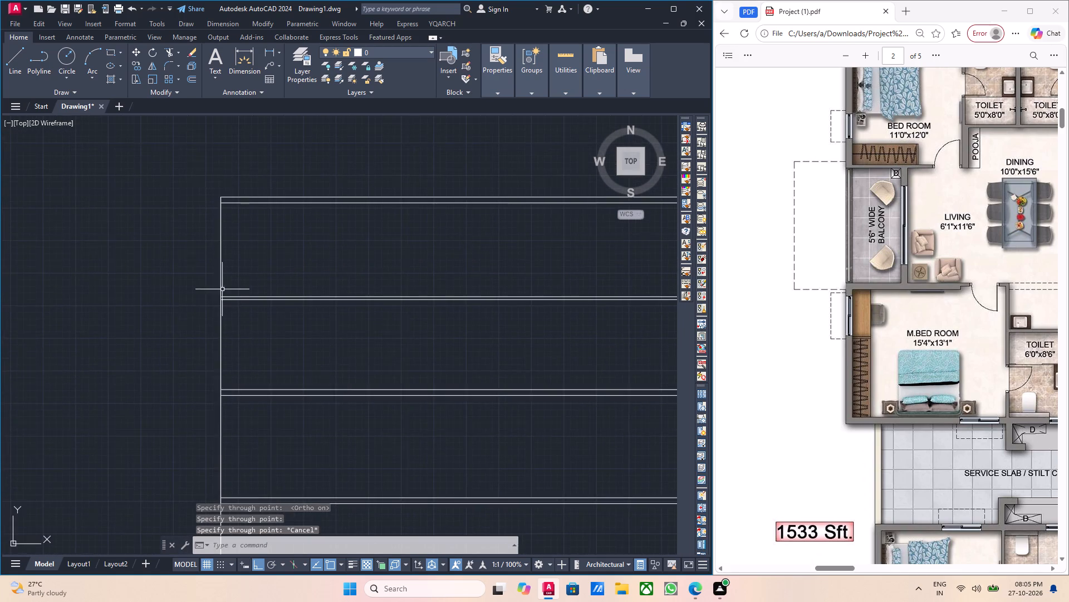
key(Escape)
Offset the vertical ray 9 inches to the right to form the plan's outer left wall.
scroll(227, 286, up, 1)
middle_drag(261, 315, 280, 348)
click(263, 296)
click(219, 285)
middle_drag(316, 293, 306, 299)
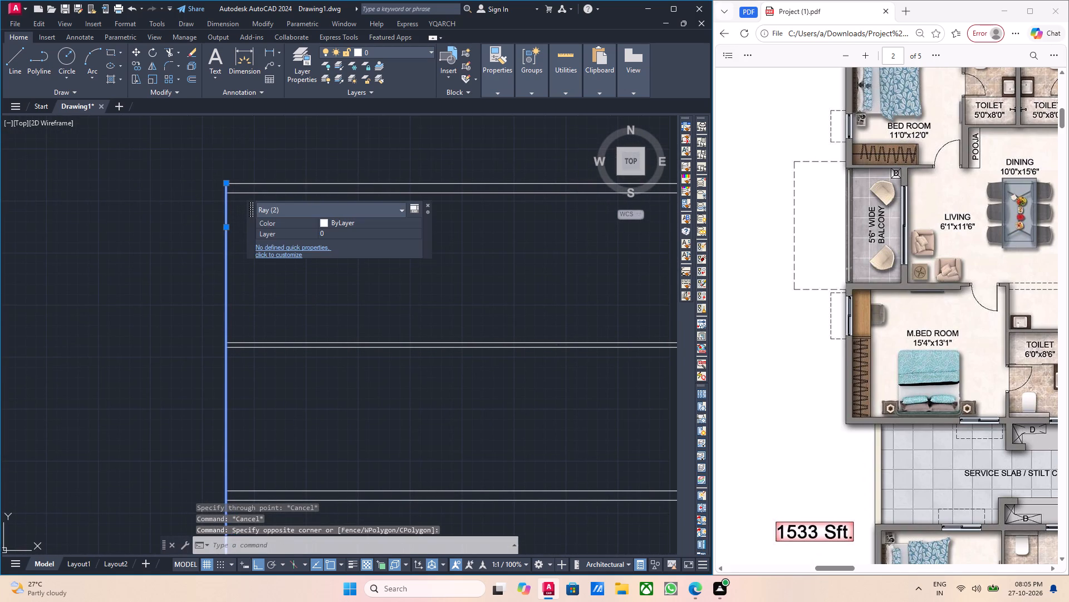
key(o)
key(Return)
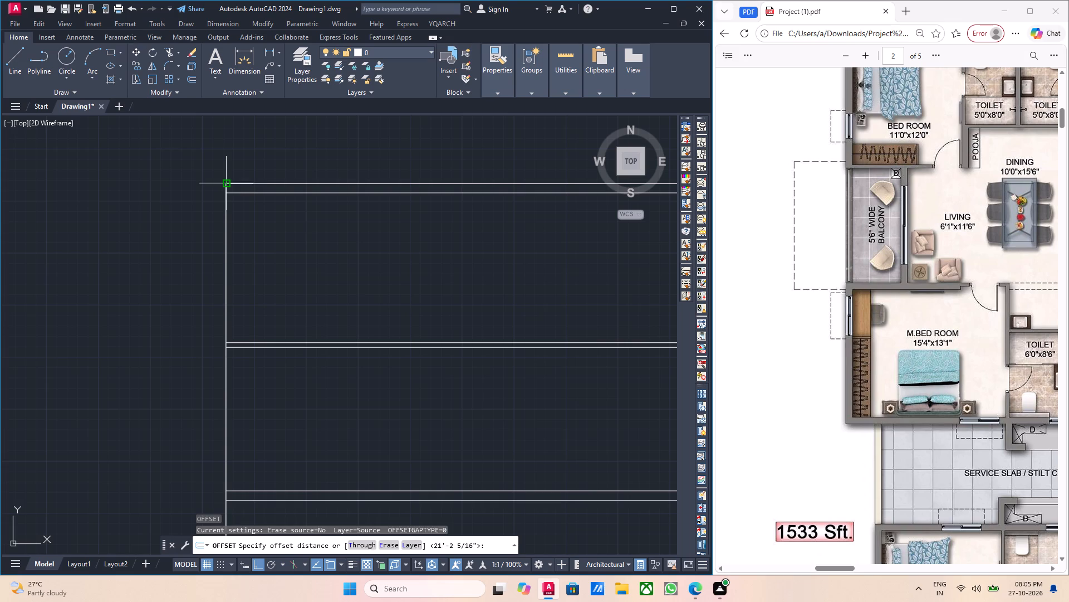
click(228, 185)
key(9)
key(Return)
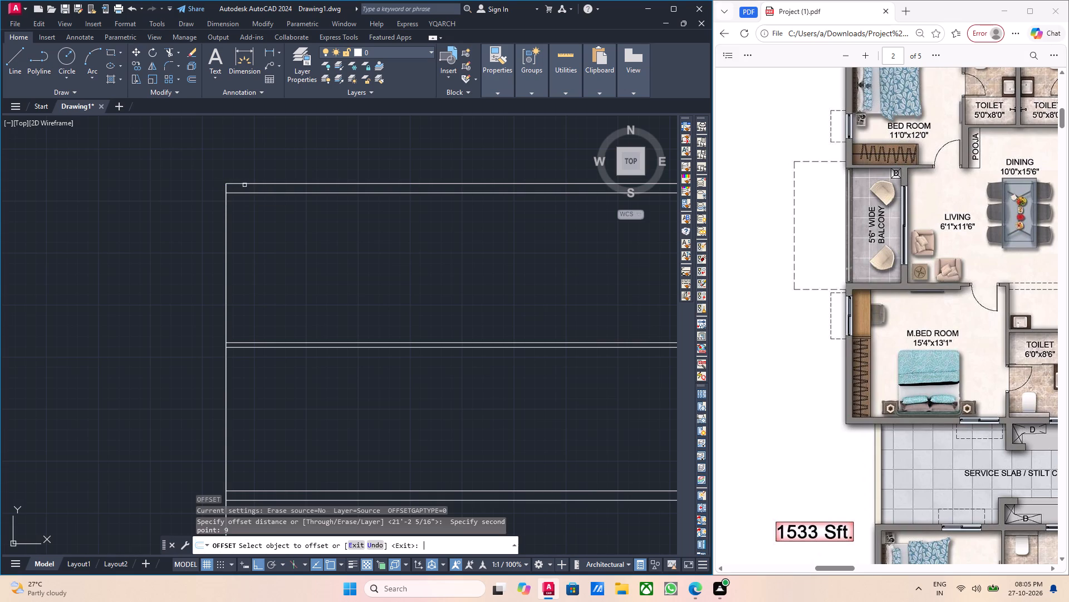
click(227, 244)
click(253, 248)
scroll(273, 240, down, 2)
key(Escape)
middle_drag(347, 263, 313, 279)
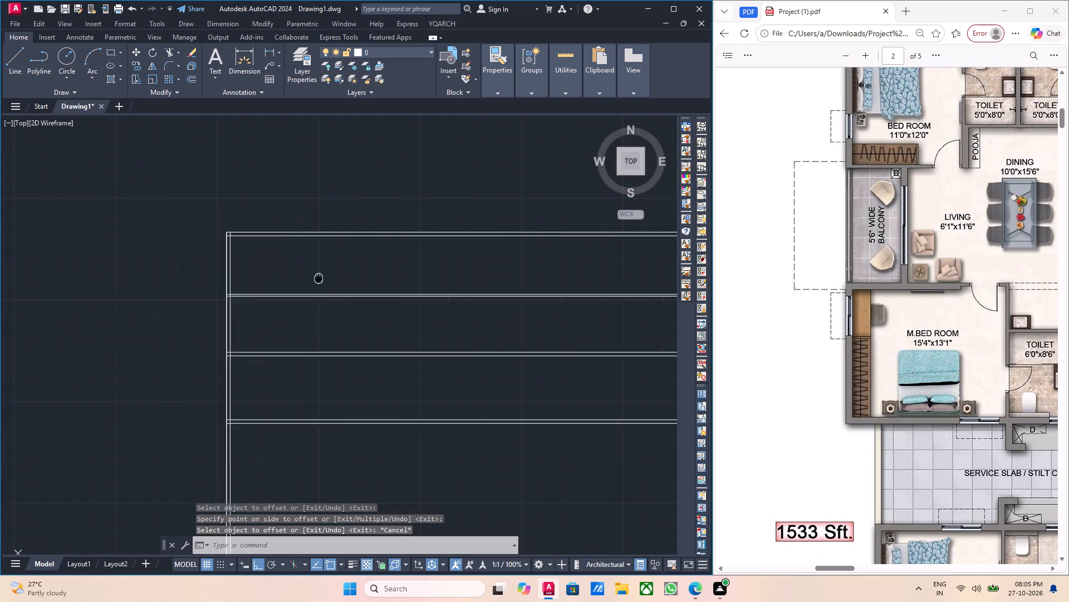
Offset the outer wall's inner vertical ray 11' to the right for the width of the 11'0"x12'0" bedroom.
middle_drag(313, 279, 299, 285)
middle_drag(300, 278, 291, 304)
scroll(870, 266, up, 5)
scroll(786, 304, down, 1)
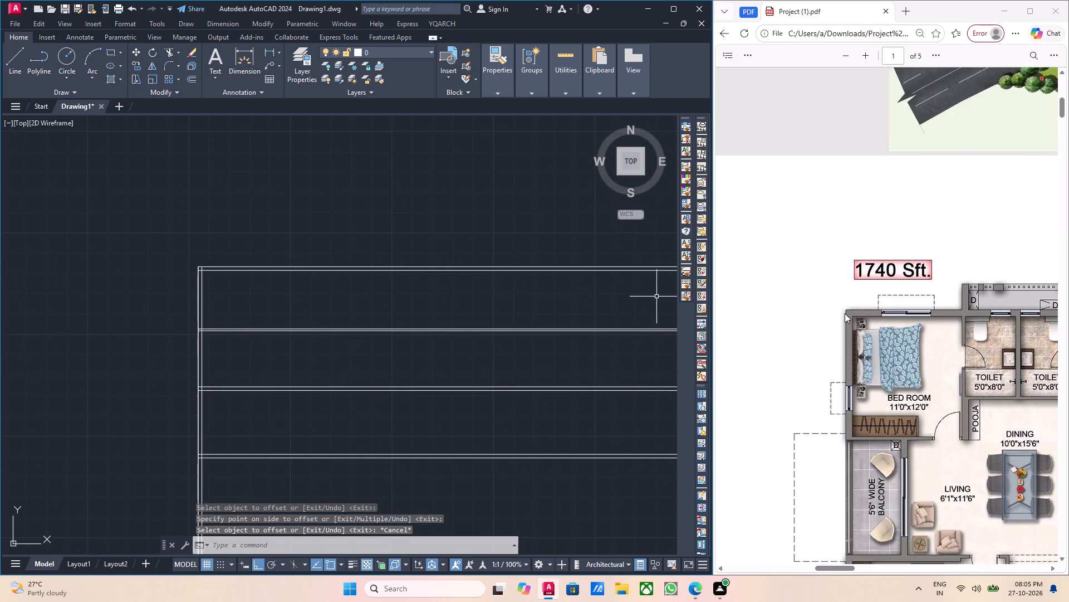
scroll(845, 313, down, 1)
middle_drag(856, 294, 810, 270)
middle_drag(902, 275, 963, 264)
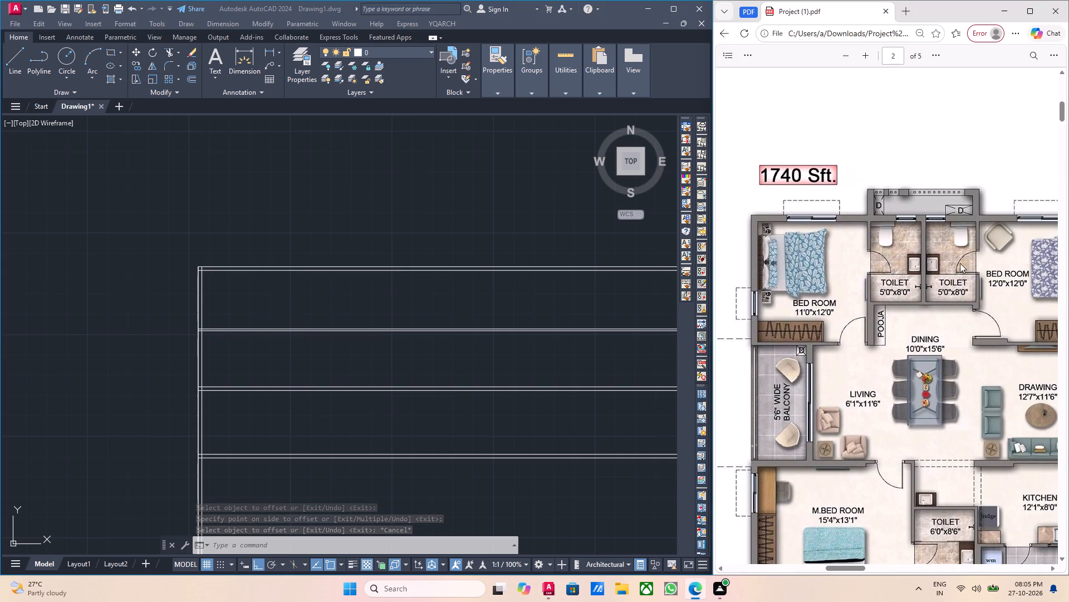
scroll(250, 308, up, 2)
middle_drag(180, 287, 215, 285)
key(Escape)
scroll(139, 265, up, 3)
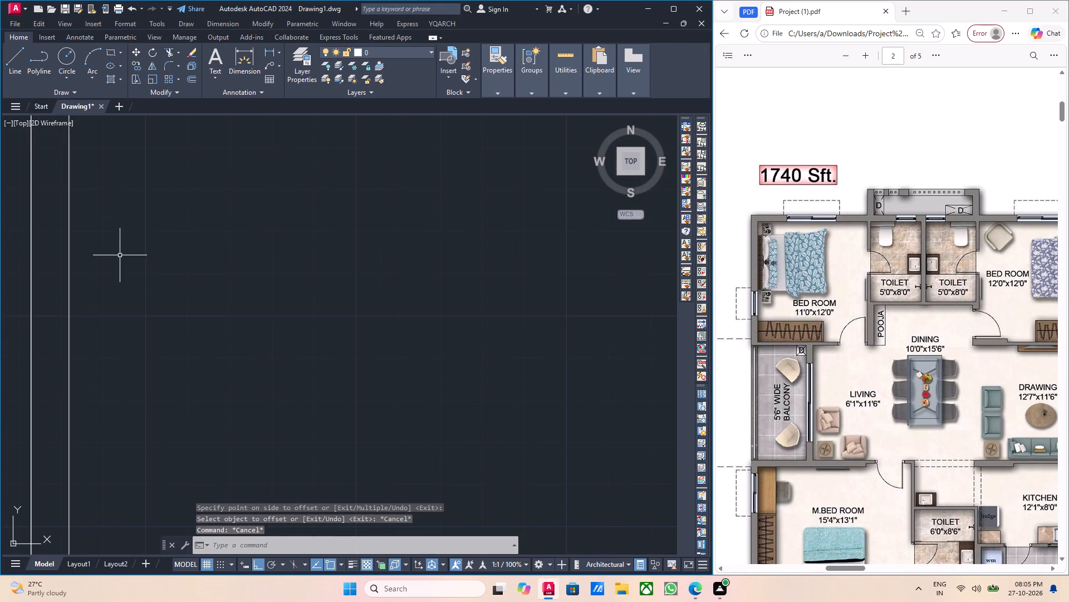
scroll(137, 260, down, 2)
middle_drag(177, 276, 243, 308)
scroll(183, 285, up, 2)
click(183, 283)
click(146, 278)
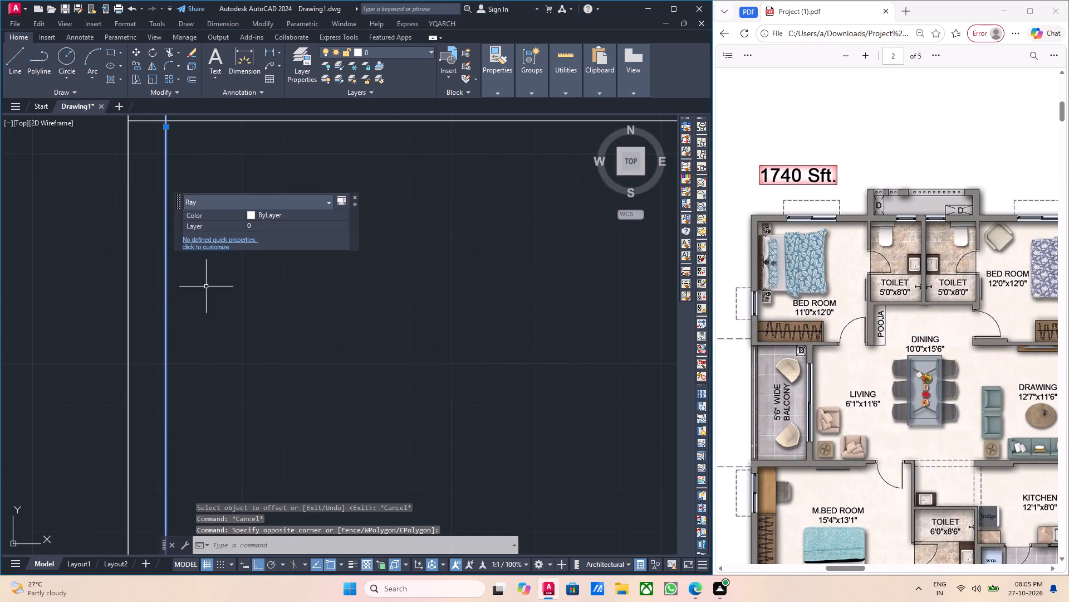
middle_drag(285, 293, 259, 362)
key(o)
key(Return)
middle_drag(266, 361, 288, 399)
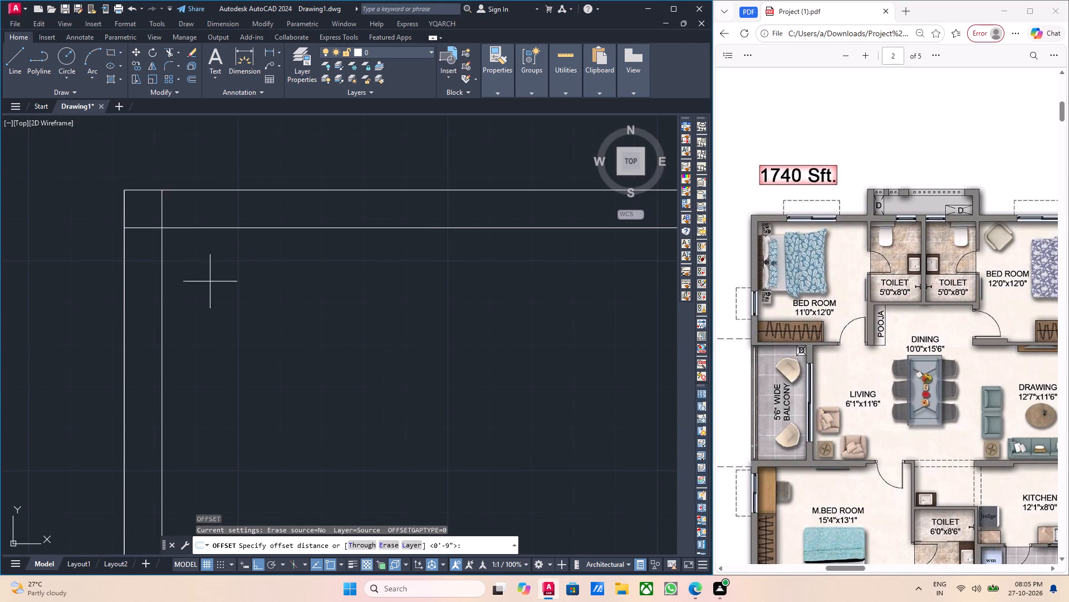
click(160, 191)
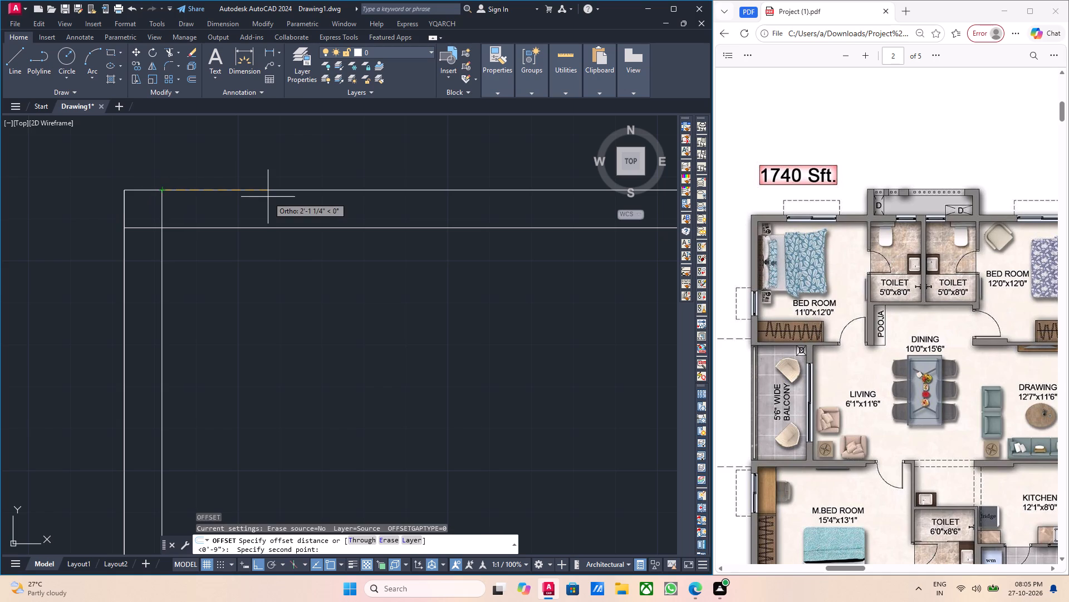
text(11')
key(Return)
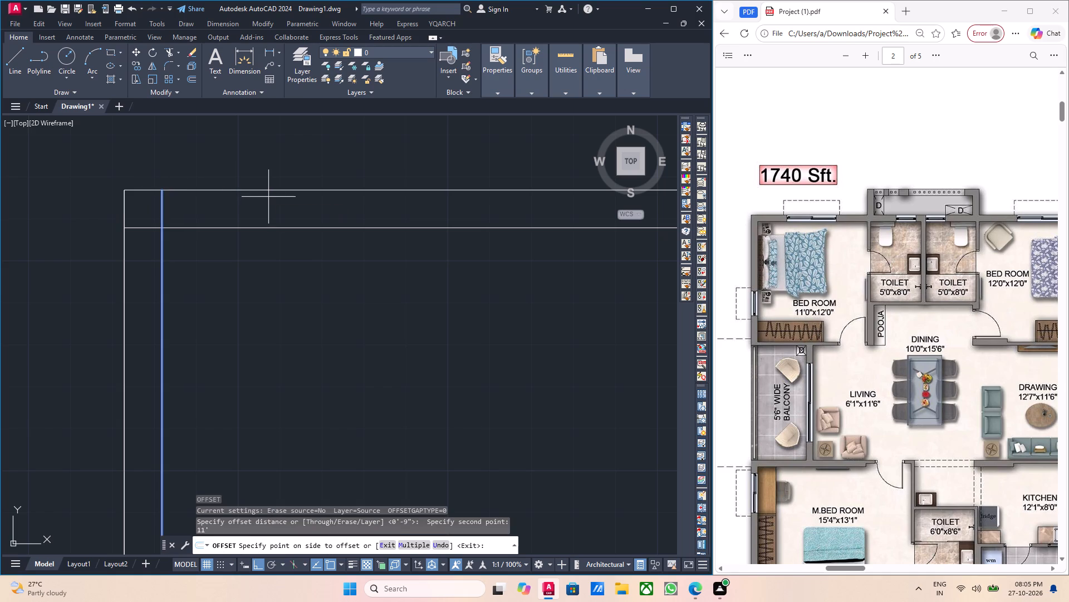
scroll(292, 212, down, 3)
middle_drag(373, 317, 293, 301)
click(292, 293)
key(Escape)
middle_drag(378, 292, 331, 300)
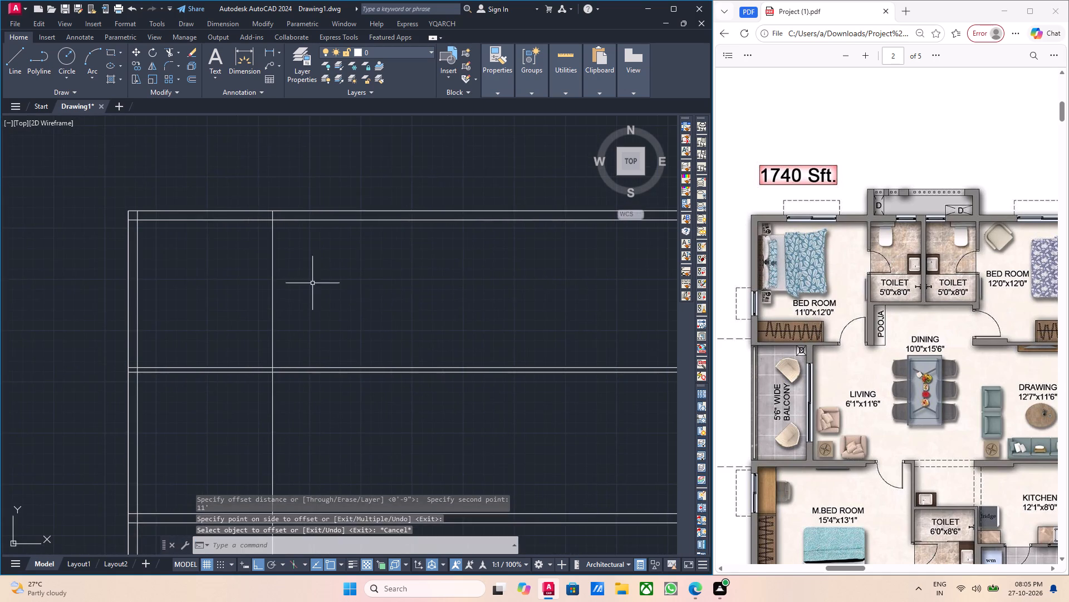
Offset the bedroom's right-hand vertical ray 4.5 inches to the right to form the wall between the bedroom and toilet.
middle_drag(303, 279, 323, 286)
middle_click(317, 293)
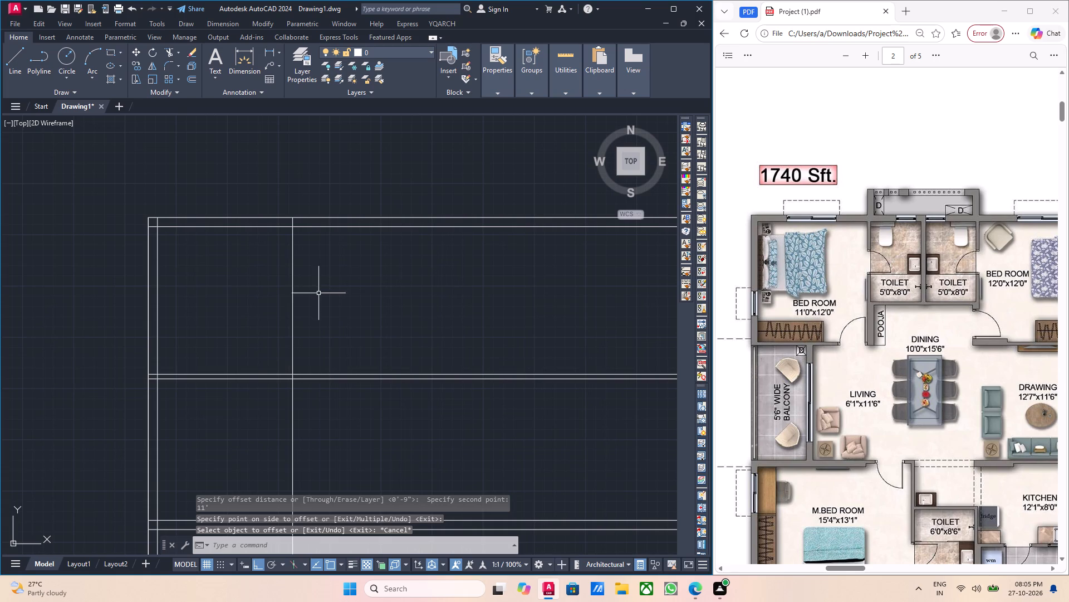
middle_click(295, 293)
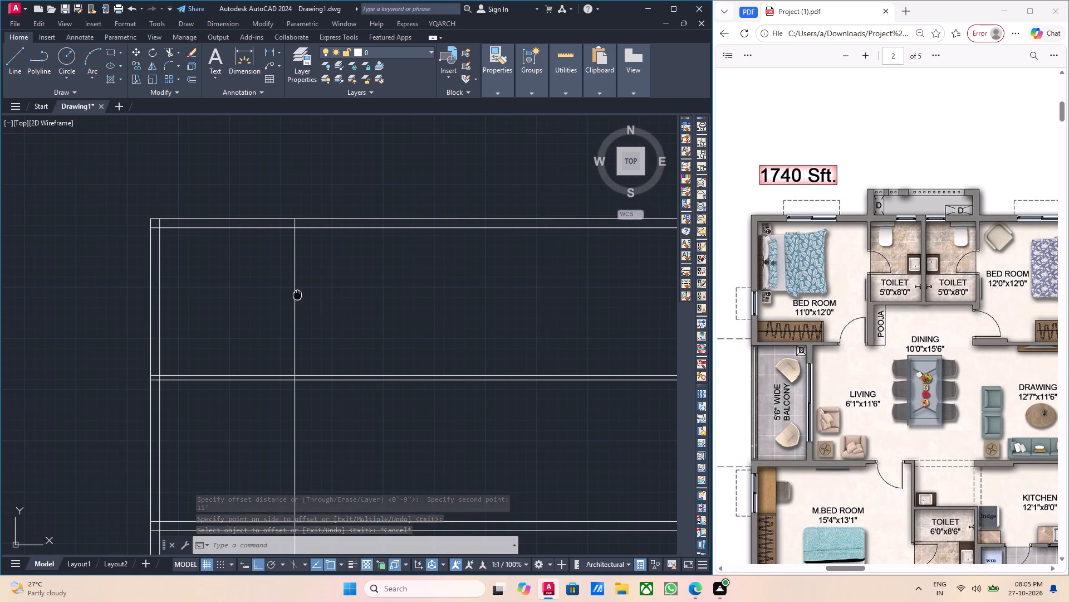
scroll(301, 297, up, 2)
drag(318, 307, 295, 303)
click(249, 297)
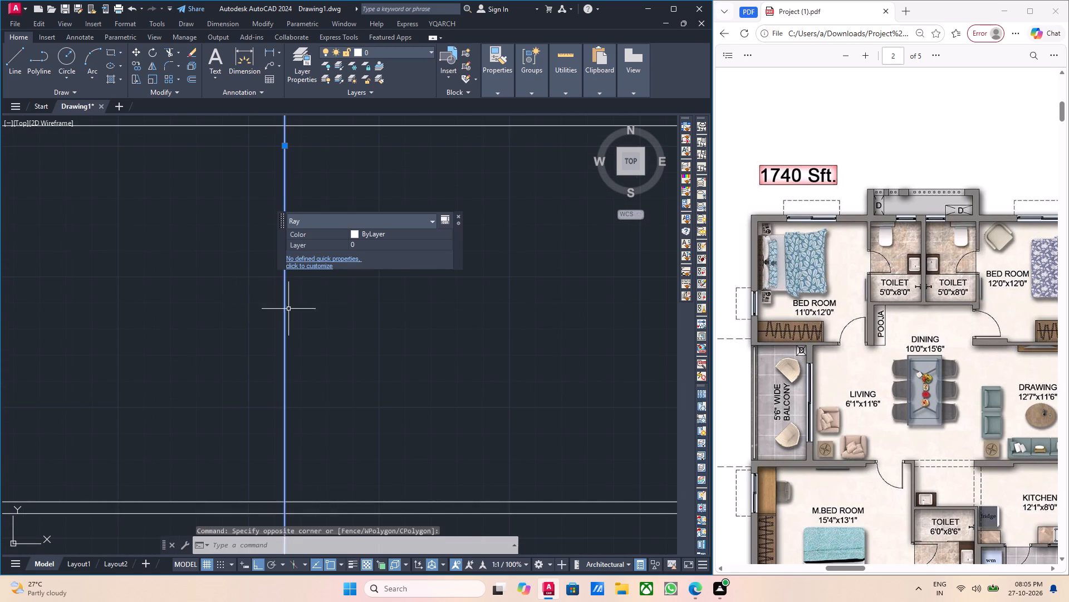
middle_drag(370, 325, 354, 333)
key(o)
key(Return)
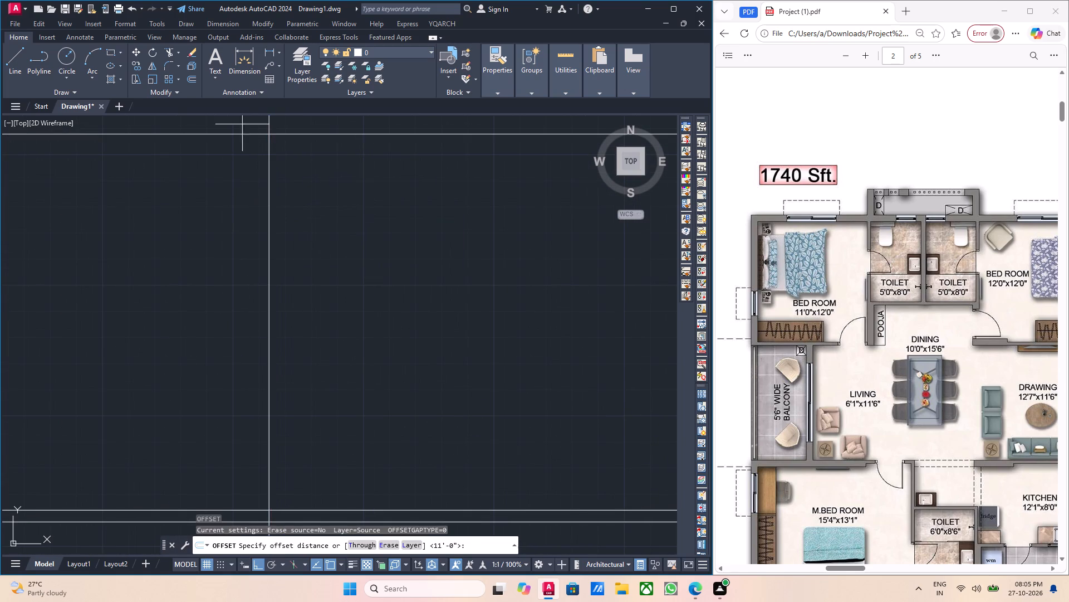
middle_drag(276, 187, 286, 242)
drag(280, 168, 290, 174)
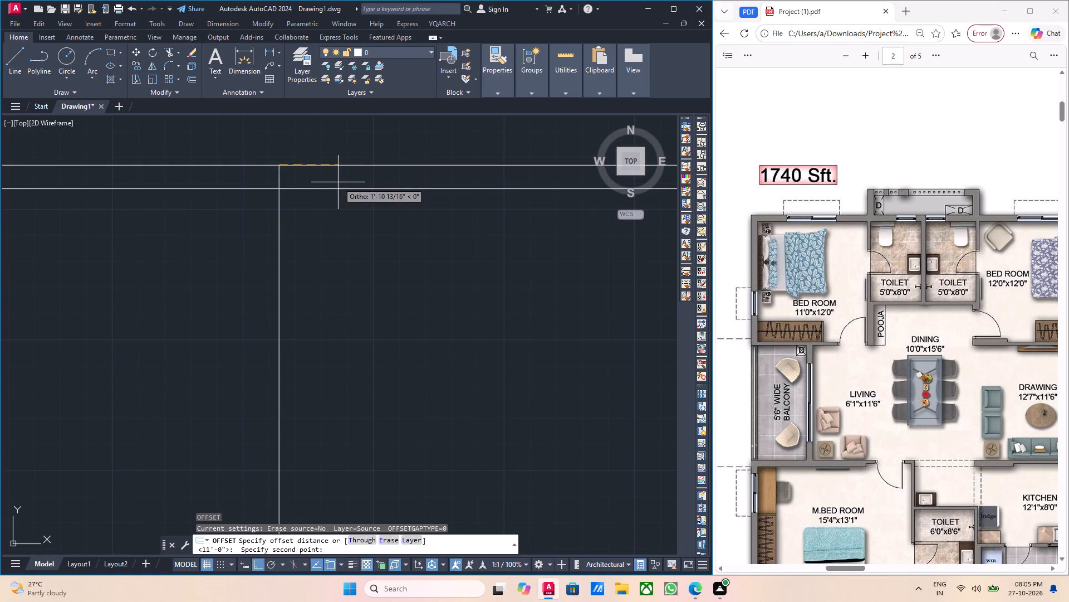
text(4.5)
key(Return)
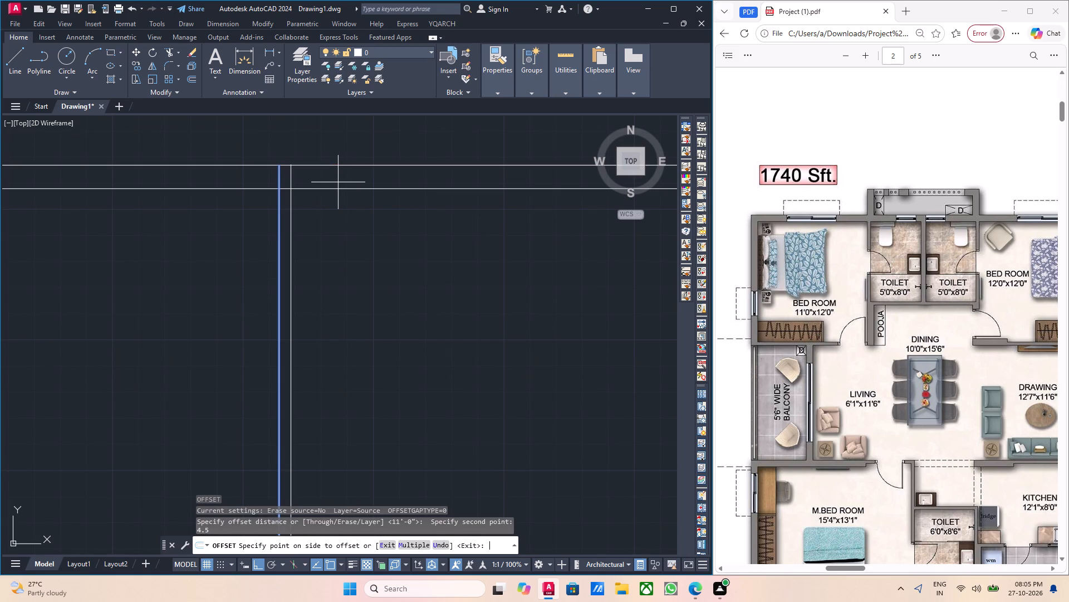
click(403, 274)
scroll(403, 274, down, 3)
middle_drag(441, 299, 424, 299)
key(Escape)
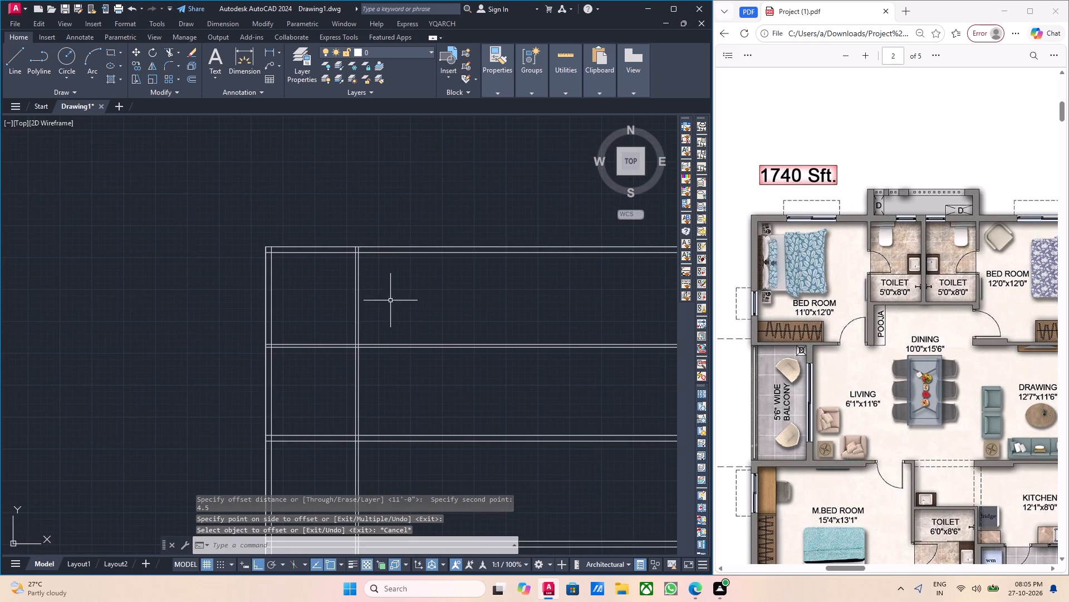
Offset the toilet side of the bedroom wall 5' to the right for the first toilet's width.
scroll(428, 305, up, 1)
middle_drag(428, 307, 394, 302)
middle_drag(405, 299, 364, 298)
middle_drag(394, 273, 386, 292)
middle_drag(344, 293, 355, 300)
scroll(263, 298, up, 3)
middle_drag(243, 283, 249, 289)
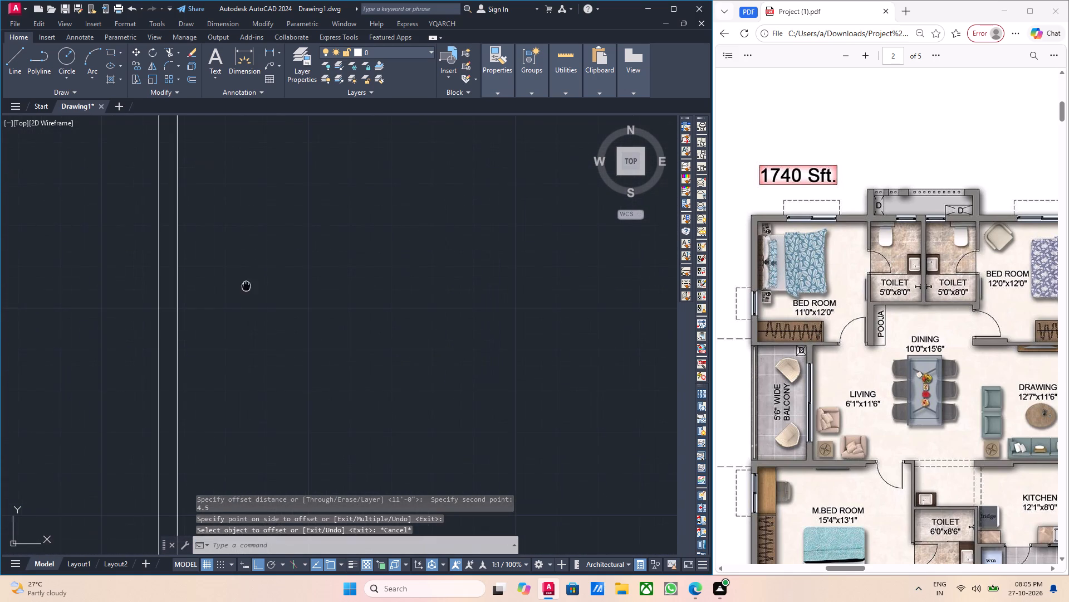
middle_drag(249, 289, 287, 314)
click(223, 287)
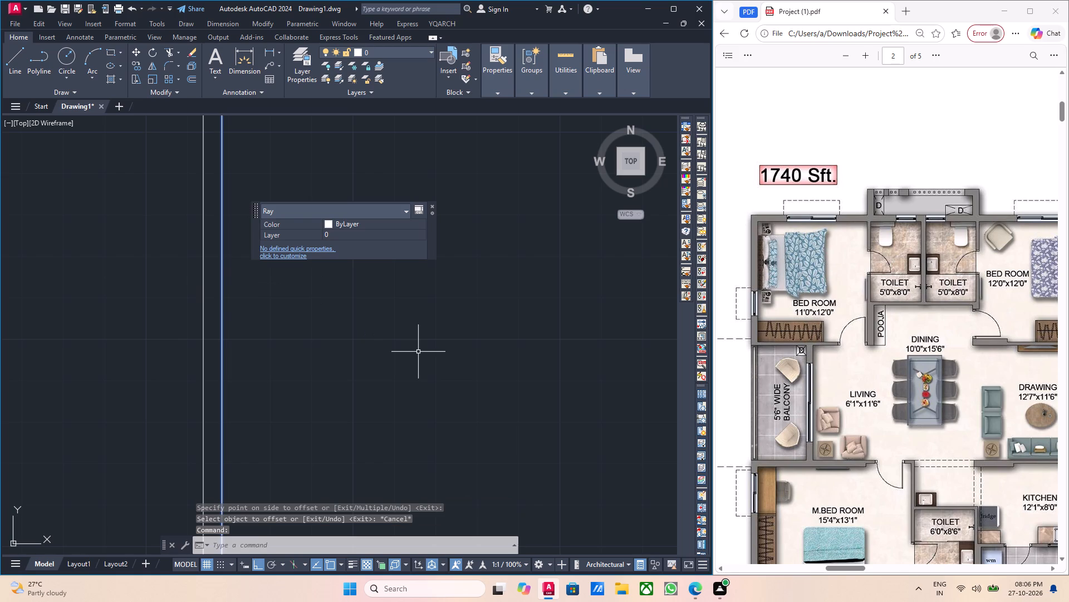
key(o)
key(Return)
scroll(392, 331, down, 1)
middle_drag(358, 313, 378, 378)
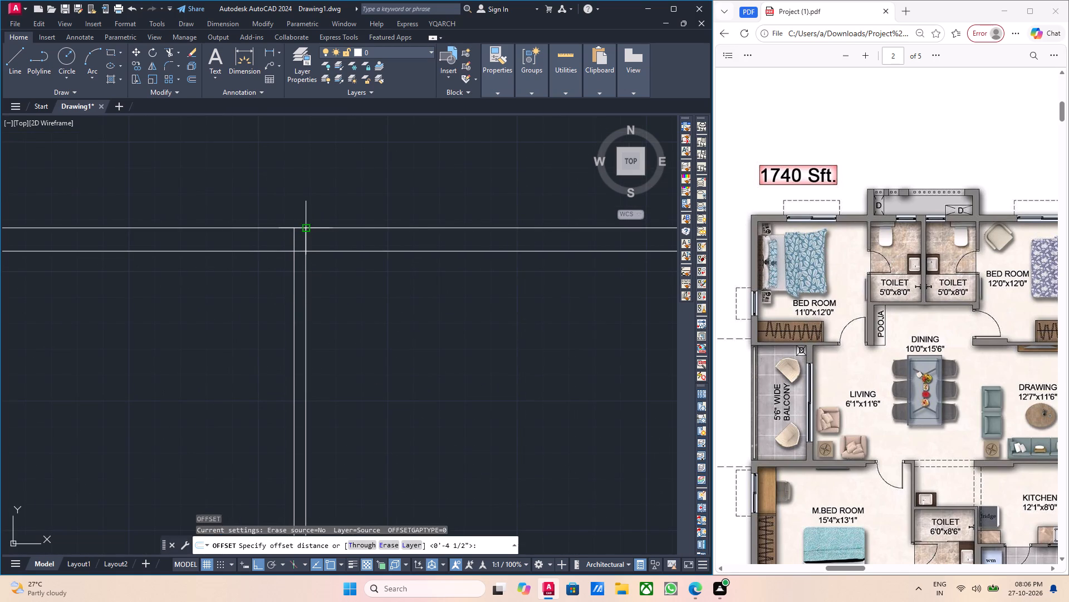
click(302, 226)
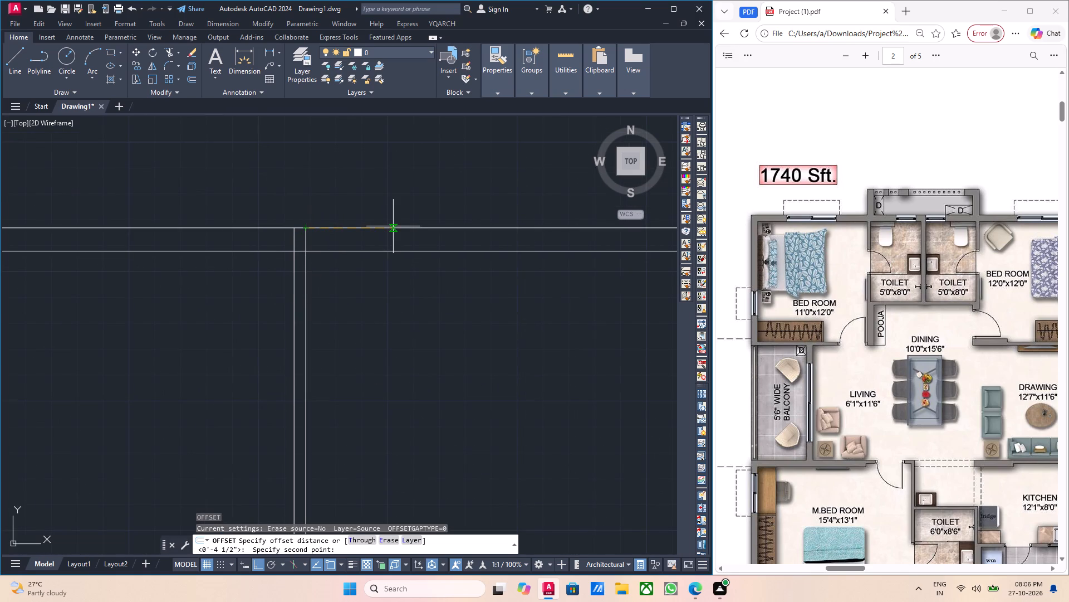
scroll(393, 226, down, 3)
text(5')
key(Return)
click(468, 273)
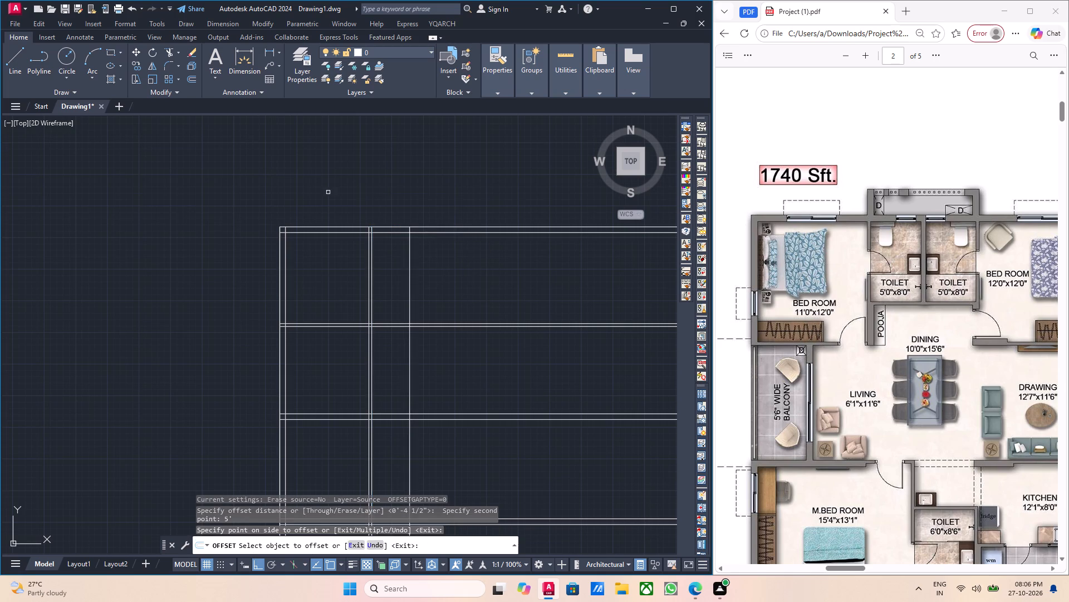
scroll(324, 191, up, 1)
key(Escape)
Offset the rightmost vertical ray 6 inches to the right to form the wall between the two toilets.
middle_drag(510, 327, 477, 321)
click(436, 300)
click(419, 290)
middle_click(526, 332)
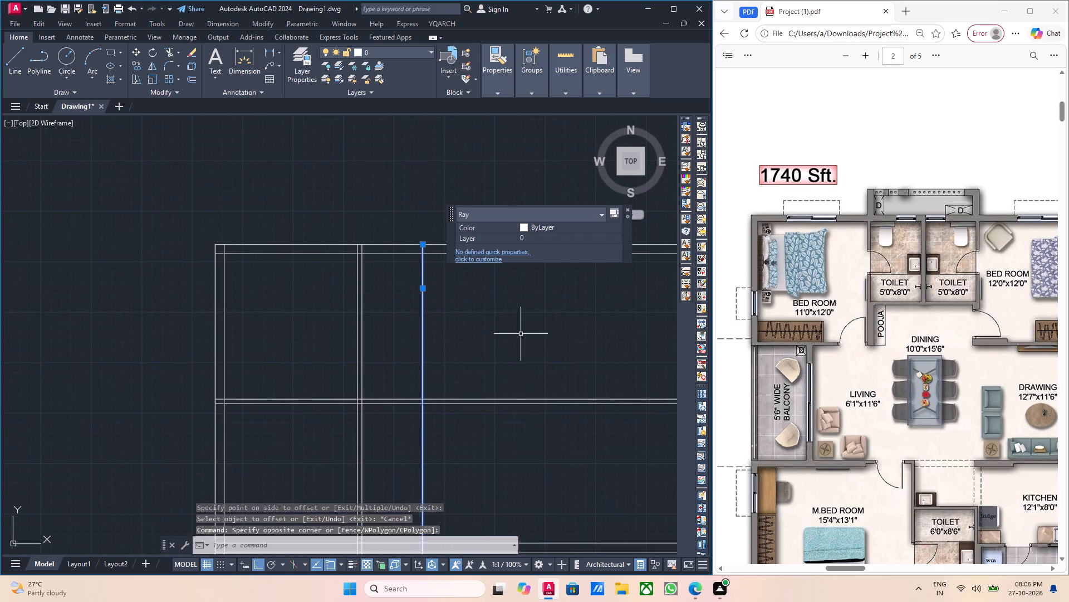
key(o)
key(Return)
scroll(521, 334, down, 1)
scroll(465, 281, up, 4)
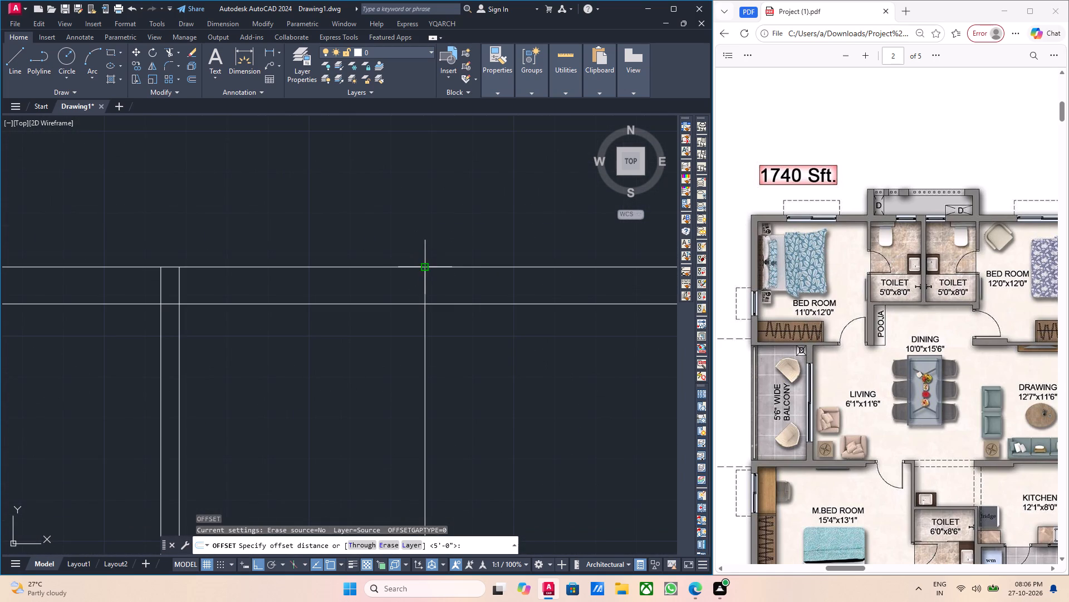
click(425, 269)
key(5)
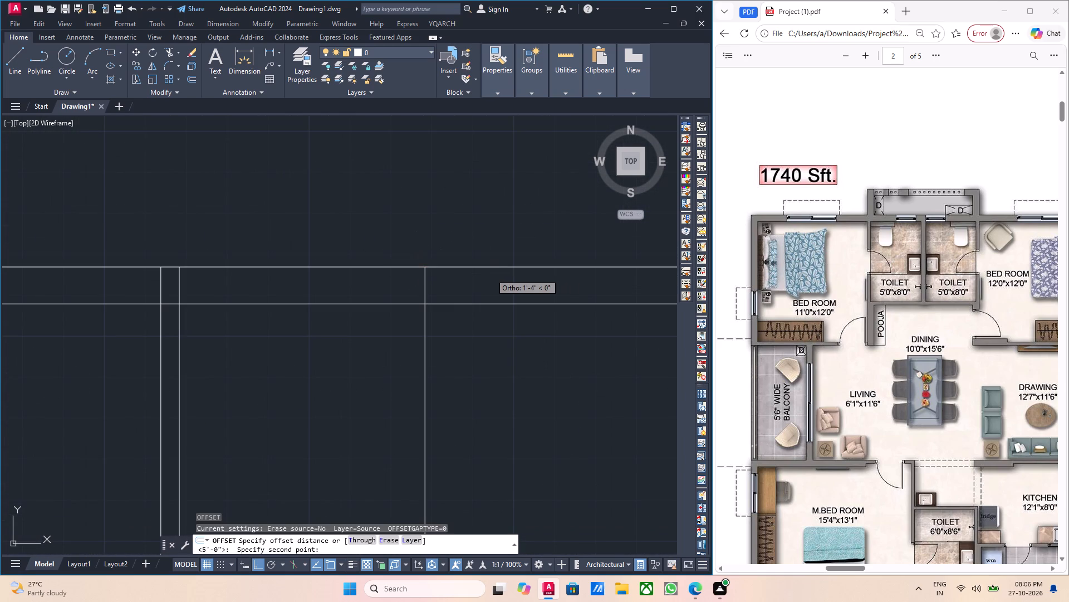
key(BackSpace)
key(6)
key(Return)
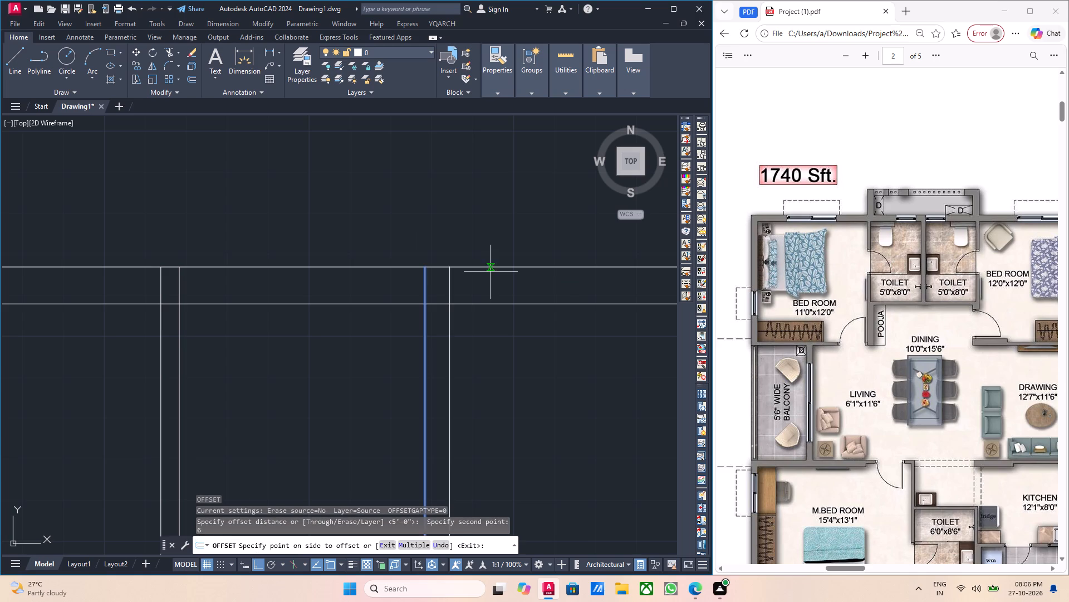
click(509, 299)
scroll(507, 300, down, 2)
key(Escape)
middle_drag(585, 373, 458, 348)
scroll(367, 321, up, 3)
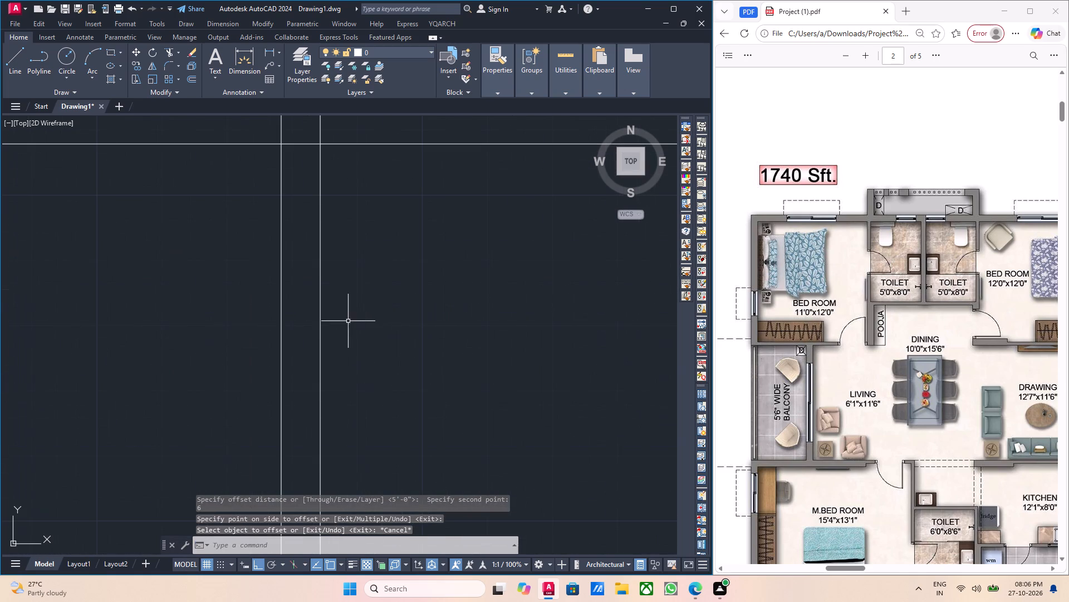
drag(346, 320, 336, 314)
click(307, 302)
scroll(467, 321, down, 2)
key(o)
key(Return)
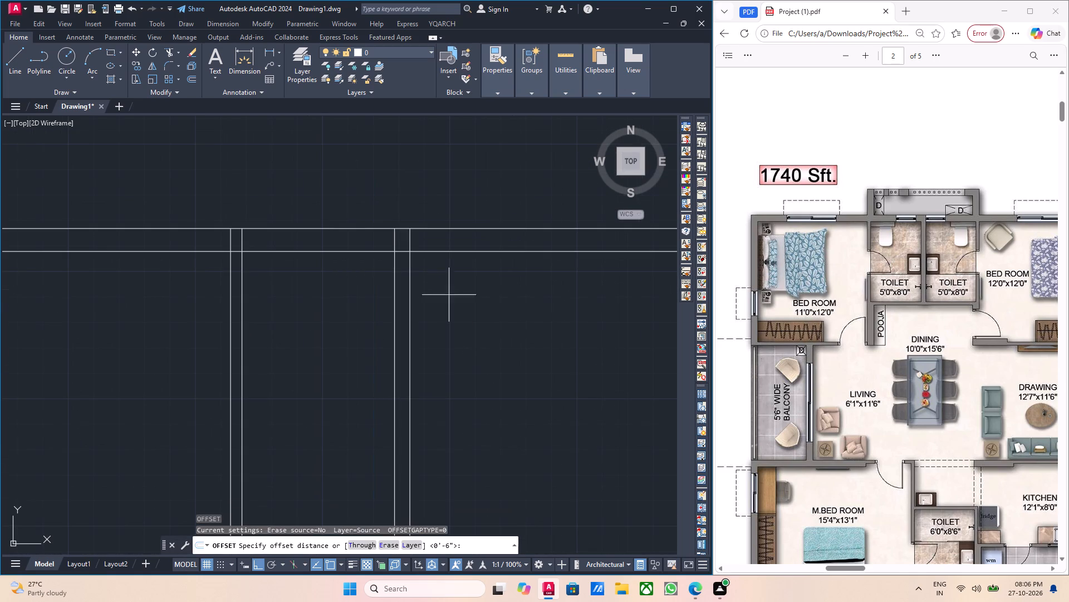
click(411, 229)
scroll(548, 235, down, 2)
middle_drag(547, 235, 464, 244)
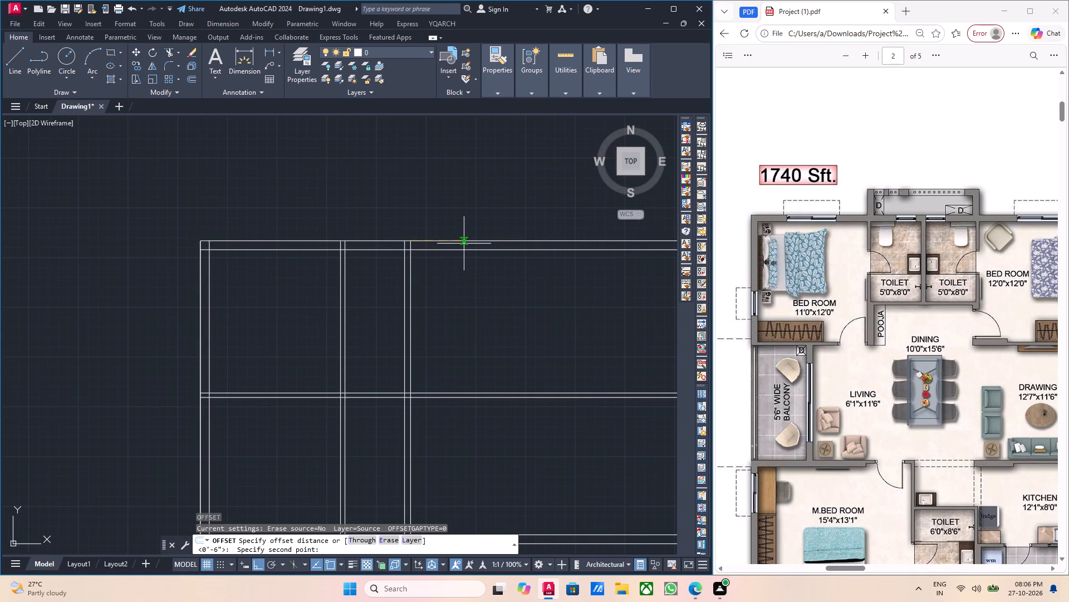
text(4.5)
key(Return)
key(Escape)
Offset the right-hand ray of the wall between the toilets 5' to the right for the second toilet's width.
scroll(388, 278, up, 1)
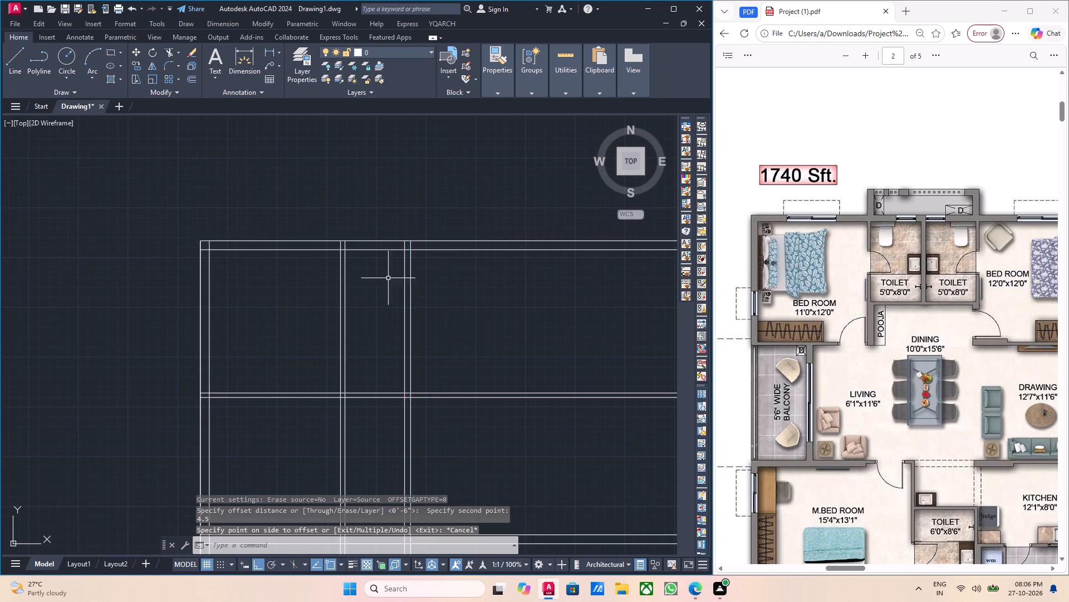
scroll(388, 278, up, 2)
scroll(467, 260, up, 1)
middle_drag(502, 284, 496, 387)
drag(503, 331, 498, 326)
click(474, 310)
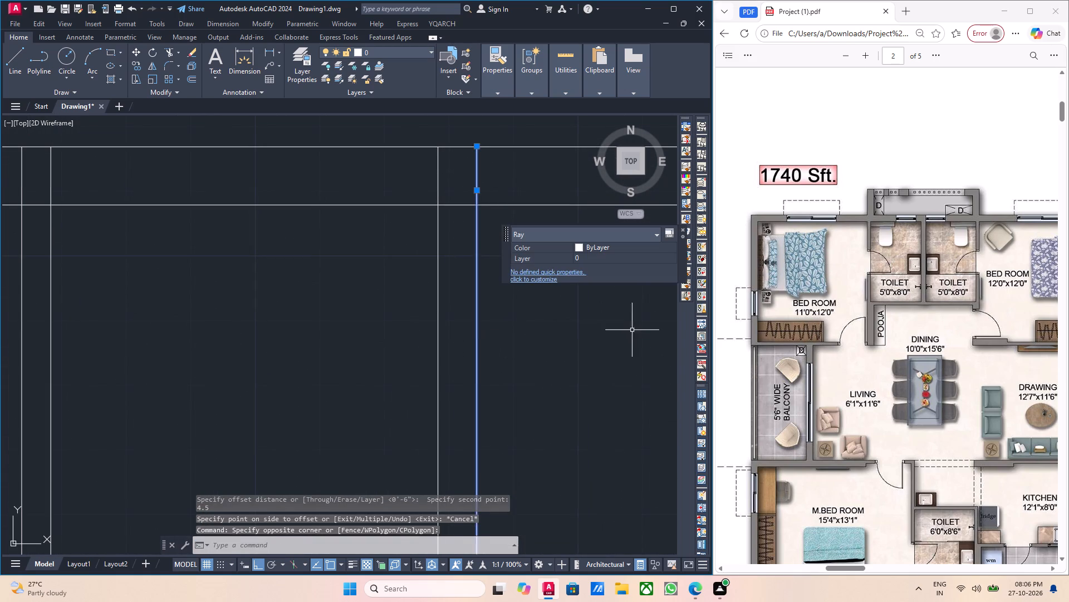
middle_drag(632, 338, 552, 366)
key(o)
key(Return)
middle_drag(513, 318, 511, 450)
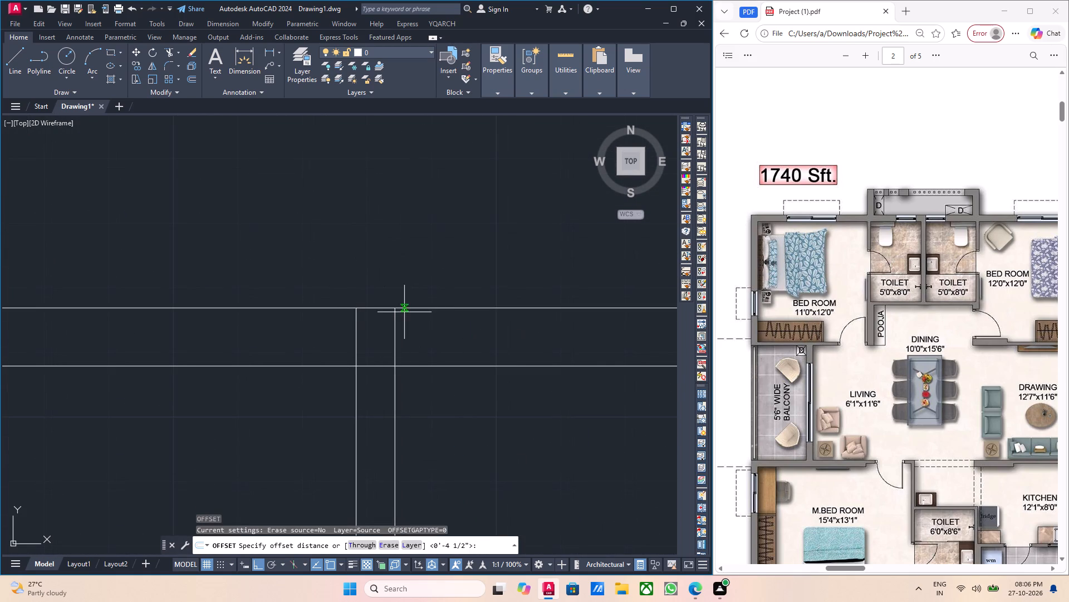
click(395, 308)
scroll(504, 315, down, 3)
middle_drag(600, 315, 419, 318)
scroll(447, 316, down, 1)
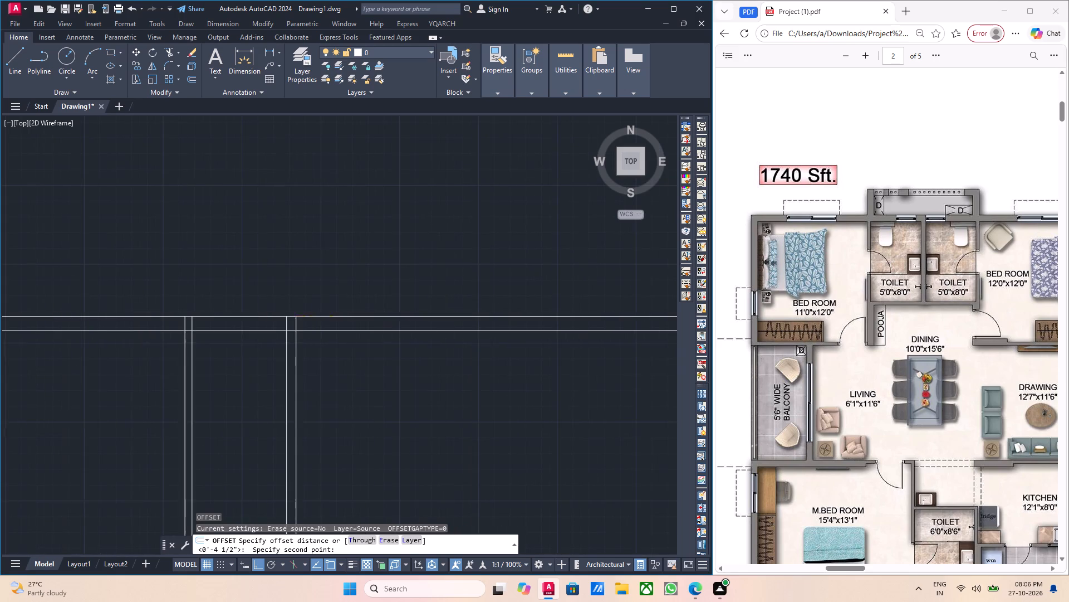
scroll(447, 316, down, 1)
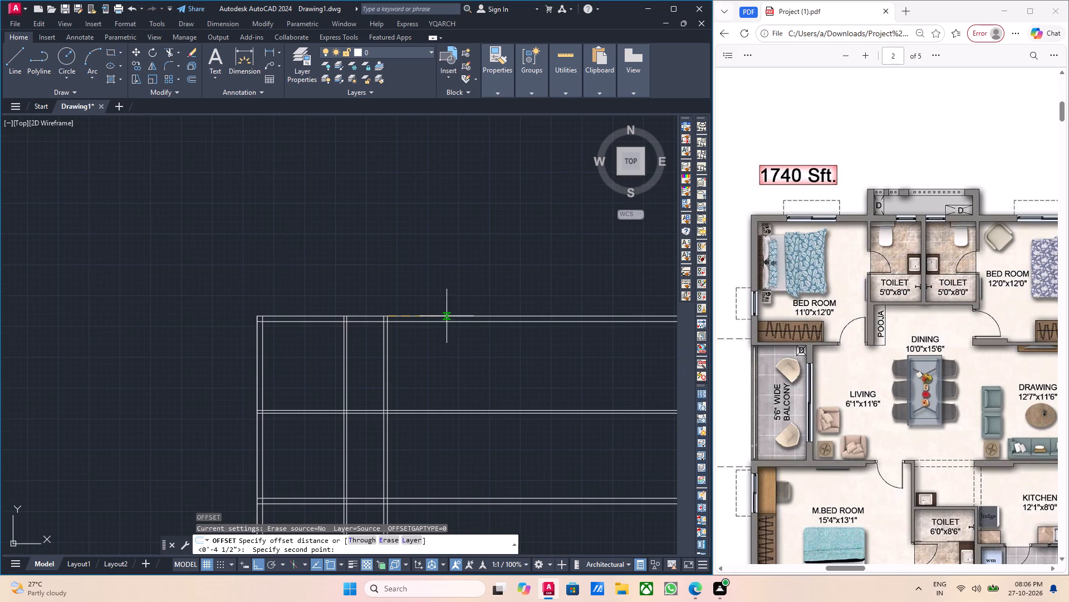
text(5')
key(Return)
click(455, 391)
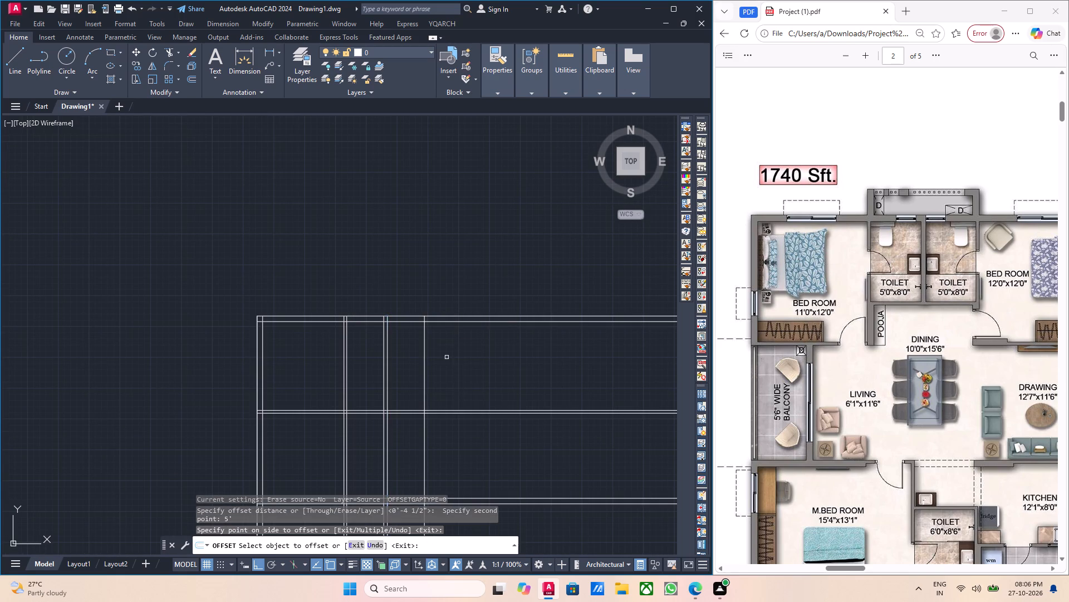
middle_drag(448, 356, 454, 385)
scroll(450, 358, up, 1)
key(Escape)
Offset the second toilet's right-hand vertical ray 4.5 inches to the right to form the wall beside the 12'0"x12'0" bedroom.
scroll(435, 366, up, 2)
click(428, 366)
key(Escape)
drag(411, 358, 399, 358)
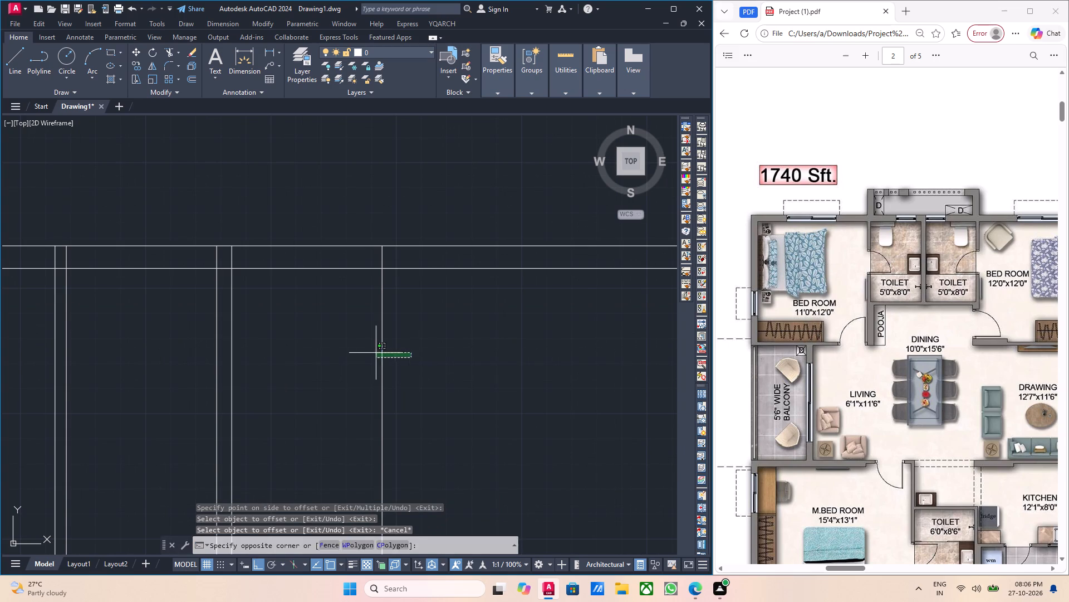
click(374, 352)
middle_click(501, 379)
key(o)
key(Return)
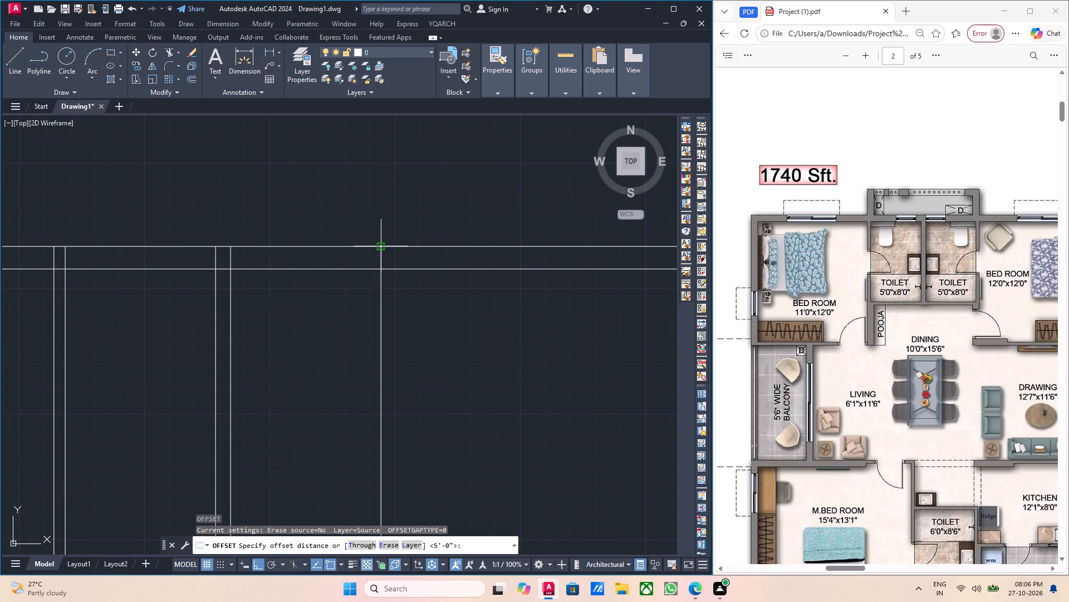
click(381, 247)
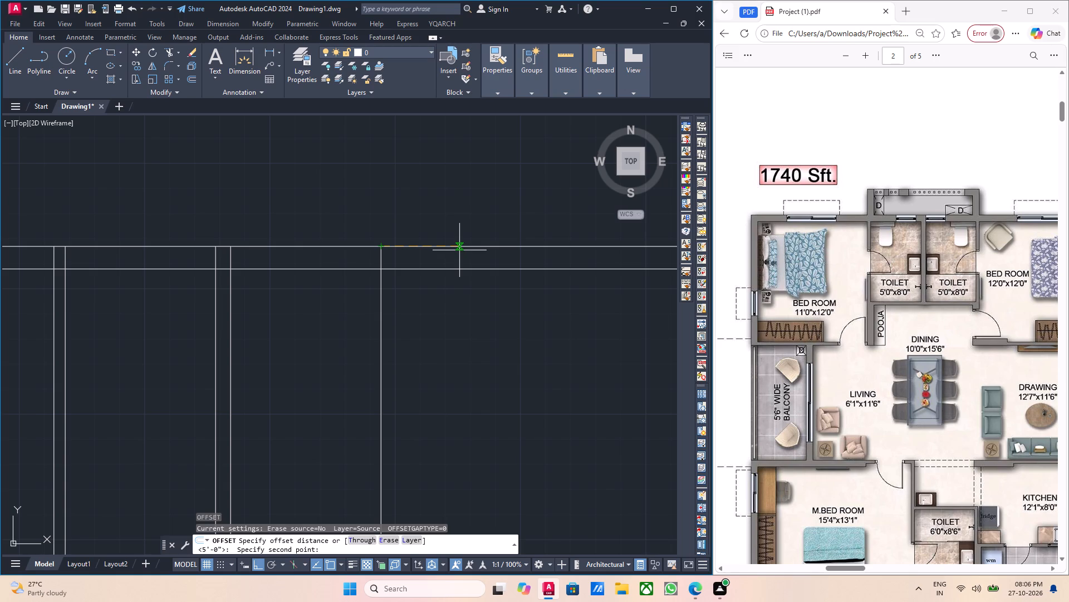
text(4.5)
key(Return)
click(489, 358)
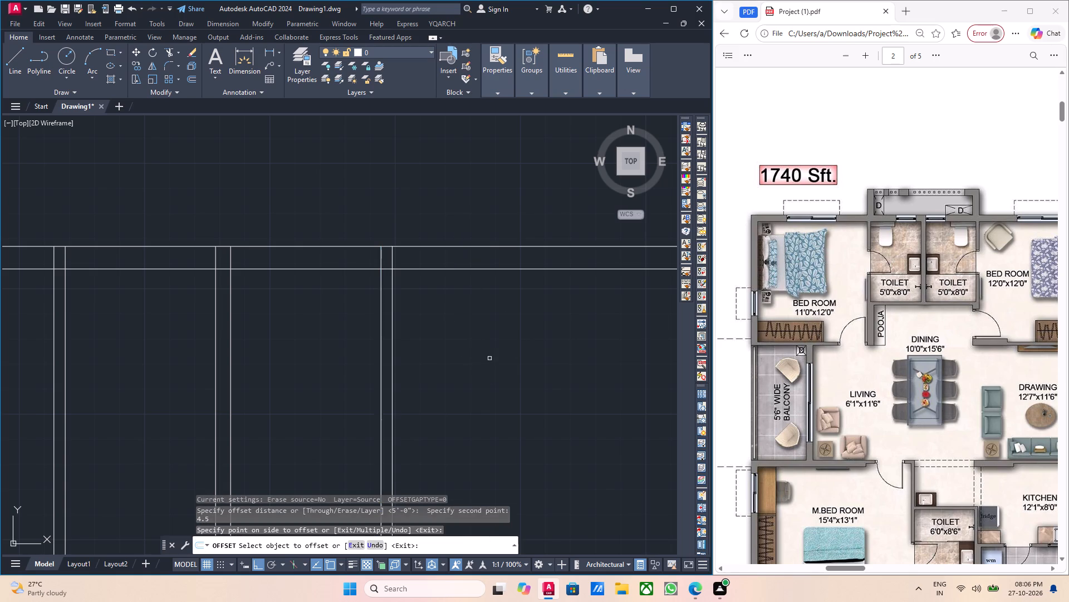
scroll(489, 357, down, 4)
middle_drag(534, 388, 468, 331)
scroll(470, 329, up, 1)
key(Escape)
Offset the bedroom side of the second toilet's wall 12' to the right for the width of the 12'0"x12'0" bedroom.
middle_drag(393, 338, 389, 301)
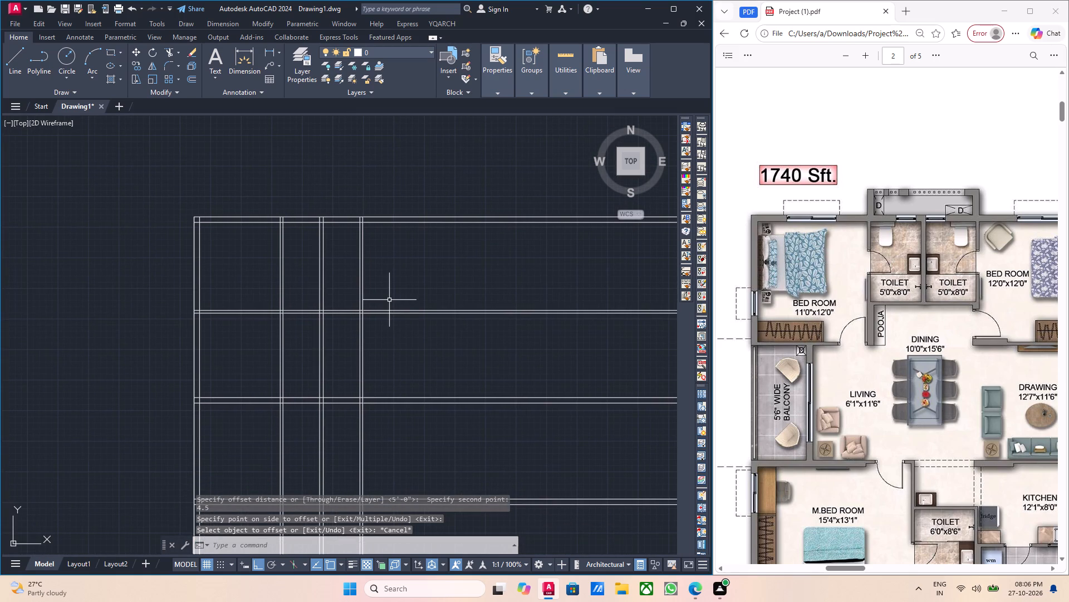
middle_drag(386, 297, 369, 236)
middle_click(383, 261)
middle_drag(387, 247, 376, 274)
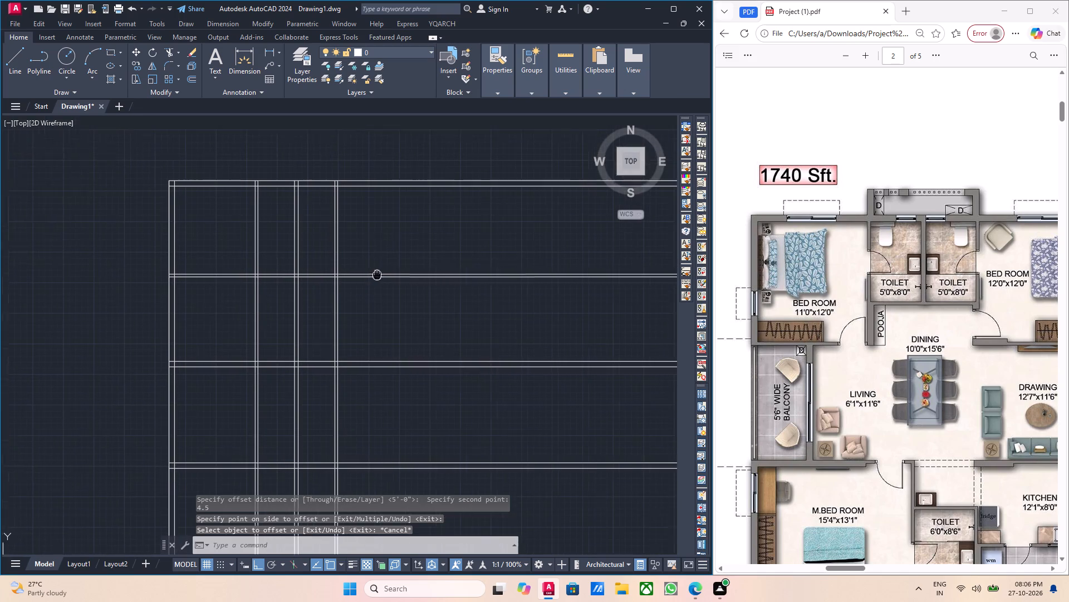
middle_drag(376, 274, 376, 275)
middle_drag(379, 265, 381, 273)
scroll(409, 263, up, 2)
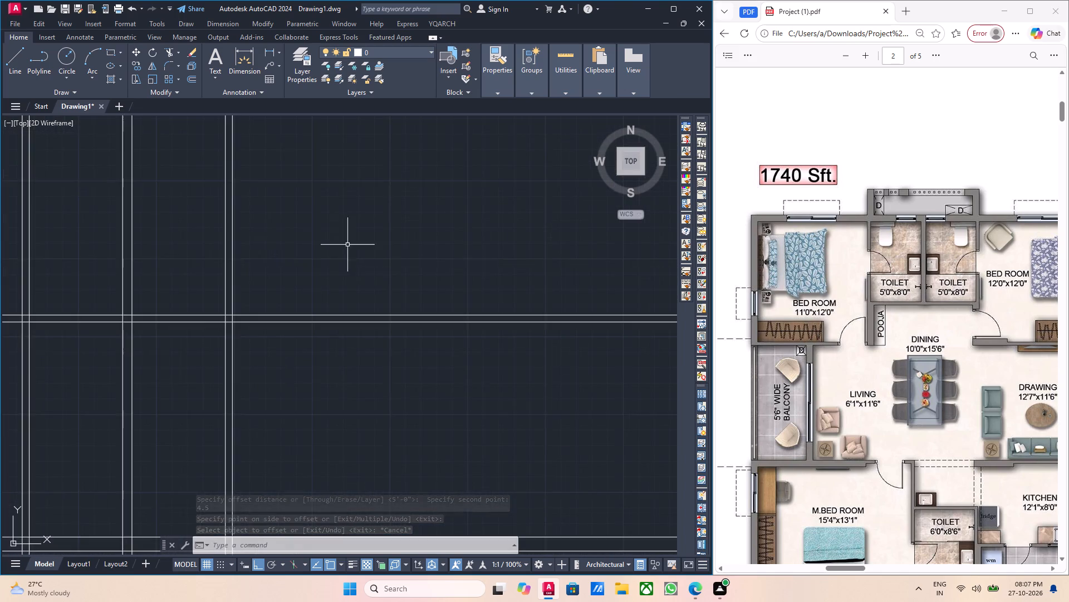
middle_drag(338, 242, 419, 306)
click(314, 236)
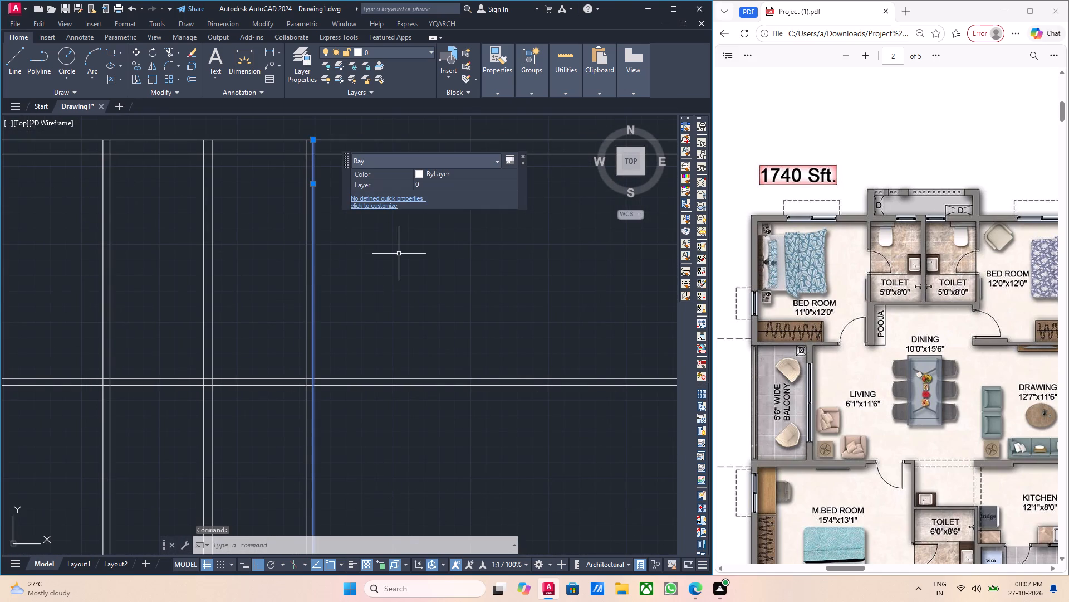
key(o)
key(Return)
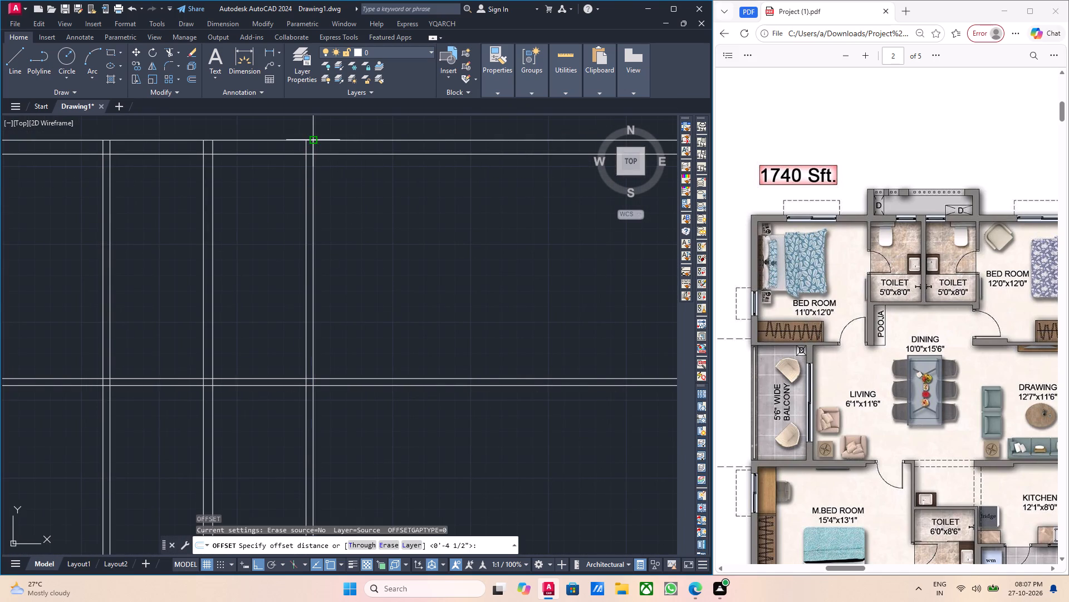
click(314, 143)
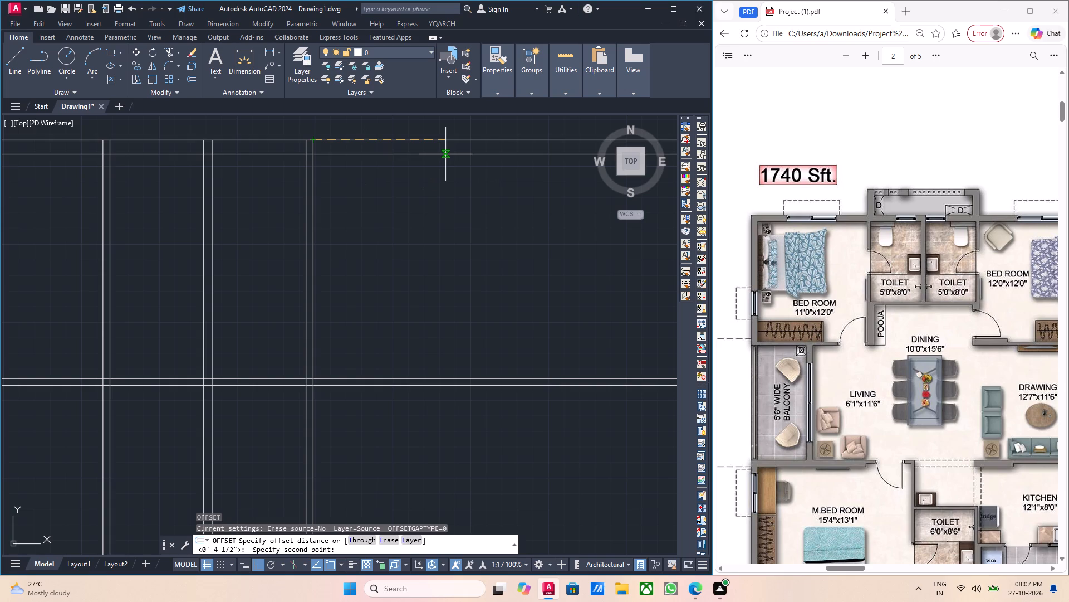
text(12')
key(Return)
click(466, 243)
middle_drag(477, 253, 414, 290)
key(Escape)
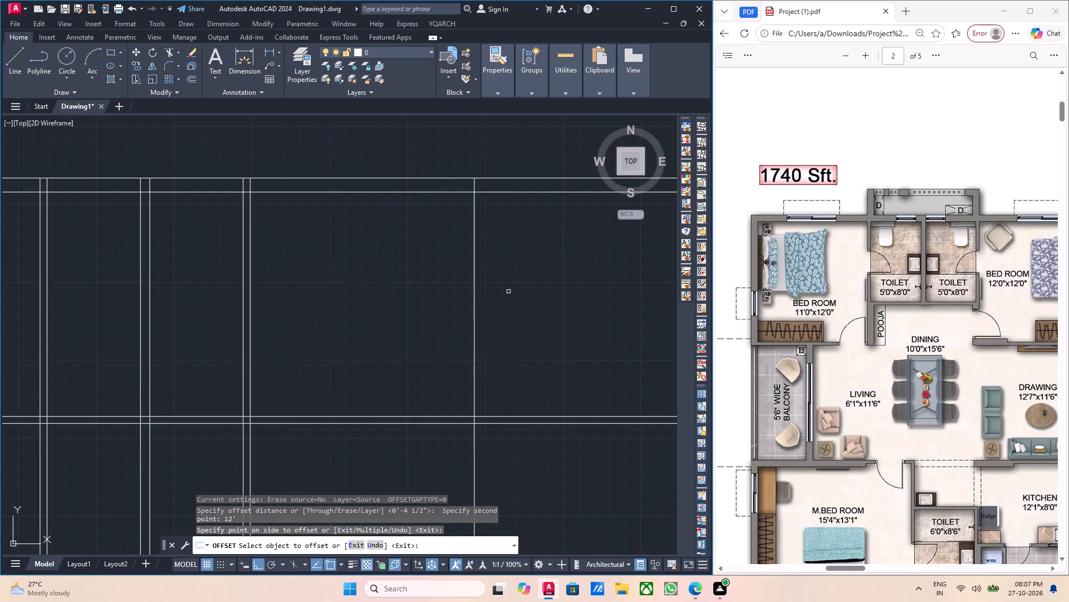
drag(508, 289, 502, 287)
key(Escape)
Offset the 12'0"x12'0" bedroom's right-hand vertical ray 9 inches to the right to form its outer wall.
drag(487, 273, 471, 271)
click(457, 266)
key(o)
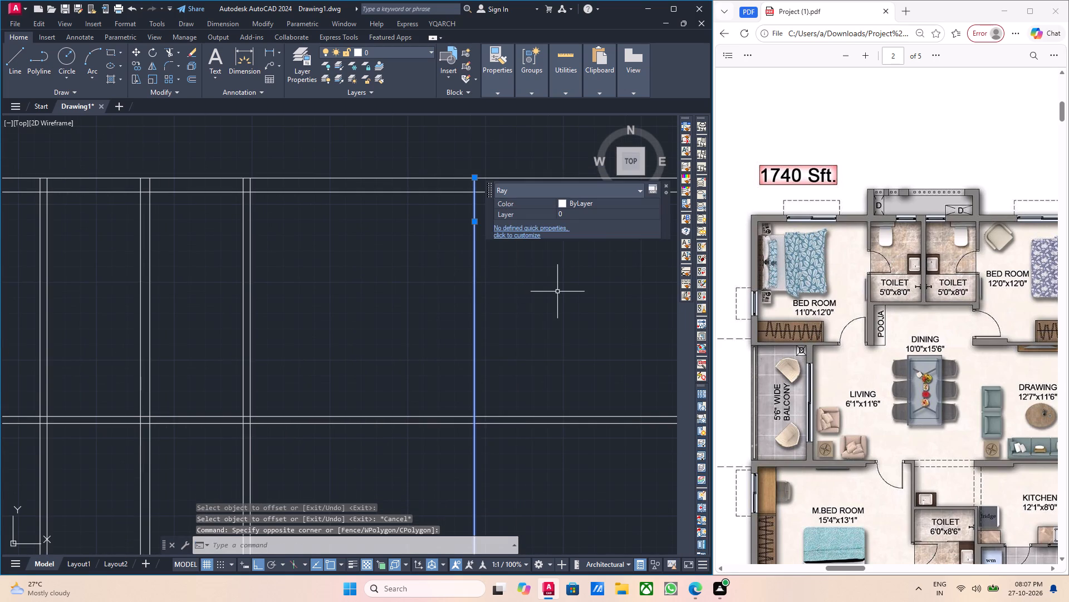
key(Return)
click(475, 180)
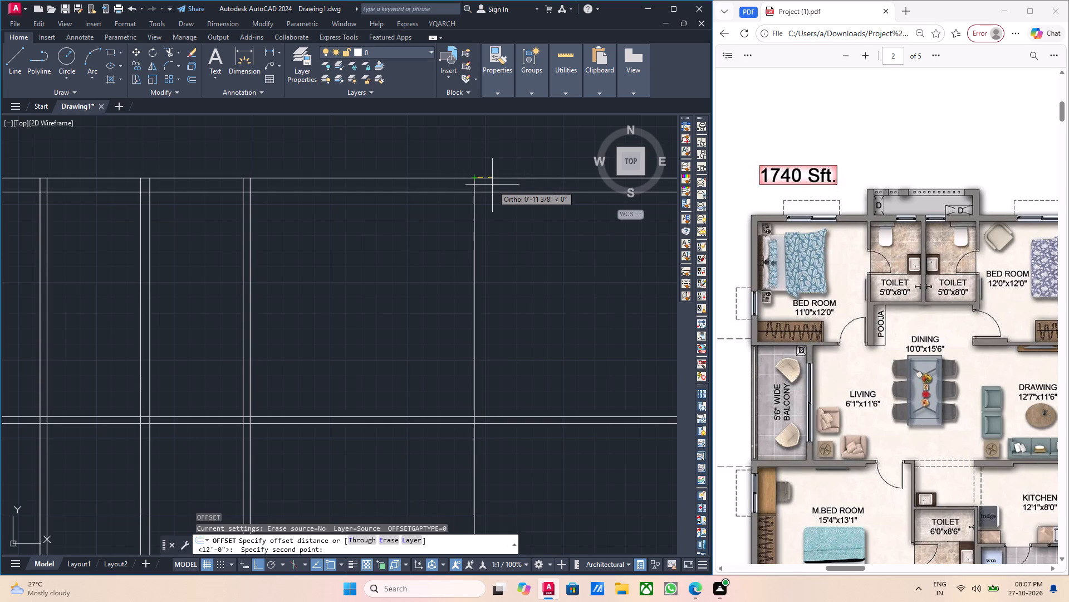
key(9)
key(Return)
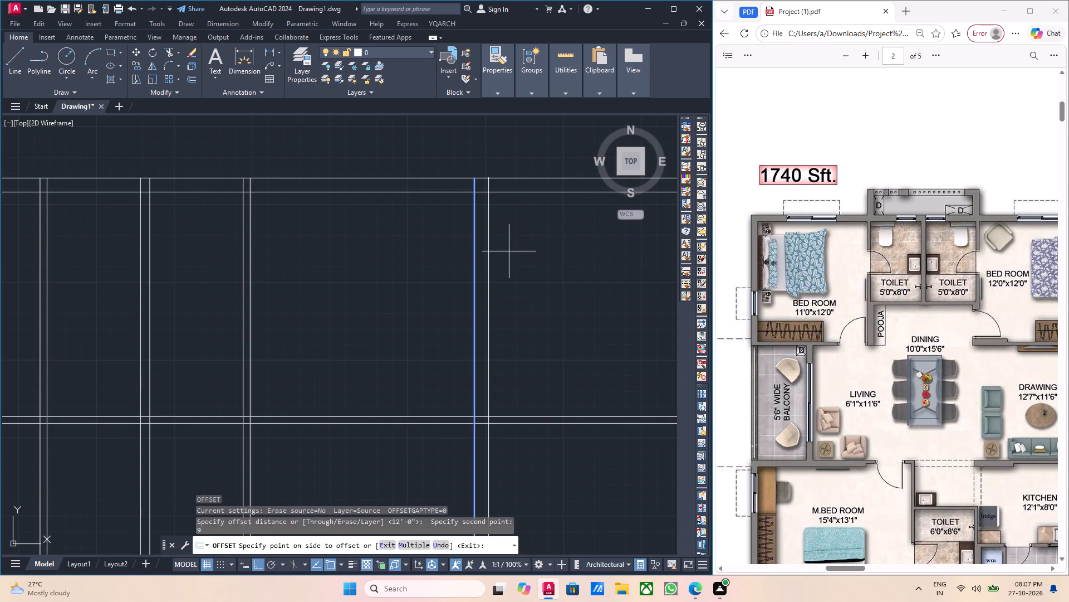
click(509, 251)
key(Escape)
Check the wall grid from the left outer wall across to the 12'0"x12'0" bedroom against the reference plan.
scroll(509, 251, down, 3)
middle_drag(487, 297, 485, 303)
scroll(374, 284, up, 2)
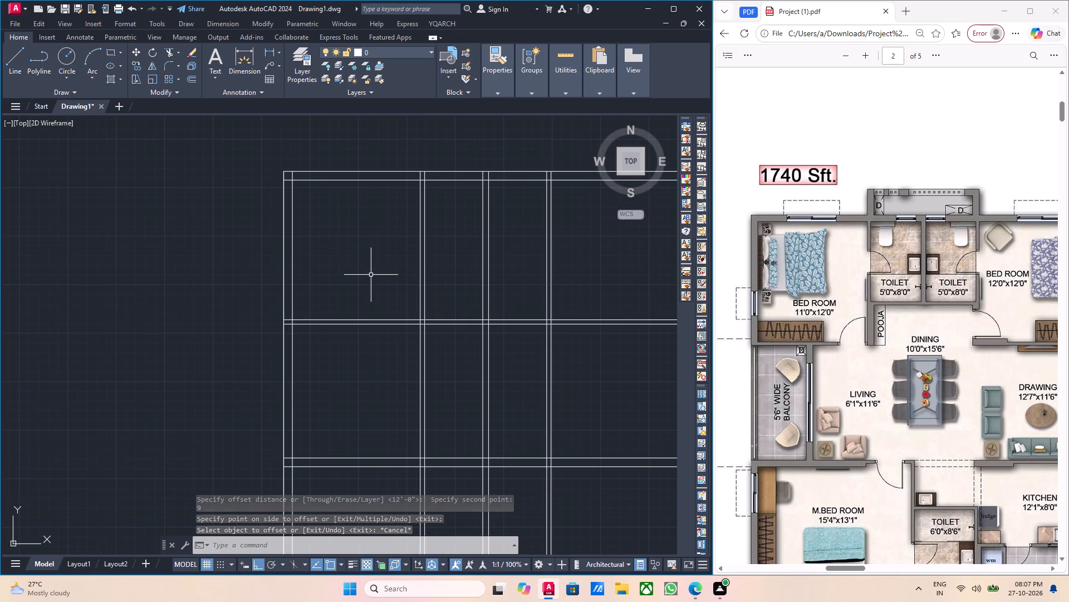
scroll(370, 293, down, 2)
middle_drag(431, 298, 378, 287)
scroll(372, 265, up, 2)
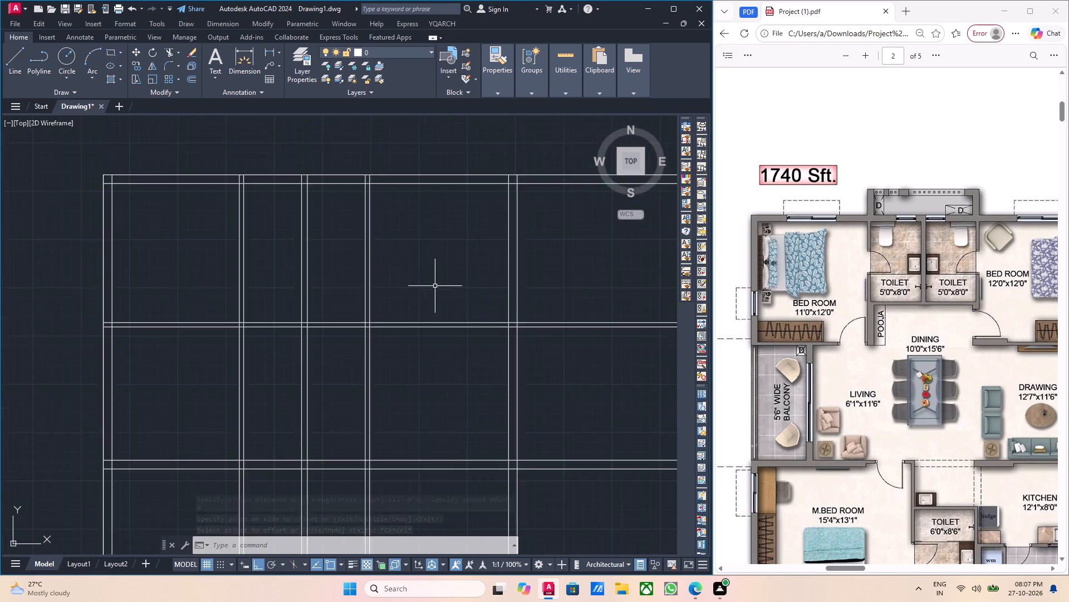
middle_drag(431, 288, 389, 300)
middle_drag(369, 302, 380, 303)
middle_drag(321, 303, 337, 298)
middle_drag(320, 305, 347, 294)
Draw a rectangle 6' long and 2' wide in the empty space above the plan's top wall.
scroll(340, 295, down, 2)
middle_drag(339, 294, 354, 352)
middle_drag(327, 307, 333, 321)
middle_drag(304, 287, 318, 297)
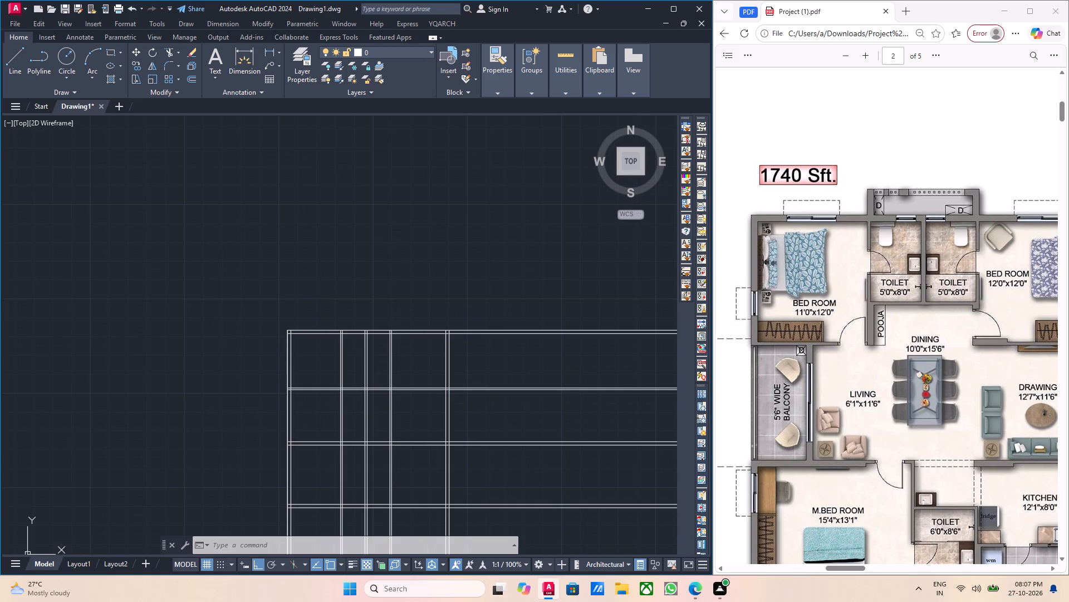
text(rec)
key(Return)
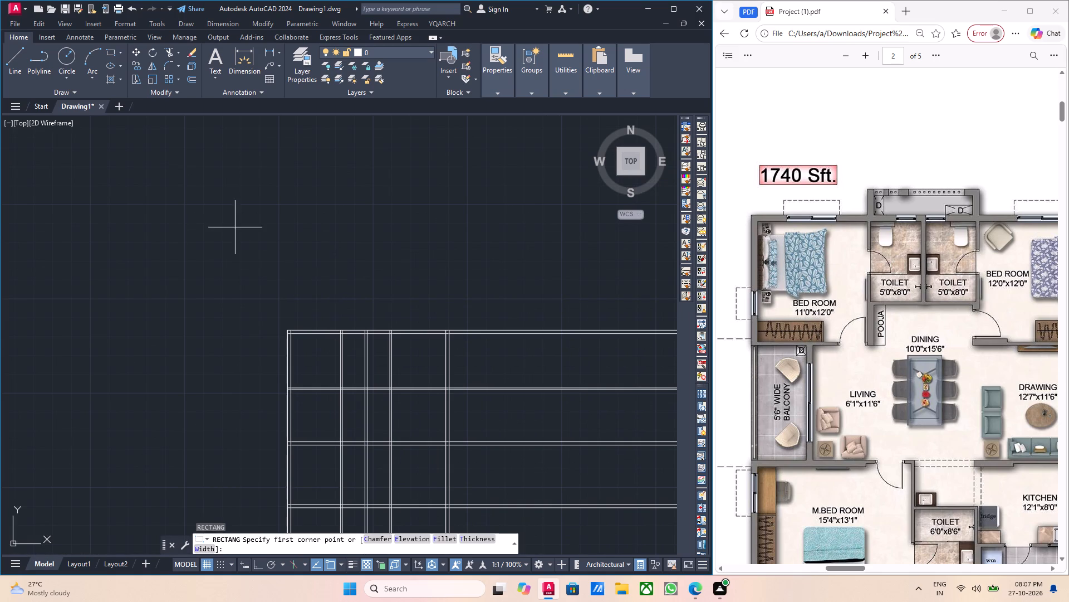
click(257, 247)
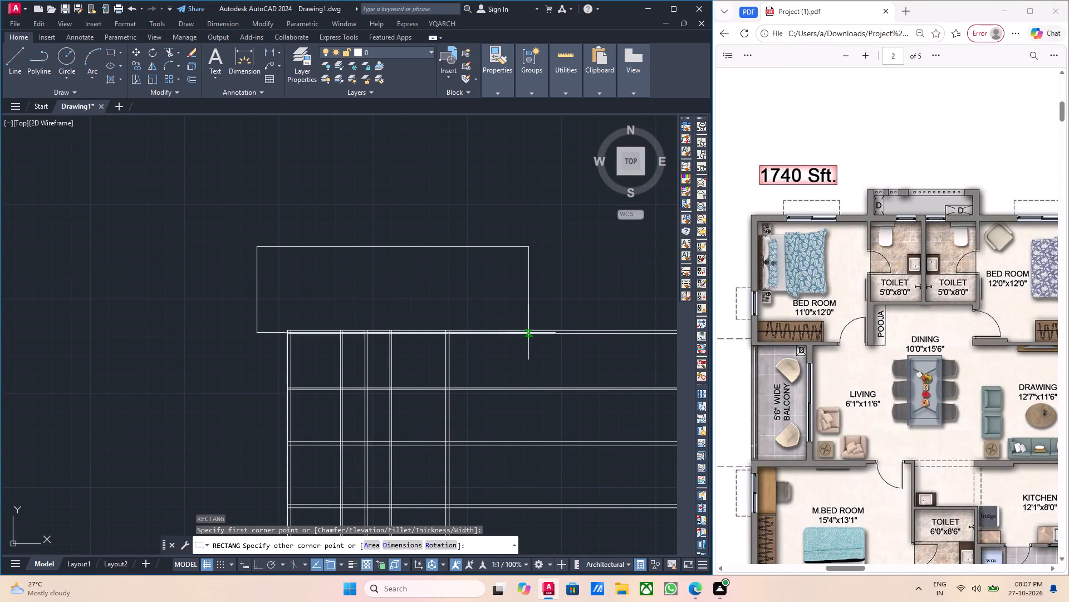
click(406, 545)
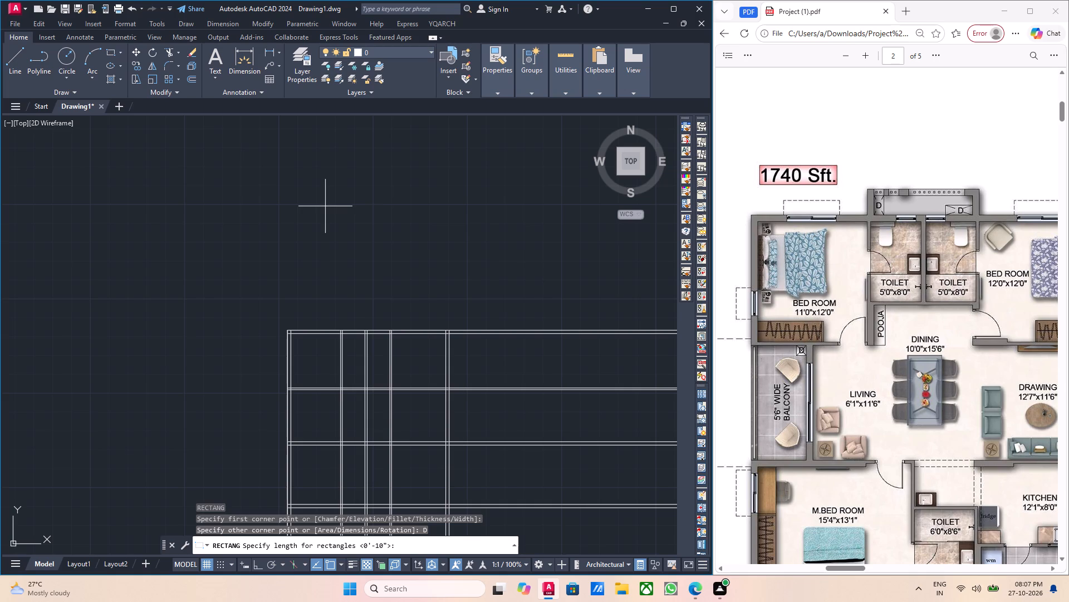
text(6')
key(Return)
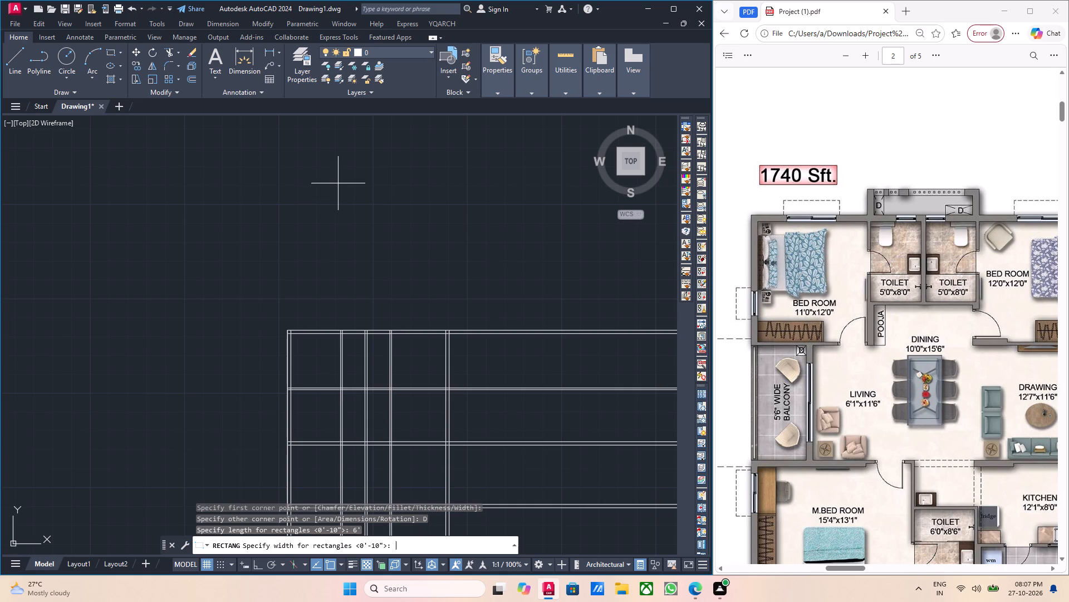
text(2')
key(Return)
click(328, 234)
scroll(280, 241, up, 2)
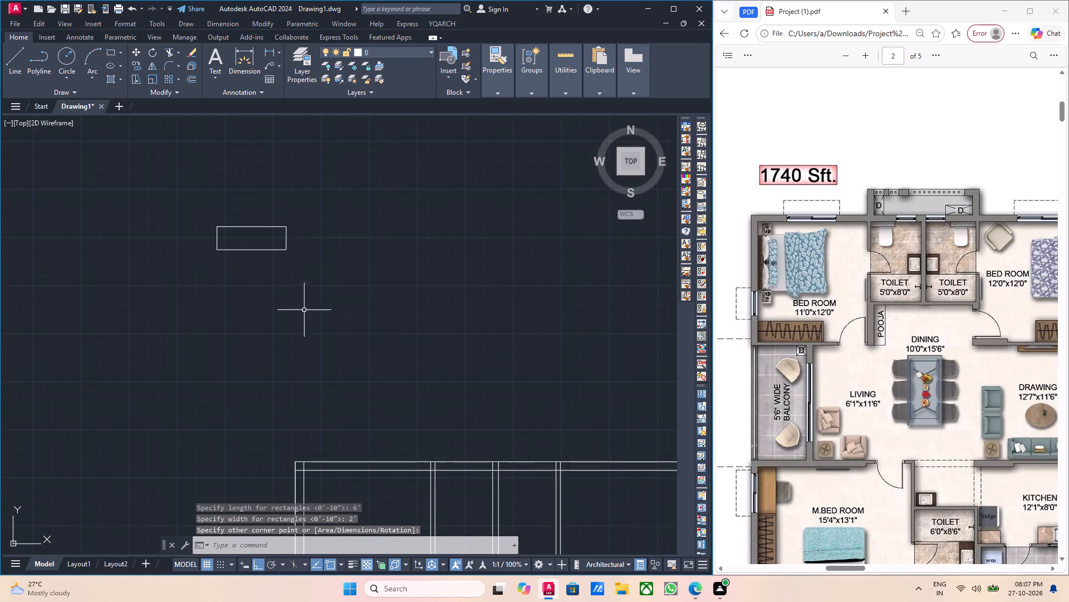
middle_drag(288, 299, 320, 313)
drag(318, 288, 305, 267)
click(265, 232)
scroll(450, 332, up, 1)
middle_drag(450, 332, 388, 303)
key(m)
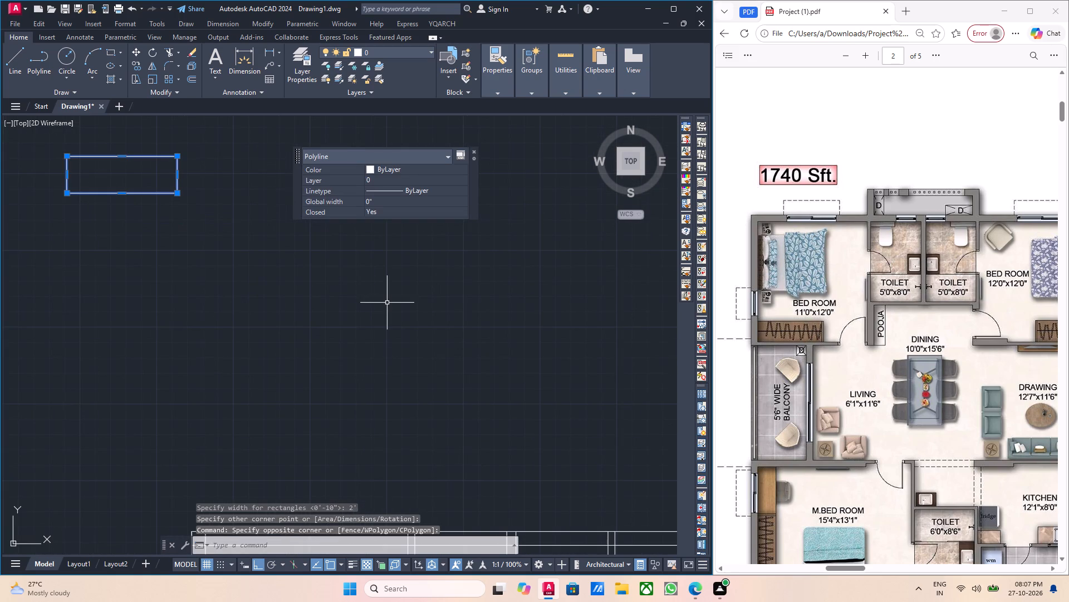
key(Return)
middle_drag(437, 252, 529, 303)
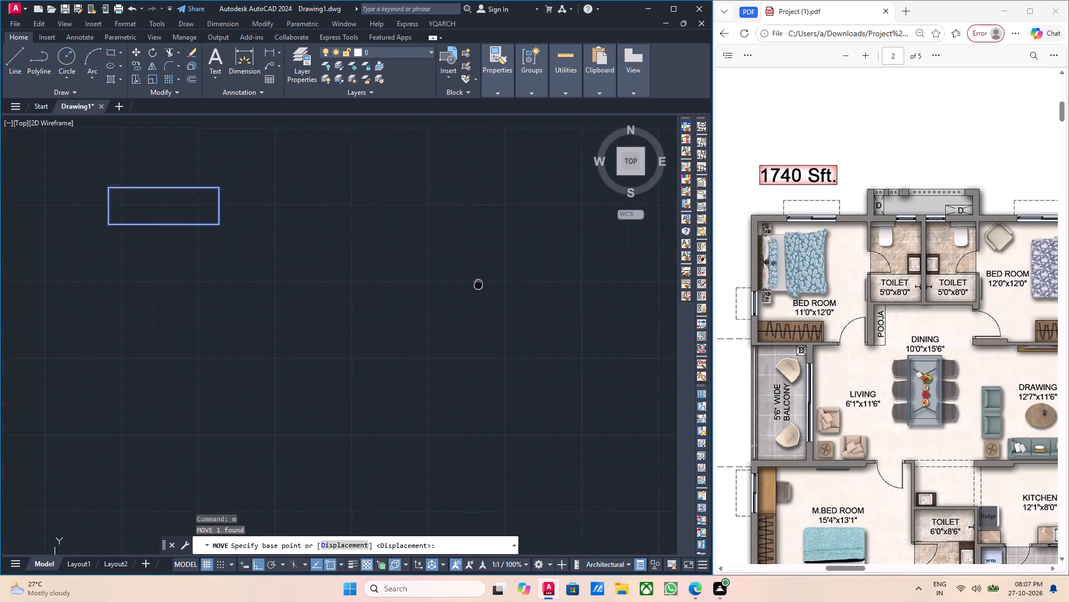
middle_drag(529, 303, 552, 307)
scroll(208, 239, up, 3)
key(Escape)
Draw a horizontal centreline through the 6' by 2' rectangle, joining the midpoints of its short sides.
middle_drag(220, 231, 235, 274)
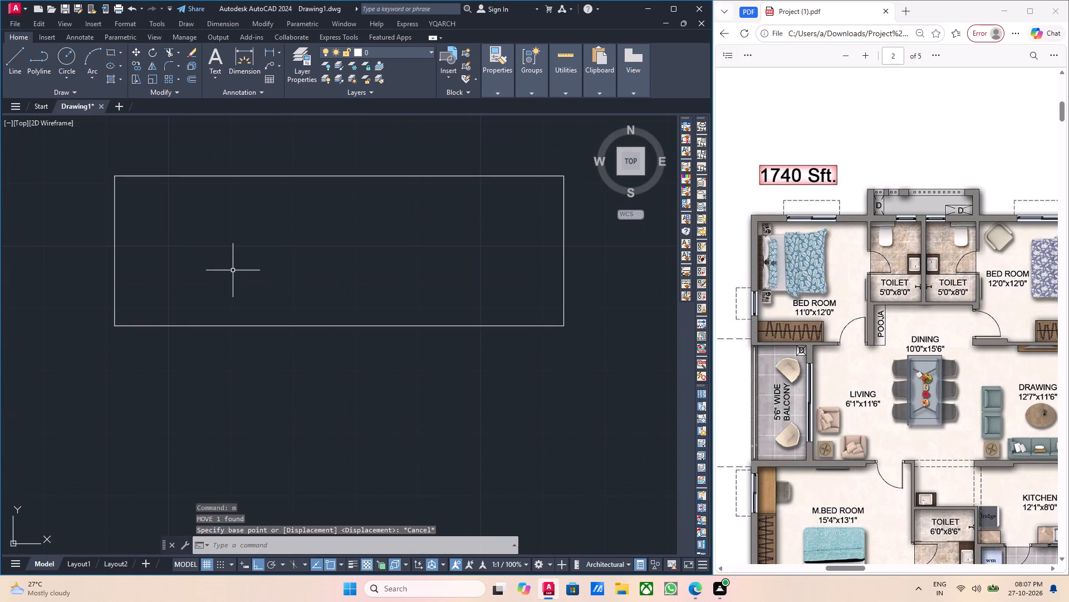
key(l)
key(Return)
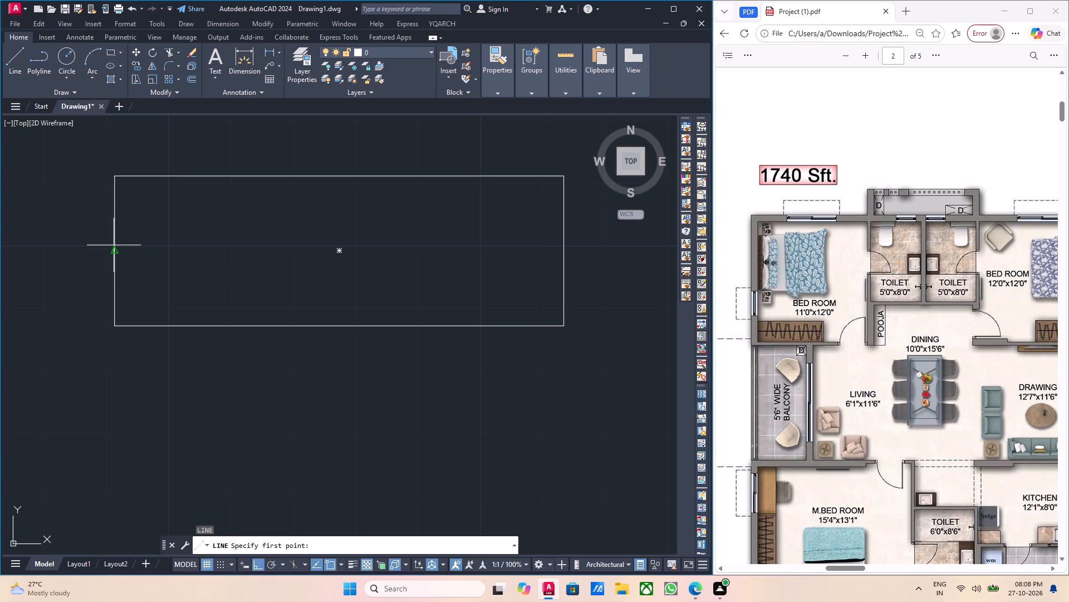
click(114, 251)
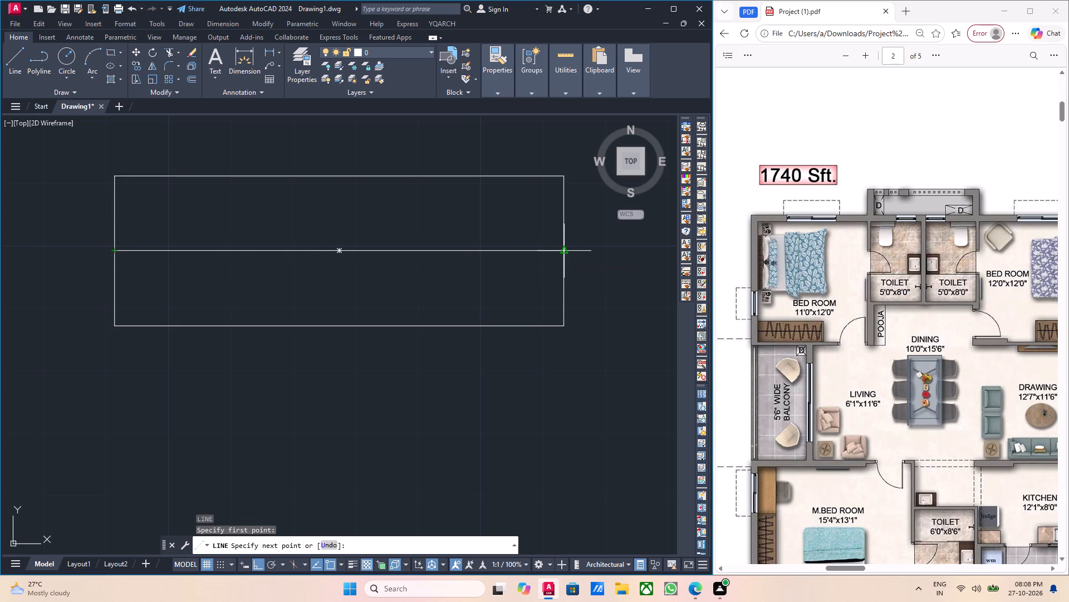
click(567, 250)
key(Escape)
Draw a thin vertical rectangle just inside the large rectangle's left end, nearly as tall as it and crossing the centreline.
scroll(445, 259, down, 1)
middle_drag(352, 286, 428, 274)
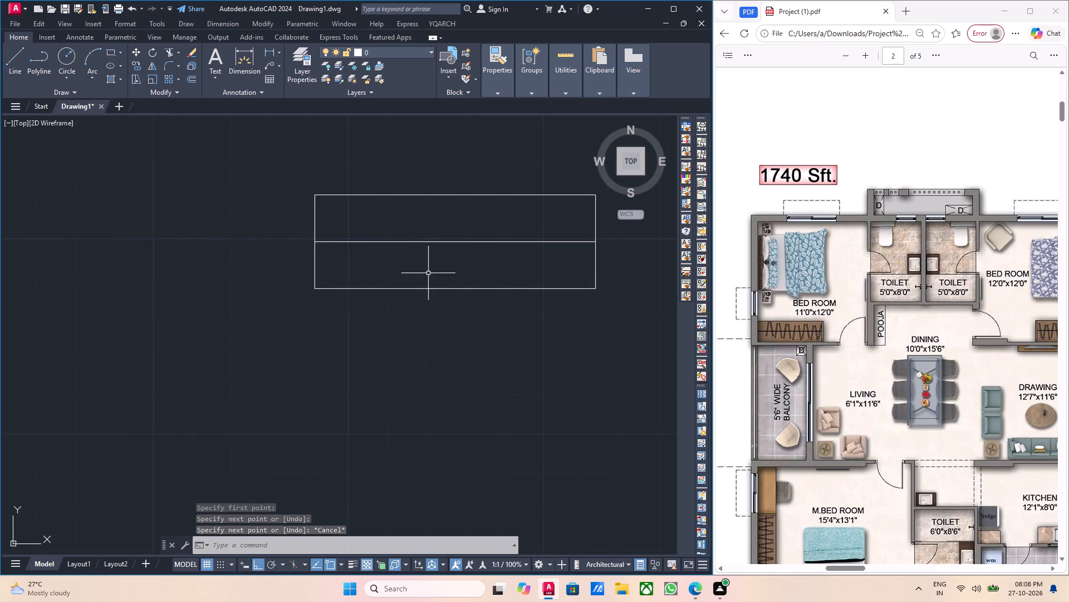
text(rec)
key(Return)
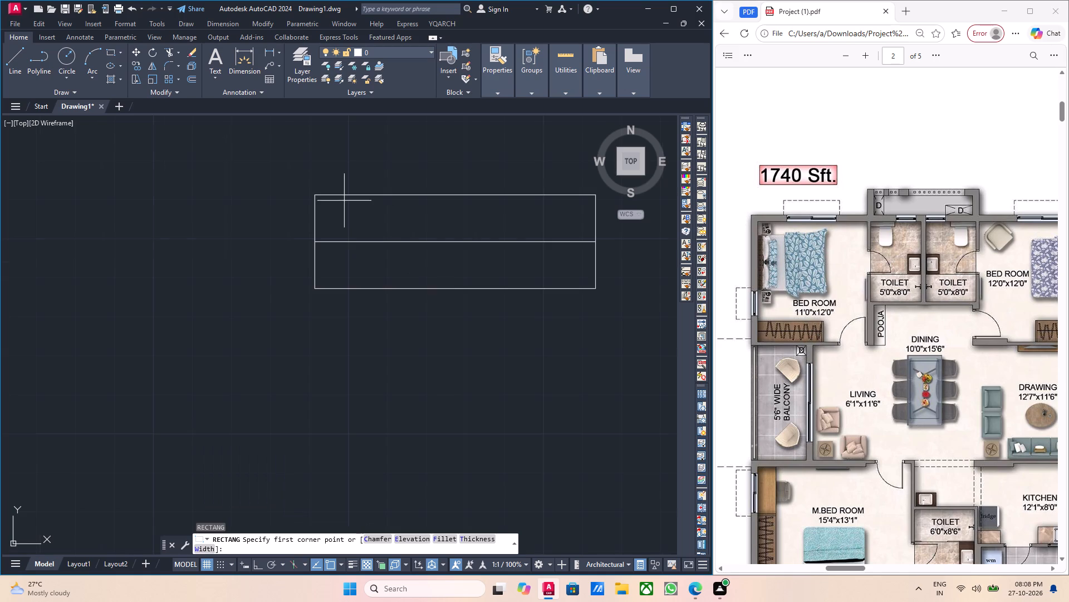
scroll(343, 200, up, 2)
middle_drag(321, 231, 257, 174)
middle_drag(232, 183, 234, 224)
click(220, 178)
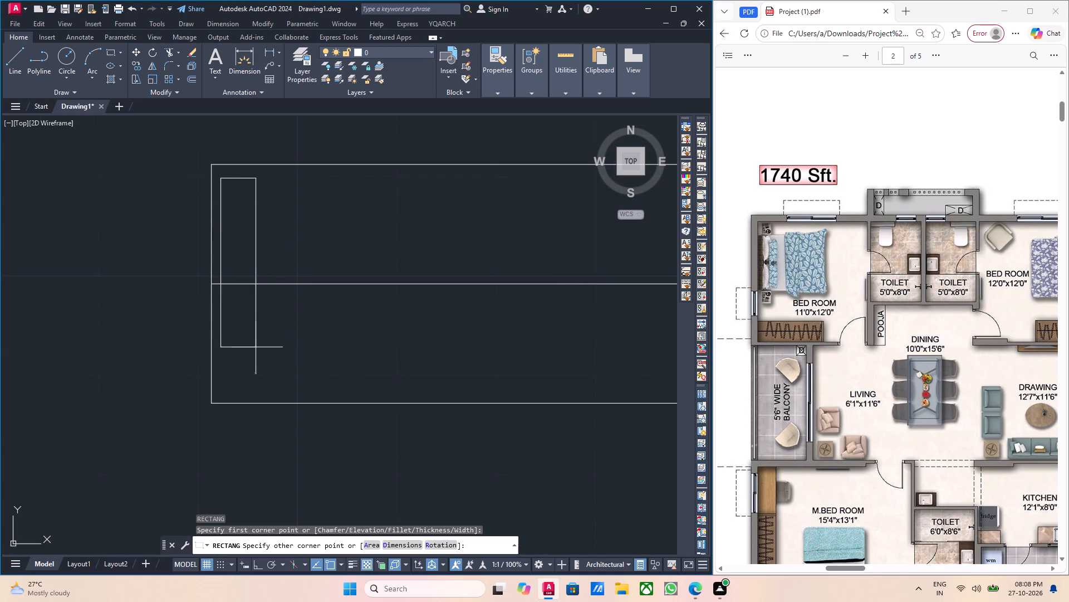
click(231, 392)
Nudge the thin vertical rectangle slightly upward inside the large rectangle.
middle_drag(246, 360, 247, 377)
scroll(246, 365, up, 2)
drag(244, 360, 237, 360)
click(193, 354)
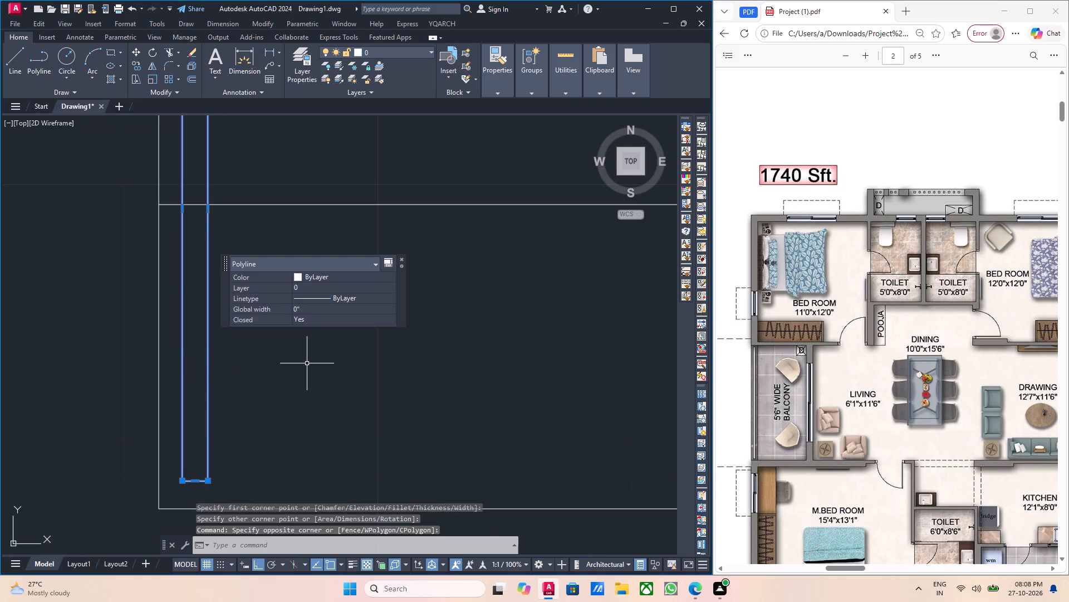
key(ctrl+Up)
key(ctrl+Up)
key(ctrl+Up)
key(ctrl+Up)
ctrl+scroll(307, 363, up, 2)
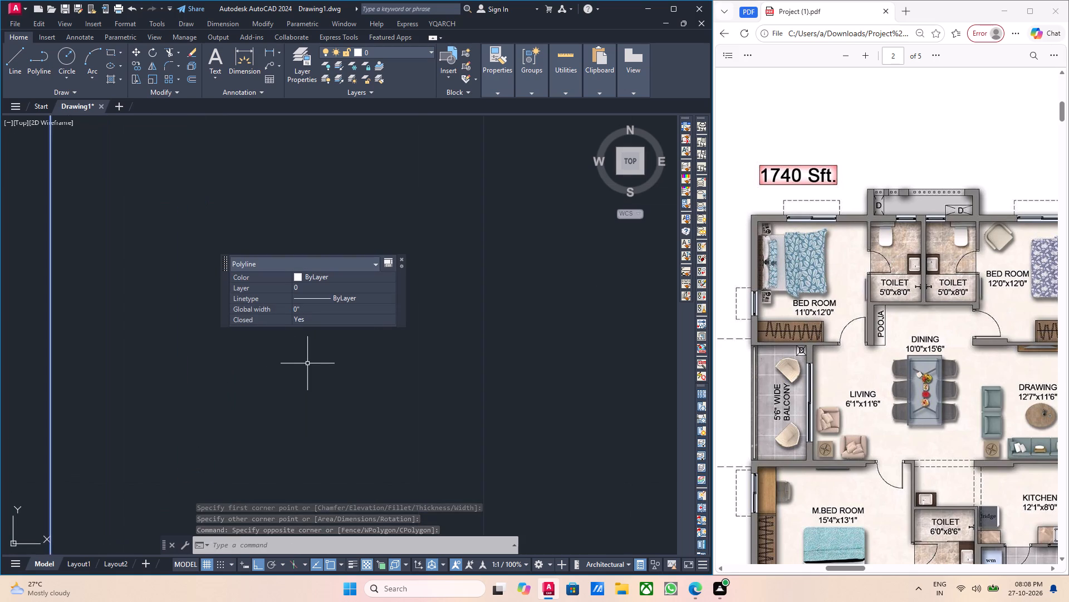
scroll(307, 363, down, 6)
middle_drag(310, 381, 310, 413)
scroll(308, 368, up, 2)
middle_drag(297, 386, 304, 409)
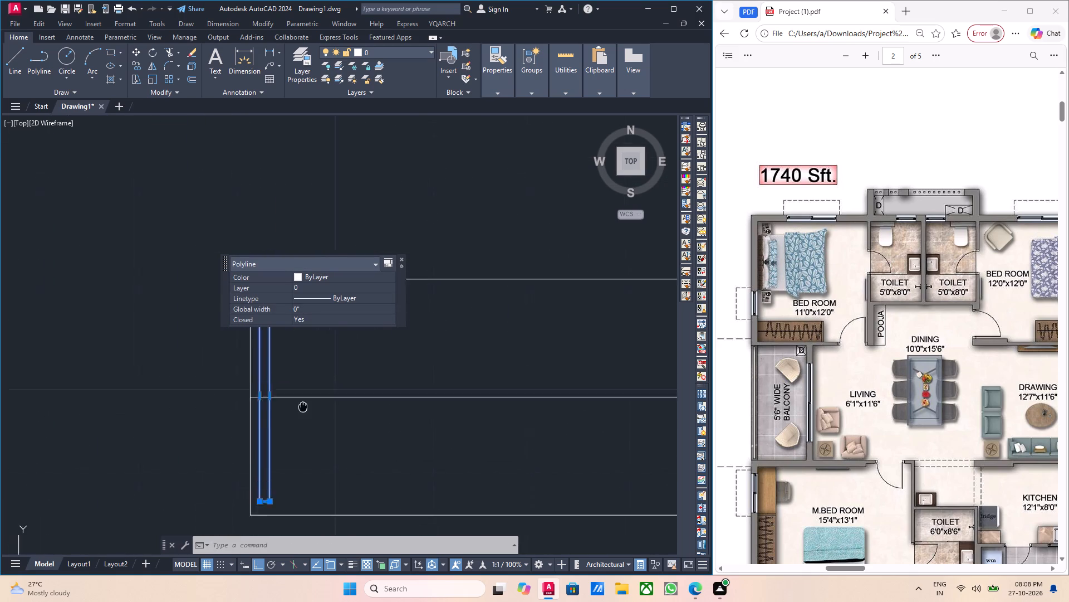
middle_drag(304, 409, 307, 433)
middle_drag(306, 423, 317, 474)
scroll(291, 377, up, 2)
key(Escape)
scroll(291, 375, down, 1)
middle_drag(306, 372, 290, 274)
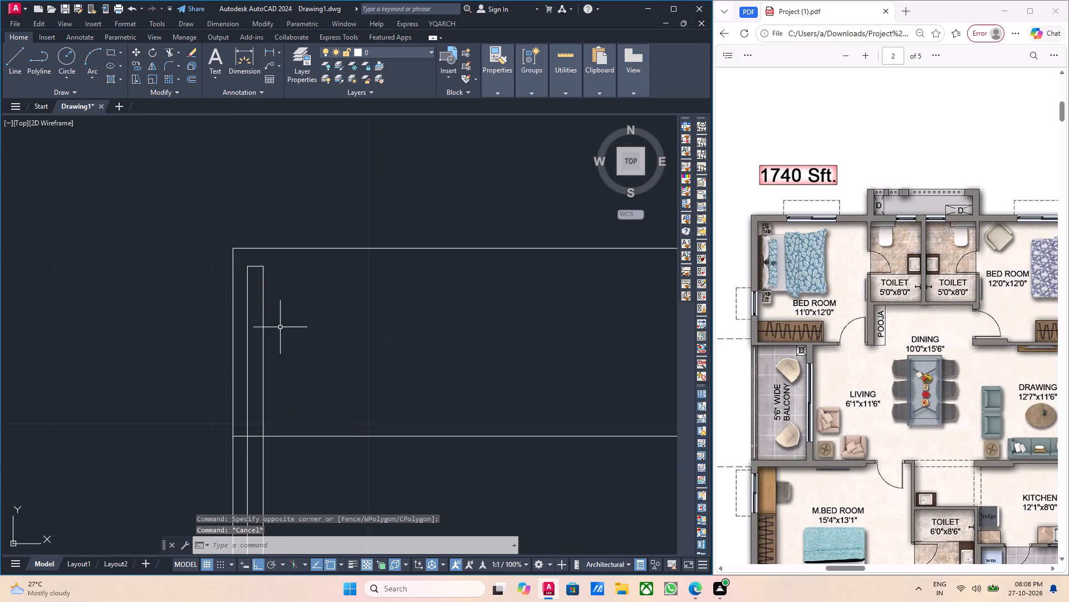
Copy the thin rectangle as a fitted array of 20 items along the centreline up to the large rectangle's right end.
scroll(271, 356, down, 2)
scroll(272, 369, up, 3)
click(270, 369)
click(231, 363)
middle_drag(389, 399, 356, 382)
text(co)
key(Return)
middle_drag(267, 391, 259, 373)
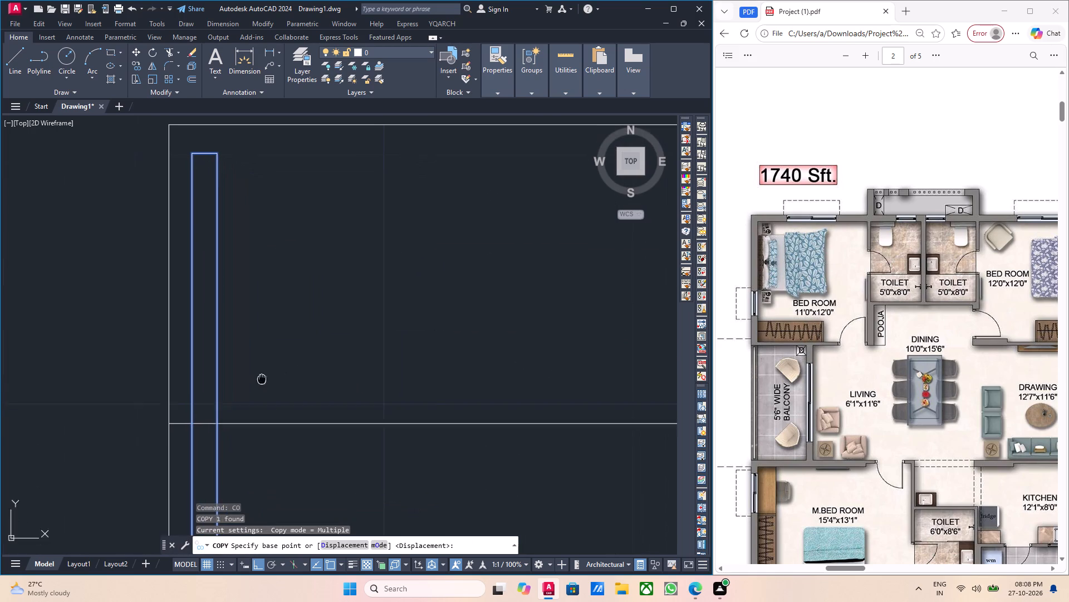
middle_drag(259, 373, 239, 302)
scroll(216, 368, down, 2)
middle_drag(208, 419, 202, 358)
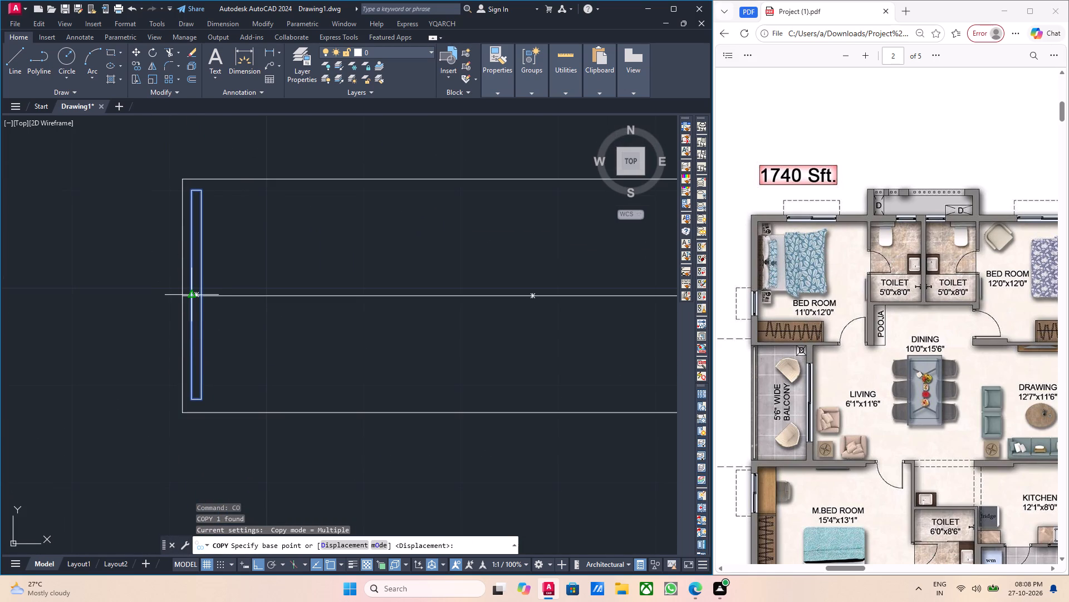
scroll(198, 298, up, 3)
click(191, 291)
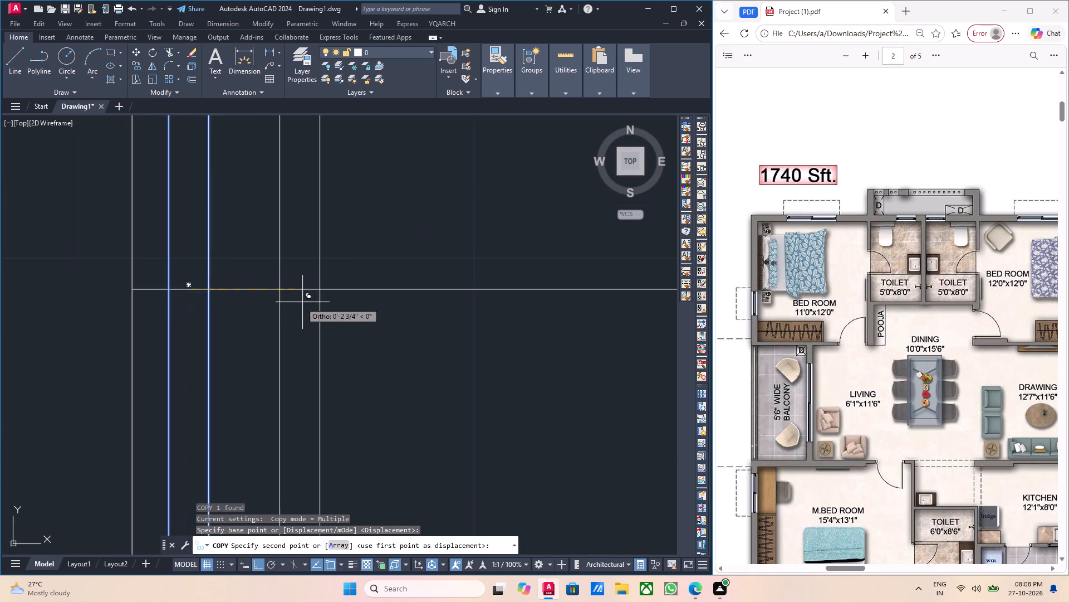
scroll(302, 302, down, 3)
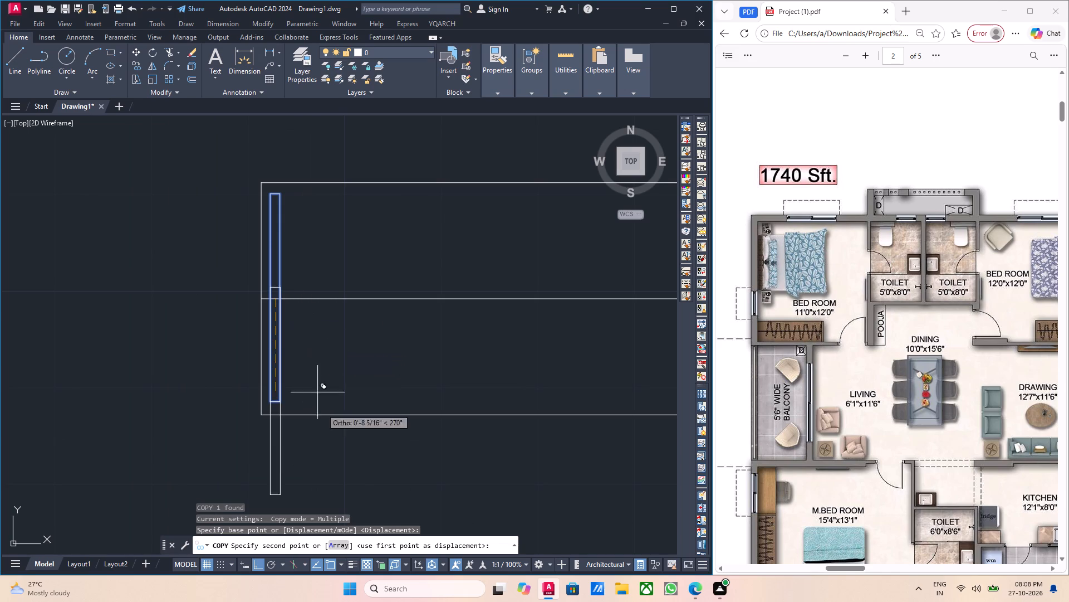
click(338, 544)
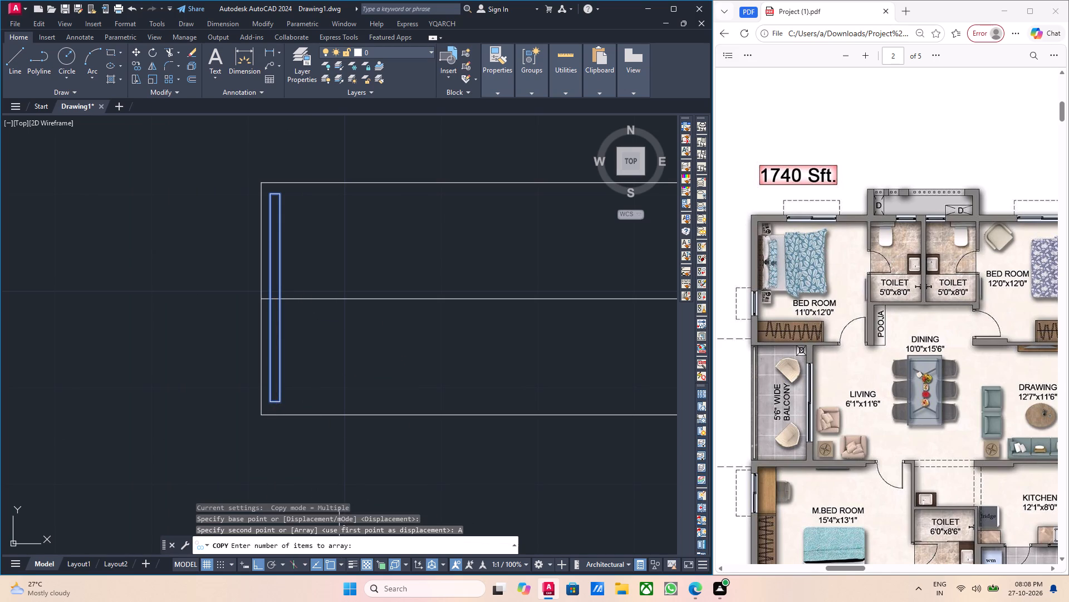
text(20)
key(Return)
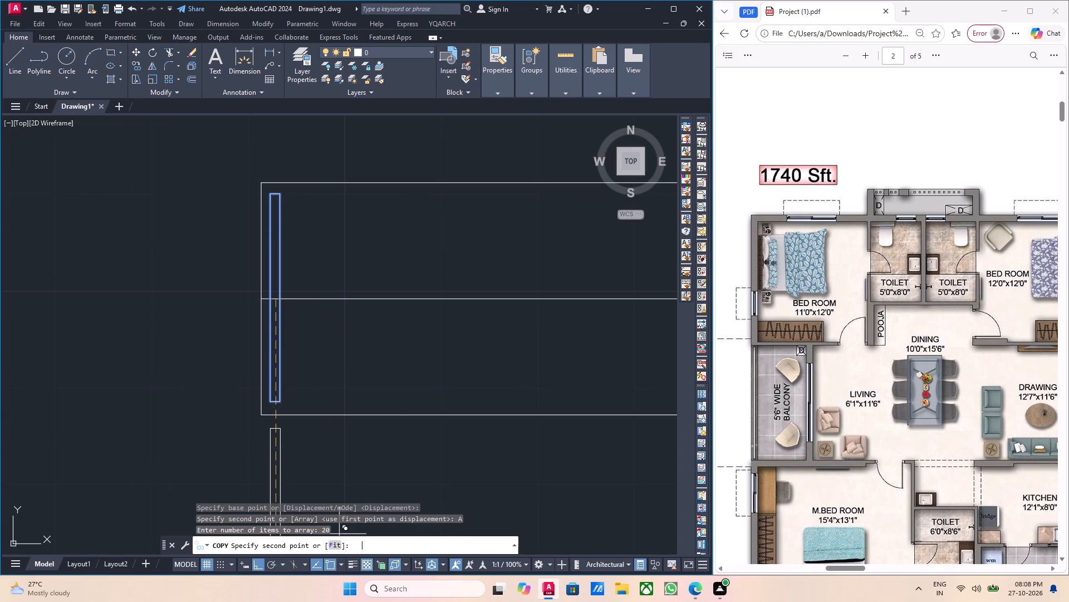
scroll(377, 375, down, 2)
middle_drag(379, 370, 290, 370)
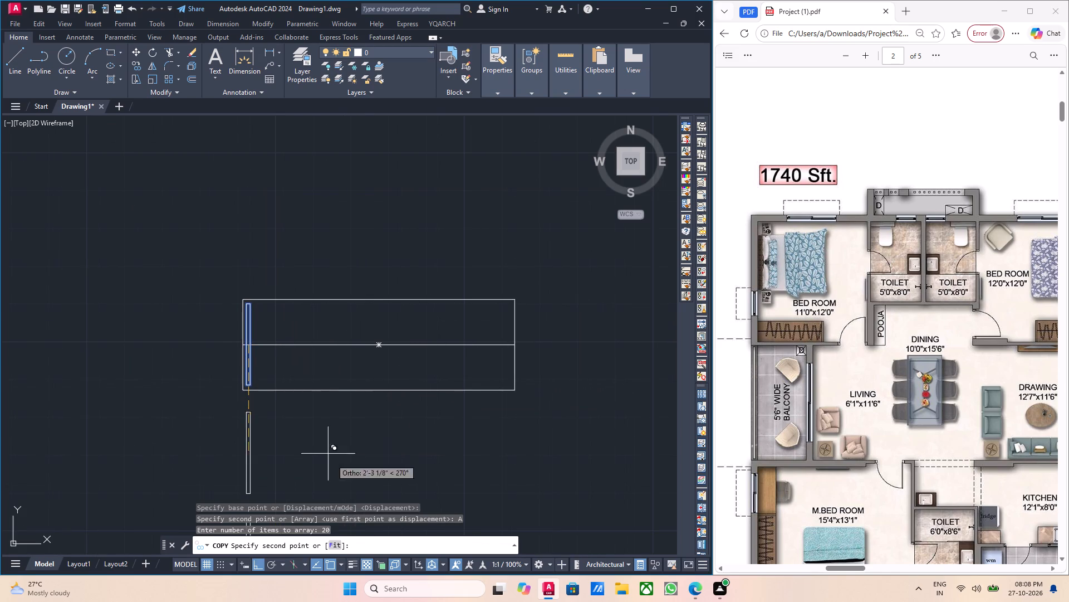
click(334, 543)
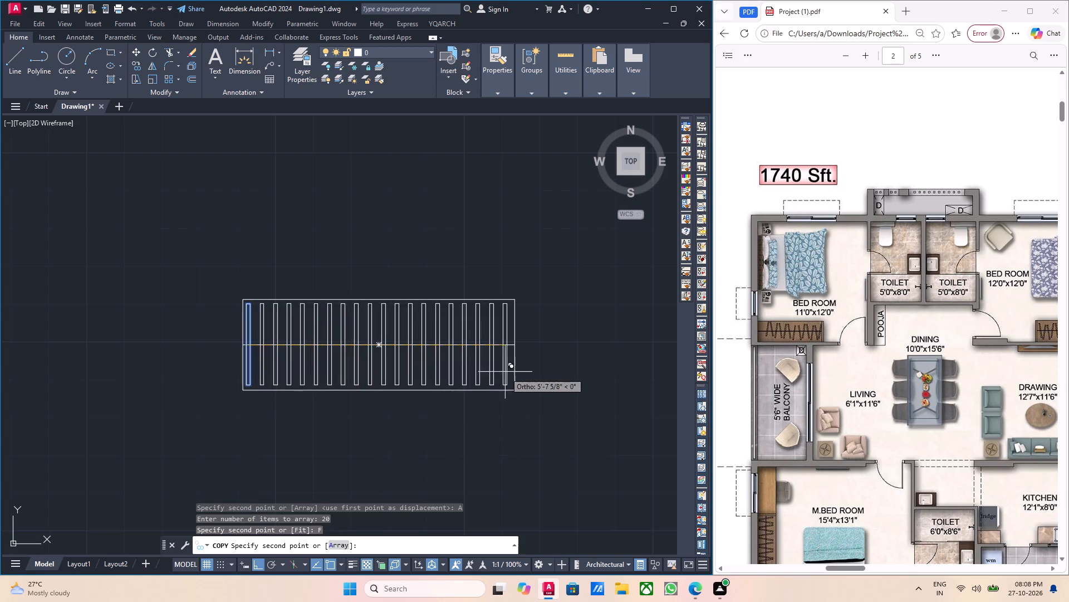
scroll(515, 358, up, 3)
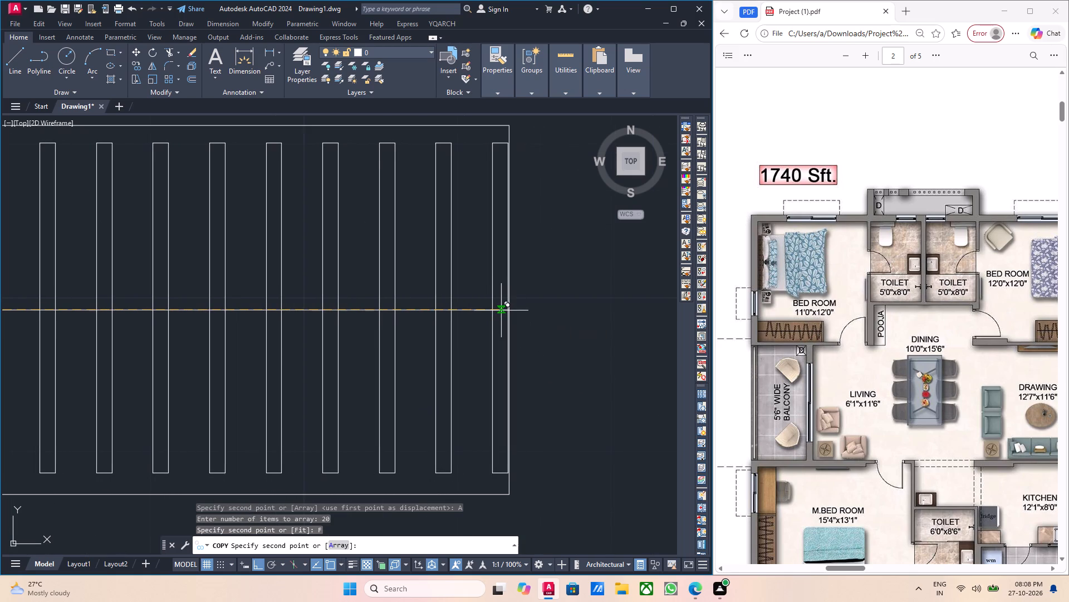
click(494, 310)
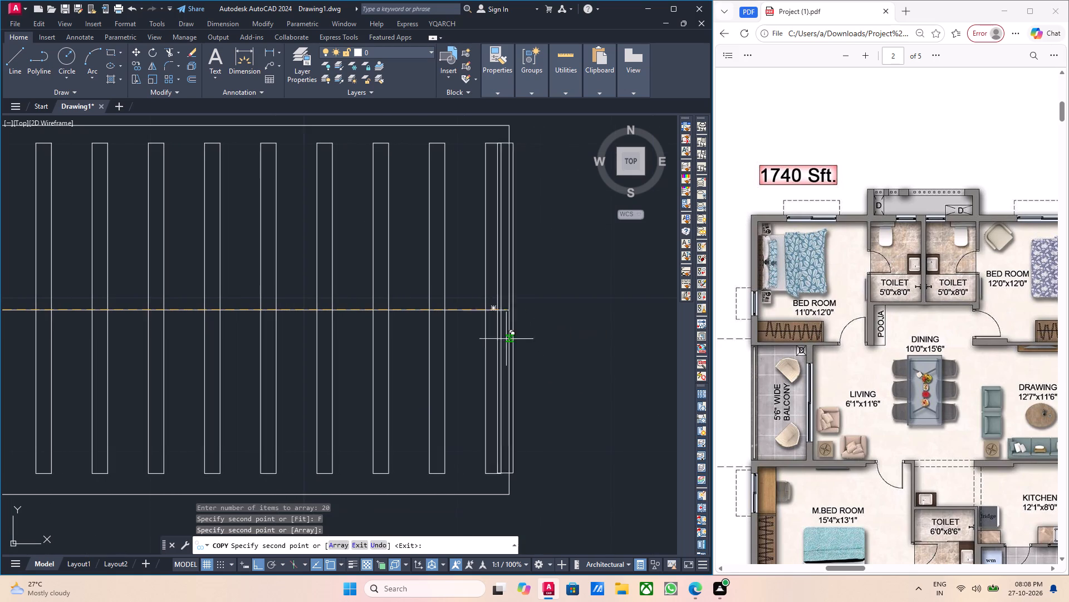
key(Escape)
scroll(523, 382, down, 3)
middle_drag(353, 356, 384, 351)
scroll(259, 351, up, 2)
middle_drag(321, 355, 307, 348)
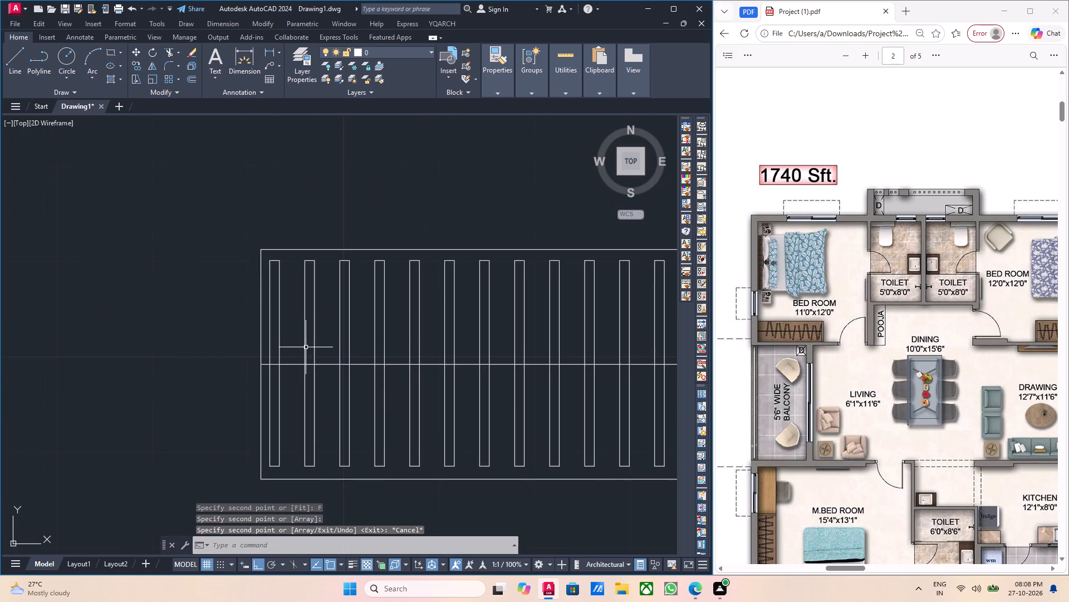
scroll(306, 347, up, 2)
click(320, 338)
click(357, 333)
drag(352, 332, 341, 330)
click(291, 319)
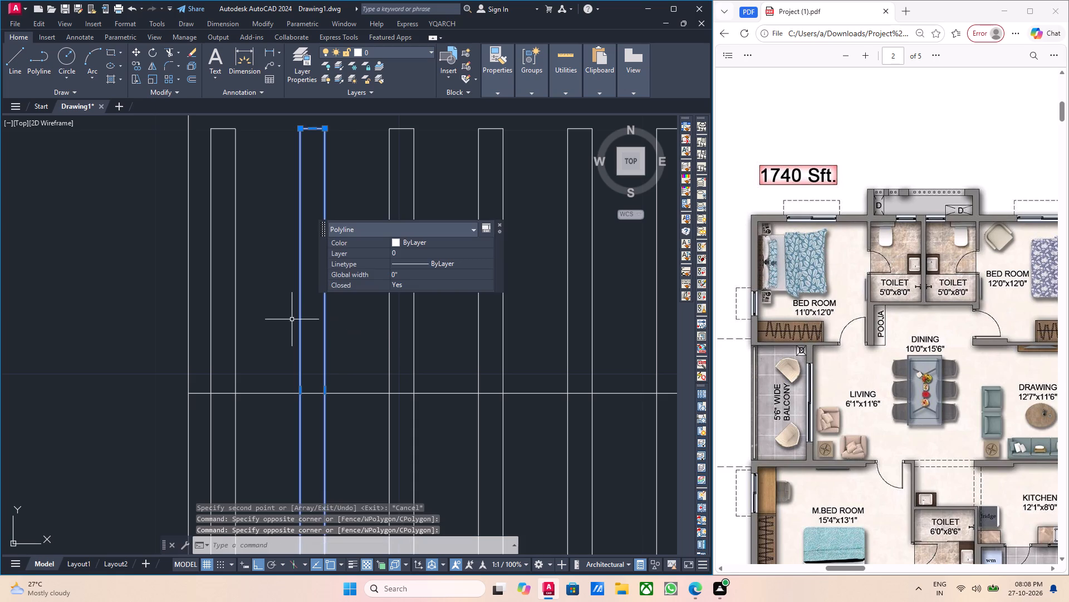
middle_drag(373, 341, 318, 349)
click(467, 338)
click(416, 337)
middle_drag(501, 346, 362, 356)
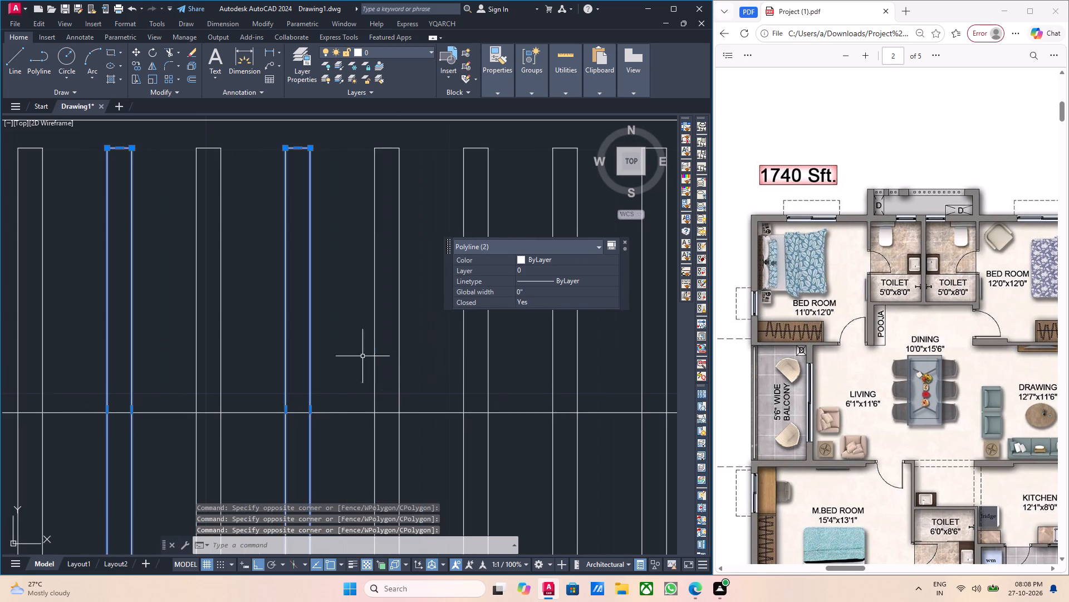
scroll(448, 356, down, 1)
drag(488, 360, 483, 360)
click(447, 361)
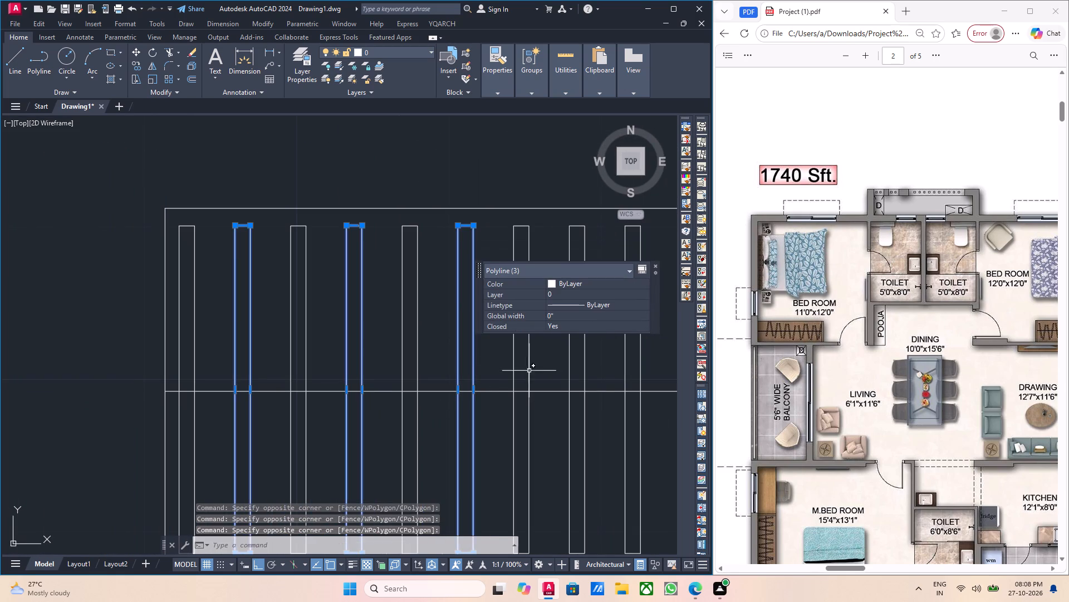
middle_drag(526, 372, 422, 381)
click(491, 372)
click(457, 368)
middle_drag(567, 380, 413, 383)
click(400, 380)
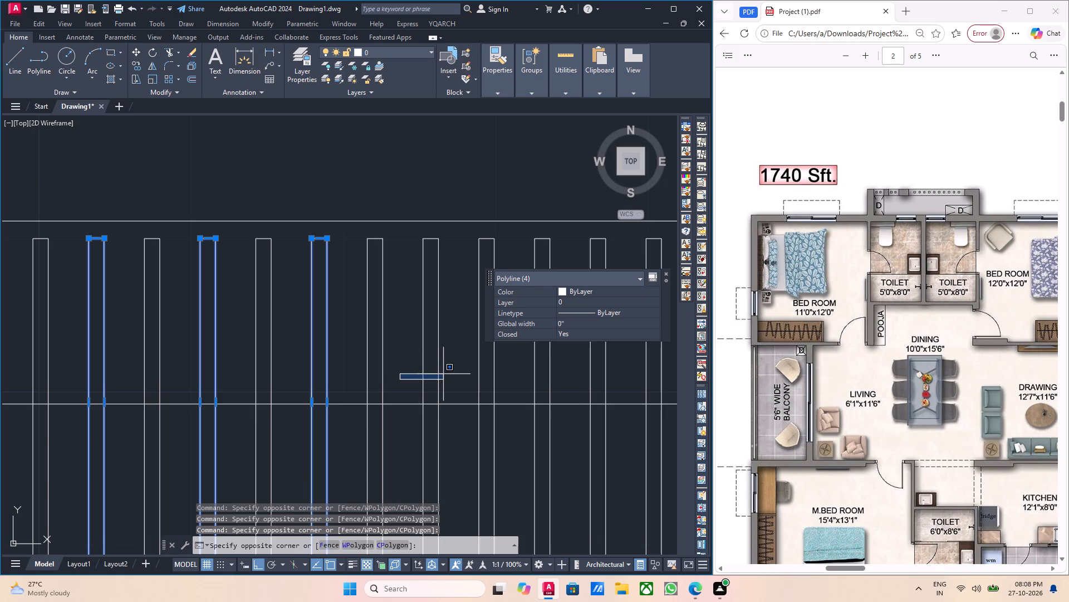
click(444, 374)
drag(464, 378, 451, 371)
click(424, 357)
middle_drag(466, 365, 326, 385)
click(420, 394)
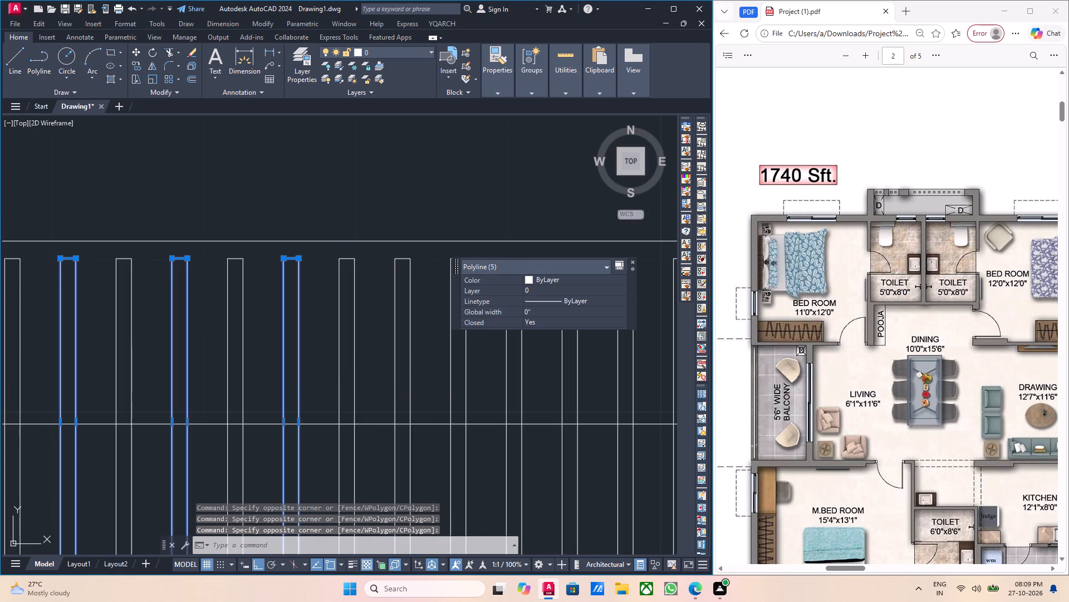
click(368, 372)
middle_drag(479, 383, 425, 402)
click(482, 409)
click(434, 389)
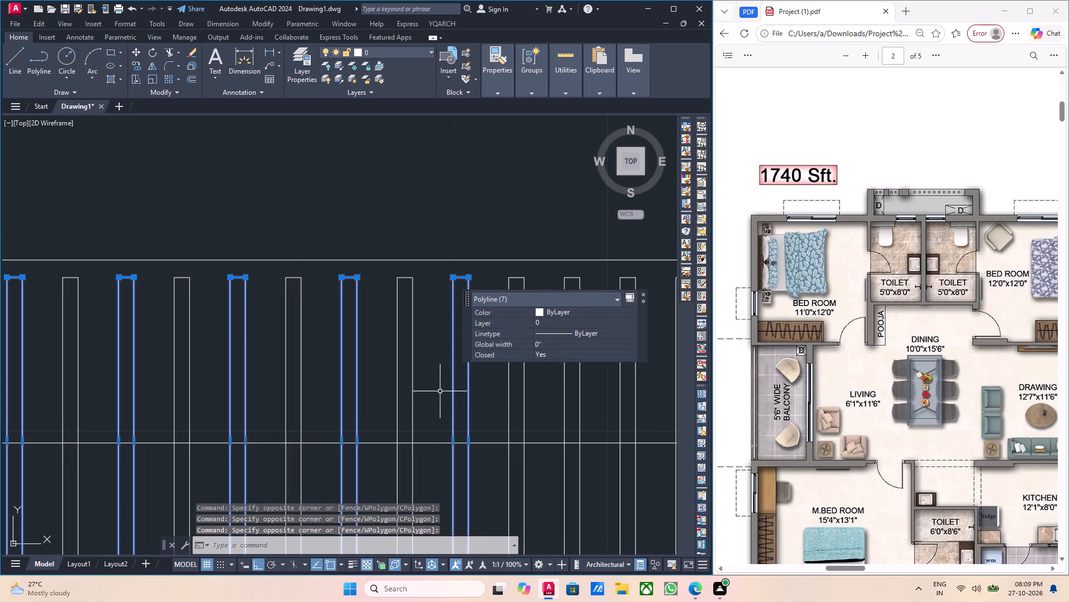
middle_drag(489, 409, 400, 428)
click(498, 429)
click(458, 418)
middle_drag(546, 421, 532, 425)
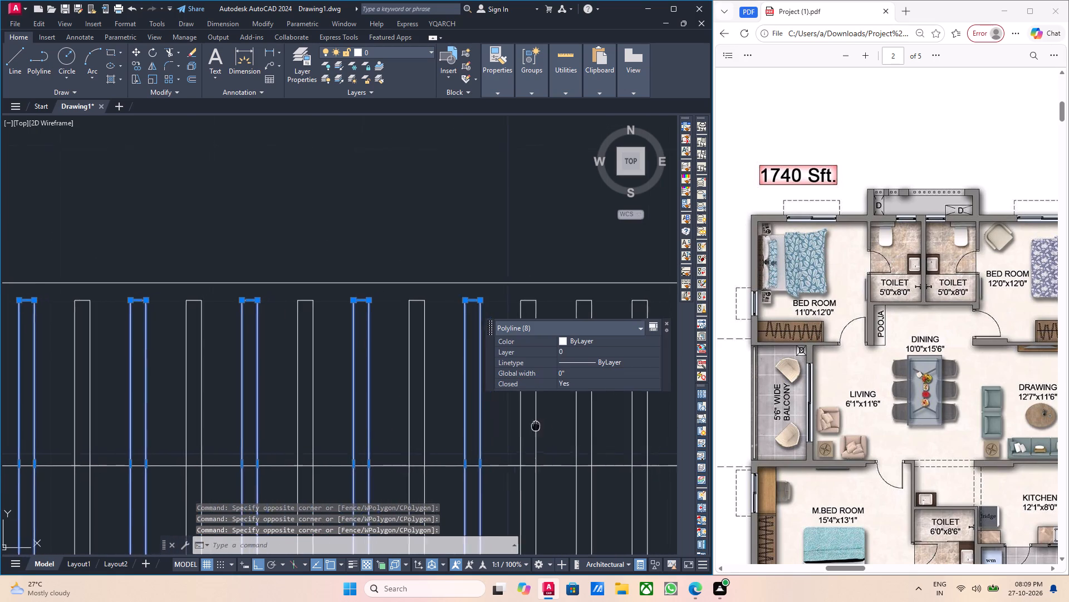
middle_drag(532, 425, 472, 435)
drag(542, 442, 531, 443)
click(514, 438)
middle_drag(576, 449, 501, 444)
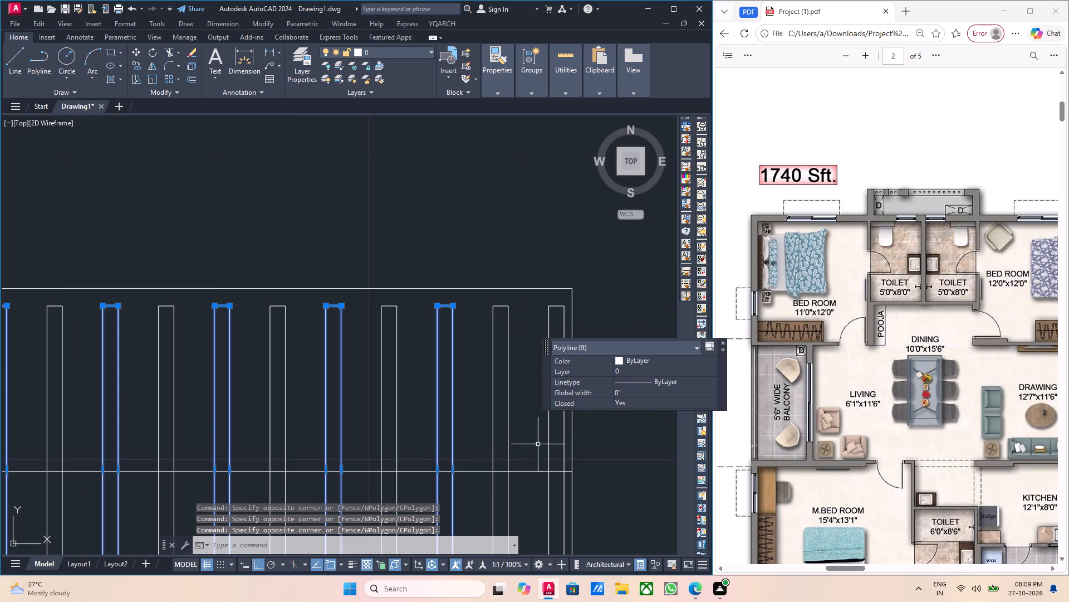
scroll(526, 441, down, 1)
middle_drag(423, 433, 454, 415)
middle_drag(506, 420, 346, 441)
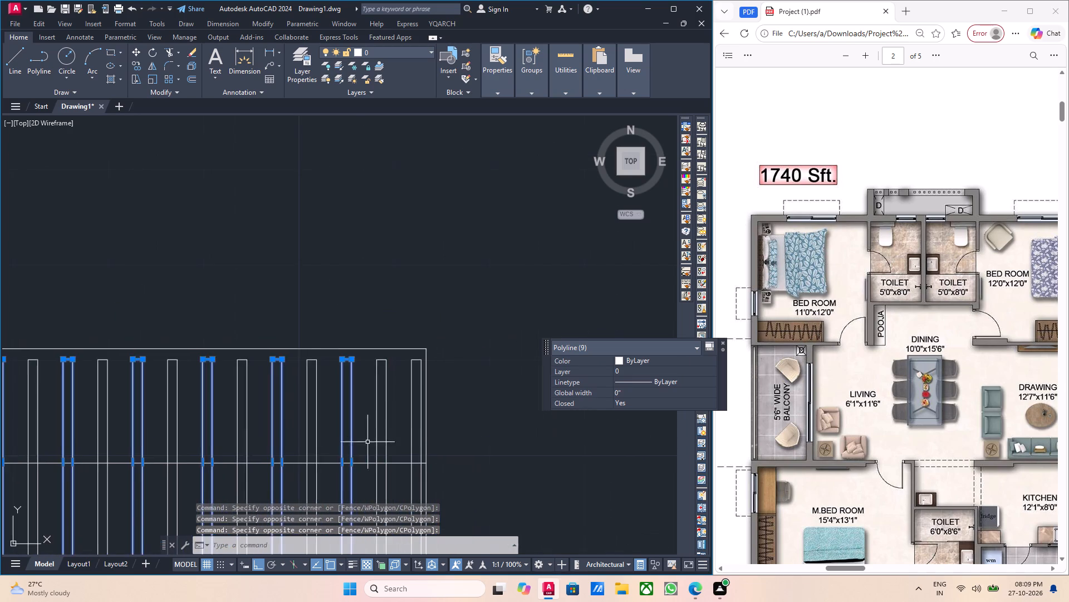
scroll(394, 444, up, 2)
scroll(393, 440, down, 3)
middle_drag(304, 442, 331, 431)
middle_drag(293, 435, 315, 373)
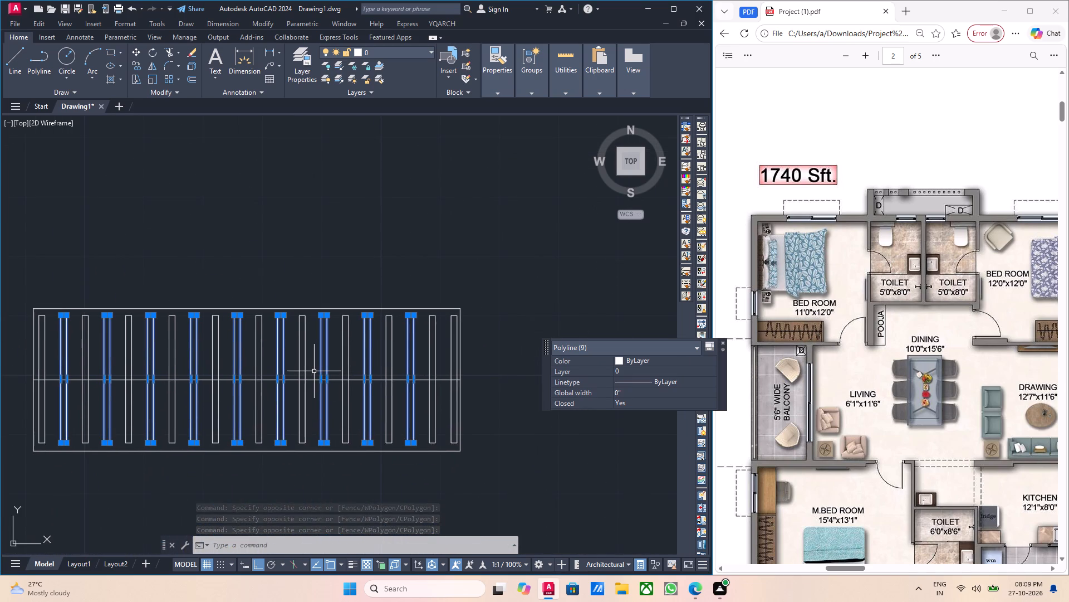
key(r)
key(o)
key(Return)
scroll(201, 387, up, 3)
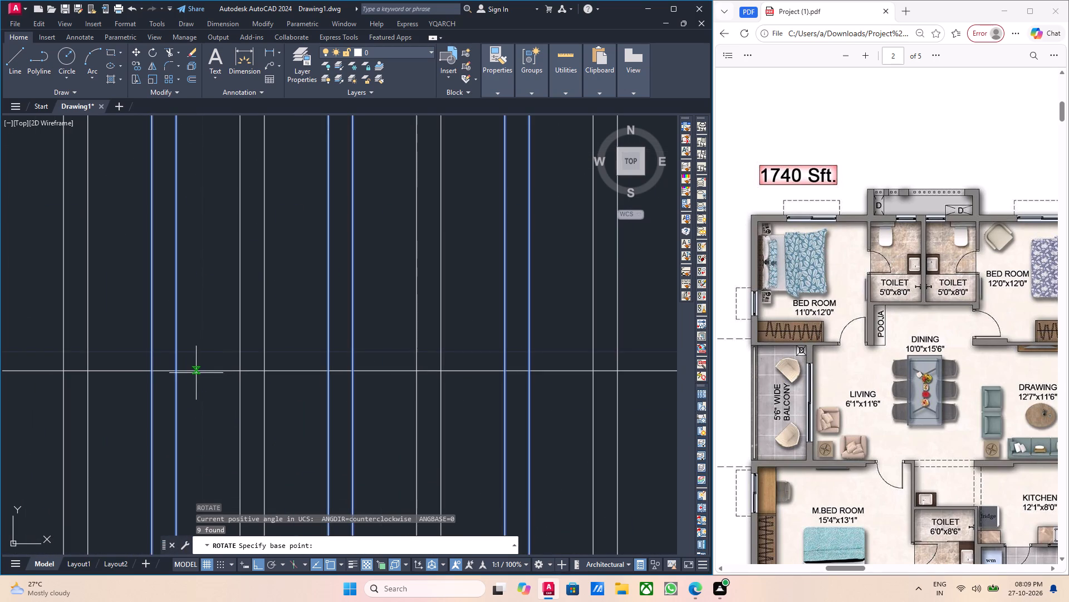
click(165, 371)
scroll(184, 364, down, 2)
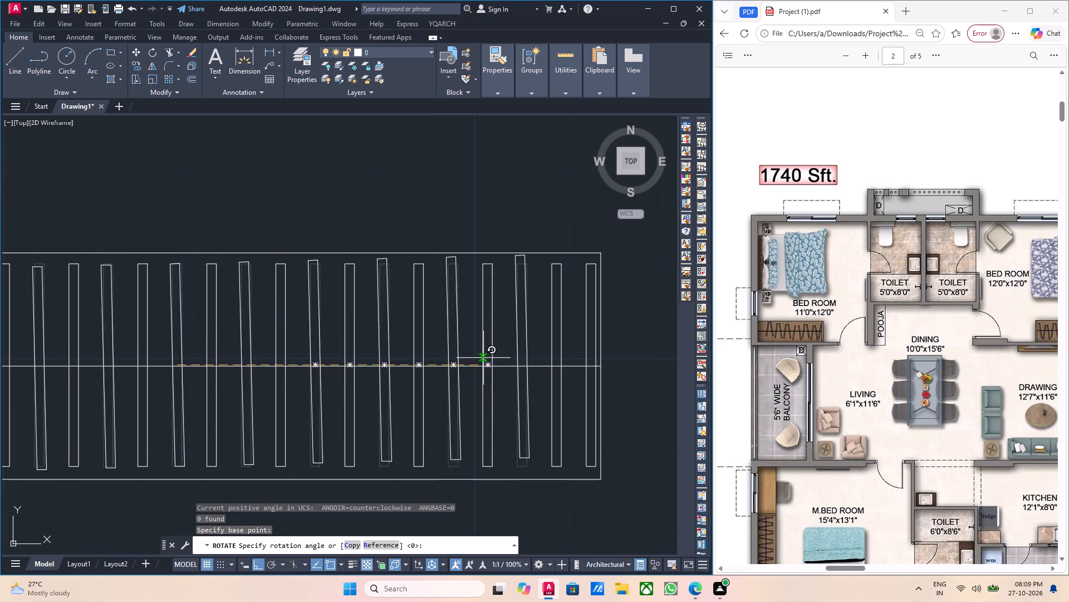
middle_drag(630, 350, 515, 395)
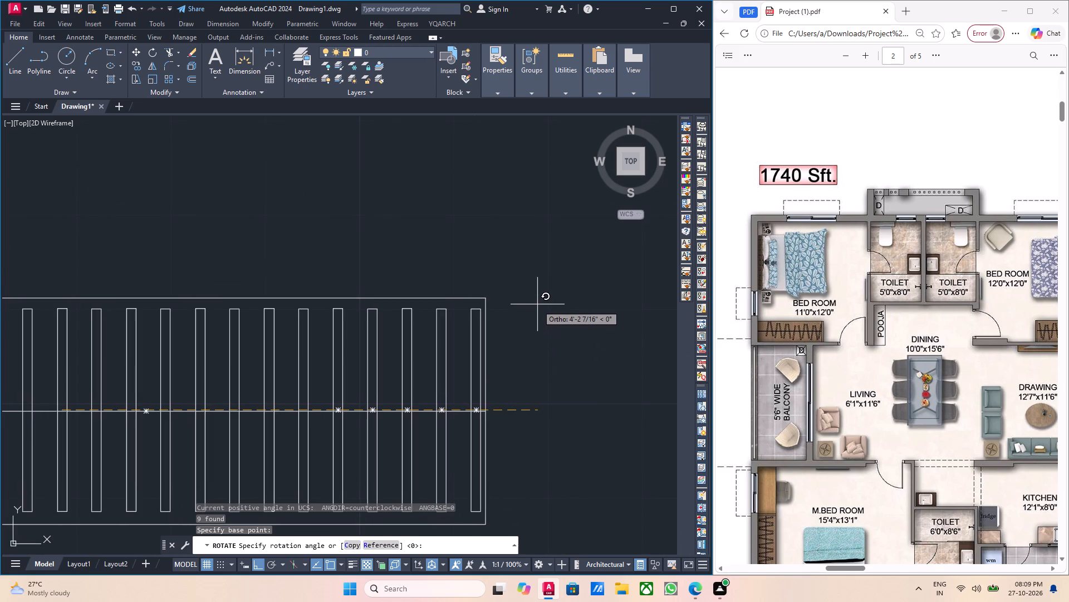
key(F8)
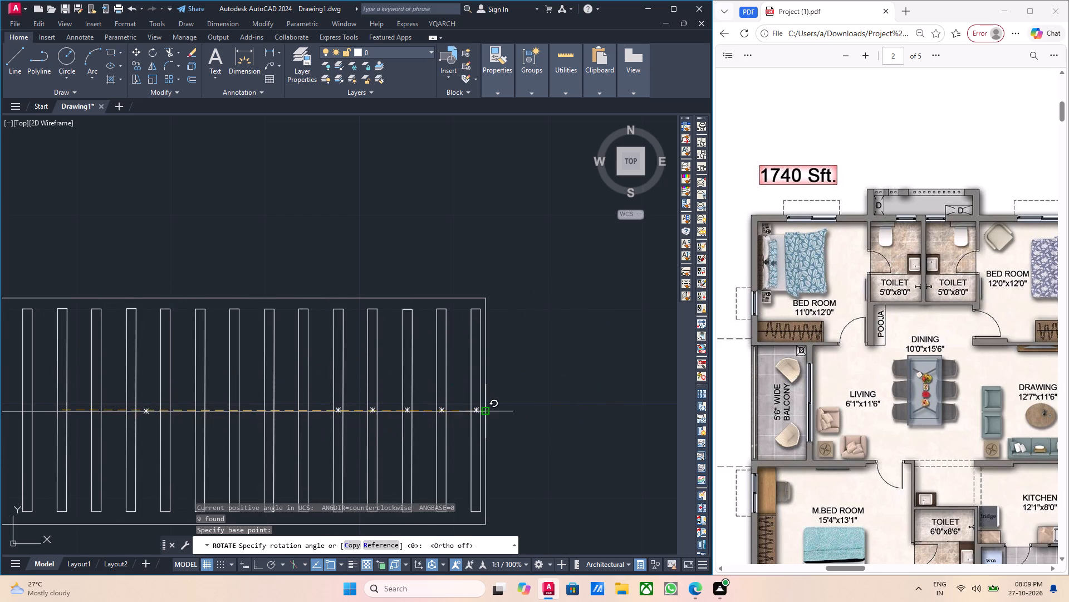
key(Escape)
Rotate the second slat from the wardrobe's right end about 9 degrees clockwise around its midpoint on the centreline.
middle_drag(431, 385, 440, 395)
scroll(434, 386, up, 2)
scroll(430, 383, down, 2)
middle_drag(454, 389, 448, 375)
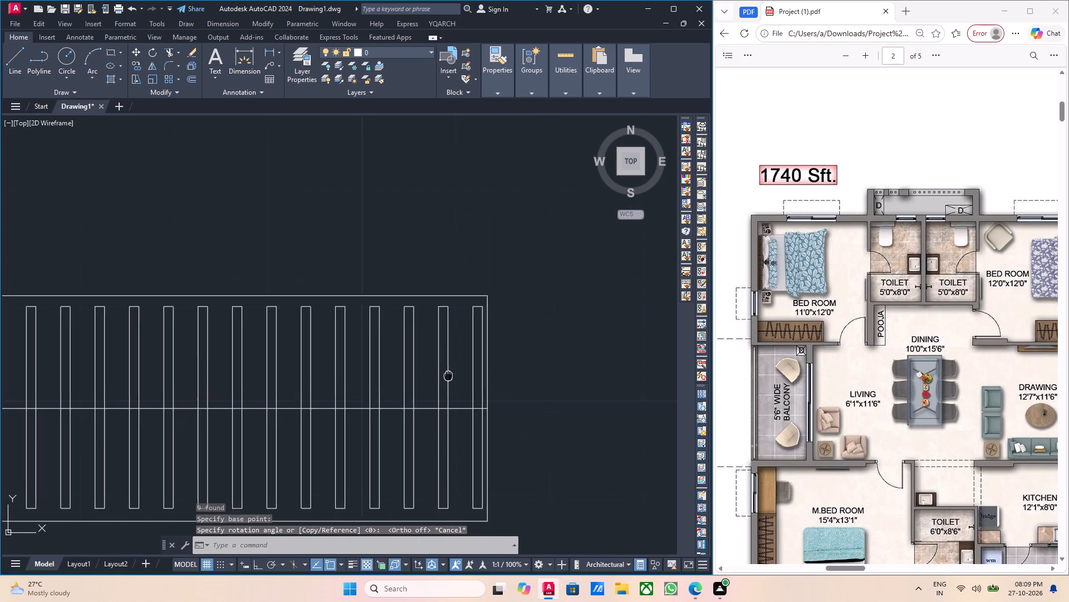
middle_drag(448, 375, 447, 371)
scroll(383, 383, up, 2)
middle_drag(497, 387, 459, 389)
drag(528, 367, 509, 366)
click(444, 366)
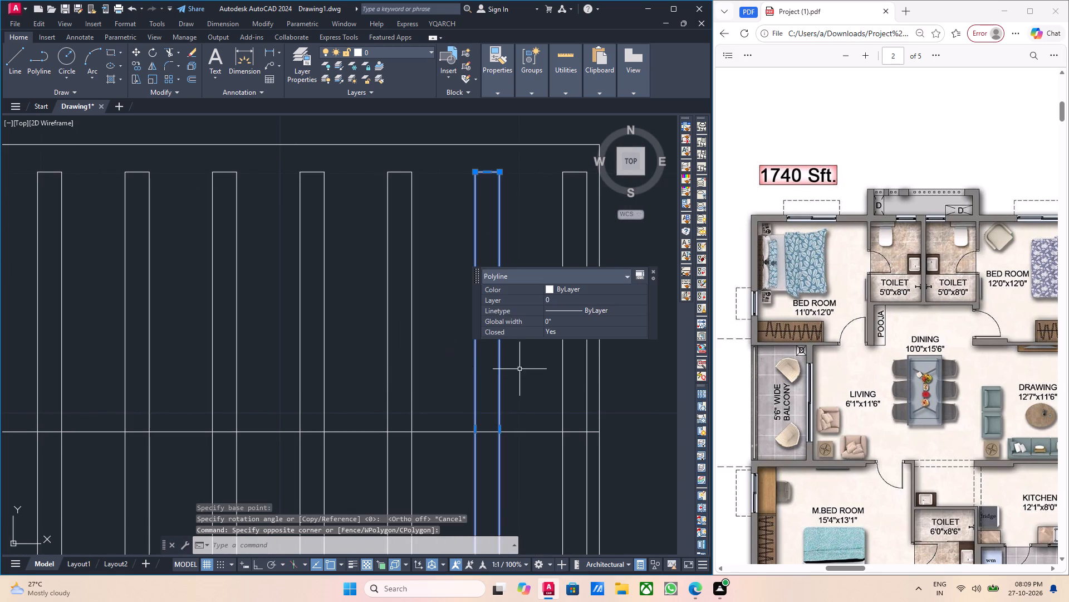
middle_drag(519, 369, 491, 371)
text(ro)
key(Return)
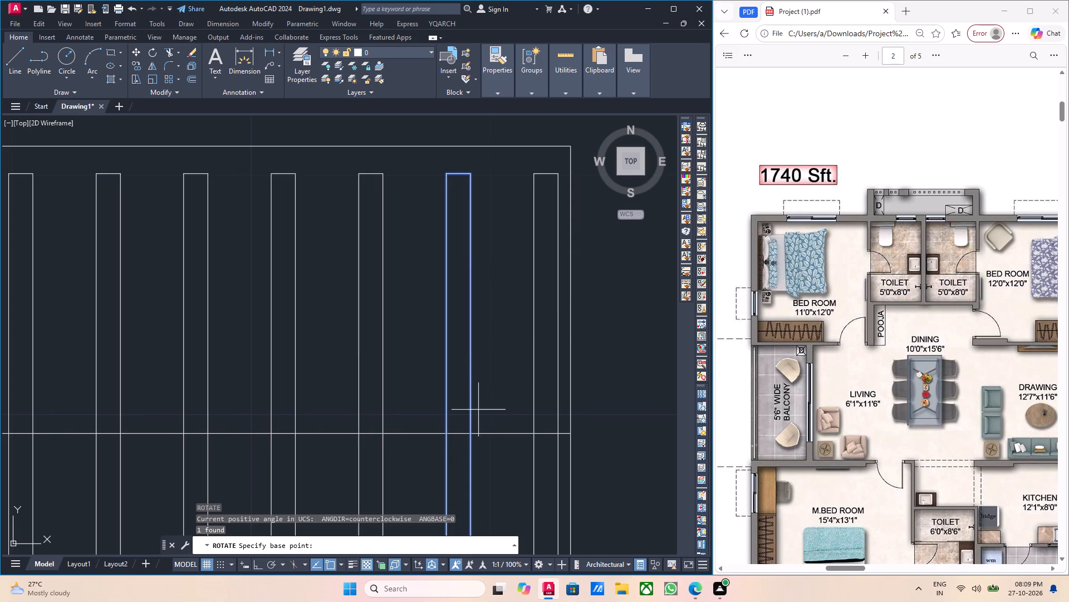
click(458, 434)
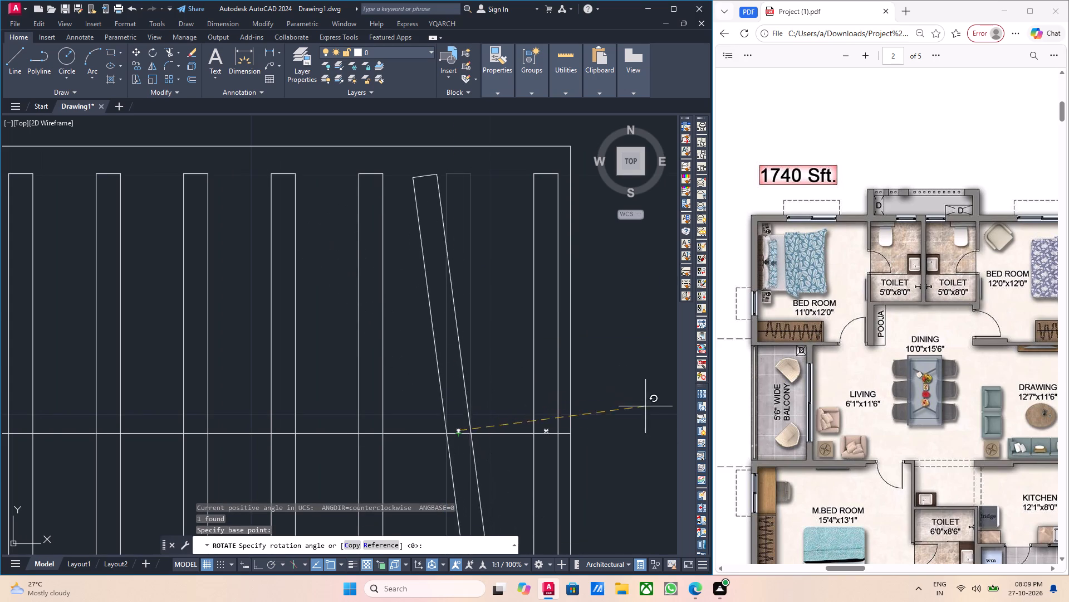
middle_drag(597, 439, 502, 358)
scroll(516, 371, down, 2)
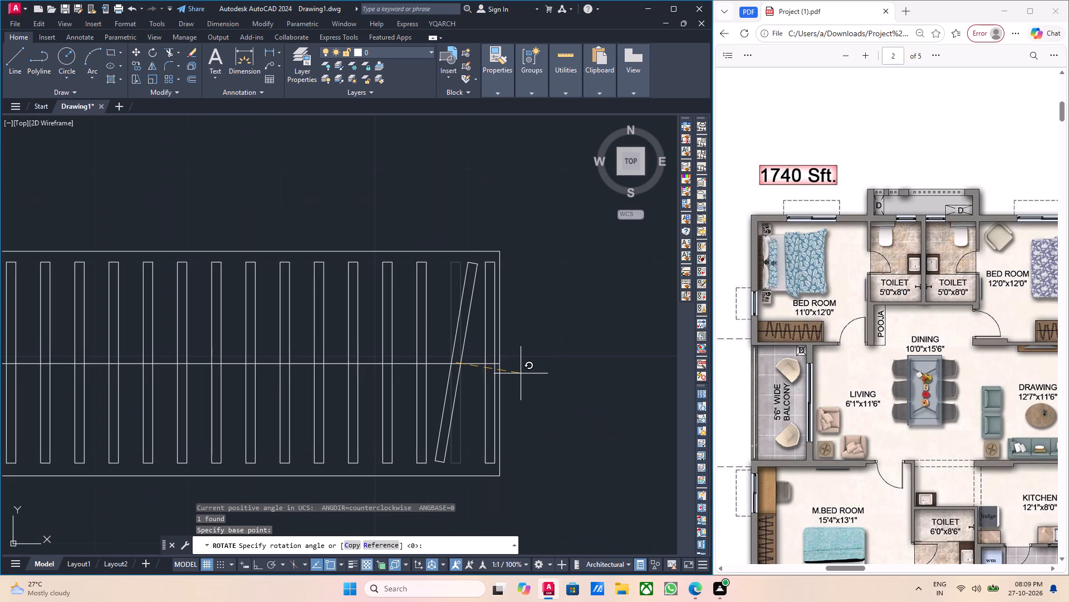
click(522, 373)
Rotate the fourth slat from the wardrobe's right end about 7 degrees counterclockwise around its midpoint on the centreline.
click(395, 407)
click(377, 405)
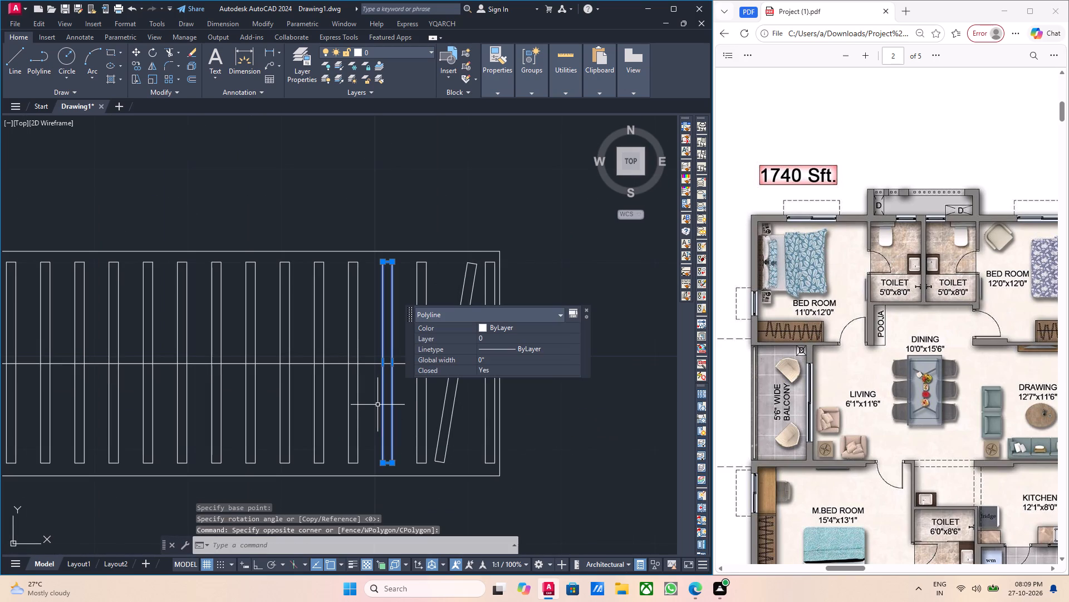
text(ro)
key(Return)
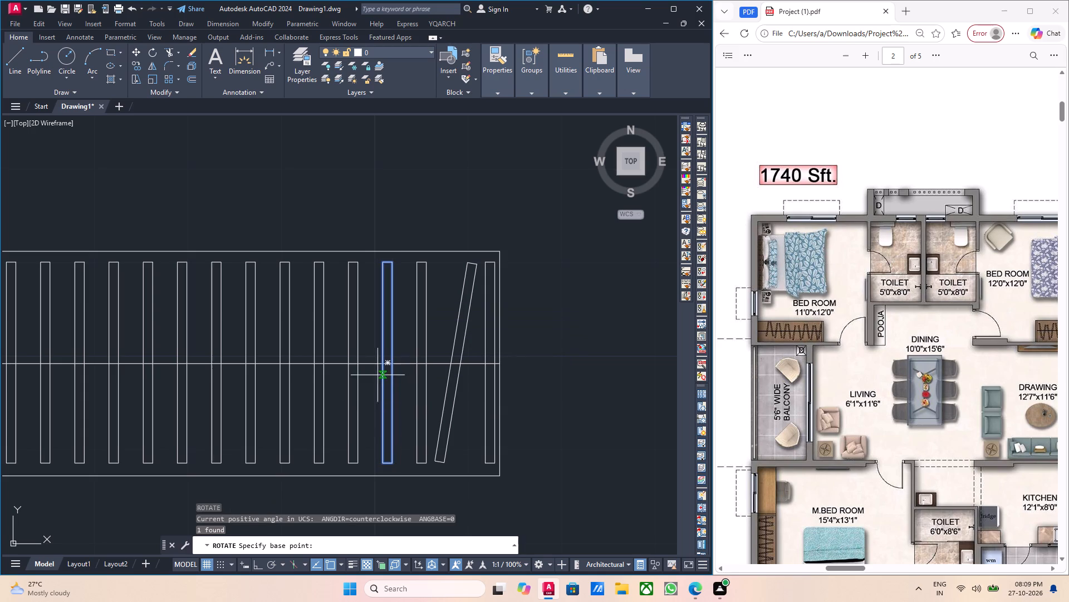
click(388, 367)
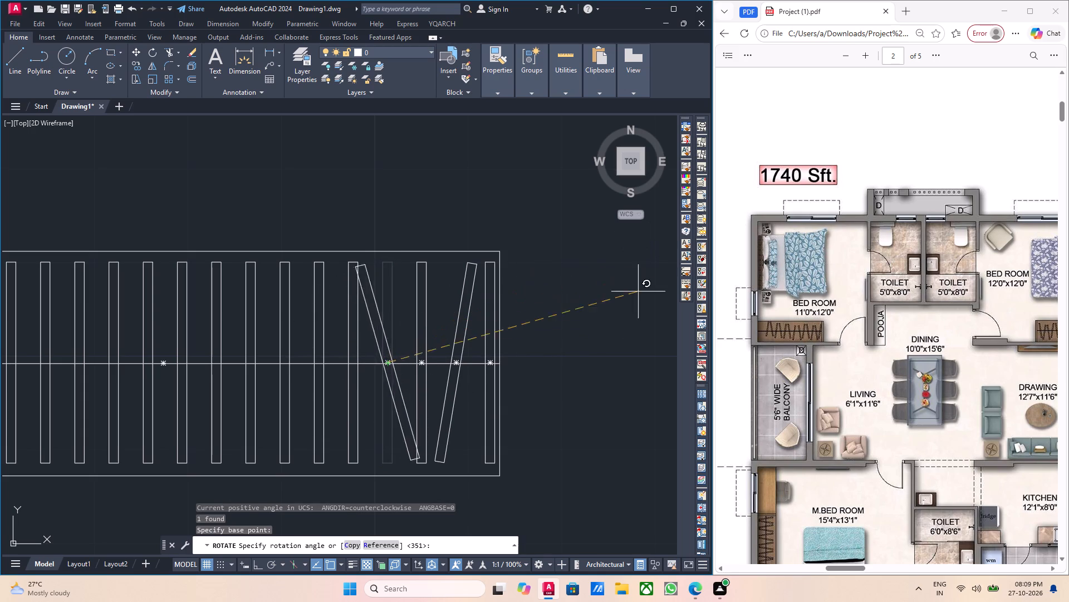
click(594, 336)
Rotate the sixth slat from the wardrobe's right end about 8 degrees clockwise around its edge on the centreline.
middle_drag(356, 391, 414, 353)
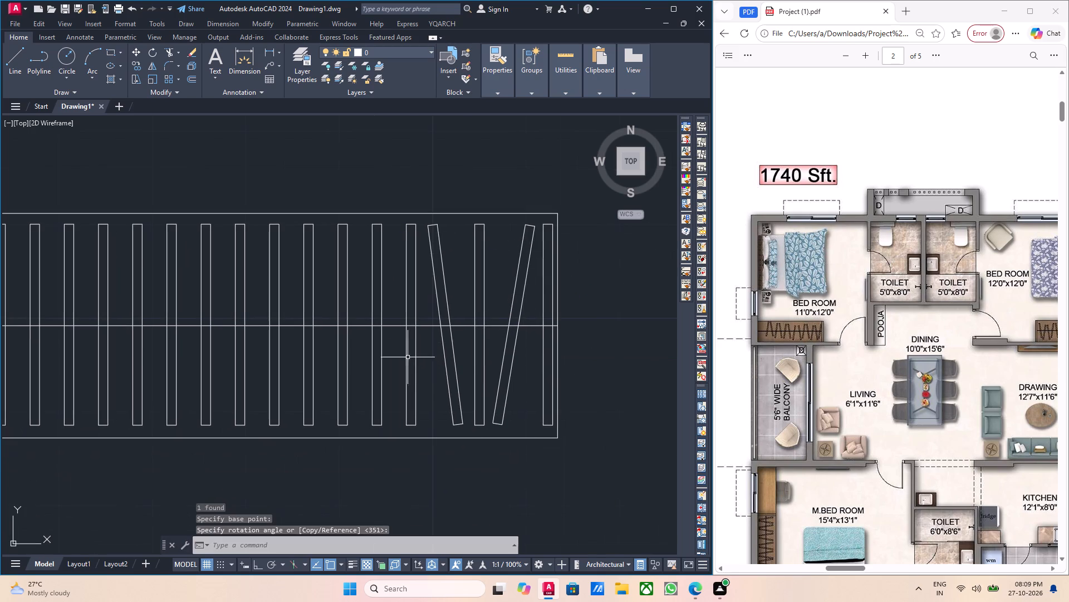
click(390, 370)
click(371, 367)
key(r)
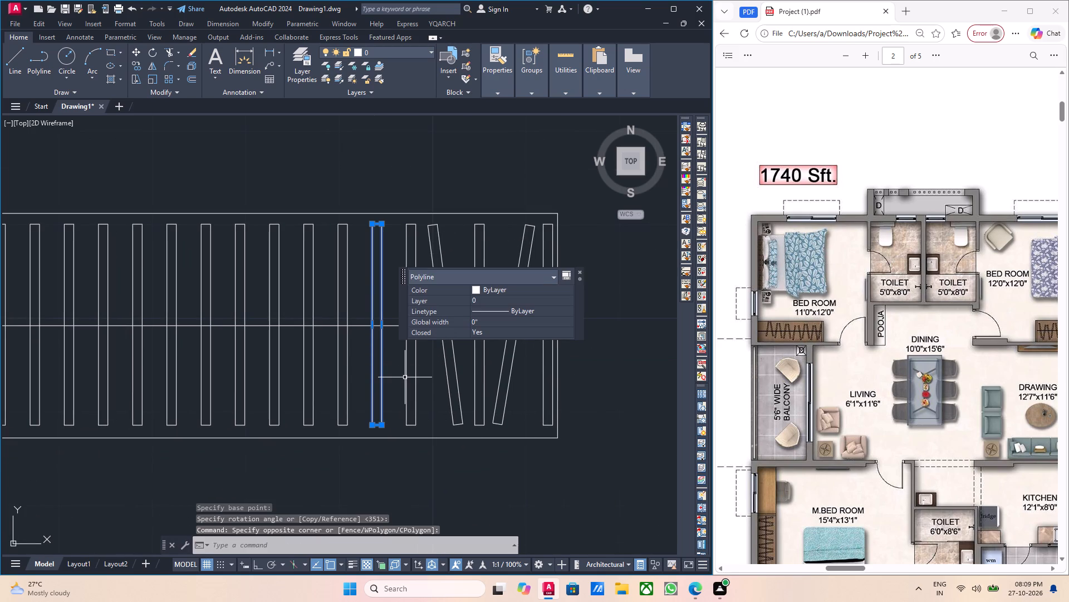
key(o)
key(Return)
click(380, 326)
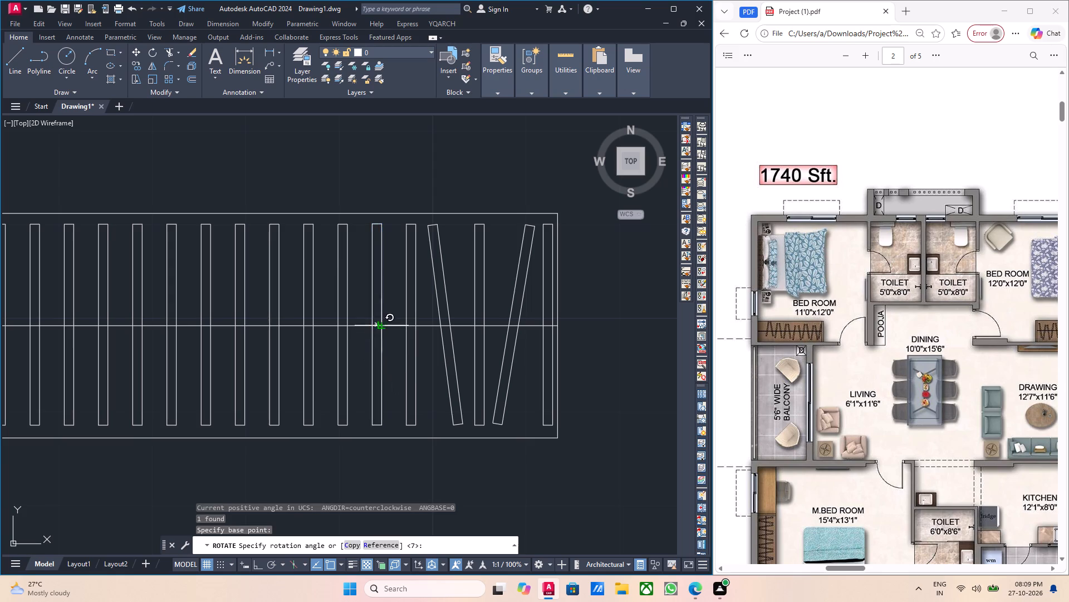
click(600, 355)
Rotate the eighth slat from the wardrobe's right end about 7 degrees counterclockwise around a point beside its lower half.
scroll(312, 389, up, 1)
click(315, 386)
click(280, 376)
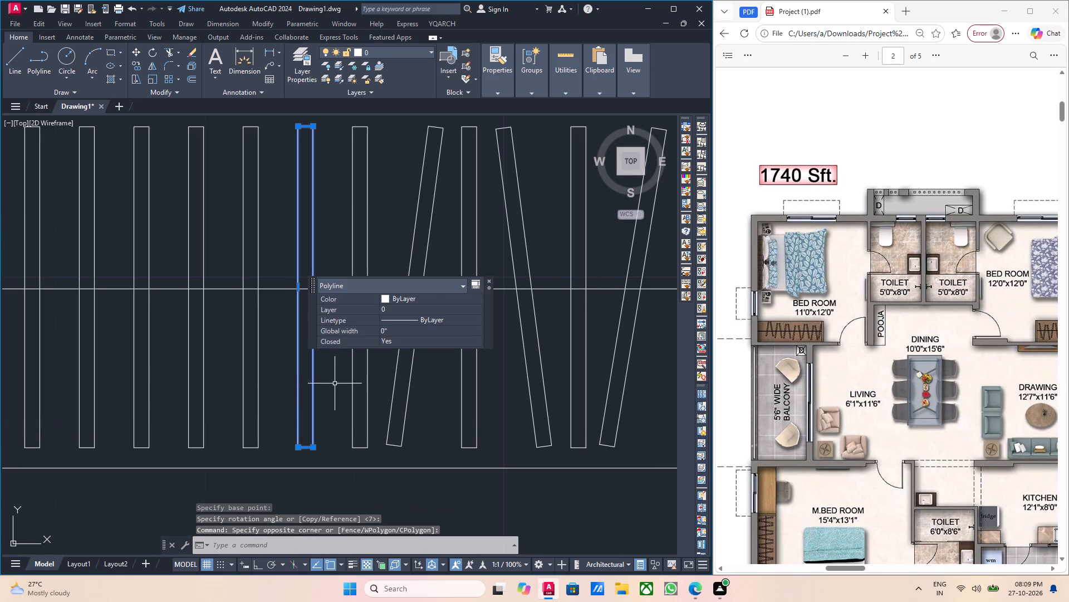
middle_click(337, 384)
key(r)
key(o)
key(Return)
click(327, 379)
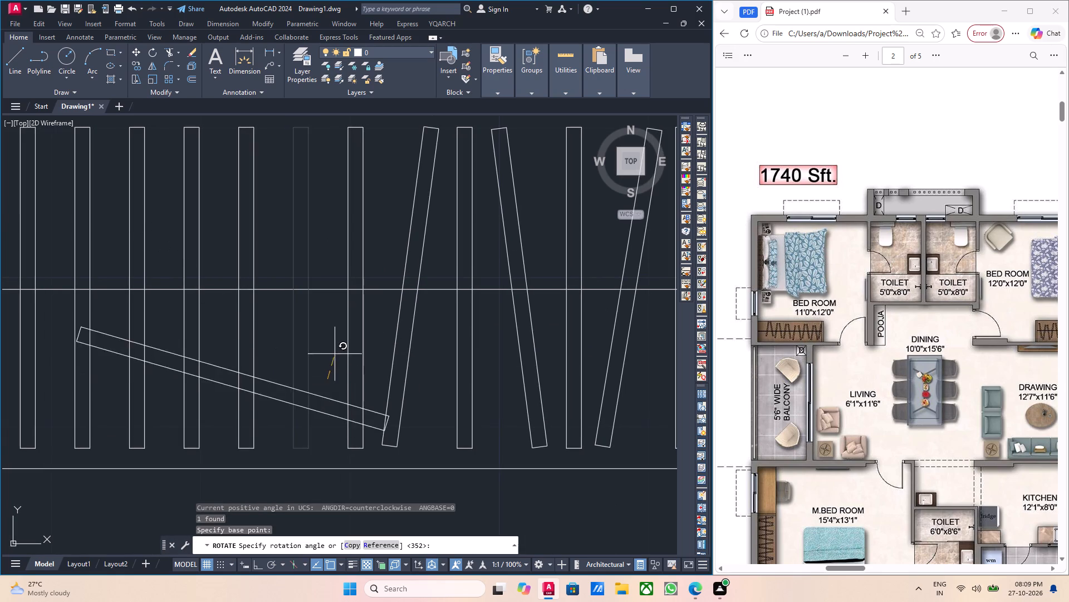
click(433, 366)
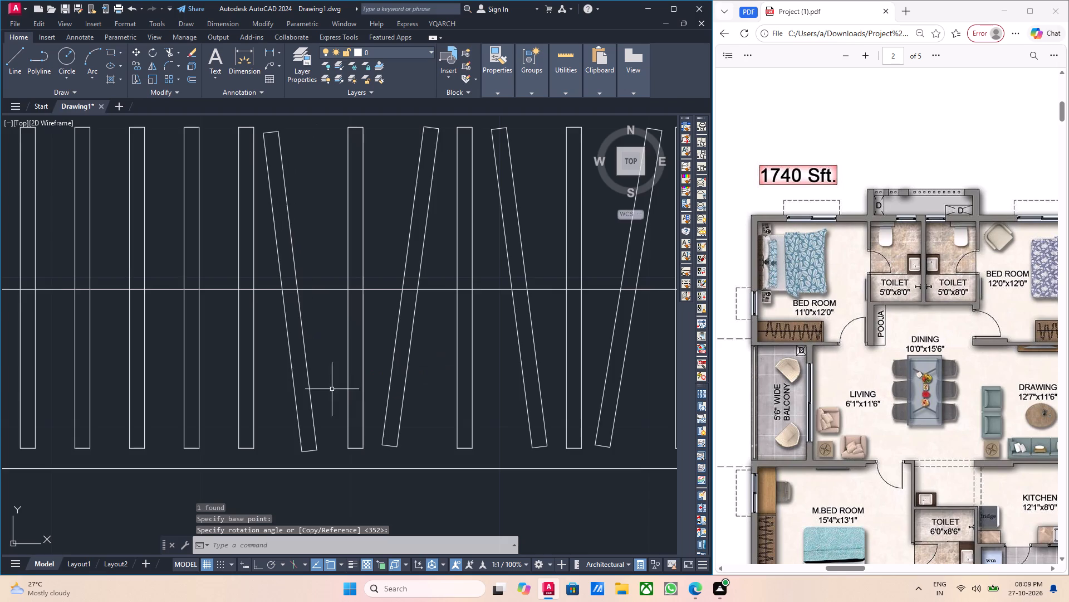
Rotate the tenth slat from the wardrobe's right end about 5 degrees clockwise around a point beside its lower half.
middle_drag(334, 389, 404, 400)
drag(287, 387, 275, 386)
click(222, 386)
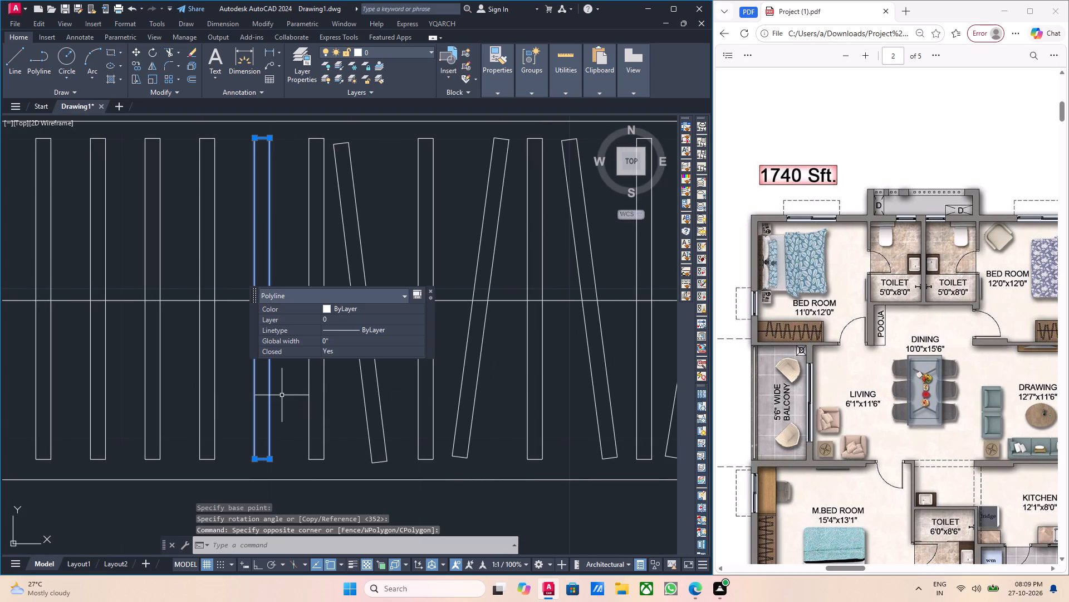
text(ro)
key(Return)
click(285, 397)
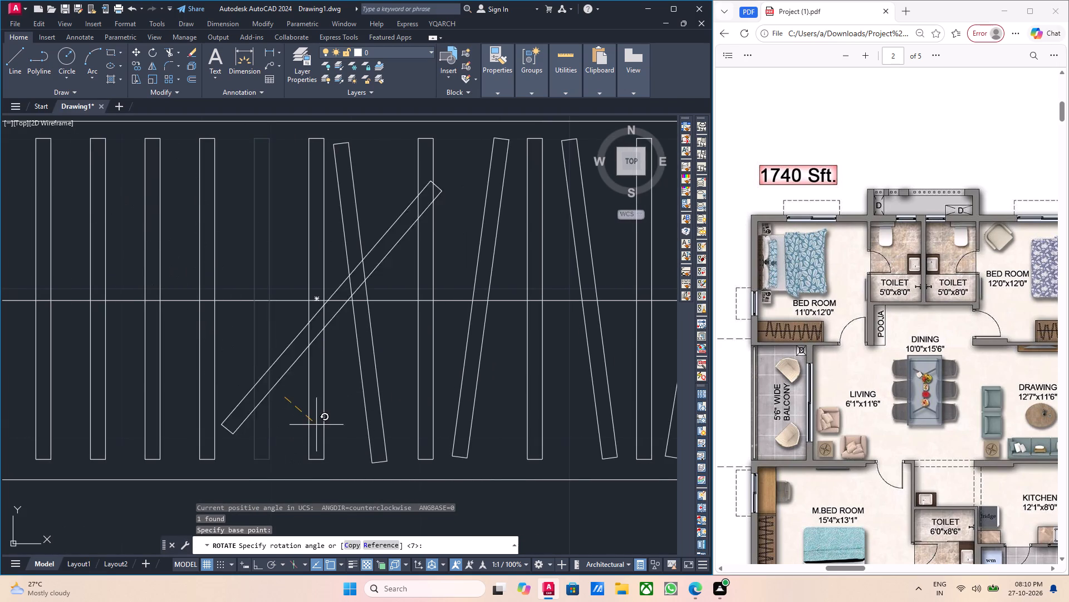
click(367, 405)
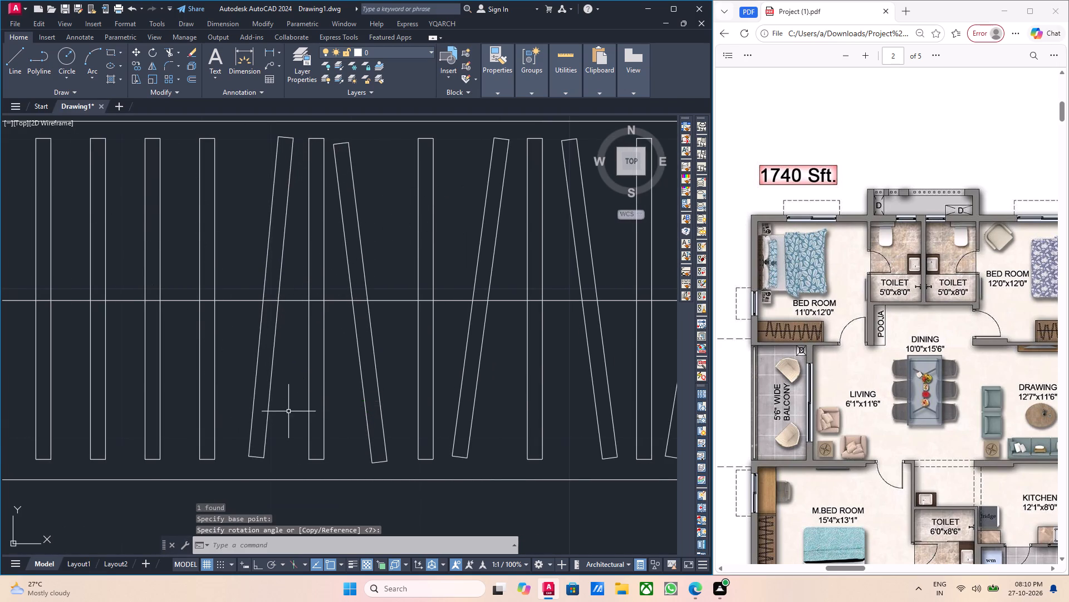
Rotate the twelfth slat from the wardrobe's right end about 5 degrees clockwise around a point beside its lower half.
scroll(288, 411, down, 2)
middle_drag(281, 405, 301, 412)
scroll(260, 406, up, 3)
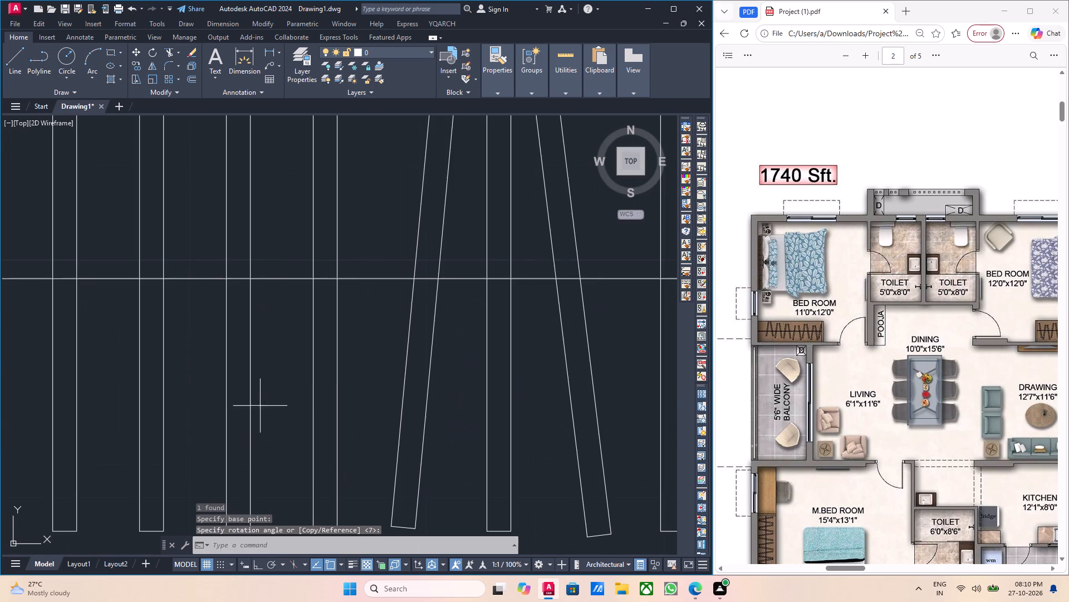
click(260, 406)
click(208, 410)
middle_drag(294, 424, 289, 416)
key(r)
key(o)
key(Return)
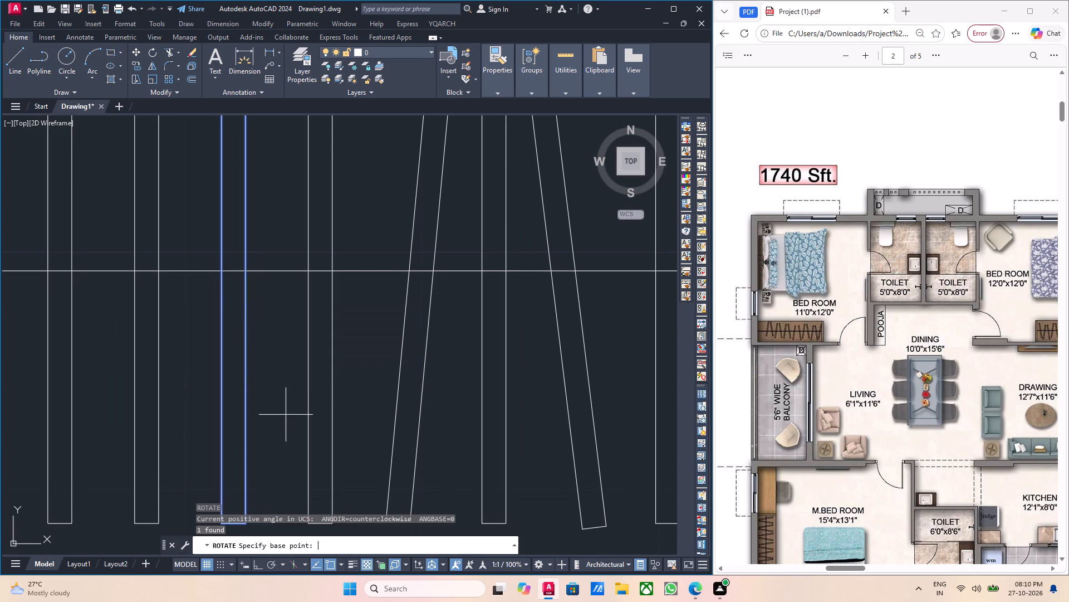
click(283, 410)
scroll(393, 419, down, 2)
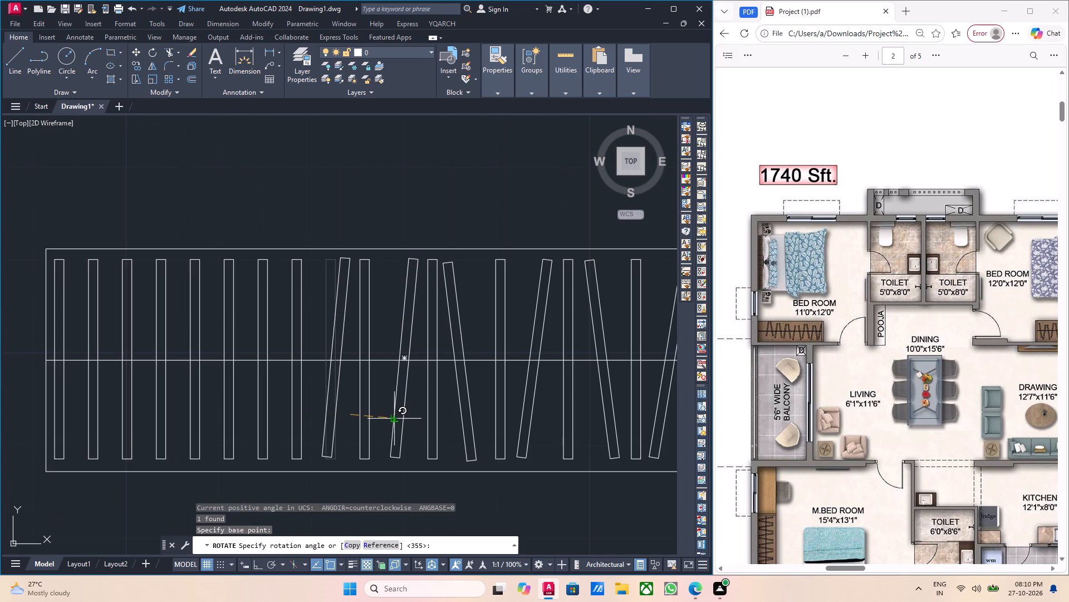
click(397, 419)
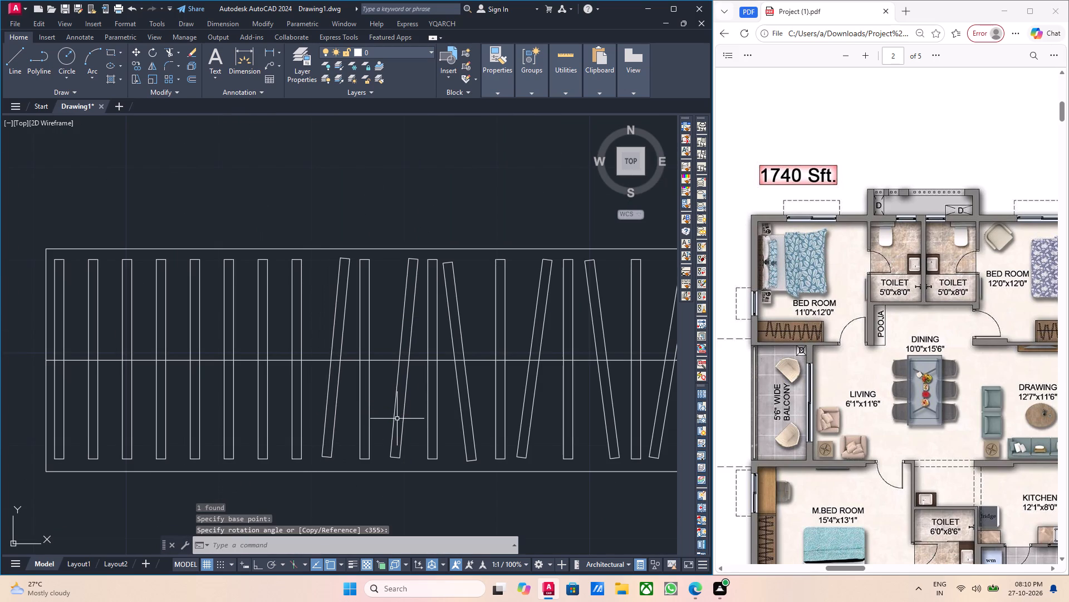
Rotate the fourteenth slat from the wardrobe's right end about 10 degrees counterclockwise around its midpoint on the centreline.
click(279, 412)
click(254, 412)
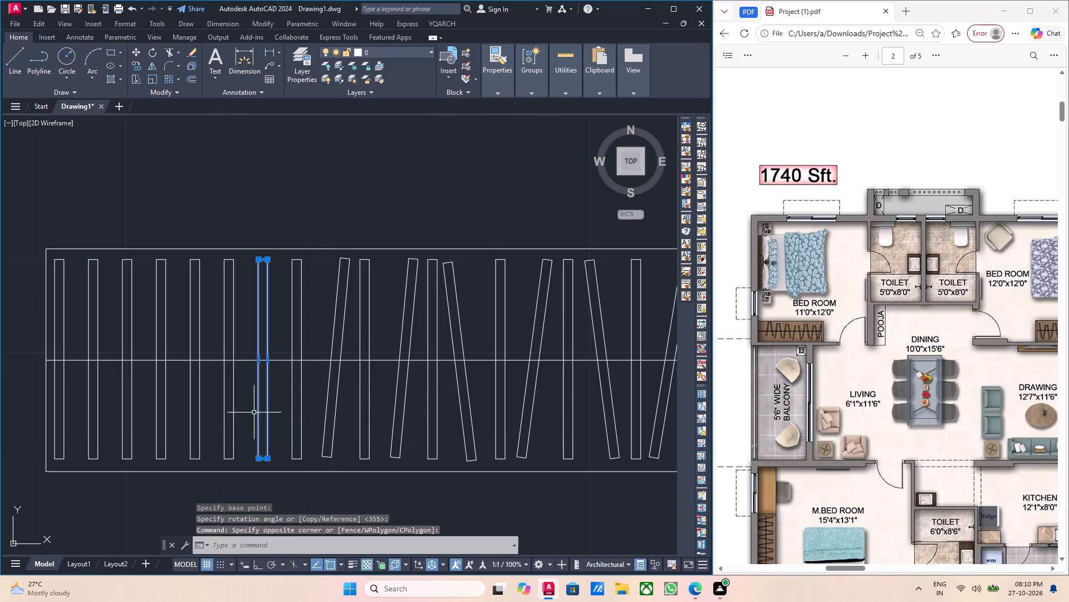
text(ro)
key(Return)
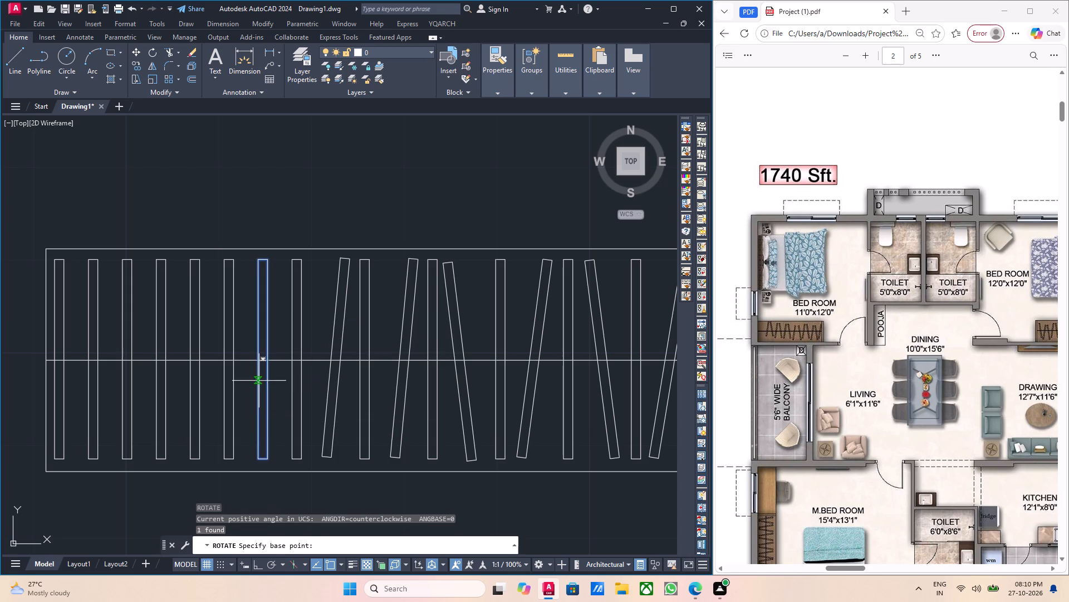
click(263, 363)
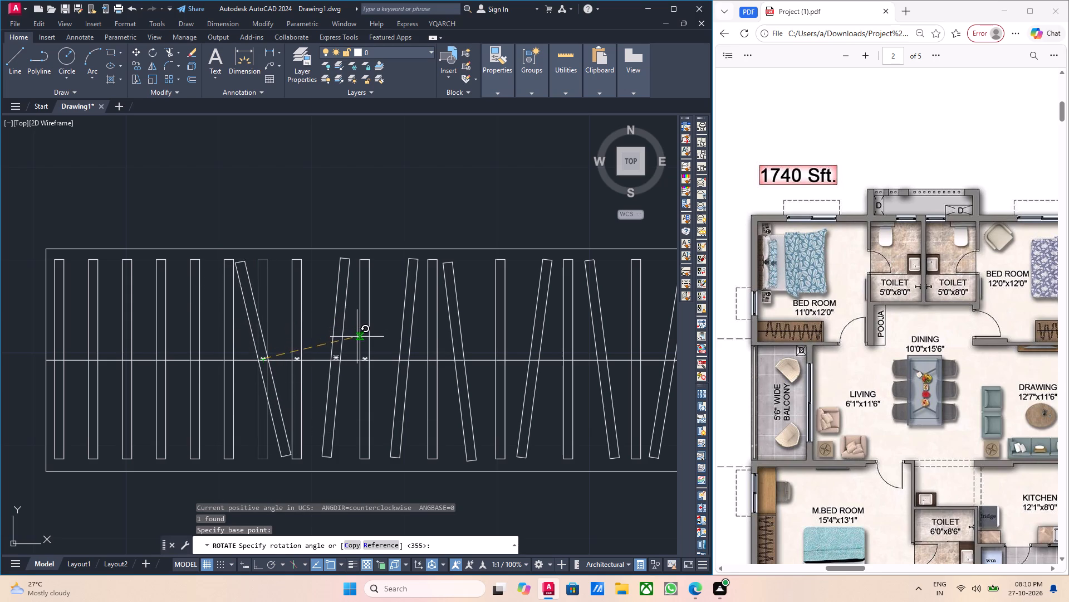
click(357, 343)
Rotate the sixteenth slat from the wardrobe's right end about 3 degrees clockwise around a point beside its lower half.
middle_drag(243, 400, 301, 391)
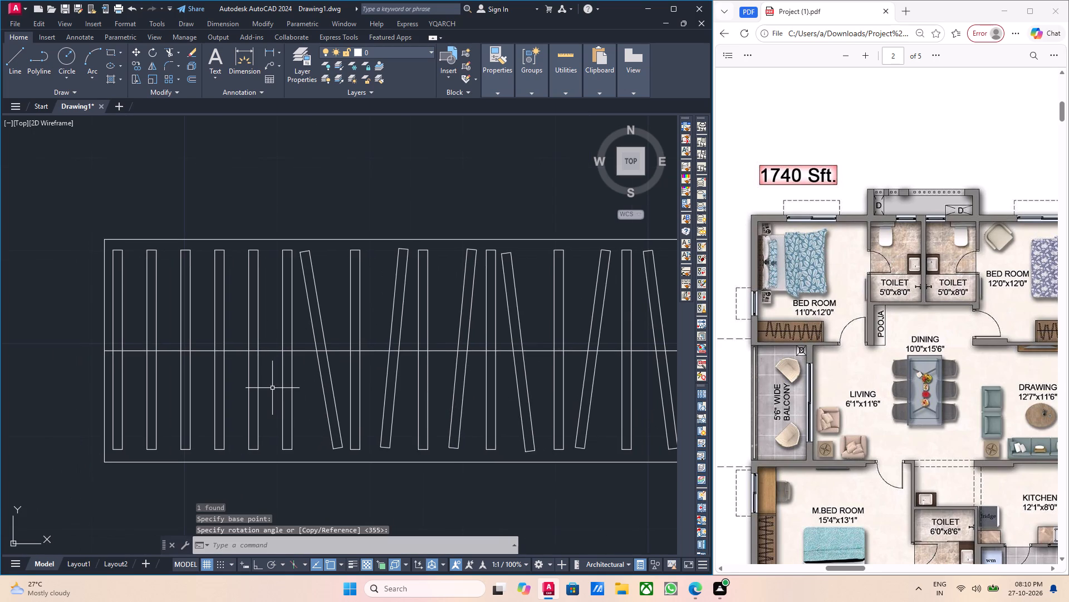
click(269, 385)
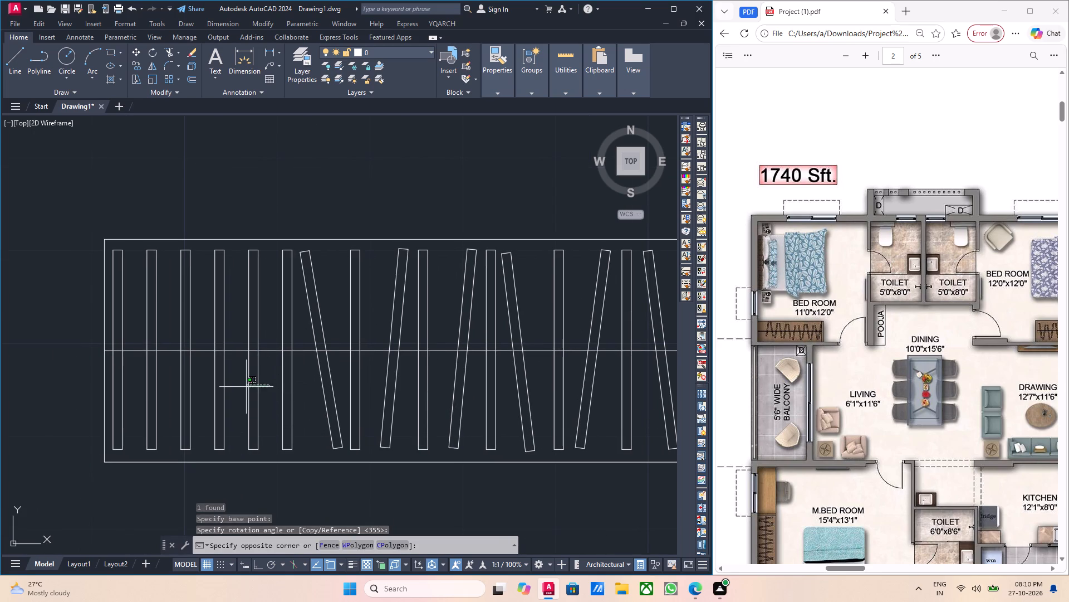
click(246, 387)
text(ro)
key(Return)
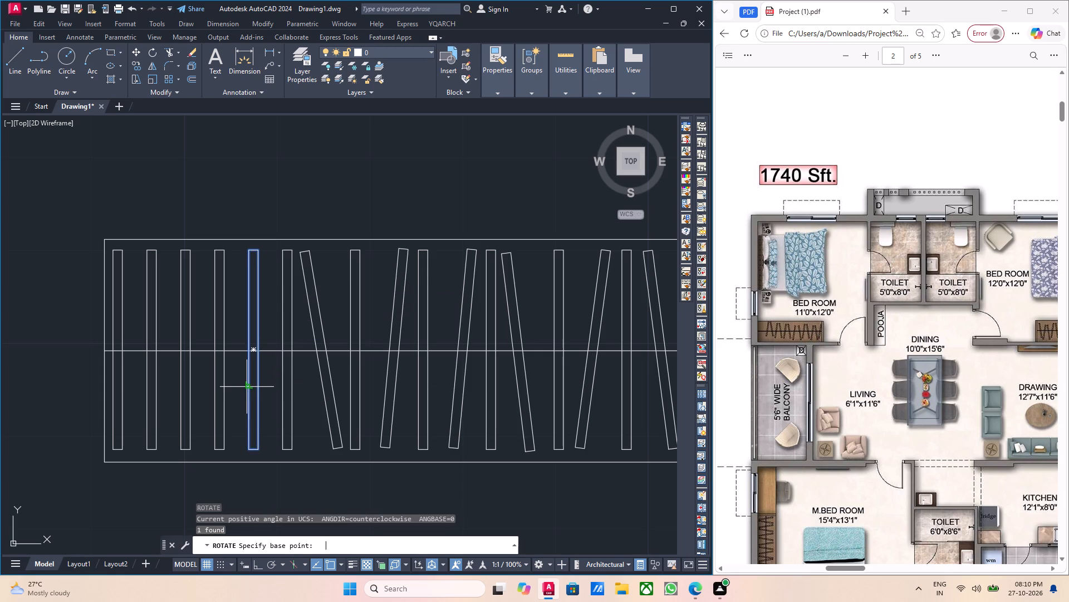
click(269, 391)
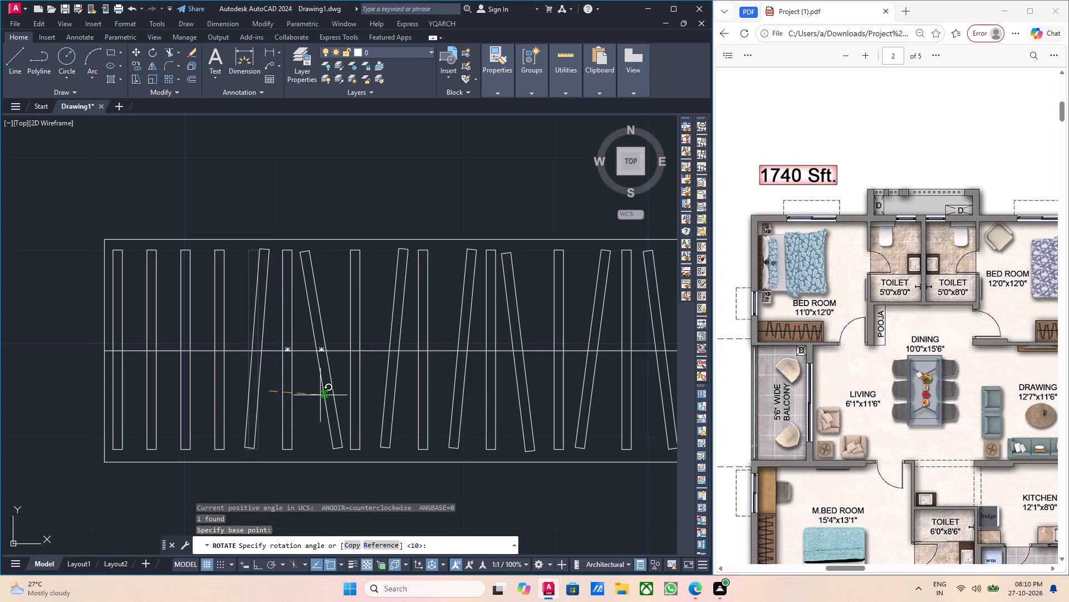
click(320, 395)
Rotate the third slat from the wardrobe's left end about 3 degrees clockwise around a point just below the centreline.
middle_drag(253, 396, 315, 377)
click(267, 378)
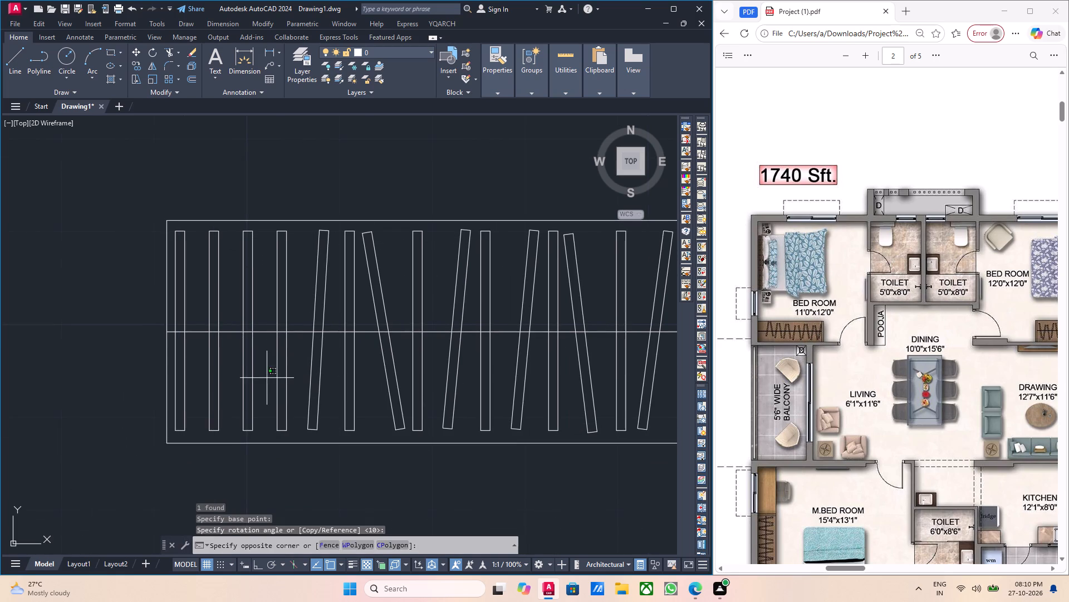
click(241, 378)
text(ro)
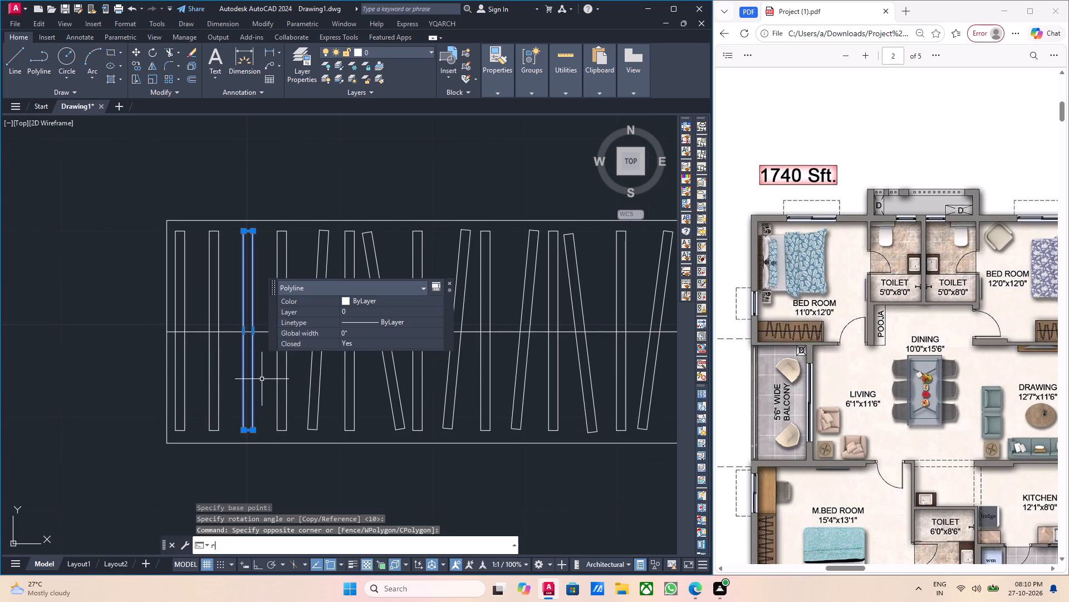
key(Return)
click(251, 344)
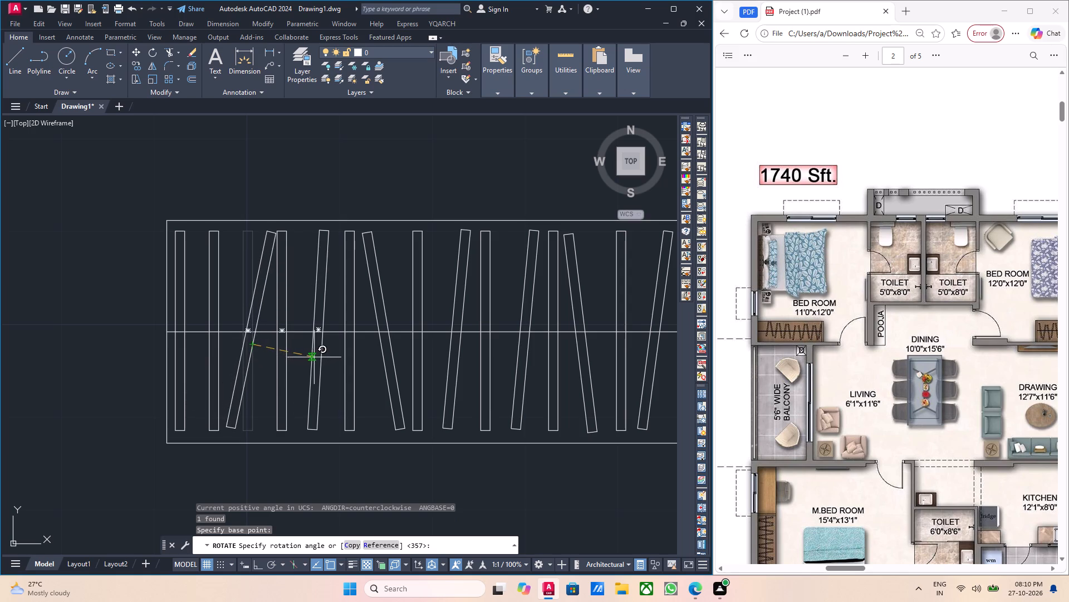
click(319, 353)
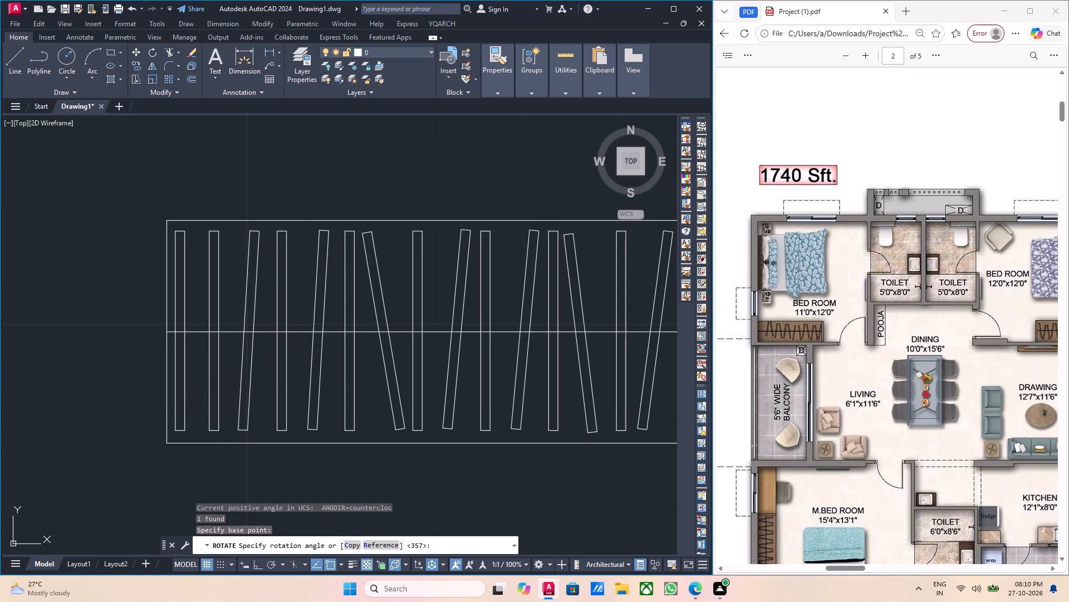
Rotate the leftmost slat of the wardrobe about 2 degrees counterclockwise around a point beside its lower half.
scroll(227, 377, up, 1)
scroll(220, 378, down, 2)
scroll(195, 378, up, 2)
click(206, 379)
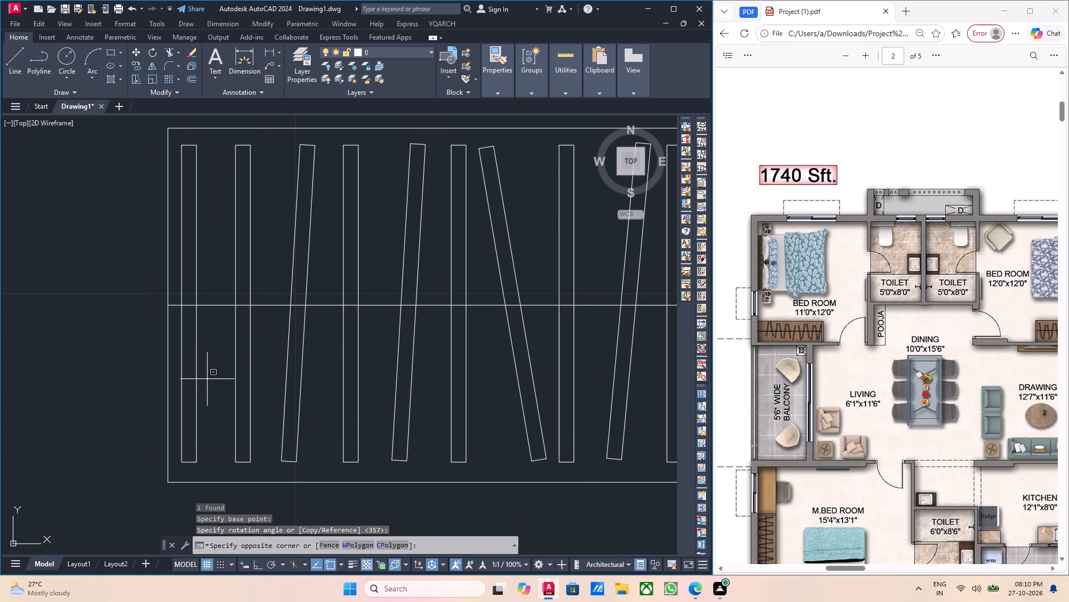
click(188, 378)
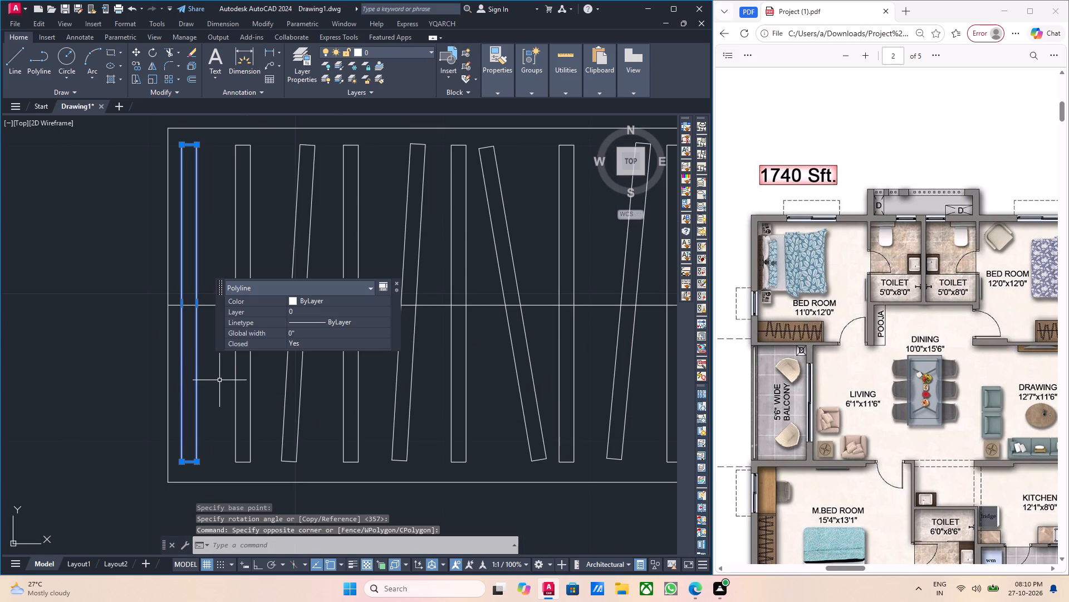
text(ro)
key(Return)
click(227, 382)
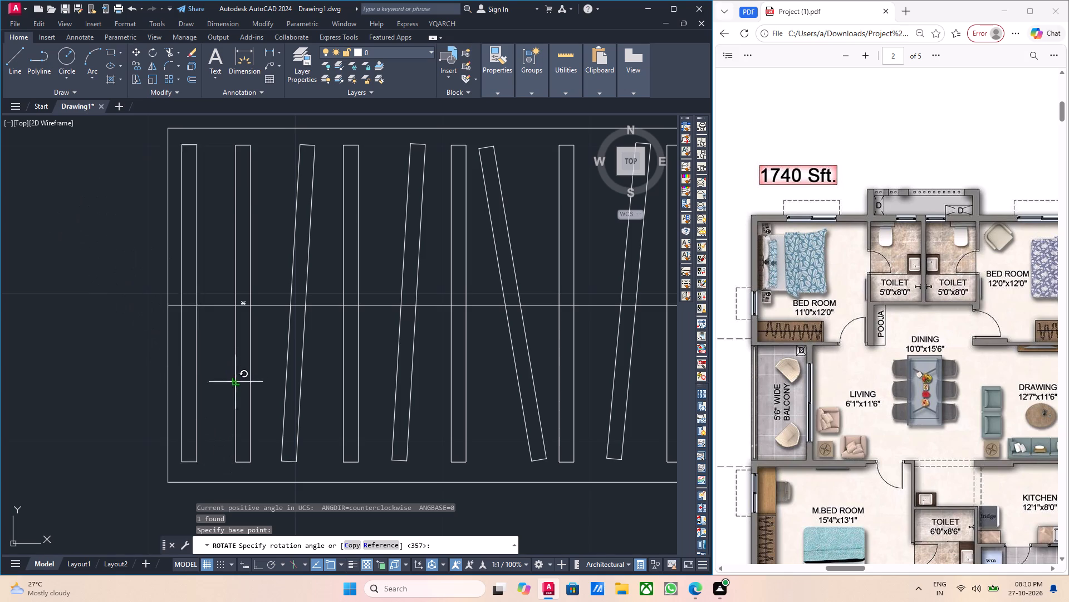
click(278, 380)
Group the wardrobe outline, centreline and all its slats into one object.
scroll(278, 380, down, 2)
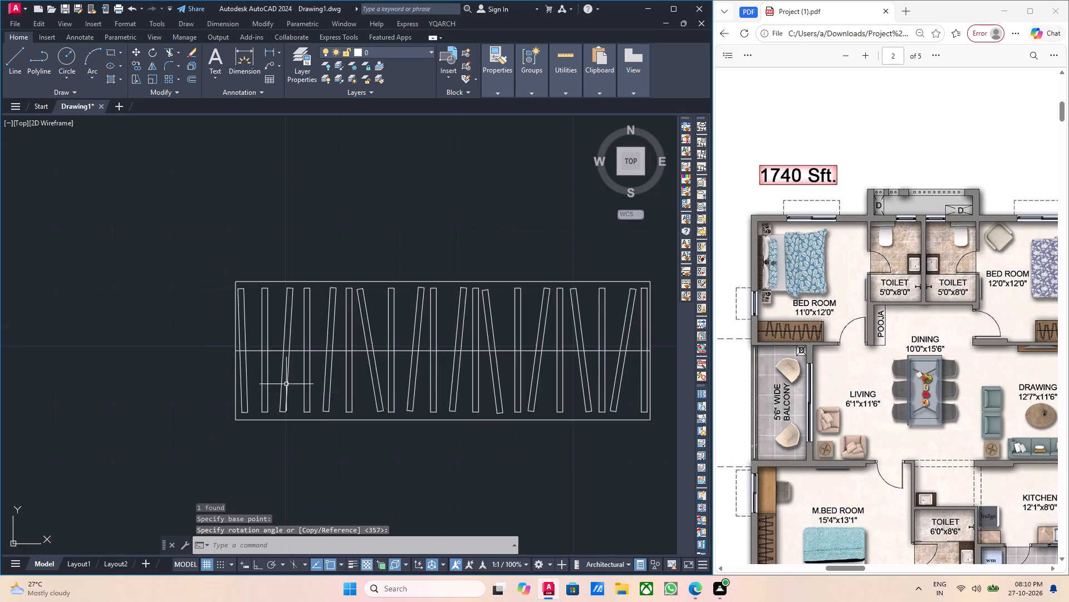
middle_drag(378, 401, 247, 398)
key(Escape)
drag(532, 449, 531, 440)
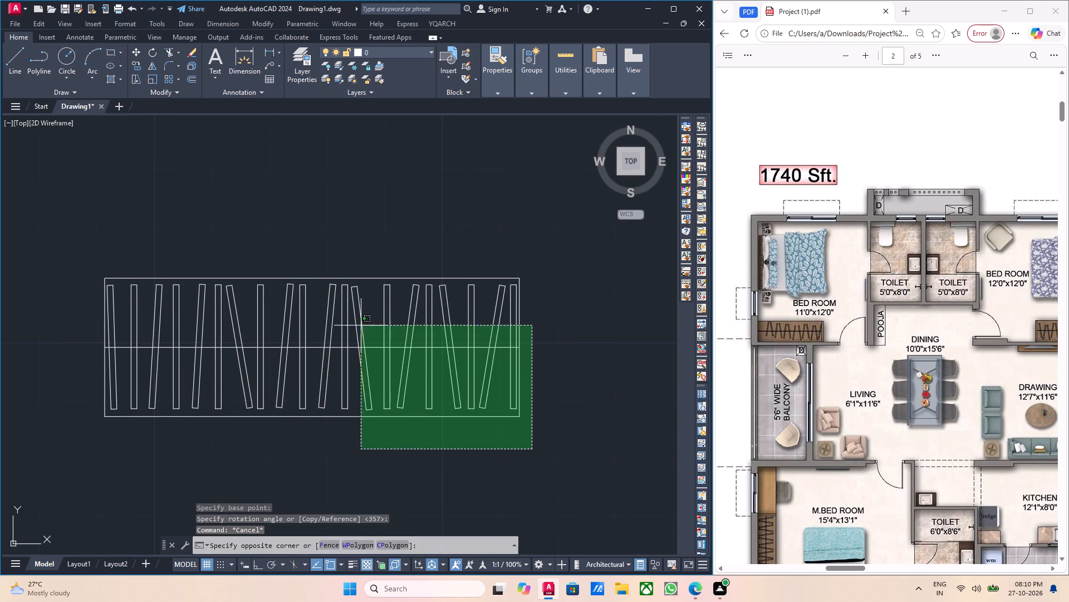
click(94, 266)
key(g)
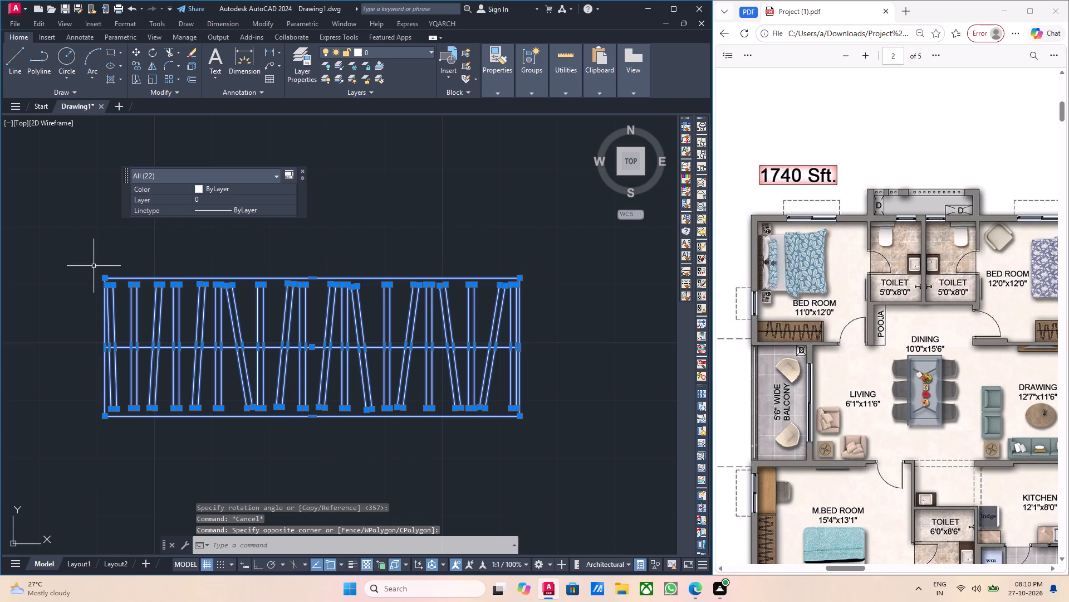
key(Return)
Move the wardrobe group next to the floor plan, just outside the upper end of its left outer wall.
scroll(175, 293, down, 4)
middle_drag(295, 313, 182, 270)
scroll(209, 324, down, 2)
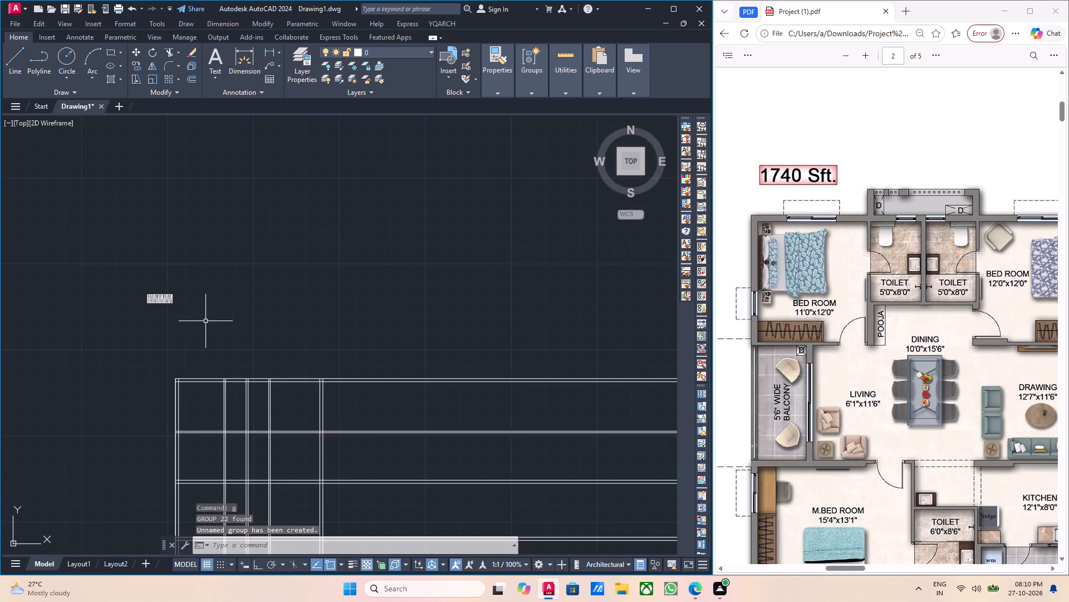
middle_drag(180, 313, 208, 312)
scroll(212, 308, up, 3)
drag(207, 307, 182, 297)
click(46, 238)
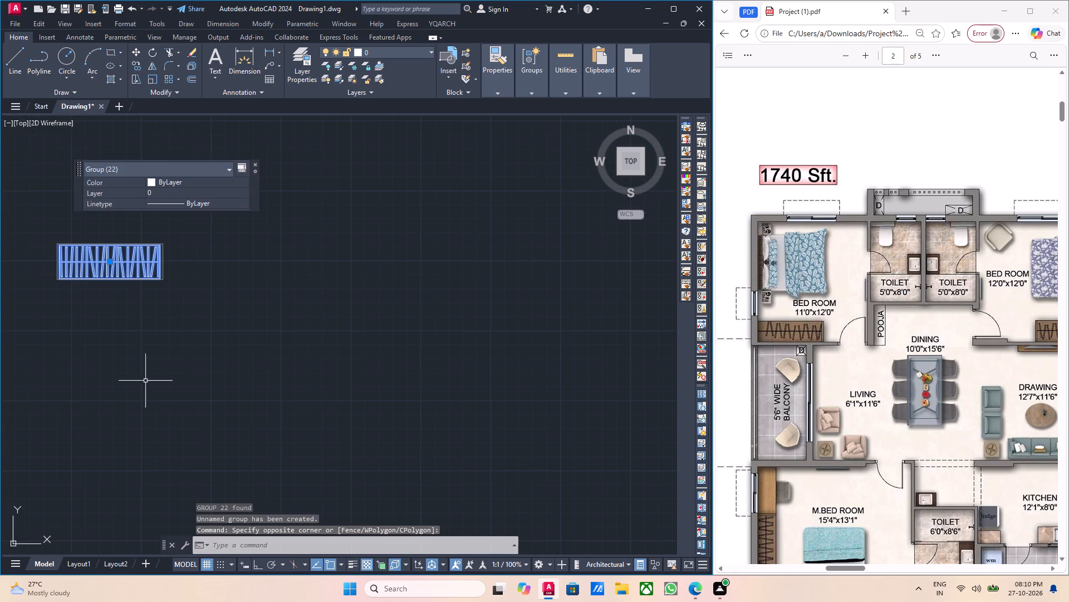
middle_drag(150, 382, 119, 358)
key(m)
key(Return)
click(117, 315)
scroll(251, 410, down, 3)
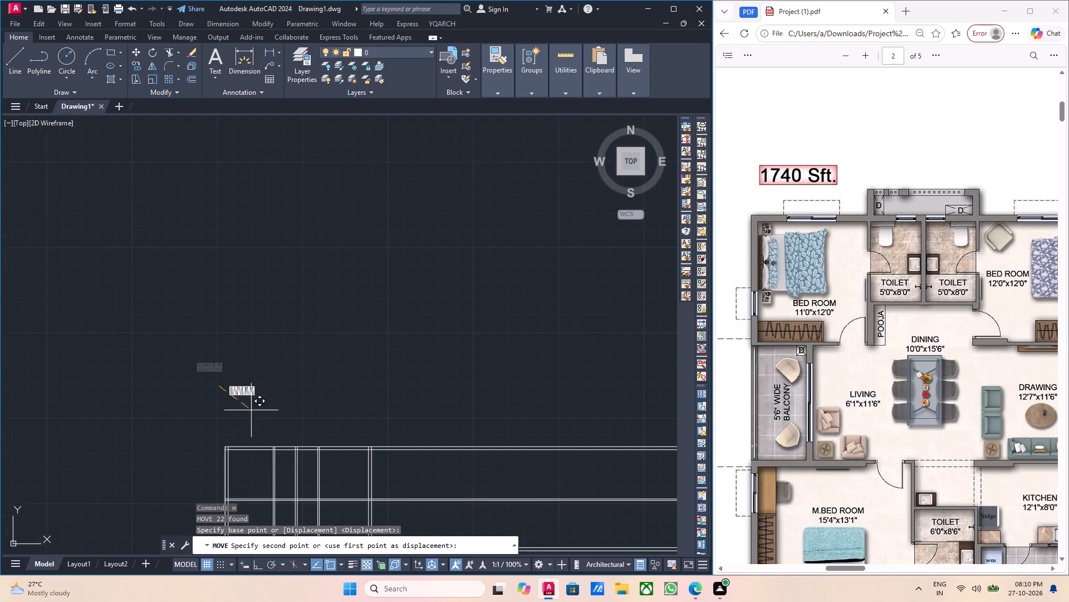
middle_drag(252, 425, 204, 315)
scroll(173, 347, up, 3)
middle_drag(157, 367, 182, 342)
click(180, 407)
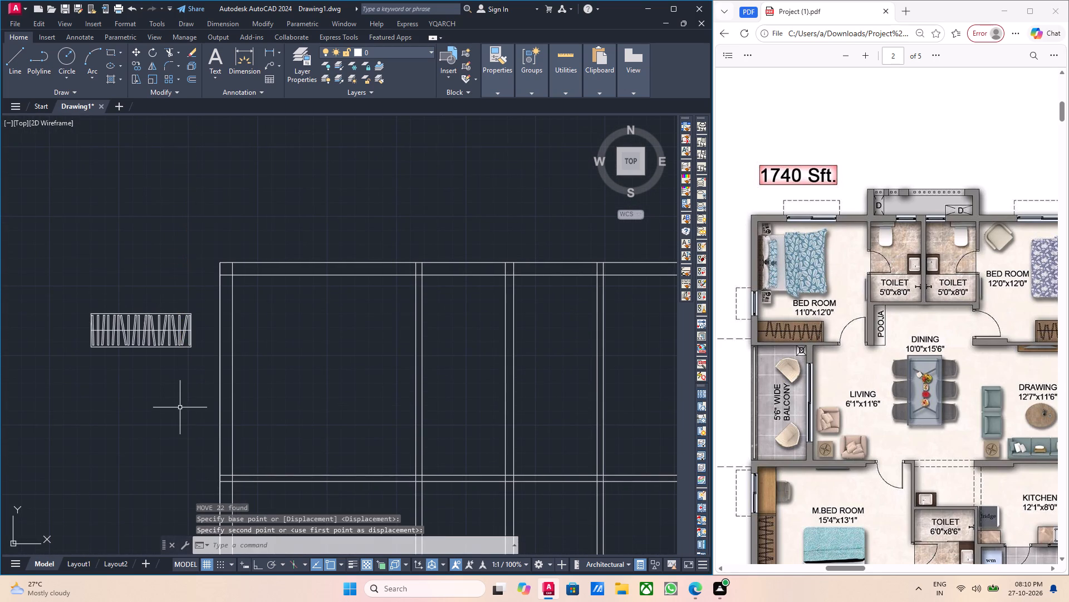
scroll(179, 407, down, 2)
key(grave)
key(Escape)
Copy the wardrobe group to a free spot below the original, outside the plan's left outer wall.
middle_drag(158, 359, 155, 343)
scroll(170, 372, up, 3)
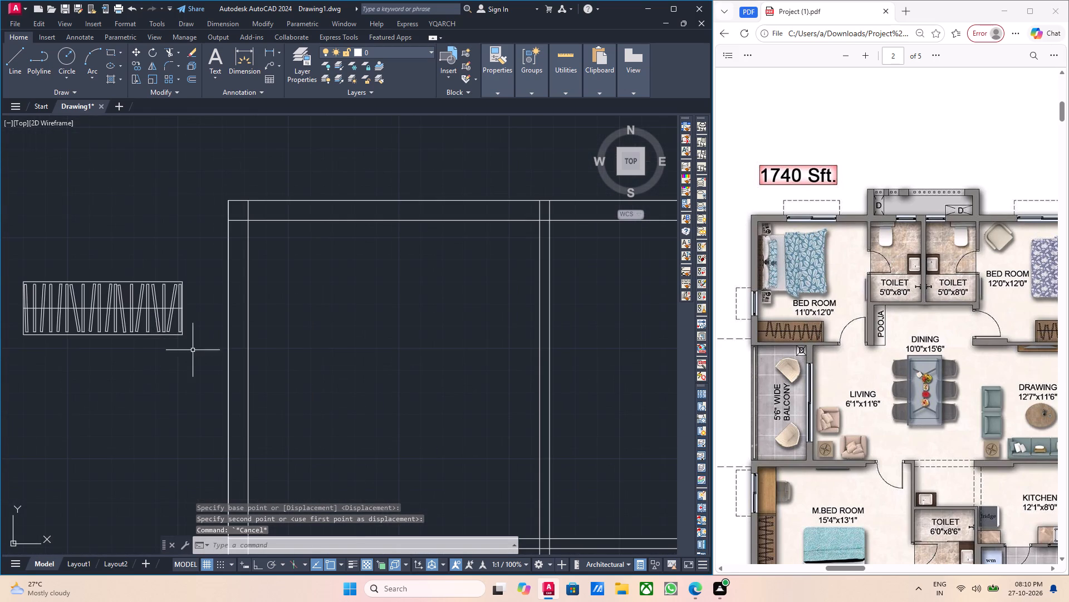
click(193, 349)
click(19, 273)
middle_drag(116, 393, 90, 310)
key(c)
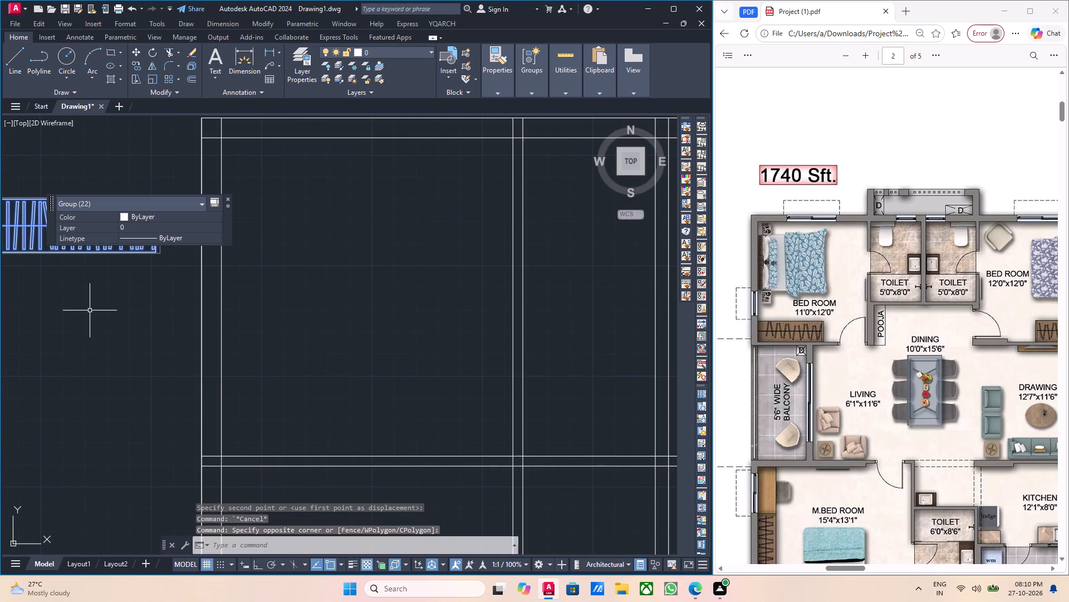
key(o)
key(Return)
click(86, 308)
middle_drag(116, 411, 115, 348)
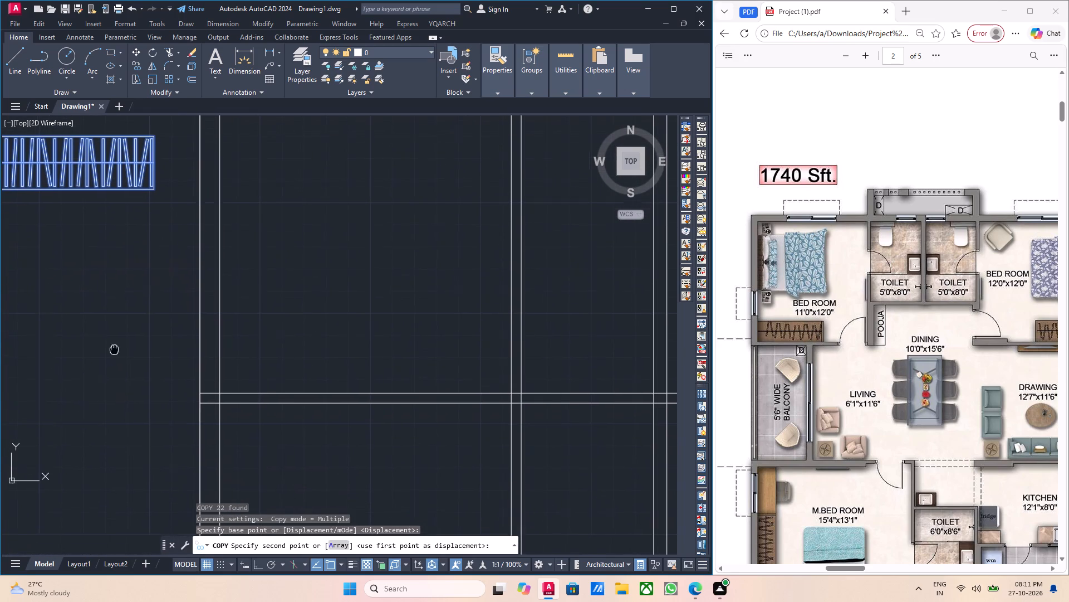
middle_drag(115, 348, 115, 346)
click(80, 406)
middle_drag(106, 406, 148, 347)
key(Escape)
scroll(142, 374, up, 3)
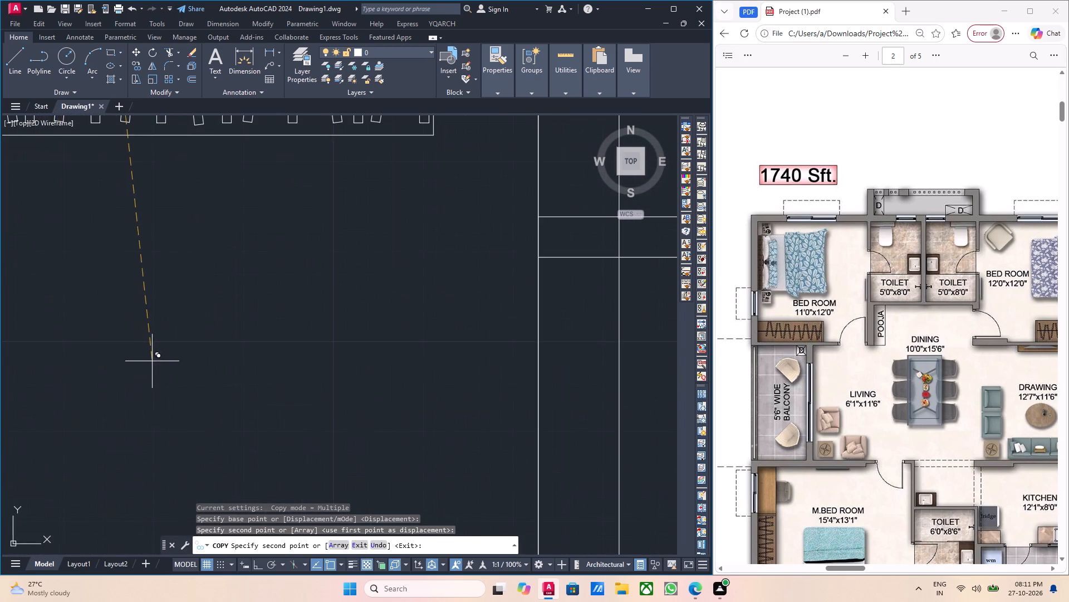
key(Escape)
Rotate the copied wardrobe group 90 degrees counterclockwise with Ortho turned on, so that it stands vertically.
scroll(155, 406, down, 3)
middle_drag(173, 387, 194, 429)
drag(204, 385, 191, 371)
click(115, 324)
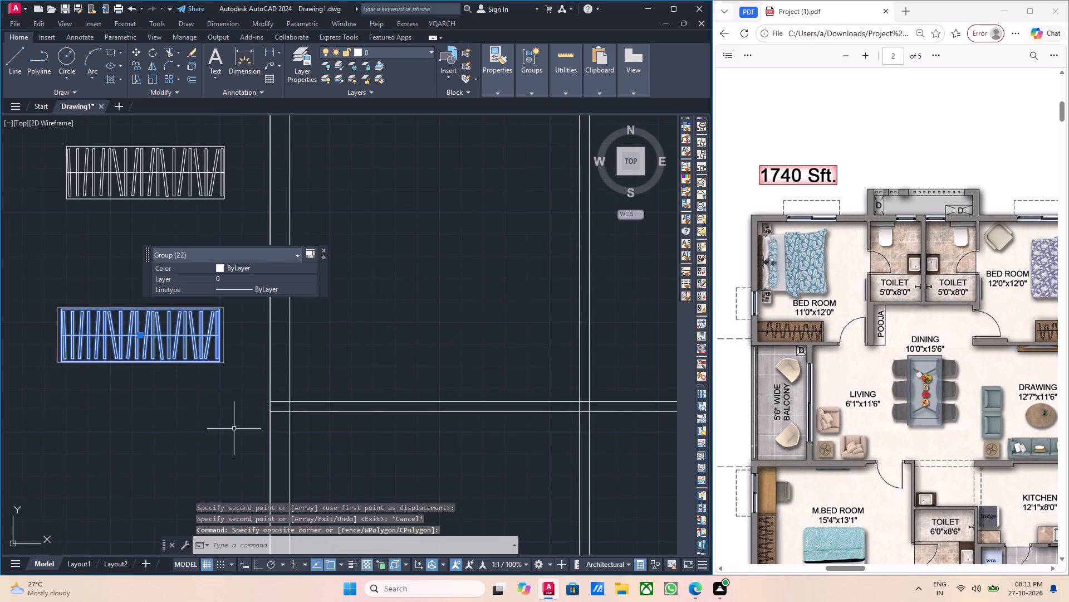
middle_drag(231, 430, 202, 415)
key(r)
key(o)
key(Return)
click(177, 403)
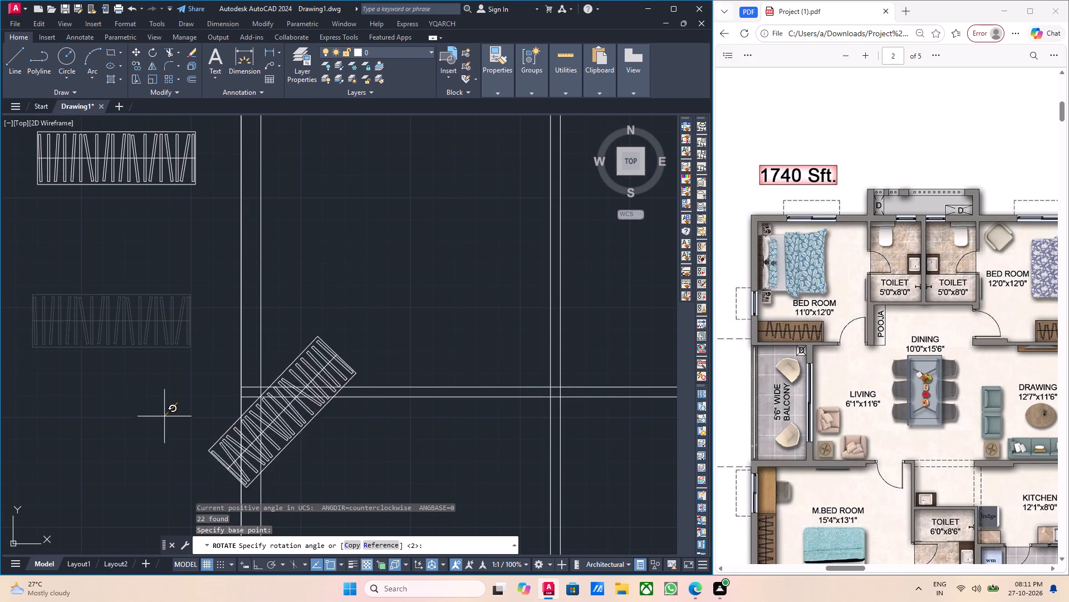
scroll(151, 368, down, 2)
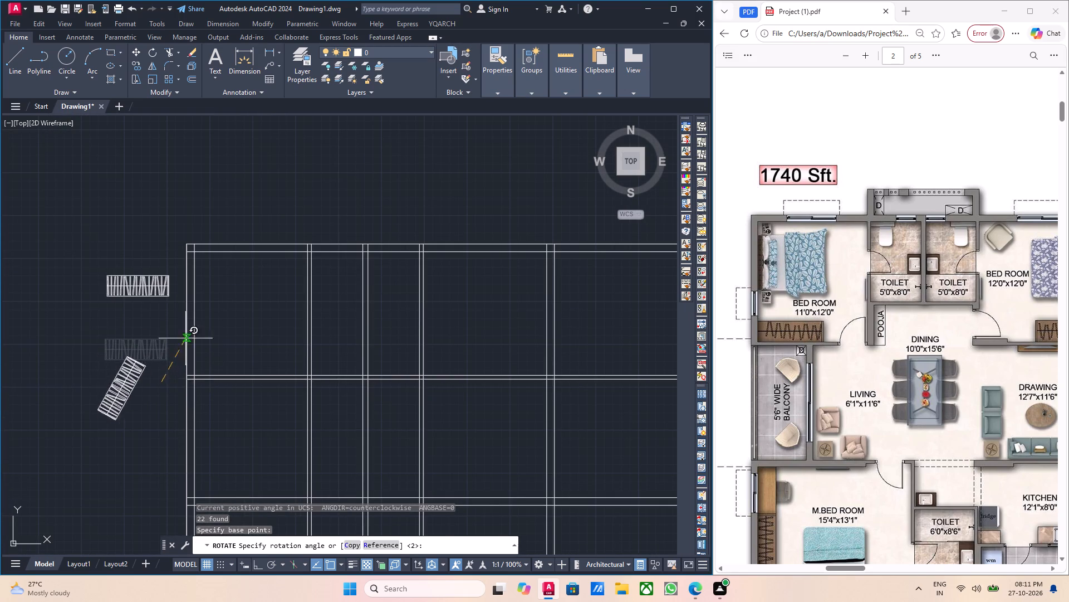
key(F8)
click(180, 332)
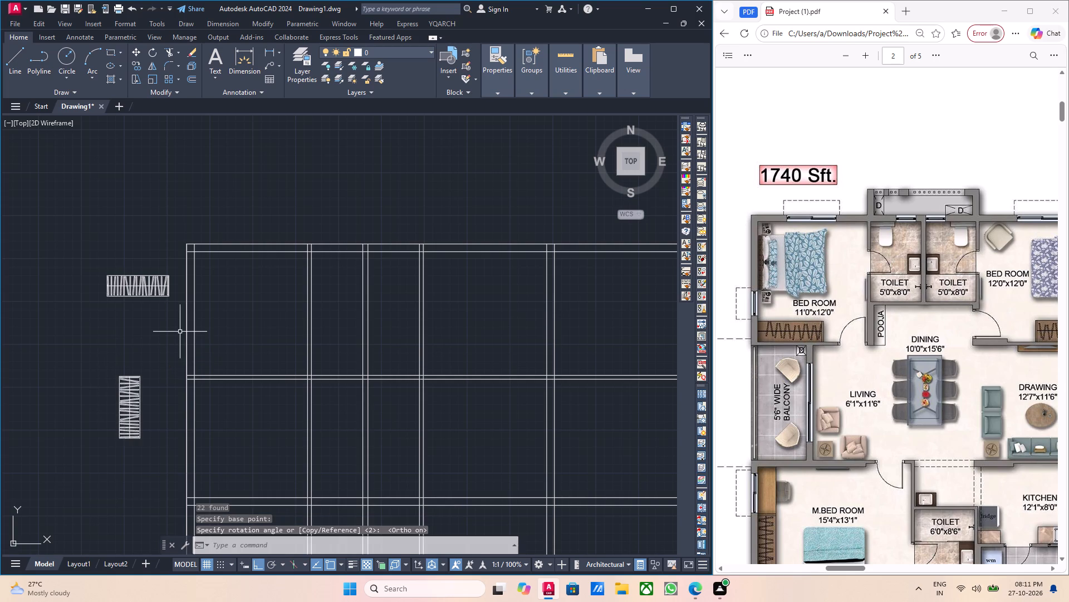
middle_drag(183, 396, 168, 368)
key(Escape)
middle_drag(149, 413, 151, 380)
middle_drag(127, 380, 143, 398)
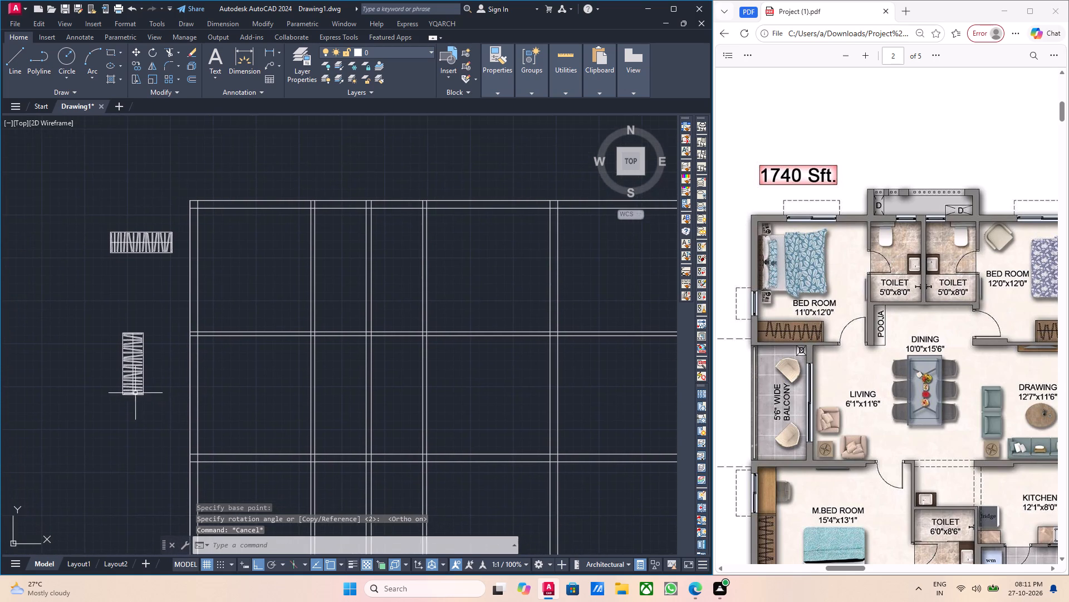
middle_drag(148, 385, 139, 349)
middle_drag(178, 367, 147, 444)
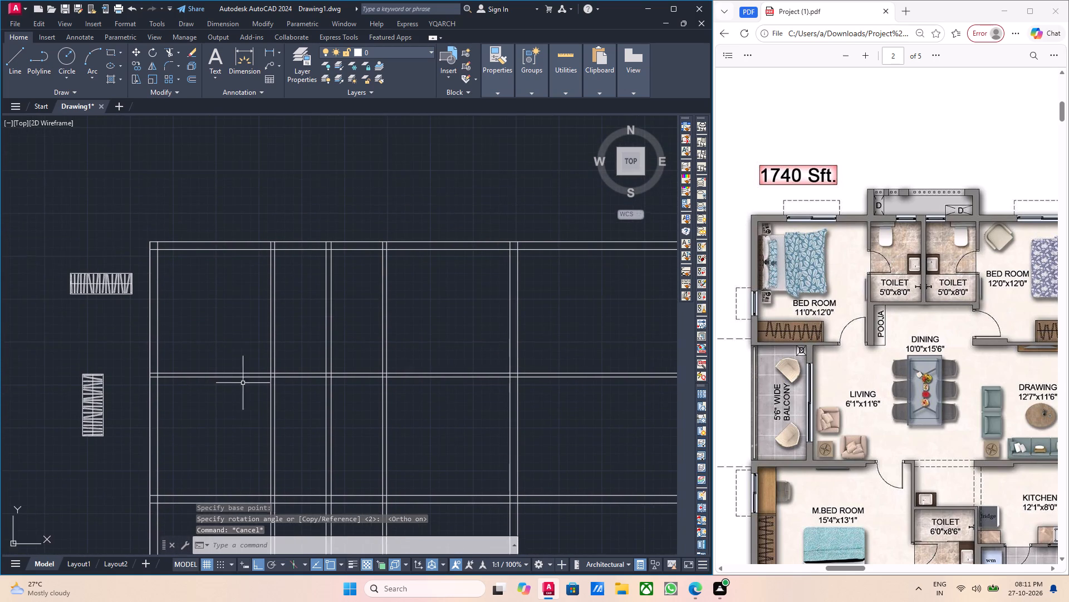
Insert a Door - Imperial block from the architectural tool palette in the free space above the floor plan.
middle_drag(243, 383, 219, 373)
middle_drag(233, 389, 221, 377)
middle_drag(229, 374, 217, 384)
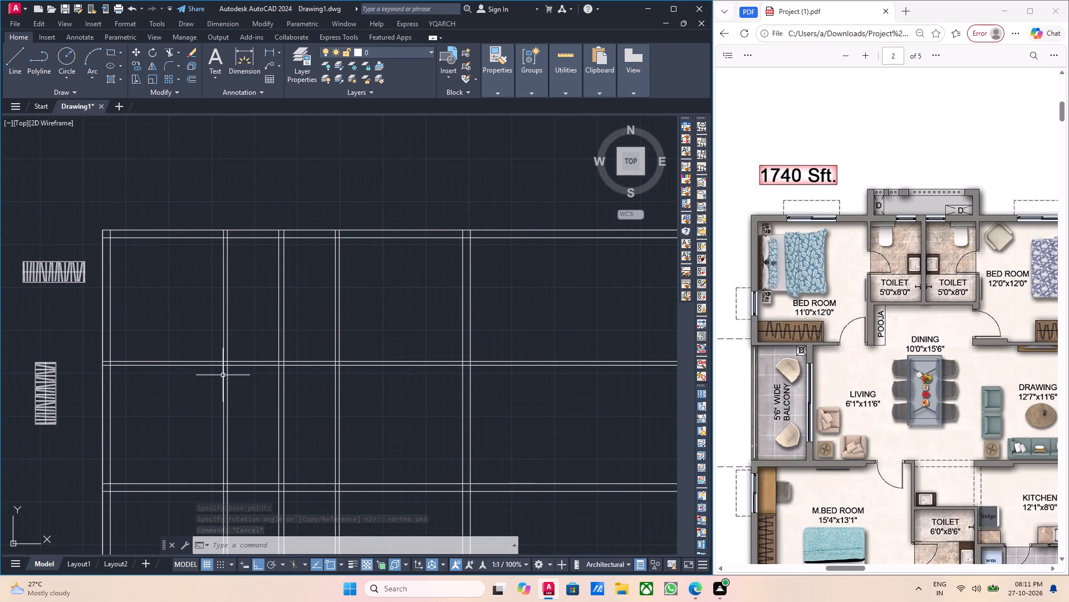
key(ctrl+3)
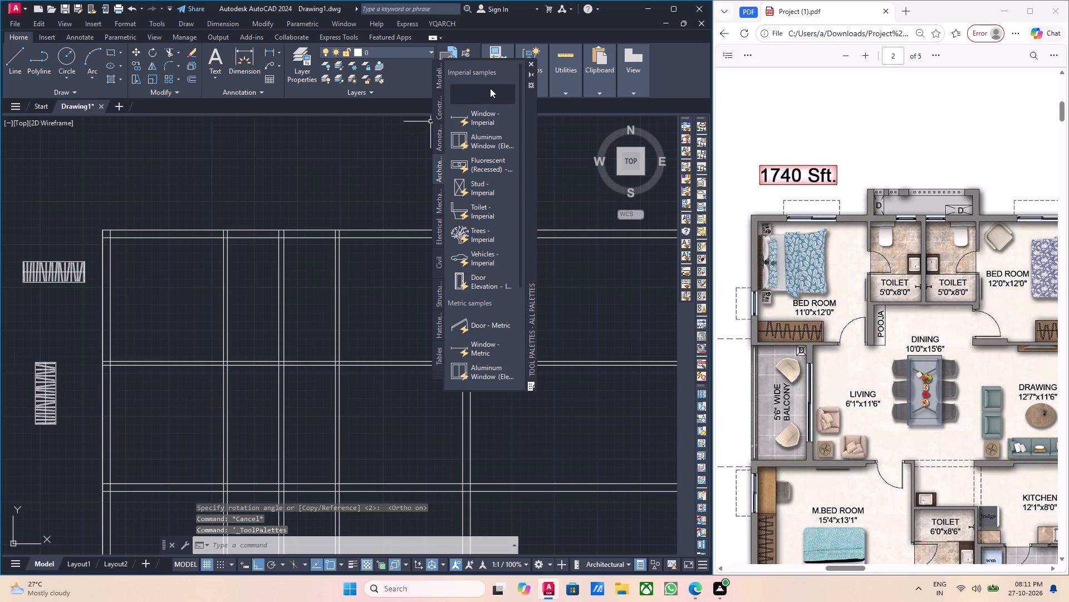
drag(480, 93, 310, 180)
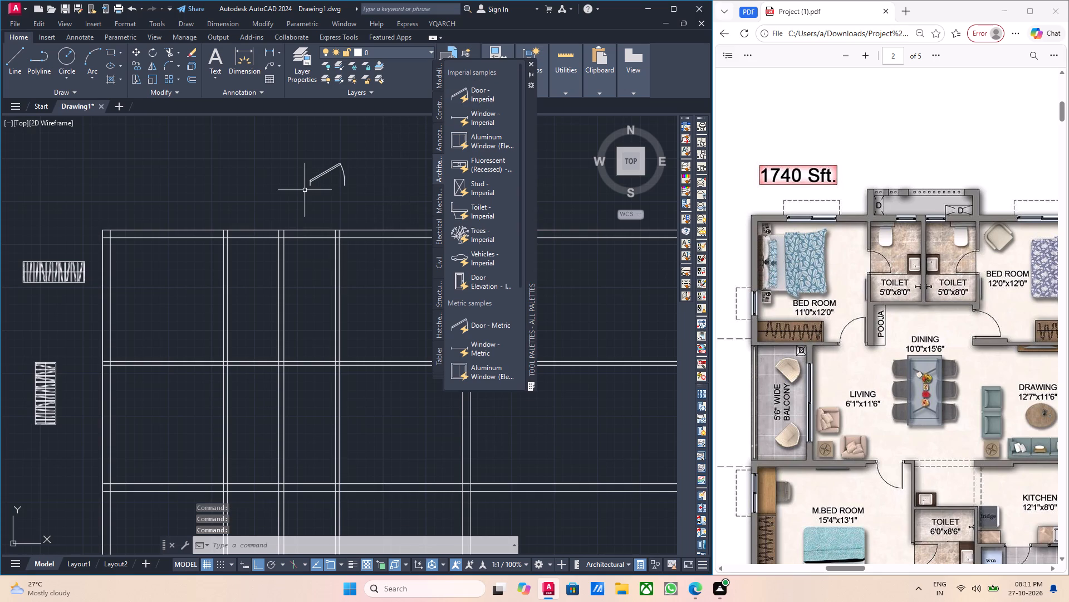
click(325, 196)
key(Escape)
key(Escape)
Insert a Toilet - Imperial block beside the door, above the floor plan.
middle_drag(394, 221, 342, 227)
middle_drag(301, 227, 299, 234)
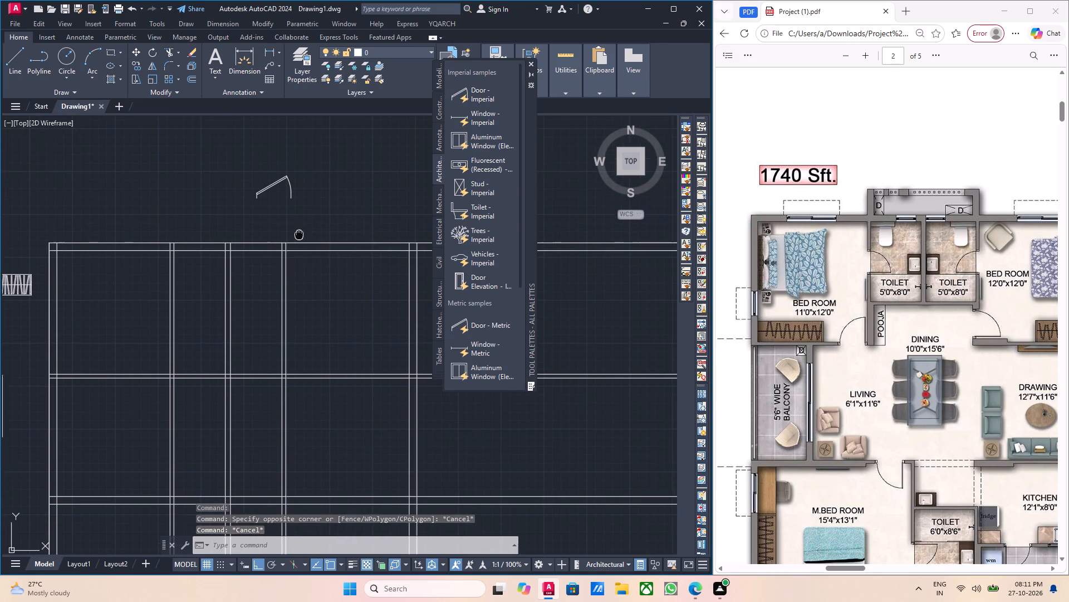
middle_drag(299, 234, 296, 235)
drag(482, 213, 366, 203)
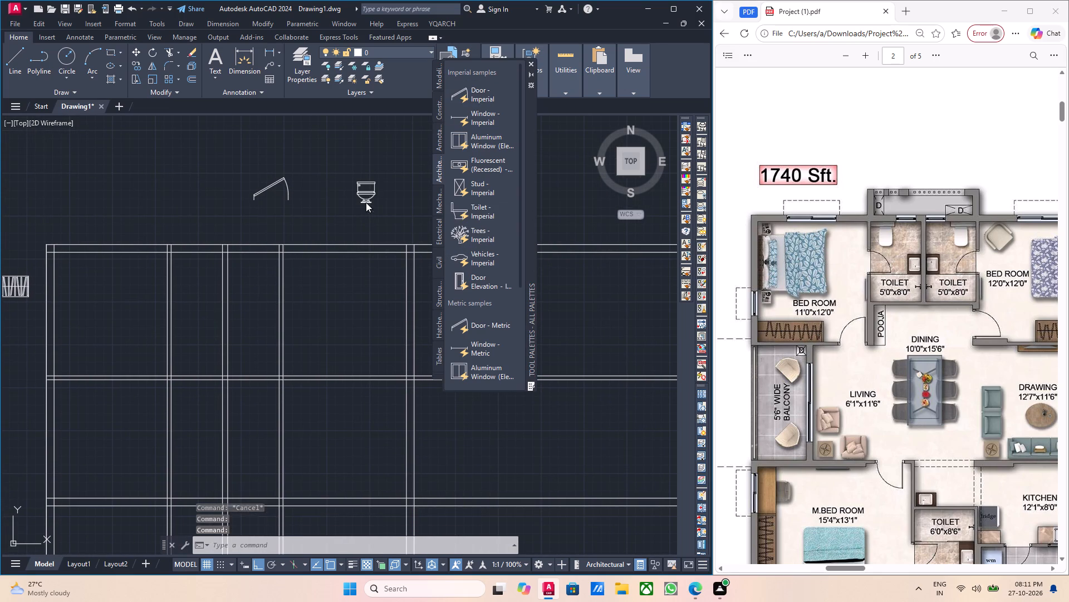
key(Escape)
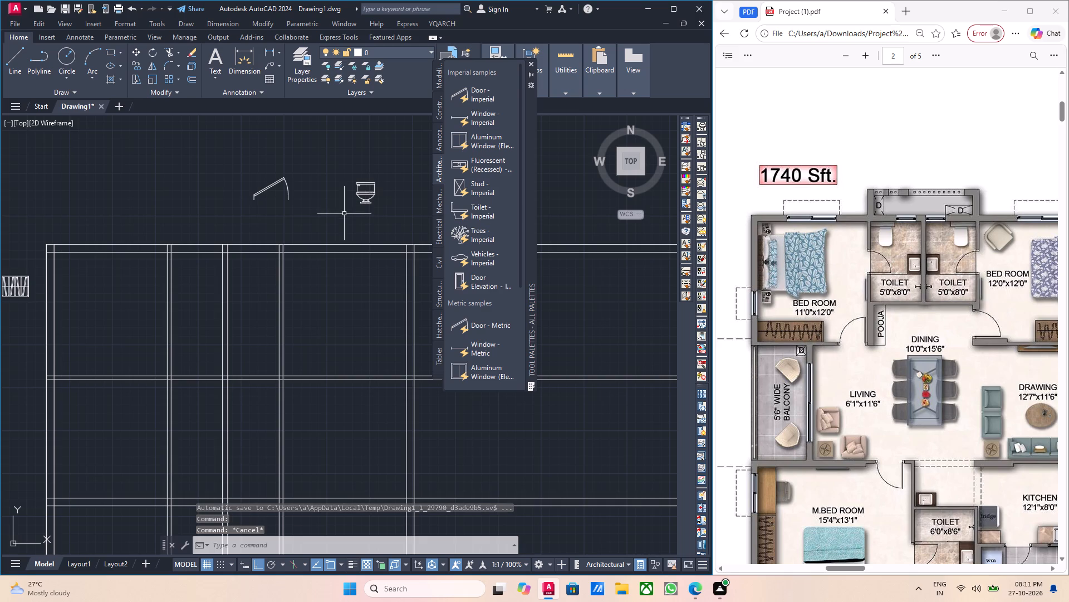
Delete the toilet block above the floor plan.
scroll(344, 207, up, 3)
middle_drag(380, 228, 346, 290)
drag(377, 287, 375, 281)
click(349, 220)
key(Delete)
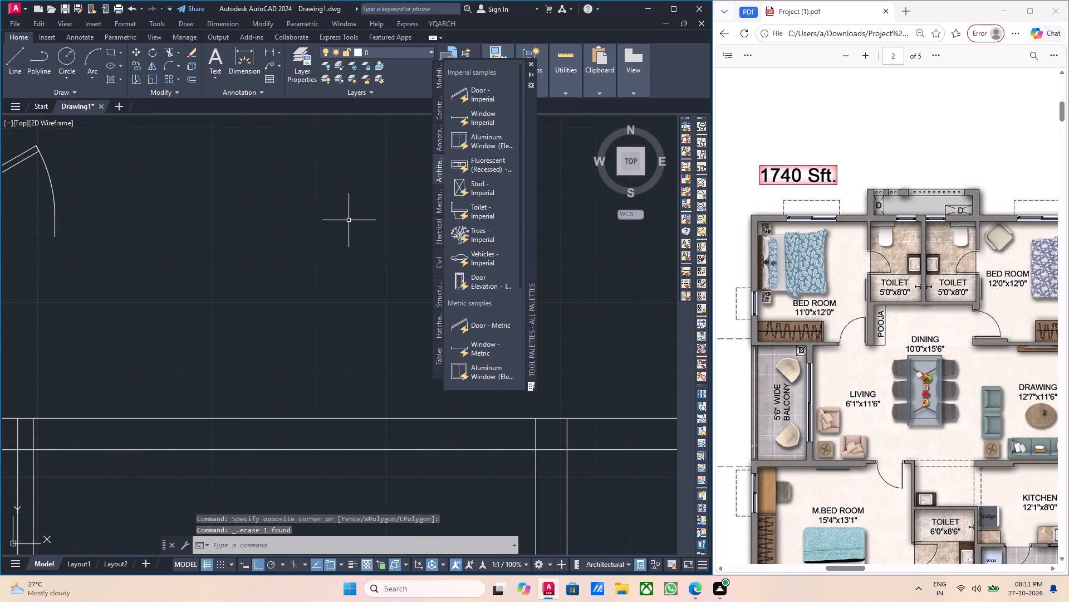
Set the opening angle of the door block above the plan to Open 90°.
scroll(345, 235, down, 3)
middle_drag(298, 253, 331, 277)
drag(308, 268, 296, 260)
click(263, 247)
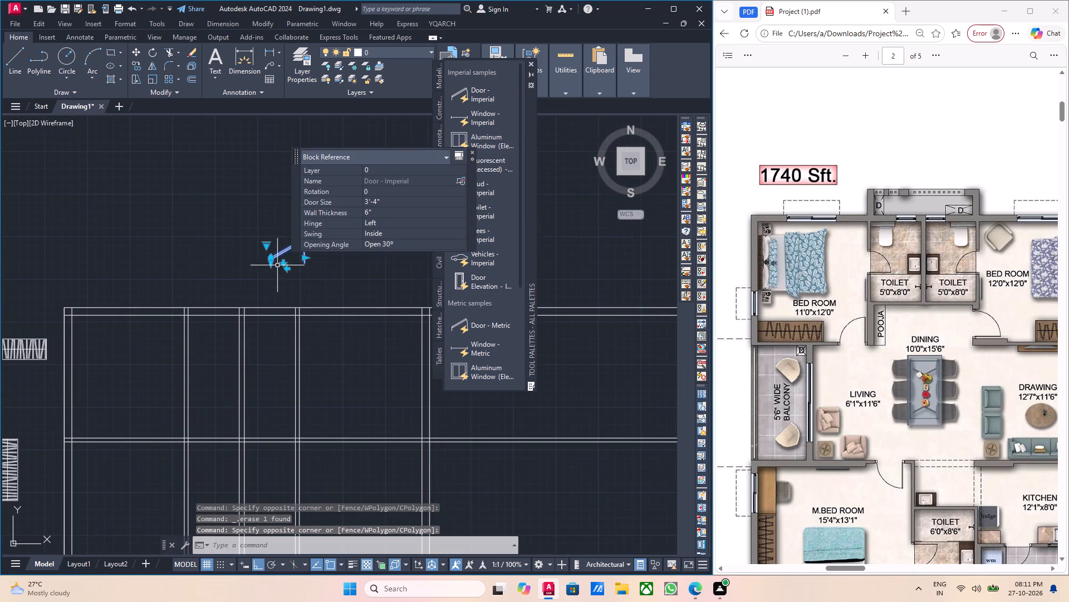
scroll(274, 266, up, 3)
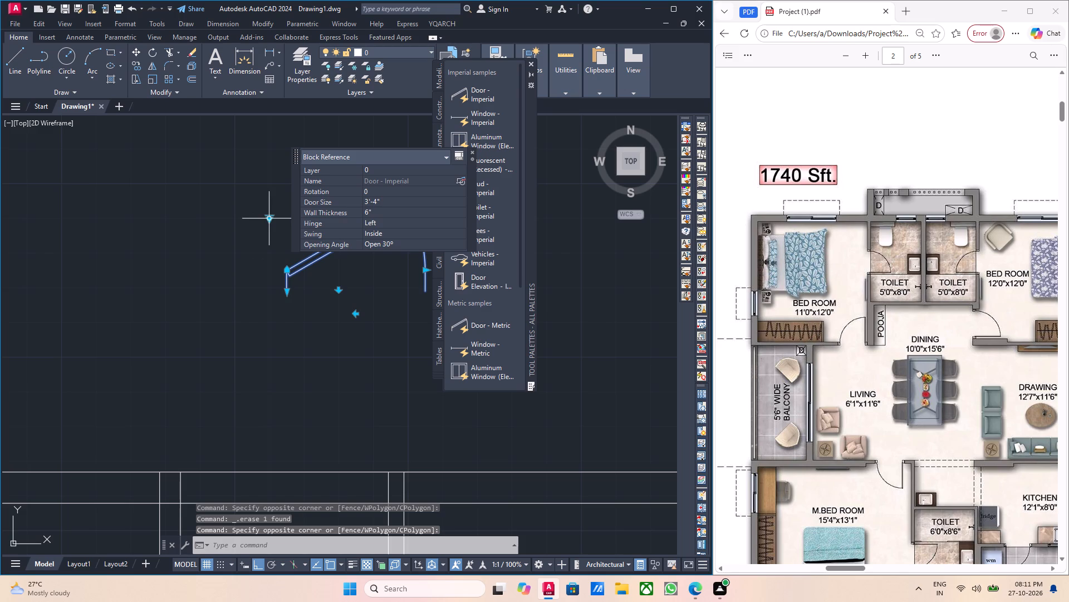
right_click(271, 221)
click(228, 224)
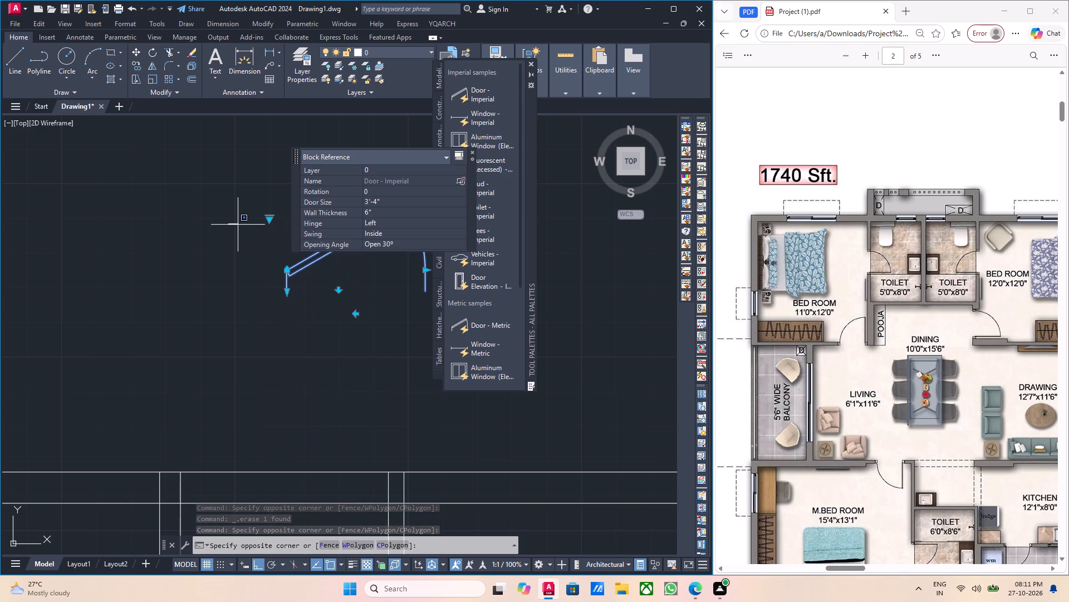
middle_drag(243, 229, 108, 266)
key(Escape)
key(Escape)
click(175, 299)
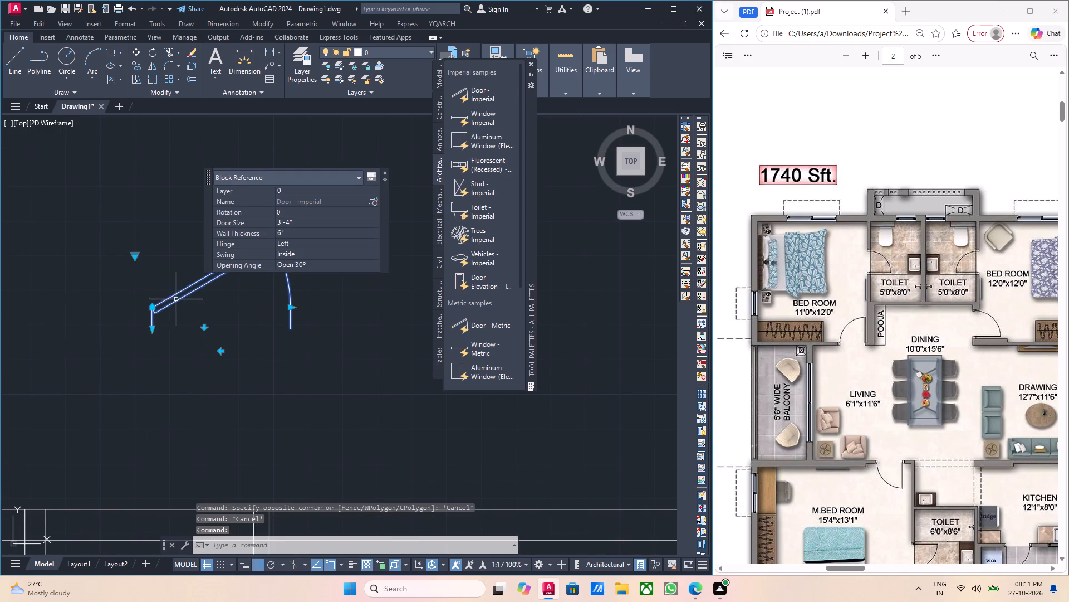
right_click(135, 258)
key(Escape)
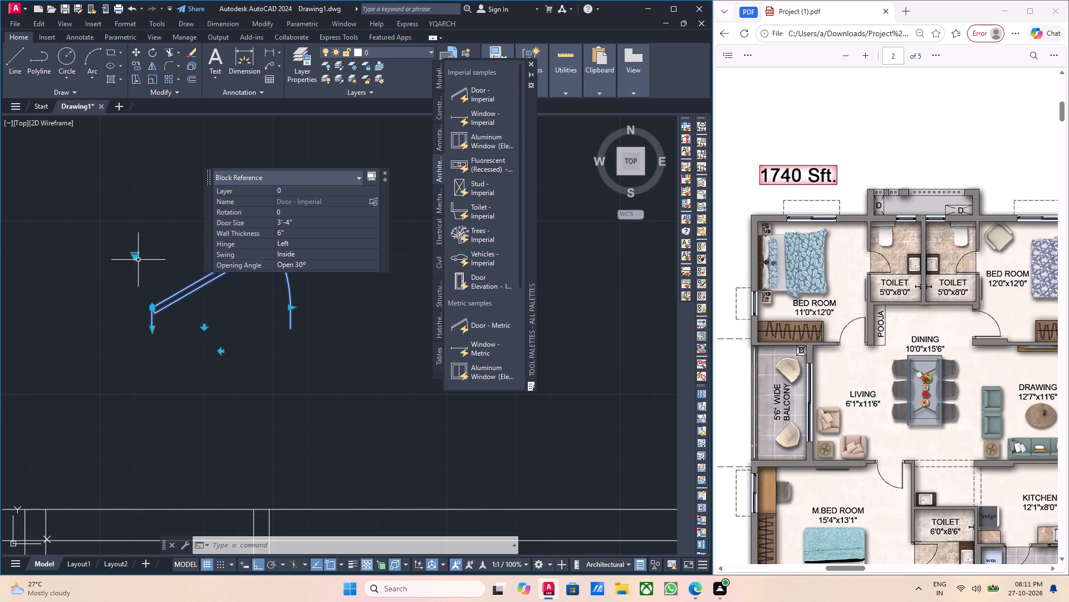
click(135, 257)
click(180, 302)
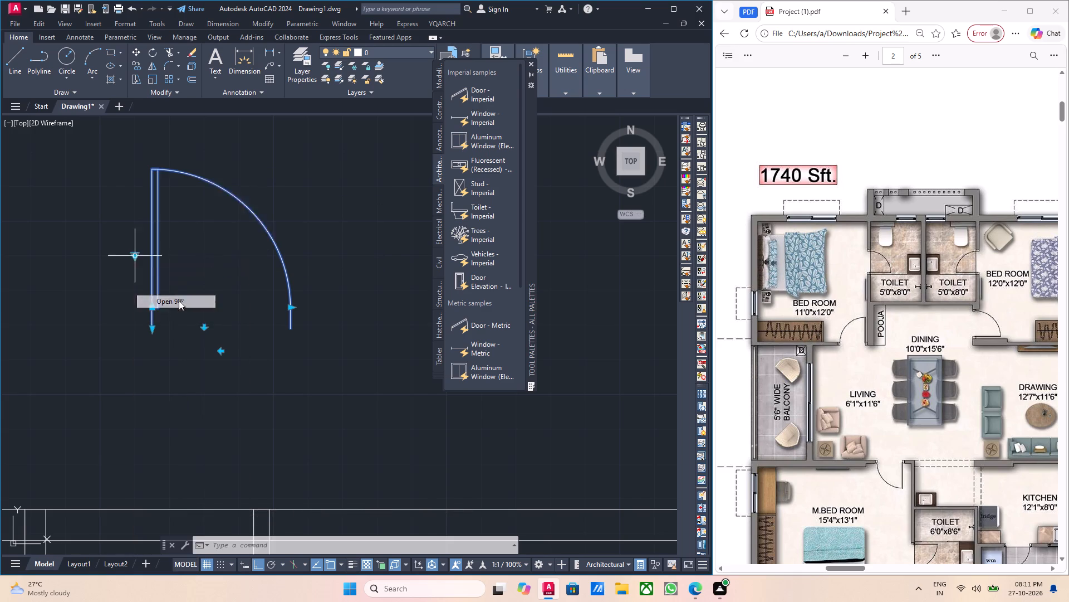
scroll(178, 299, down, 2)
key(Escape)
Mirror the door block about a vertical line through its free jamb end, keeping the original door.
middle_drag(217, 343, 192, 343)
scroll(230, 332, up, 1)
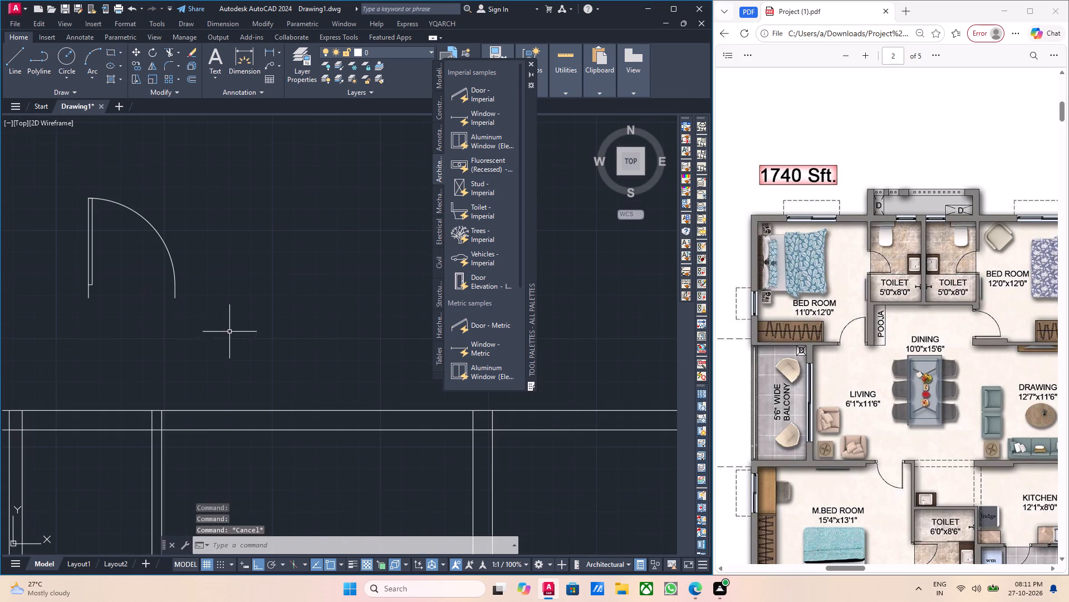
drag(217, 316, 209, 308)
click(146, 275)
middle_drag(276, 329, 252, 327)
text(mi)
key(Return)
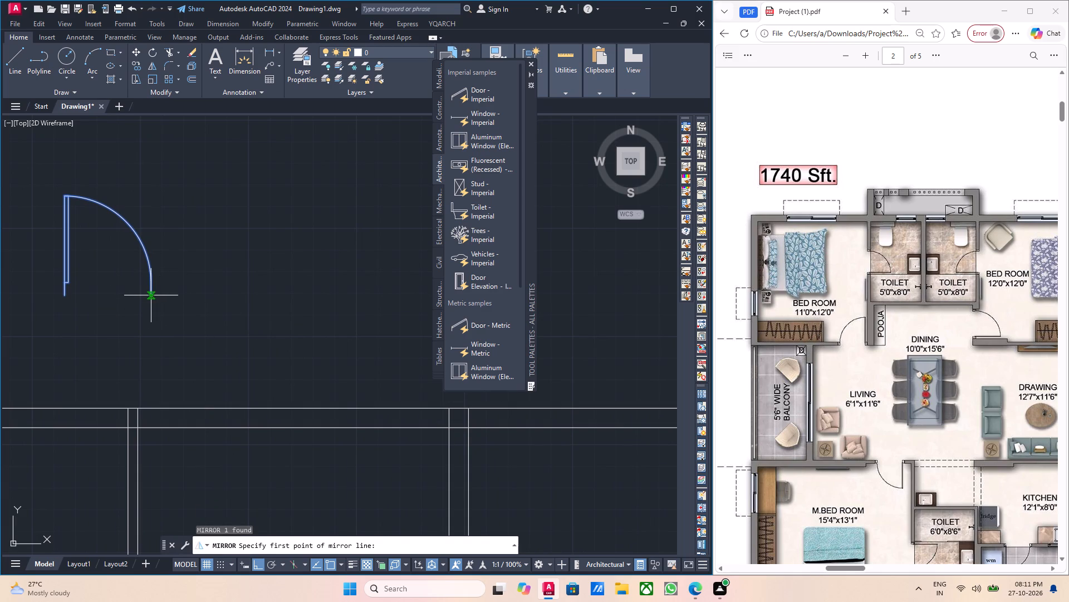
click(152, 297)
click(156, 213)
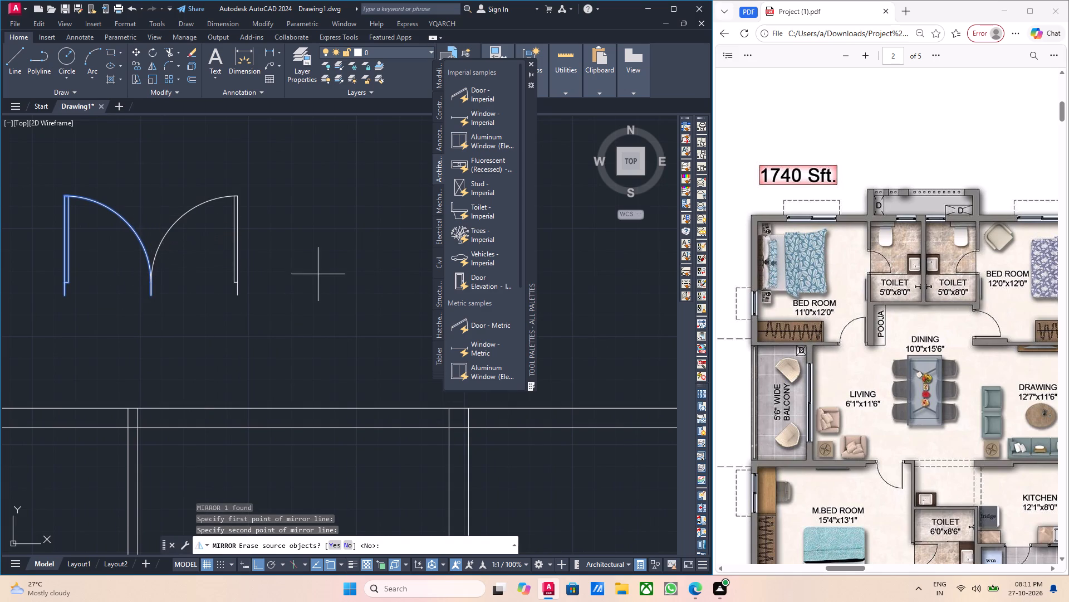
click(345, 544)
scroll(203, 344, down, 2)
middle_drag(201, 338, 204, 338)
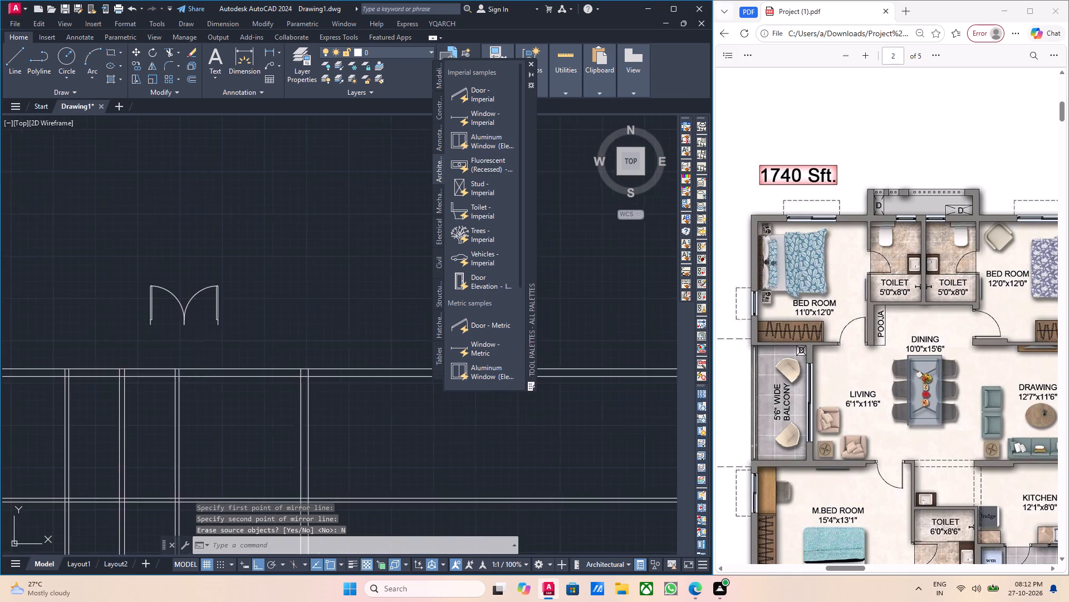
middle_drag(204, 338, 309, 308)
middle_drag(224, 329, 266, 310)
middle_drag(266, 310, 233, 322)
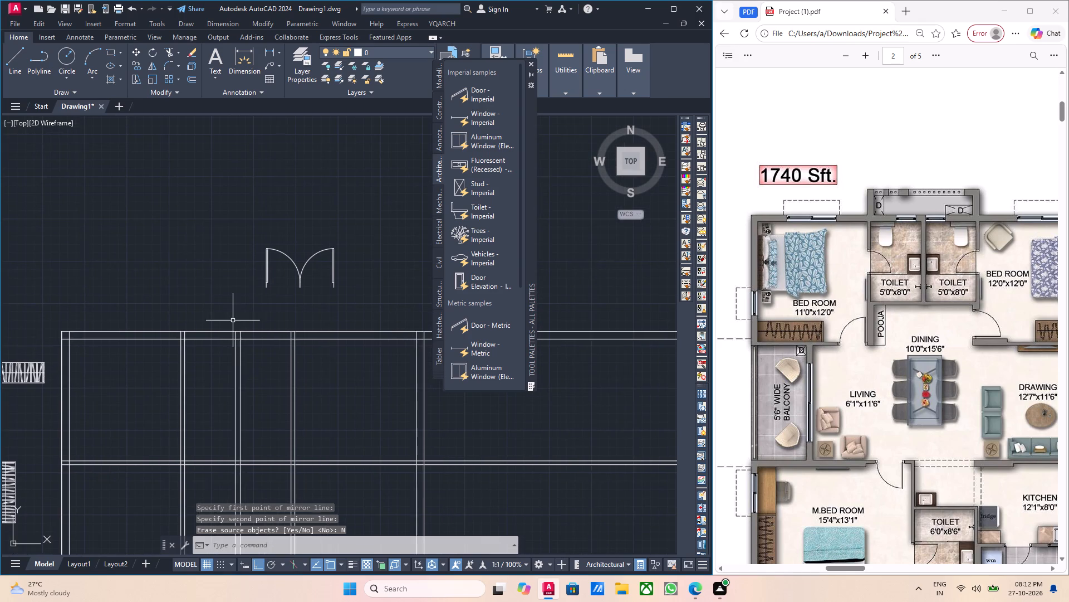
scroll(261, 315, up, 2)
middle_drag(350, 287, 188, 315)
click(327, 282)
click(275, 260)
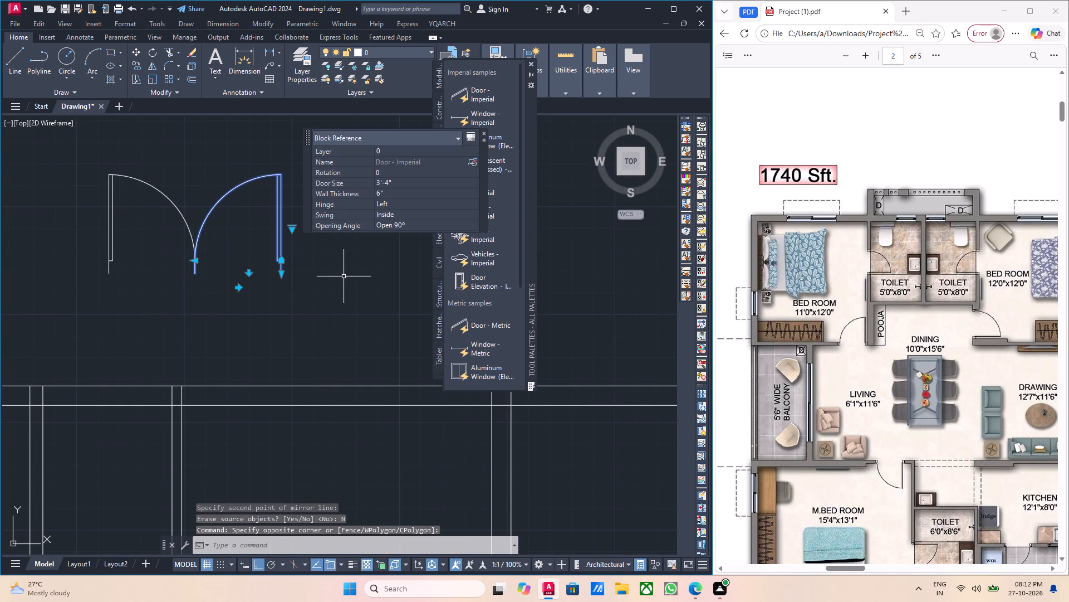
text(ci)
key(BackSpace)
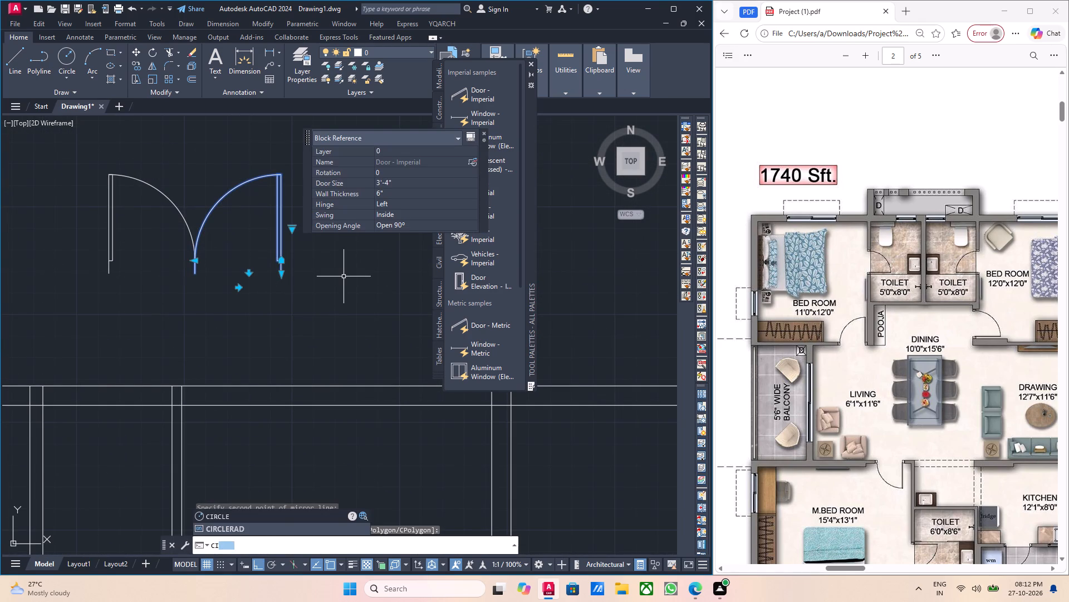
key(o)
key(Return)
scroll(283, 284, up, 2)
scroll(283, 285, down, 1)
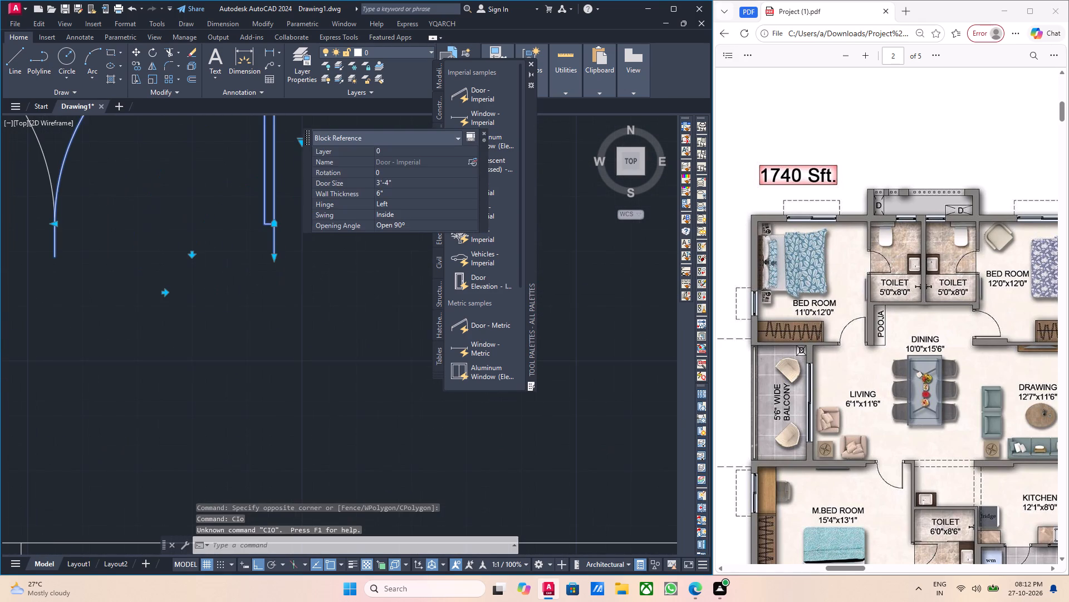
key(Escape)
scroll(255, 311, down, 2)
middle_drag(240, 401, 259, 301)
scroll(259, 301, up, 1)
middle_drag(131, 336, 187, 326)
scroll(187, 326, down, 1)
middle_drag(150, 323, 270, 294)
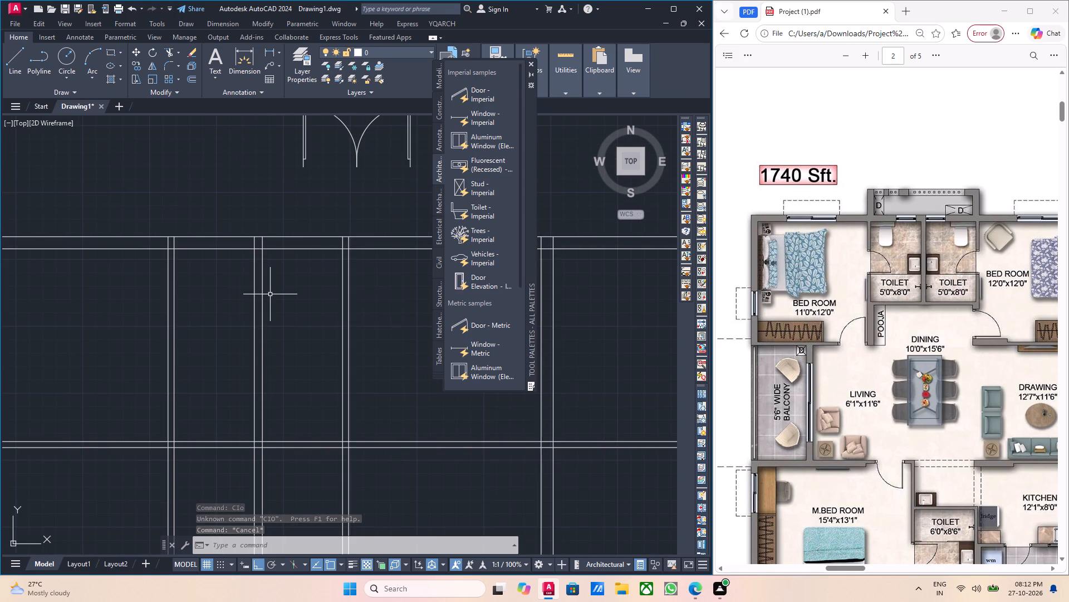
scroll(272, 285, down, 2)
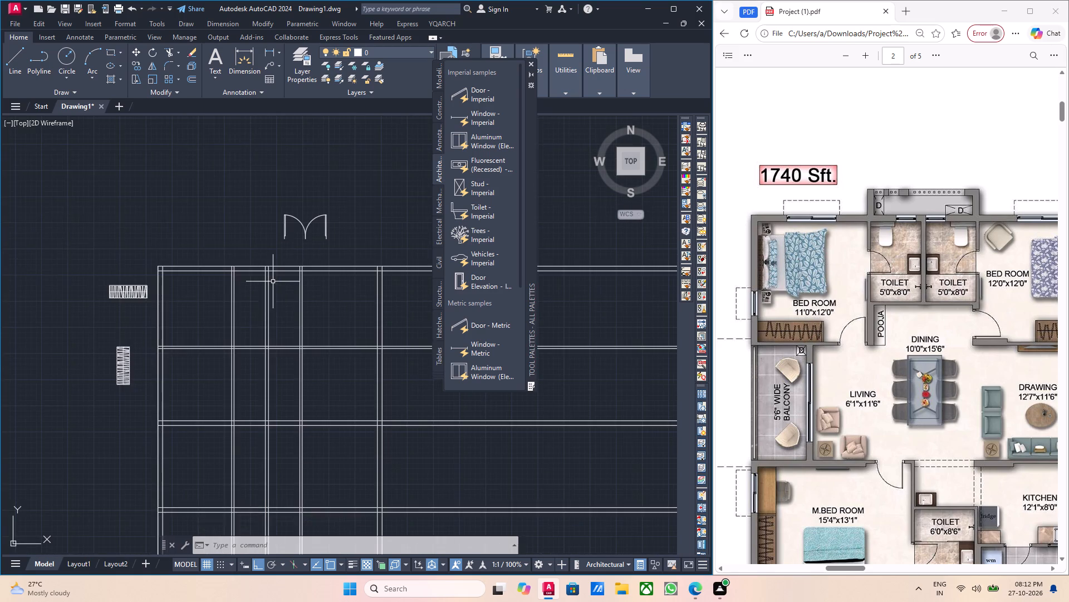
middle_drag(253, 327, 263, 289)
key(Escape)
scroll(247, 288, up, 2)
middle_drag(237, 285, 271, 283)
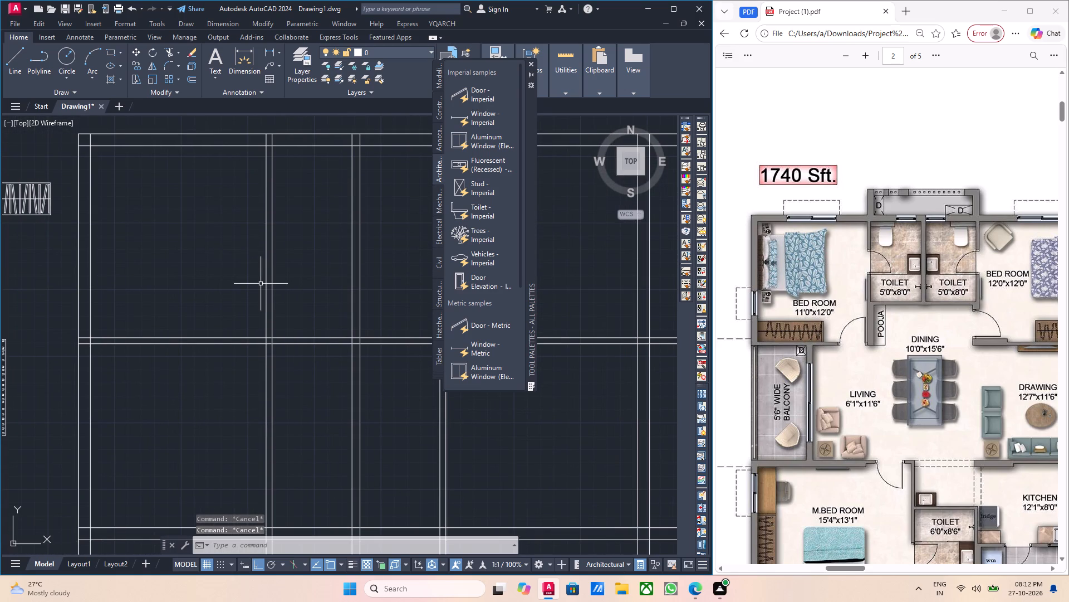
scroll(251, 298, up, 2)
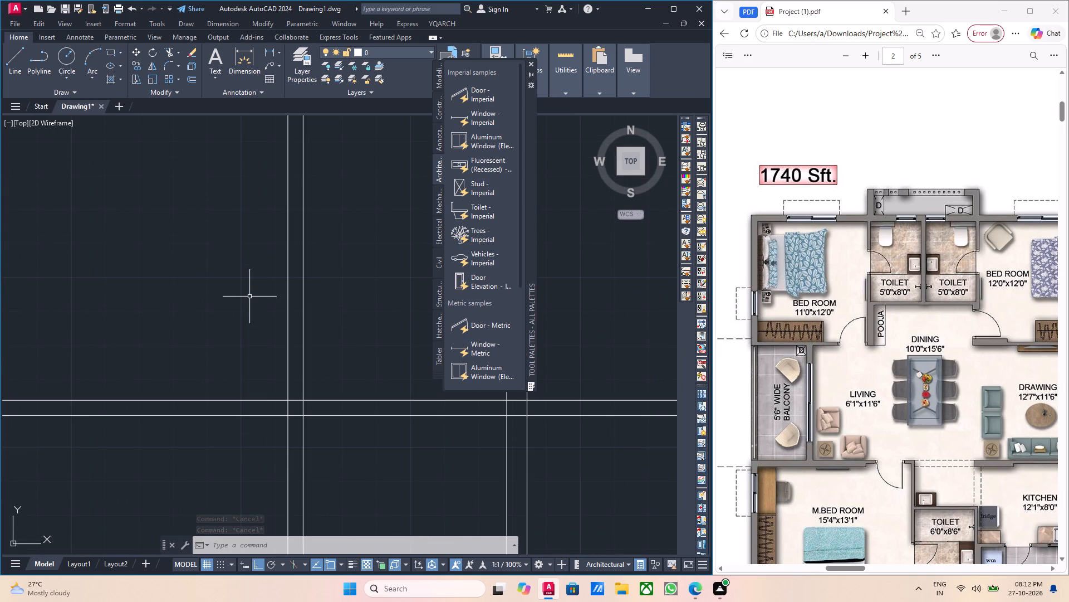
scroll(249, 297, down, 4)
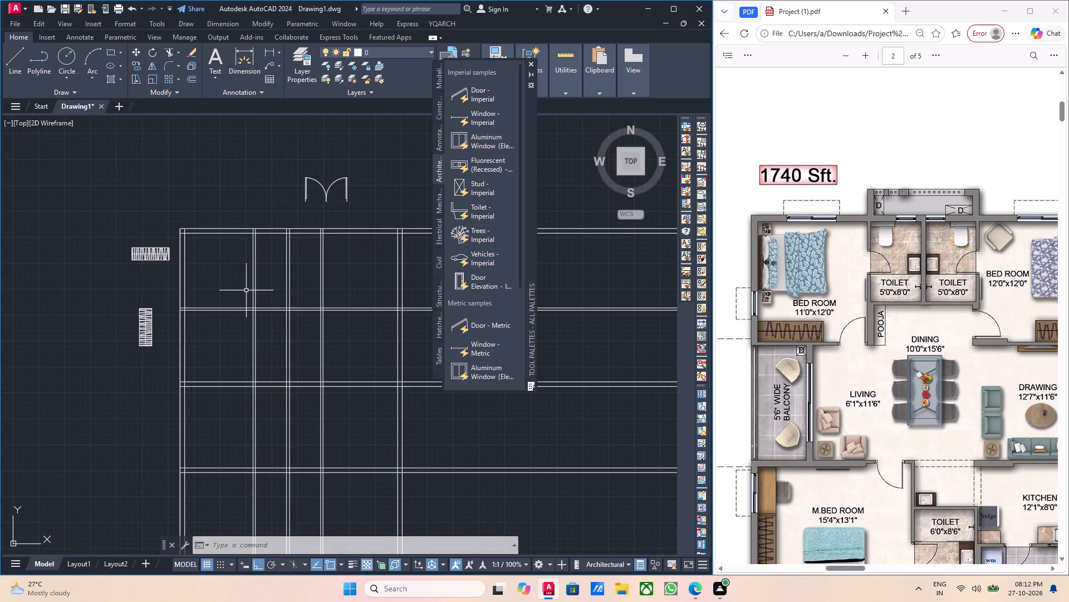
Copy the mirrored door from its hinge-side lower end to the upper-left bedroom's lower-right wall corner, with Ortho turned off.
middle_drag(286, 292, 252, 307)
scroll(302, 242, up, 3)
middle_drag(312, 237, 300, 312)
middle_drag(341, 256, 341, 281)
drag(340, 270, 329, 256)
click(309, 236)
middle_drag(379, 271, 359, 265)
text(co)
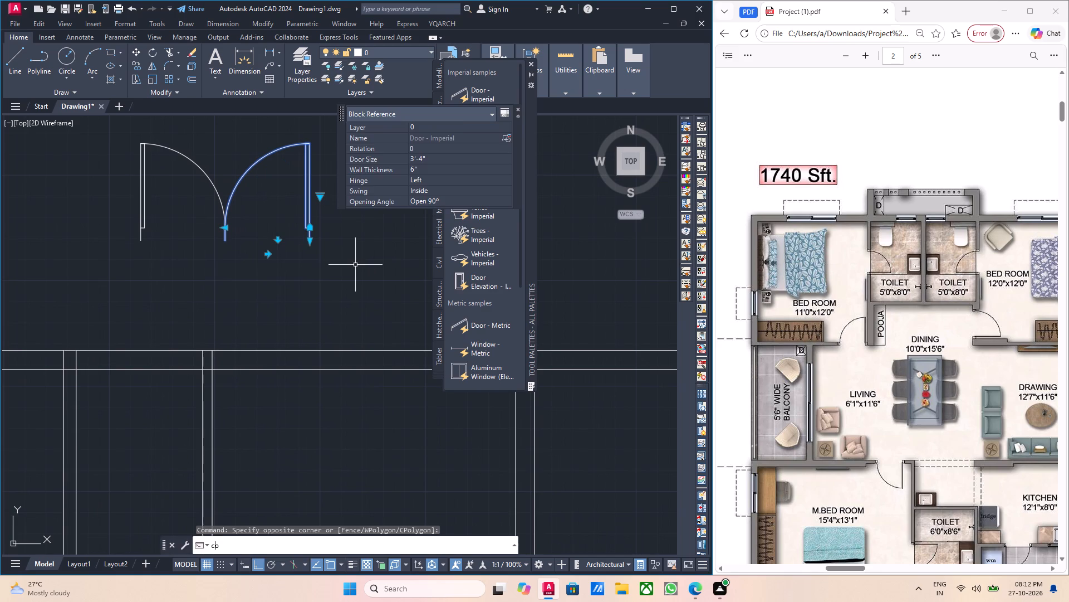
key(Return)
click(311, 241)
middle_drag(232, 304, 232, 304)
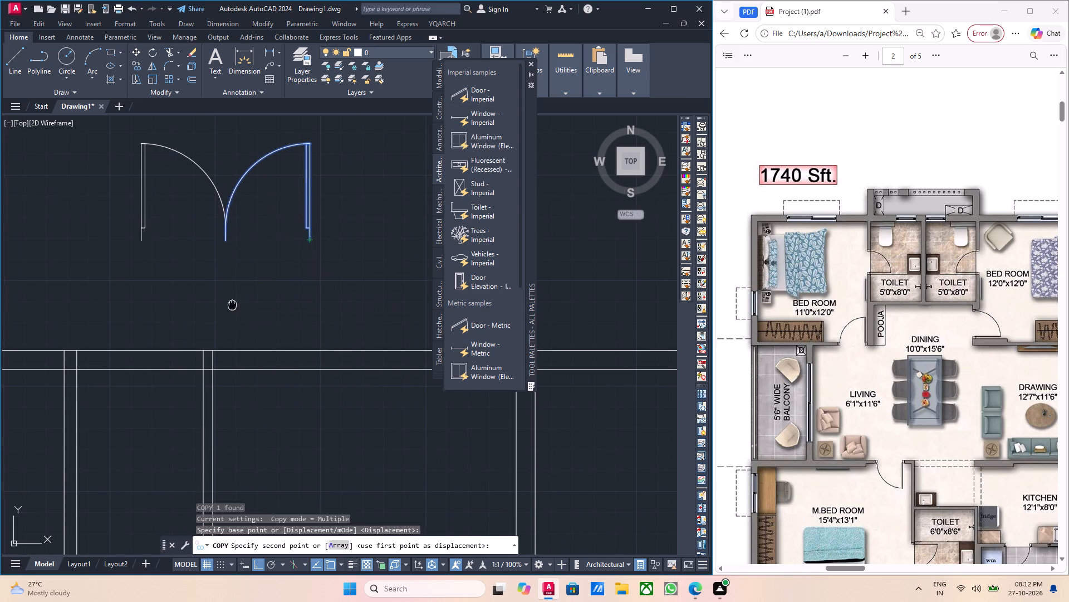
middle_drag(232, 304, 237, 250)
middle_drag(170, 476, 308, 266)
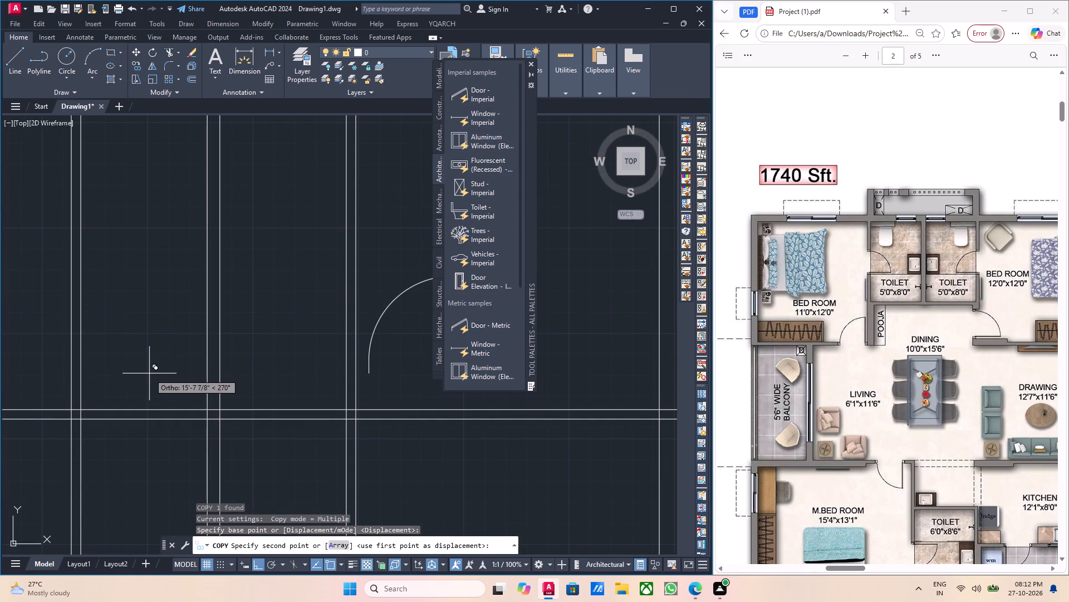
key(F8)
middle_drag(153, 368, 166, 323)
scroll(169, 347, up, 2)
middle_drag(168, 364, 403, 258)
scroll(183, 310, up, 1)
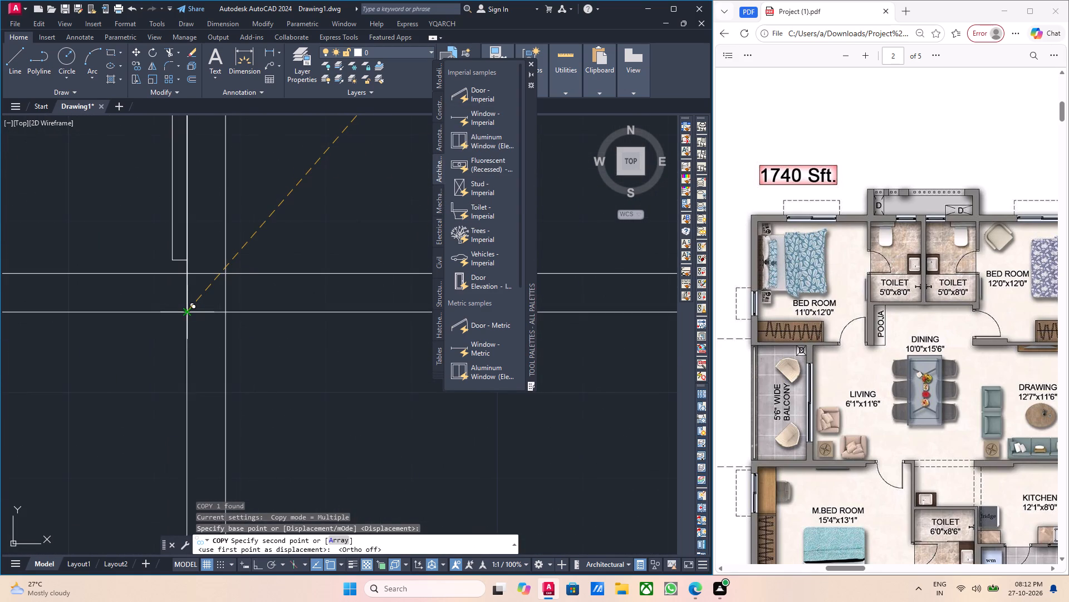
click(186, 315)
key(Escape)
Trim the two wall lines across the door opening in the upper-left bedroom's bottom wall.
scroll(321, 283, down, 3)
middle_drag(269, 281, 303, 287)
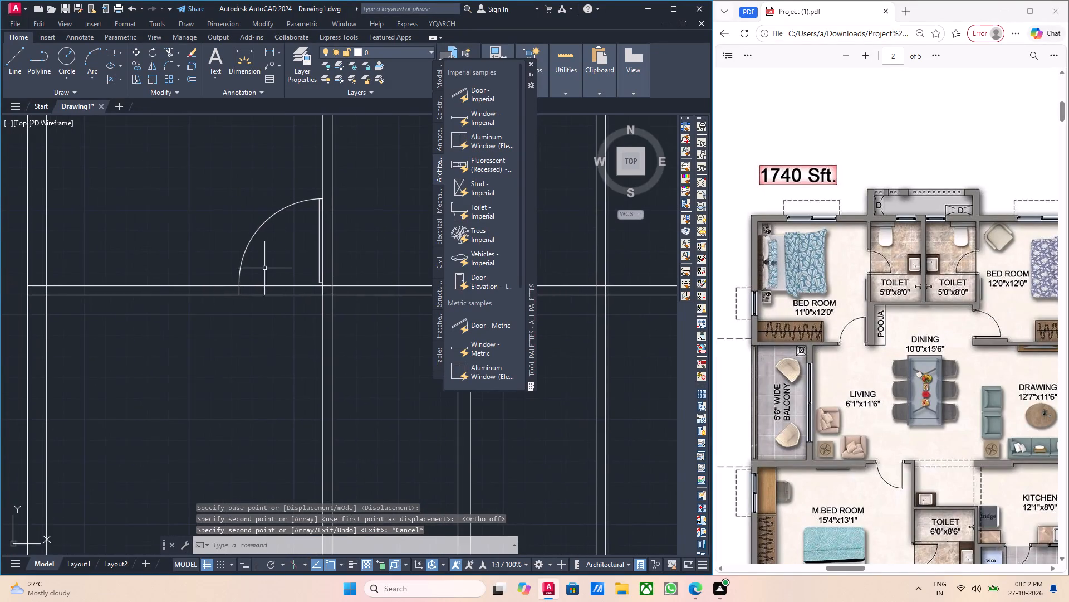
middle_drag(267, 266, 277, 273)
middle_drag(279, 307, 278, 287)
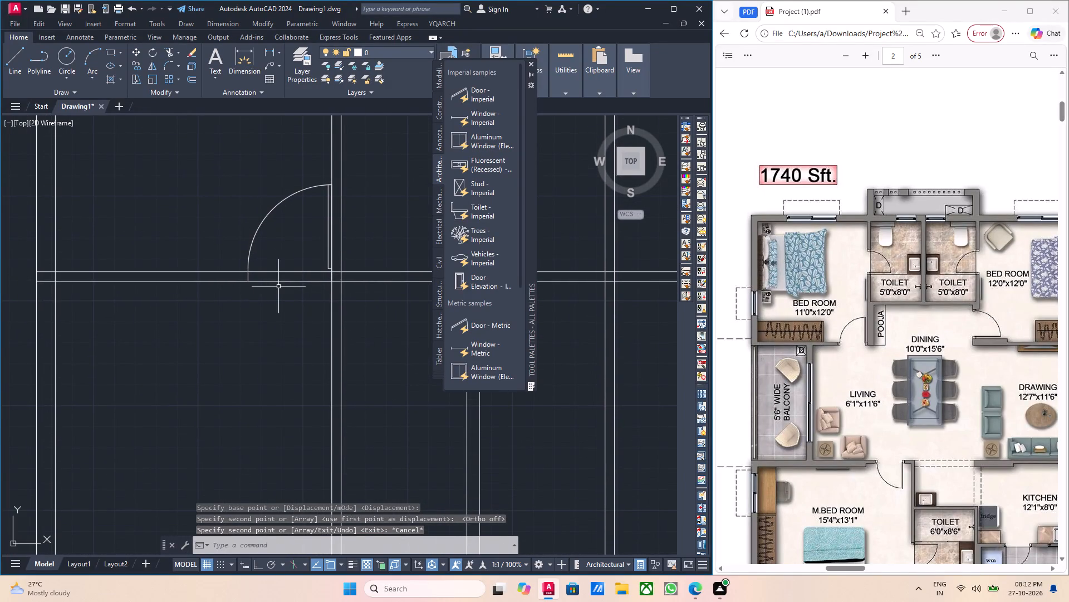
key(r)
key(BackSpace)
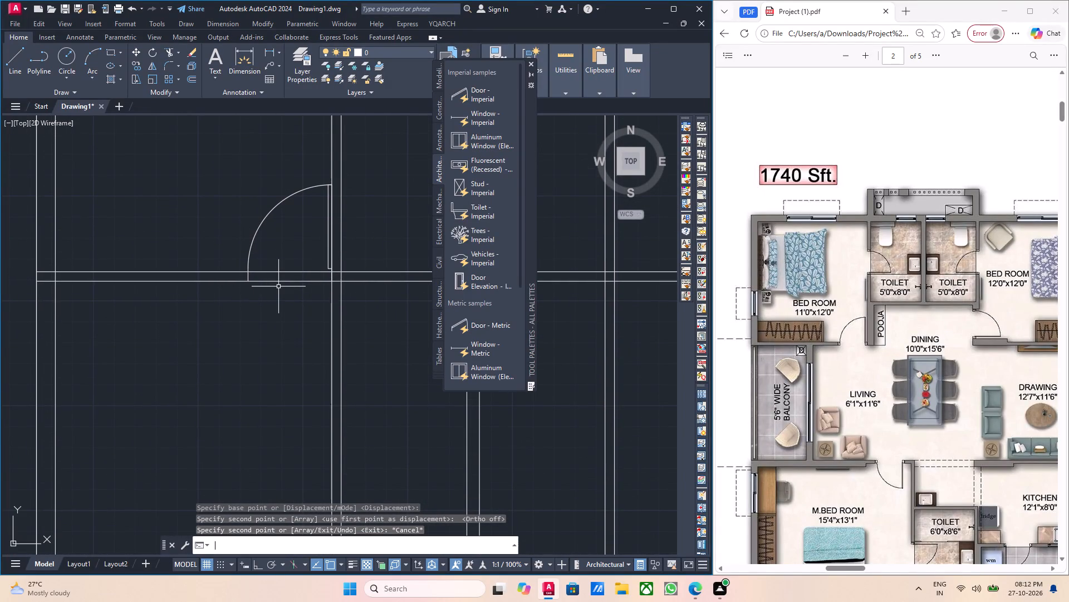
text(tr)
key(Return)
scroll(110, 199, up, 3)
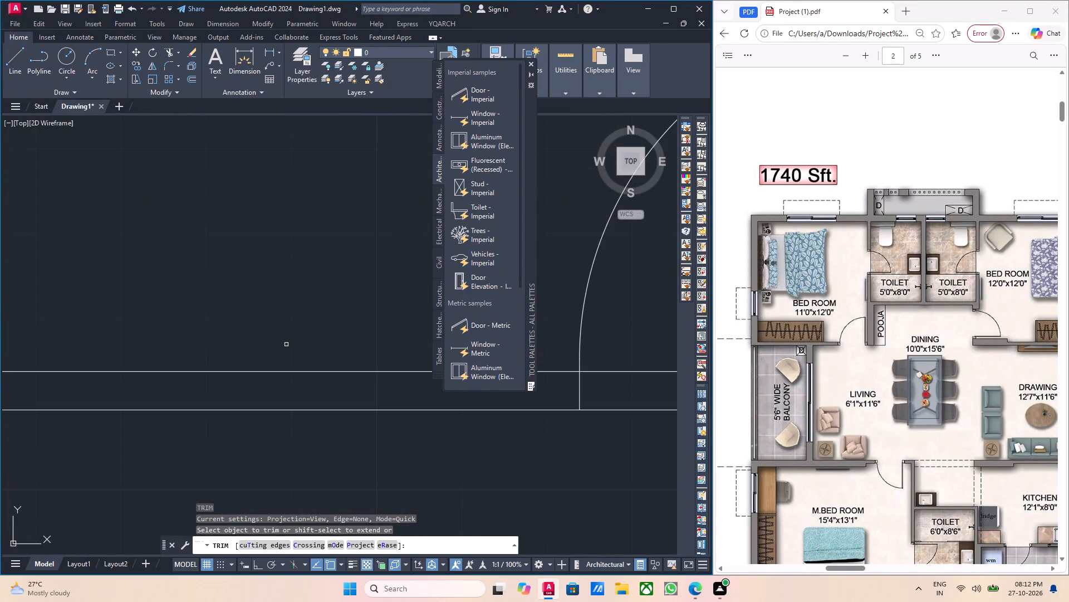
middle_drag(286, 343, 85, 317)
scroll(318, 335, down, 3)
middle_drag(386, 342, 350, 344)
drag(345, 371, 339, 363)
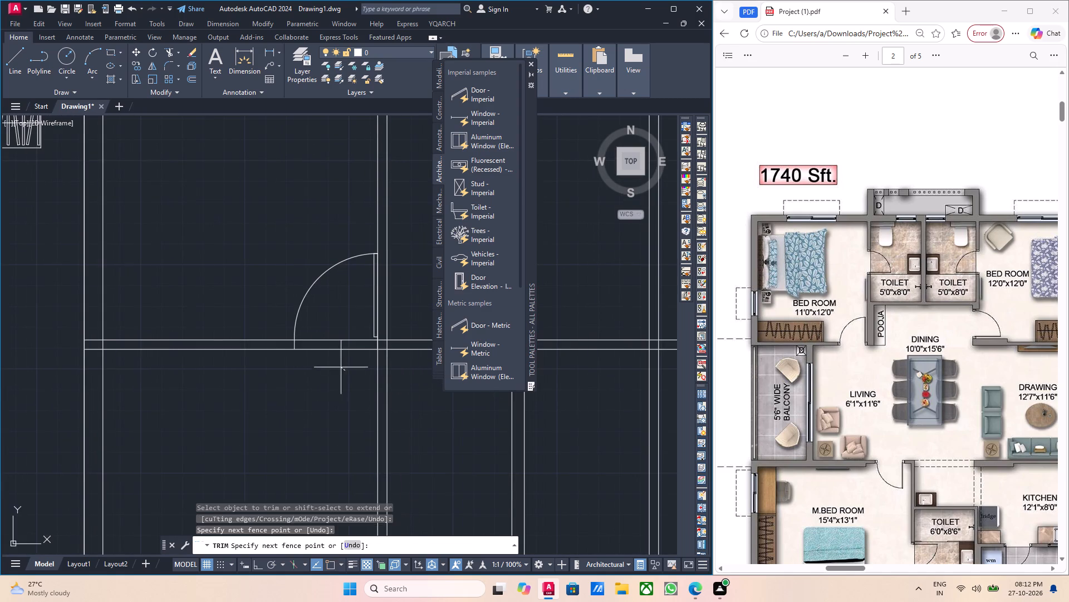
click(329, 336)
key(Escape)
Draw reference lines of 3' and 6" along the wall from the door's hinge-side lower corner, ending with a slanted segment upward.
middle_drag(360, 332, 278, 333)
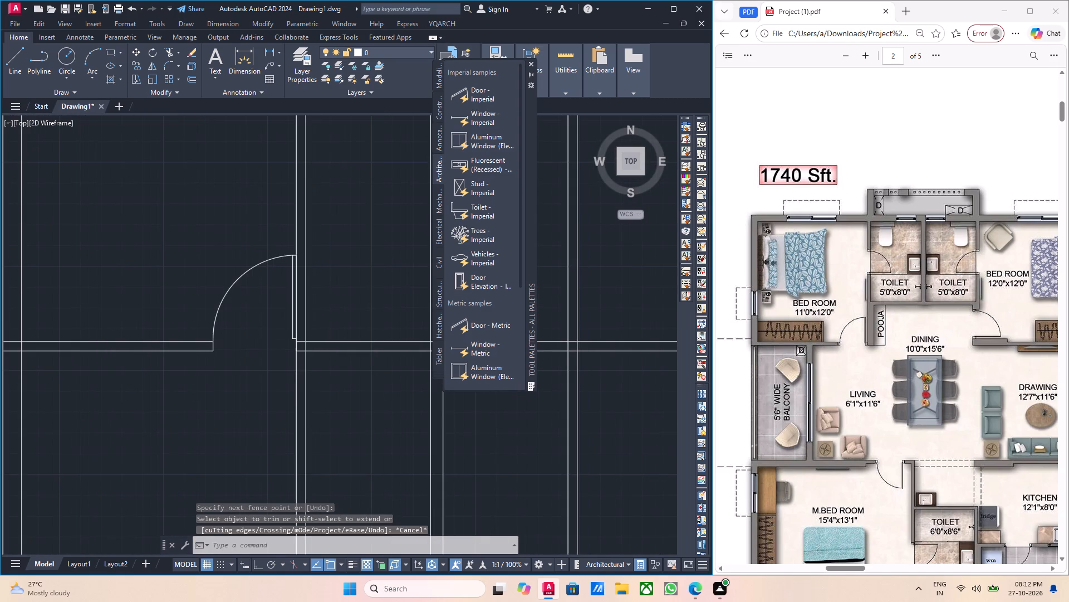
scroll(263, 334, down, 2)
middle_drag(290, 342, 283, 348)
scroll(217, 338, up, 3)
middle_drag(285, 349, 225, 344)
key(Escape)
middle_drag(339, 344, 256, 342)
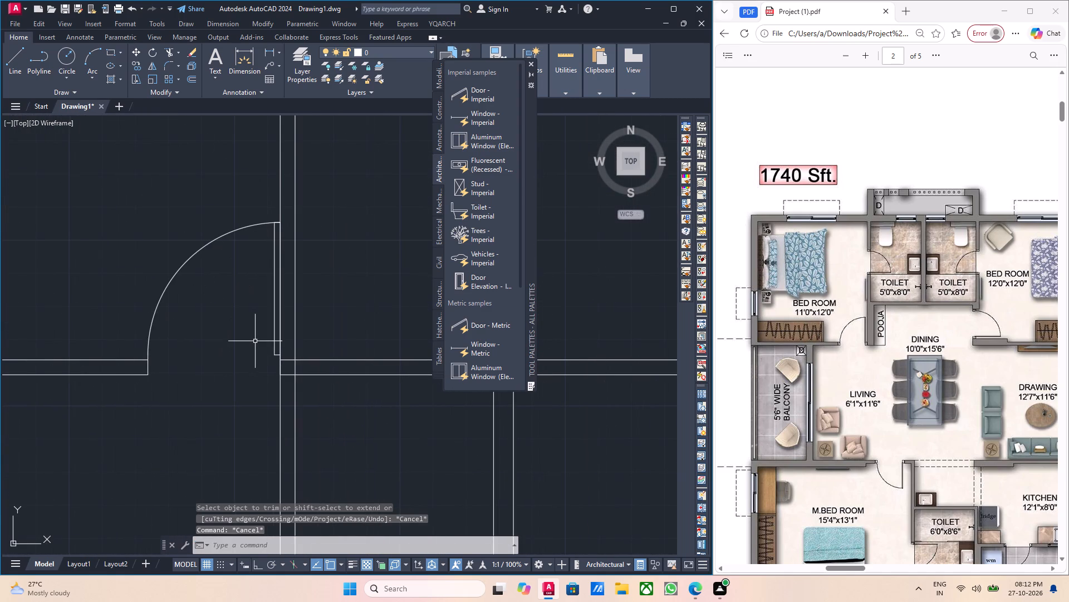
key(l)
key(Return)
scroll(287, 361, up, 2)
click(269, 396)
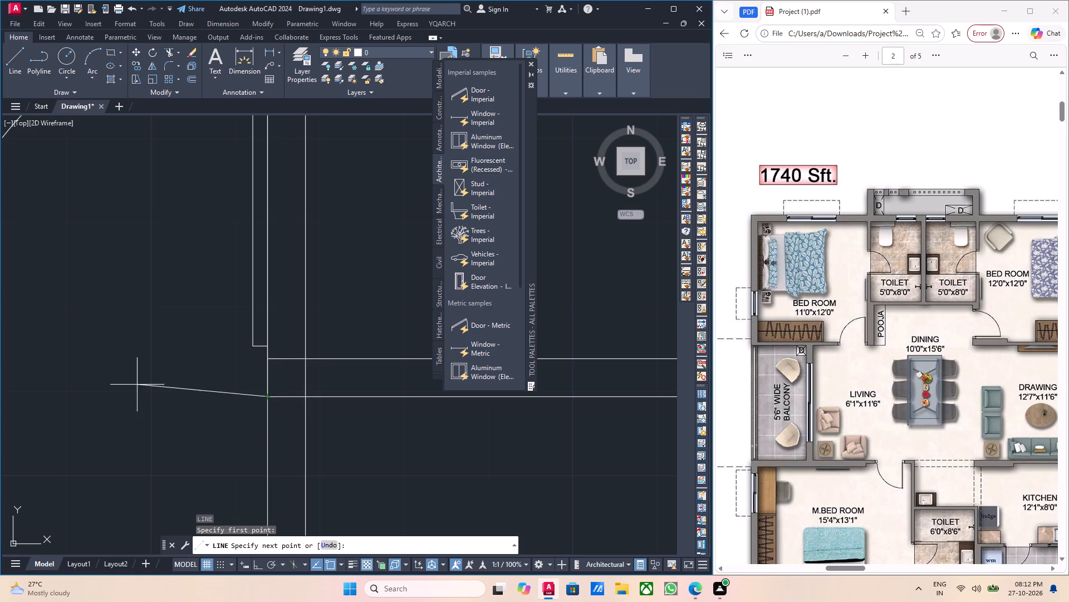
scroll(129, 382, down, 2)
middle_drag(103, 390, 180, 394)
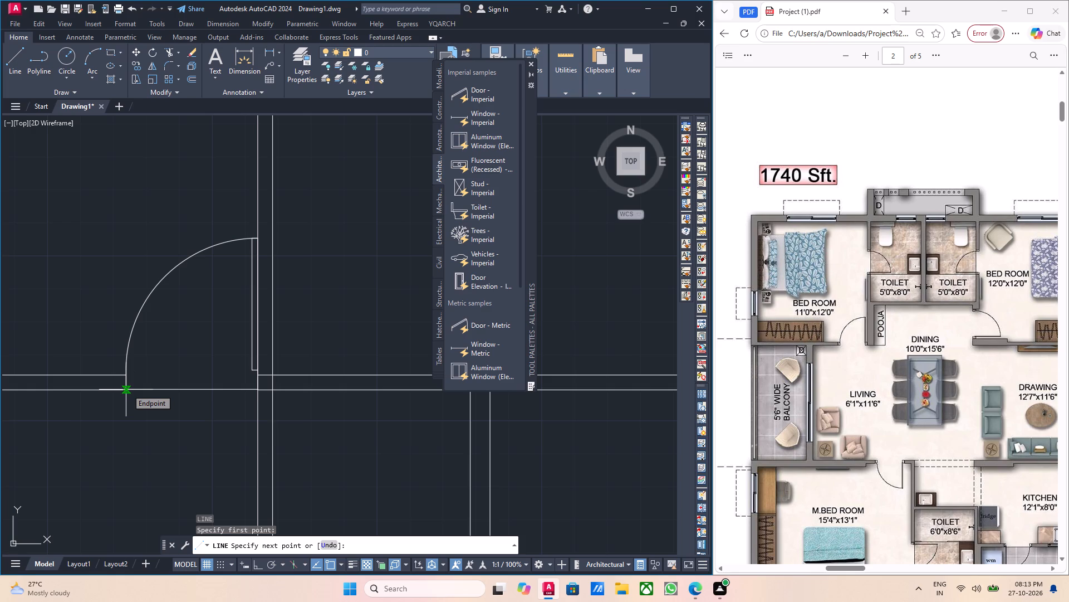
text(3')
key(Return)
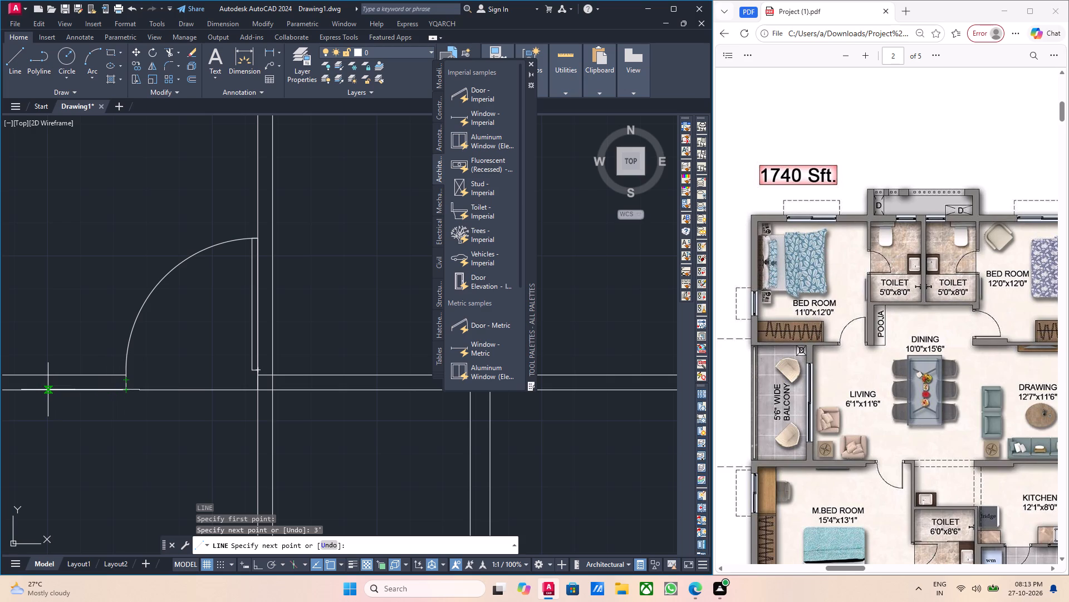
key(6)
key(Return)
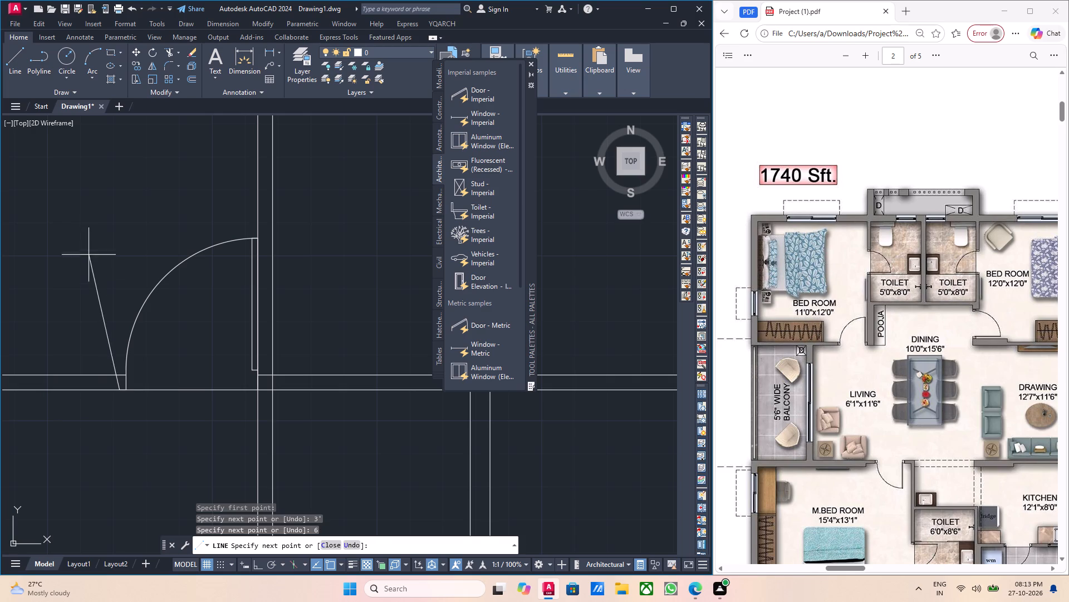
click(110, 246)
key(grave)
scroll(116, 448, up, 2)
key(Escape)
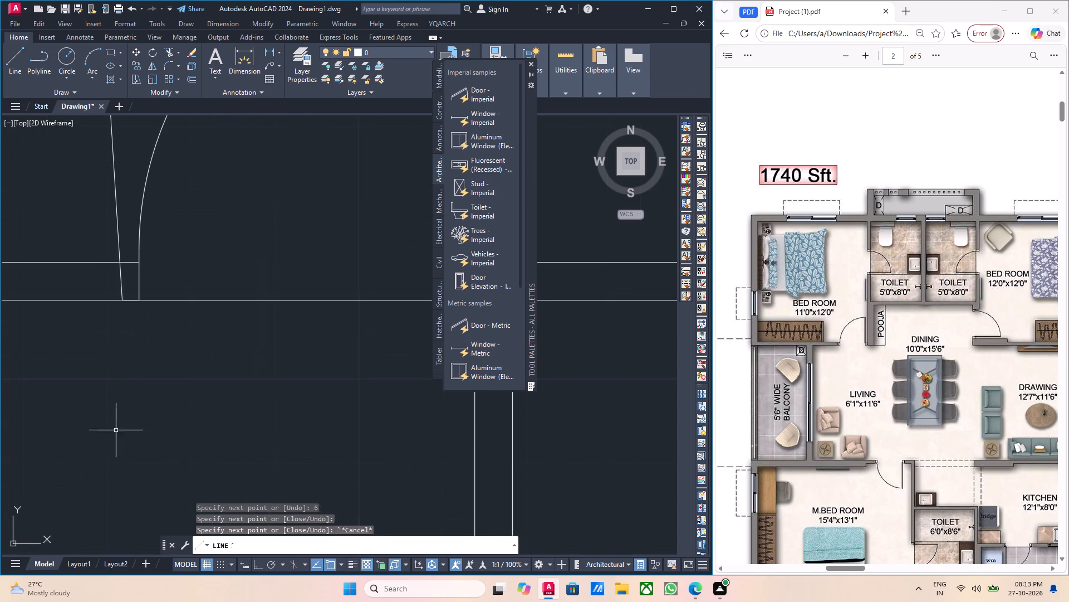
scroll(124, 410, down, 3)
key(Escape)
Scale the bedroom door about its hinge-side lower corner until its free end reaches the end of the 6" reference line.
middle_drag(210, 389, 157, 395)
scroll(99, 330, up, 2)
drag(122, 329, 90, 317)
click(72, 310)
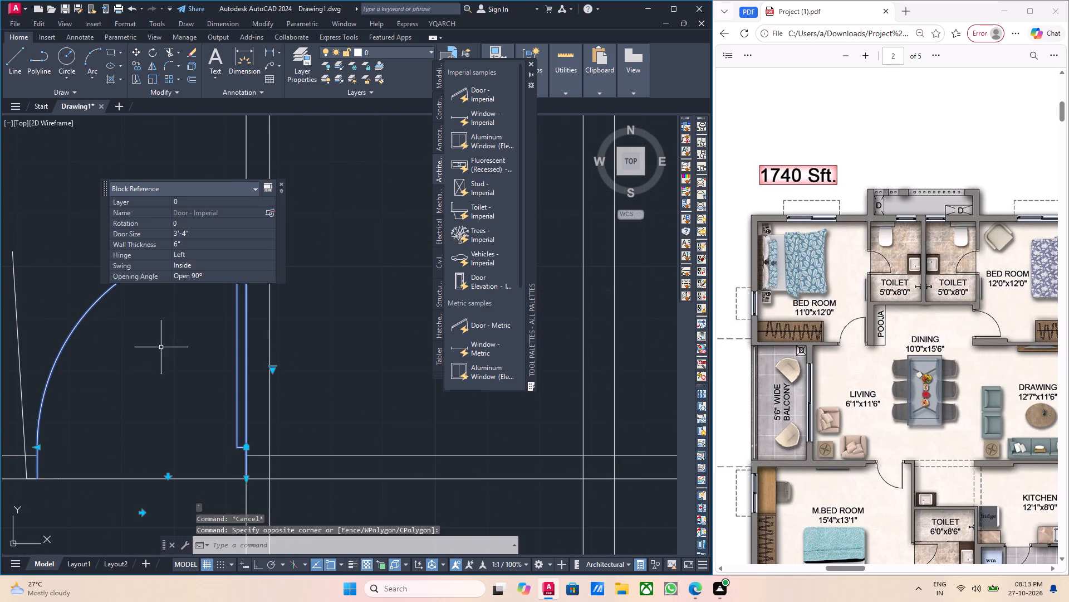
middle_drag(161, 348, 149, 340)
key(s)
key(c)
key(Return)
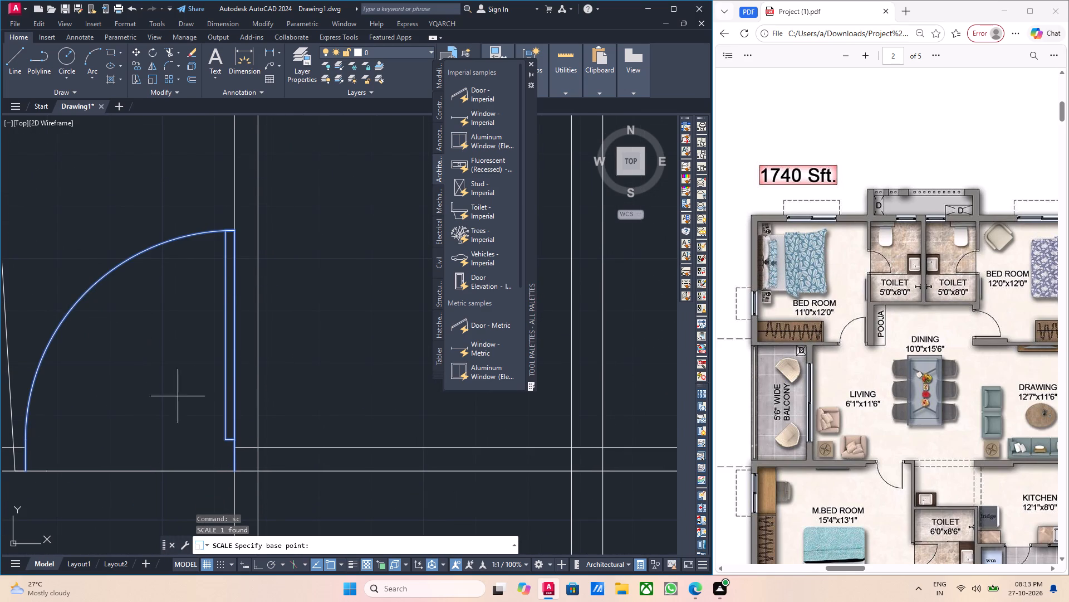
click(232, 471)
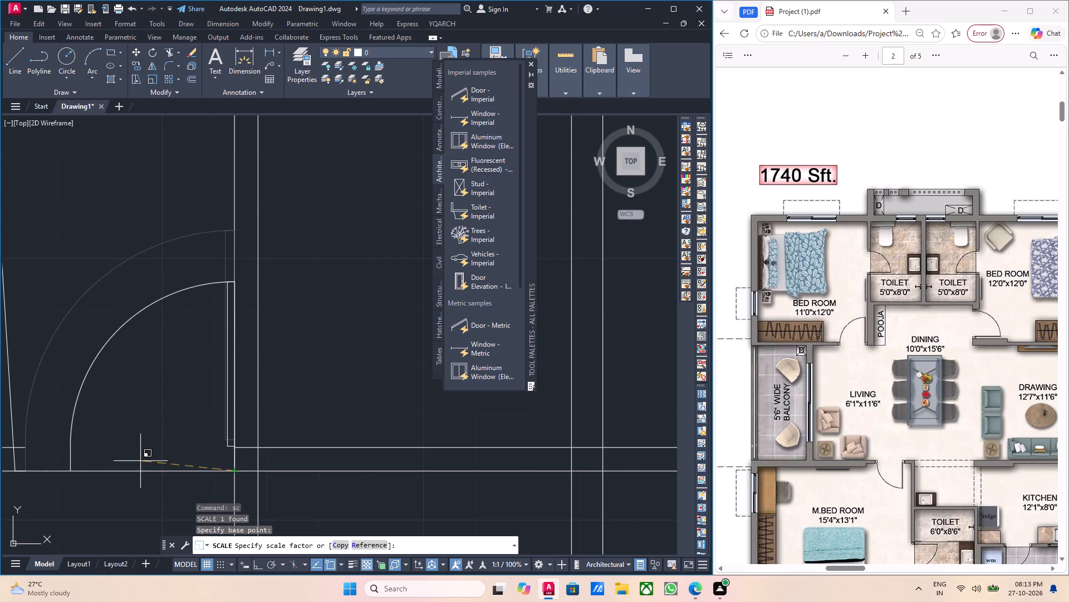
middle_drag(140, 461, 212, 437)
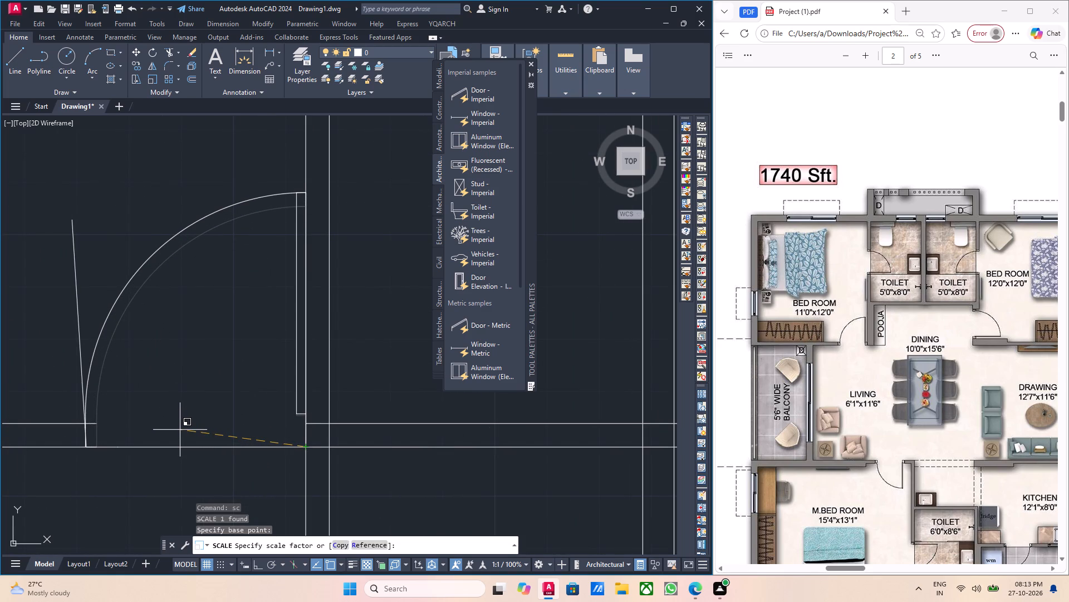
click(180, 430)
middle_drag(143, 394, 208, 438)
key(Escape)
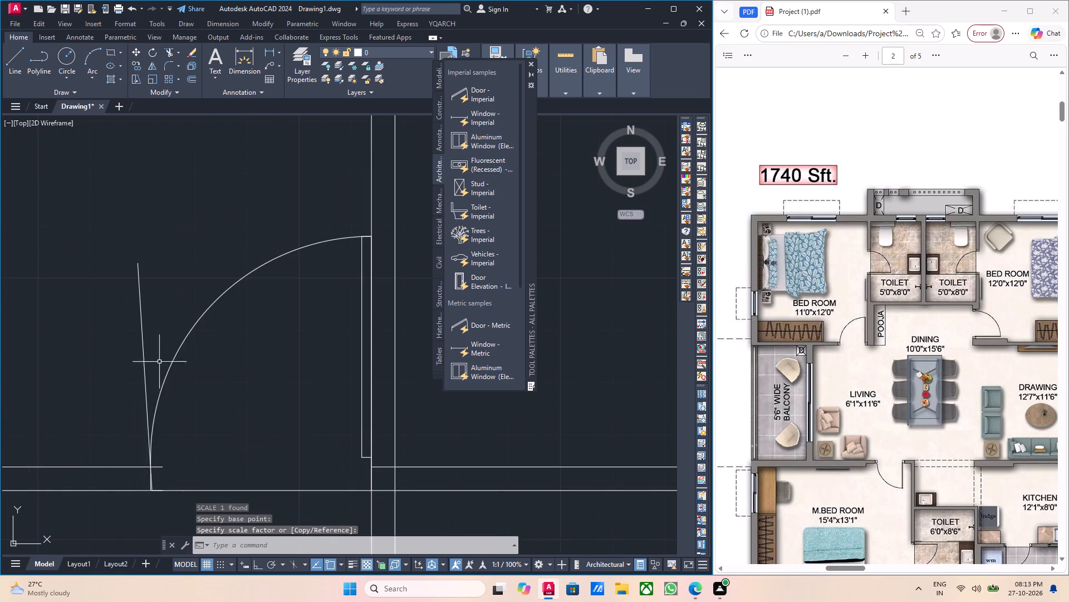
Delete the slanted reference line beside the door swing.
scroll(158, 351, up, 2)
drag(155, 348, 141, 347)
click(64, 339)
key(Delete)
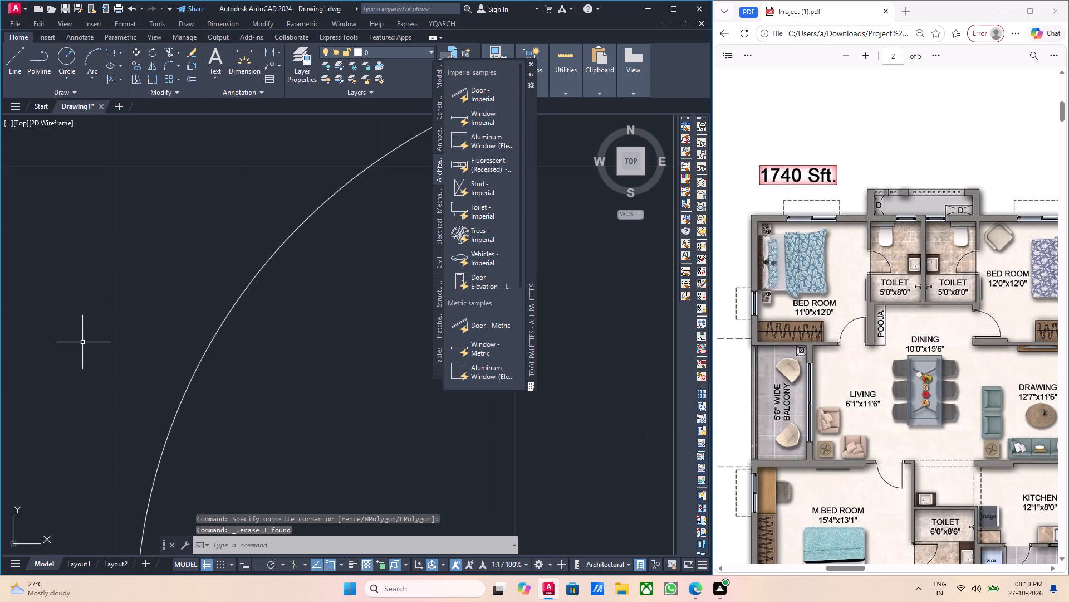
Stretch the end of the bedroom's upper wall line back to the door's free jamb.
scroll(82, 342, down, 4)
middle_drag(133, 397, 178, 387)
scroll(126, 384, up, 4)
middle_click(154, 405)
scroll(182, 392, down, 1)
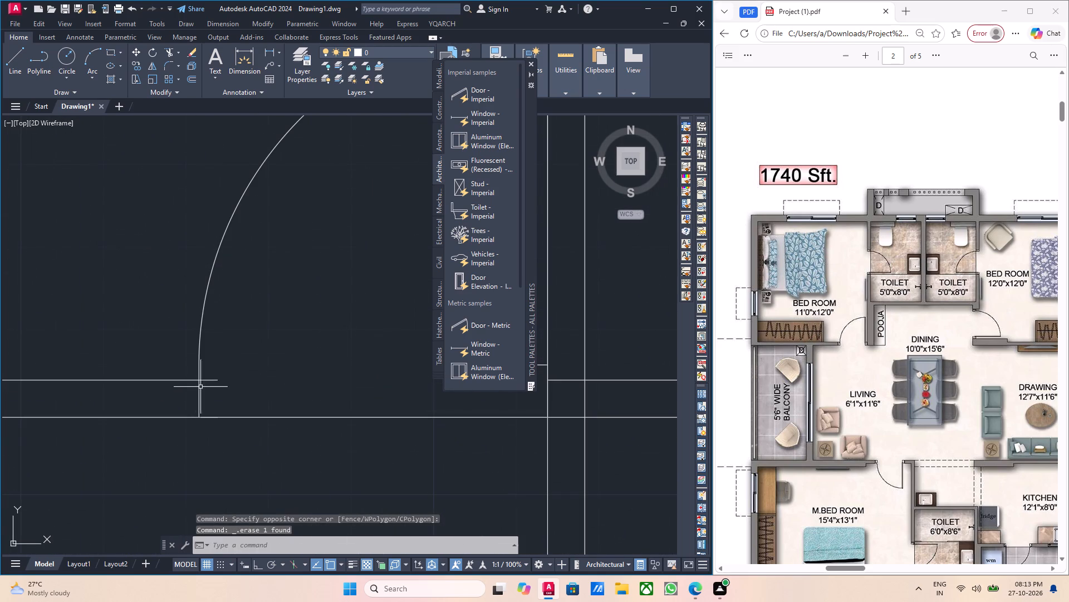
click(223, 381)
click(213, 378)
click(218, 381)
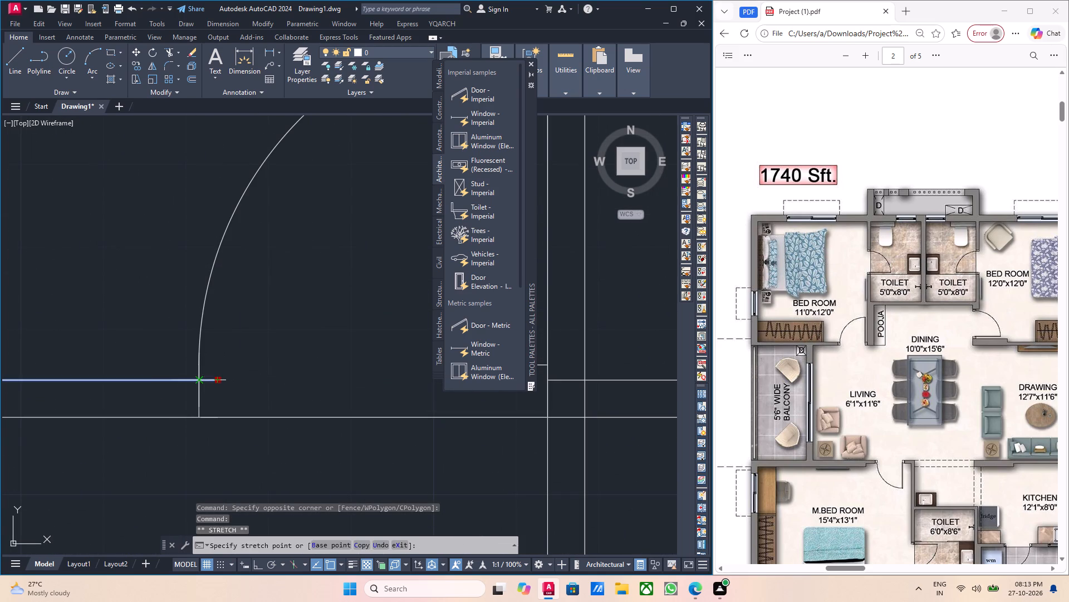
click(198, 381)
key(Escape)
scroll(198, 381, down, 4)
key(Escape)
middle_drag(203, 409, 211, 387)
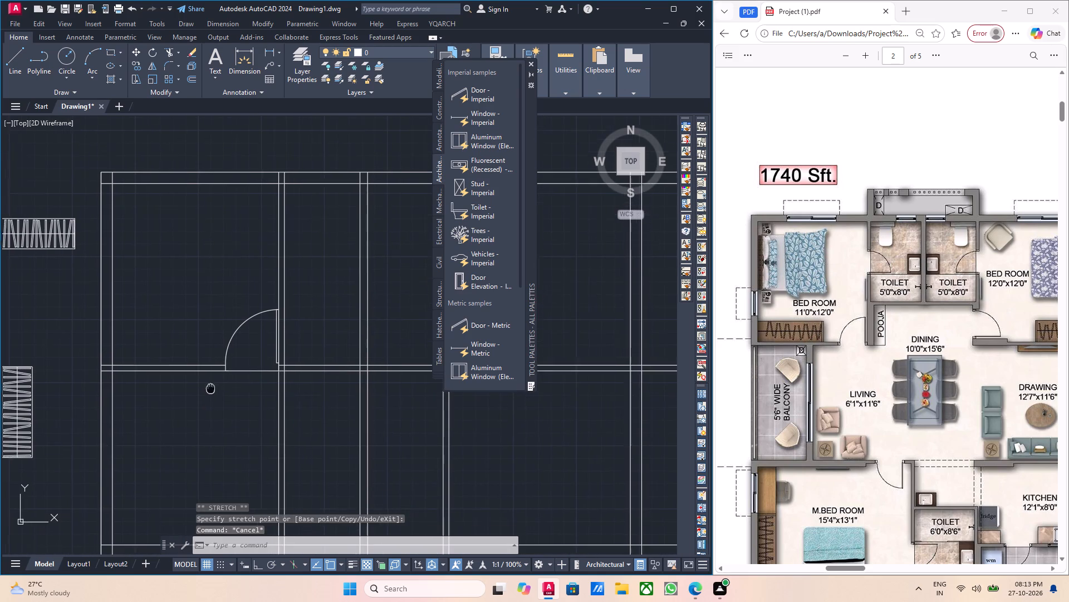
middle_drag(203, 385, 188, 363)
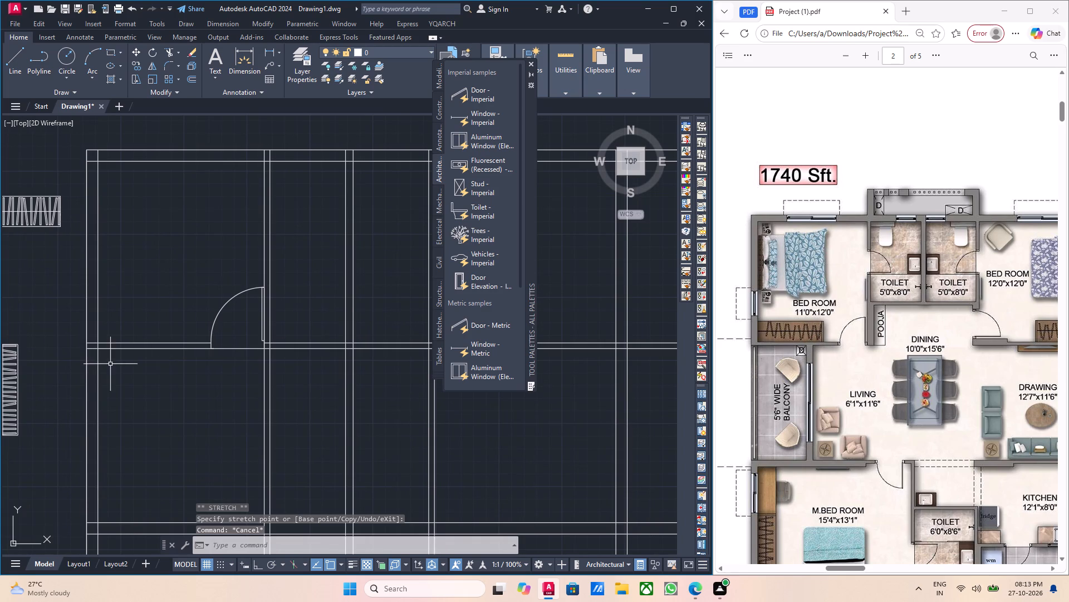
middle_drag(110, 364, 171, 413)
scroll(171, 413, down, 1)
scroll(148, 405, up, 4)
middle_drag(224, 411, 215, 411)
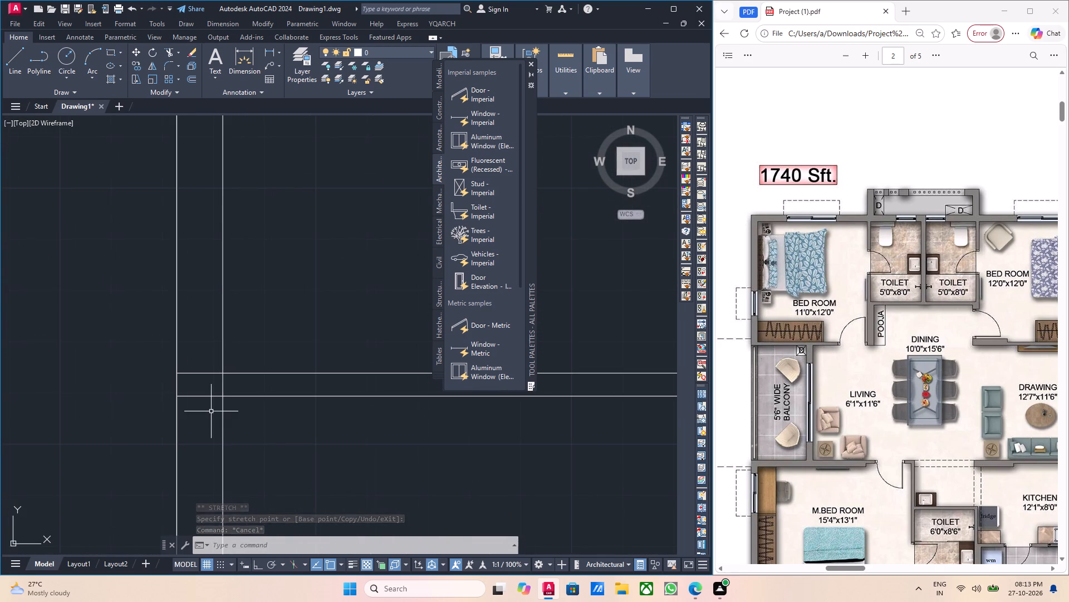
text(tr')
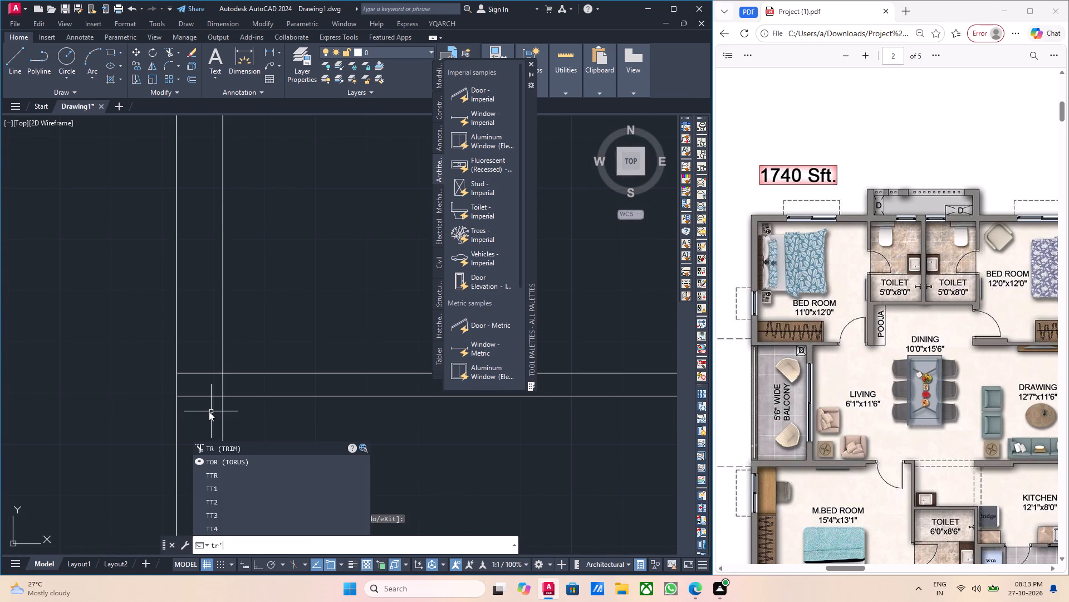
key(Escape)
Copy the horizontal wardrobe group from its lower-left corner to the upper-left bedroom's inner lower-left wall corner.
middle_drag(198, 400, 218, 440)
scroll(232, 433, up, 1)
scroll(232, 433, down, 3)
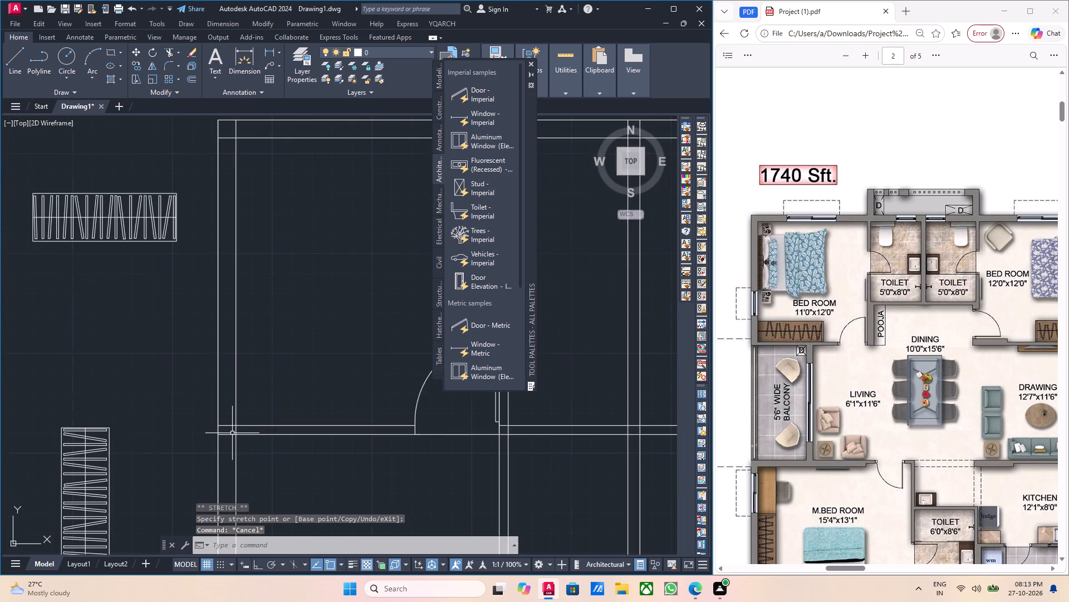
middle_drag(236, 434, 228, 479)
scroll(201, 441, down, 1)
middle_drag(193, 420, 201, 429)
scroll(182, 358, up, 2)
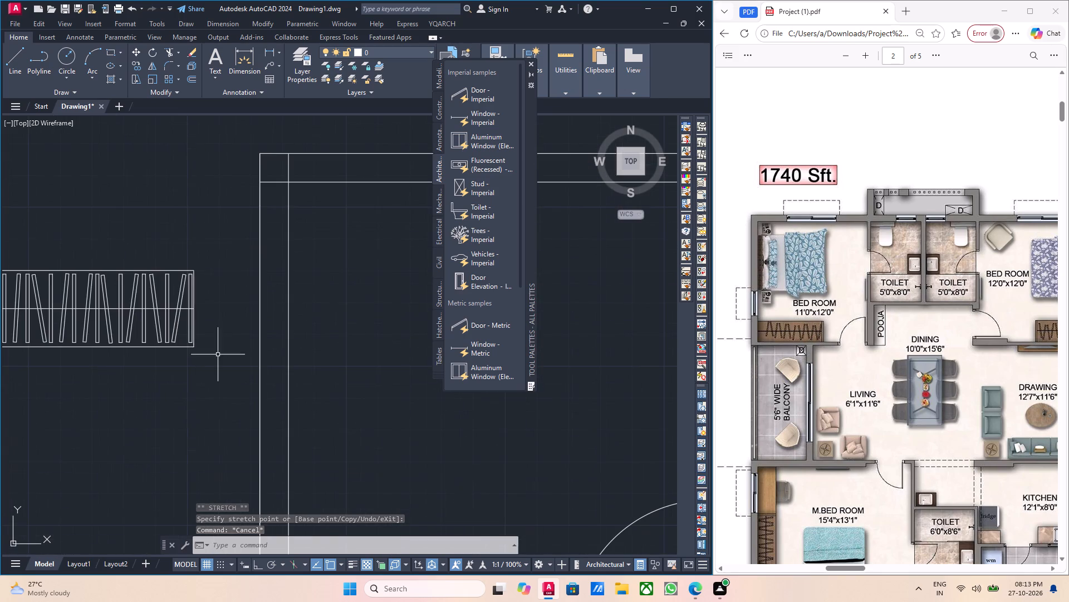
drag(218, 355, 209, 346)
middle_drag(126, 258, 203, 270)
click(28, 271)
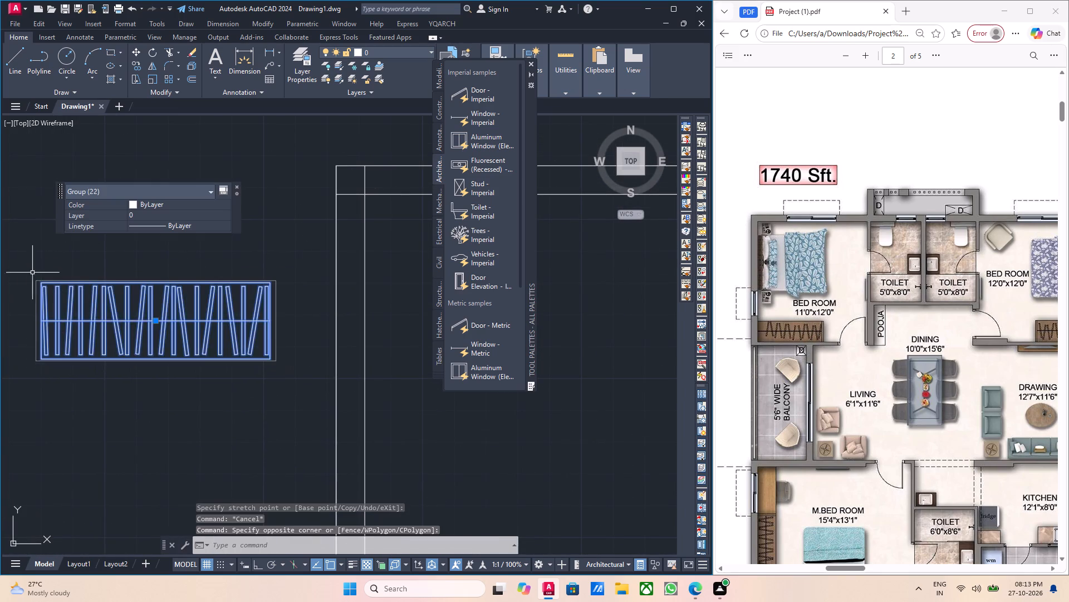
middle_drag(84, 321, 60, 296)
text(co)
key(Return)
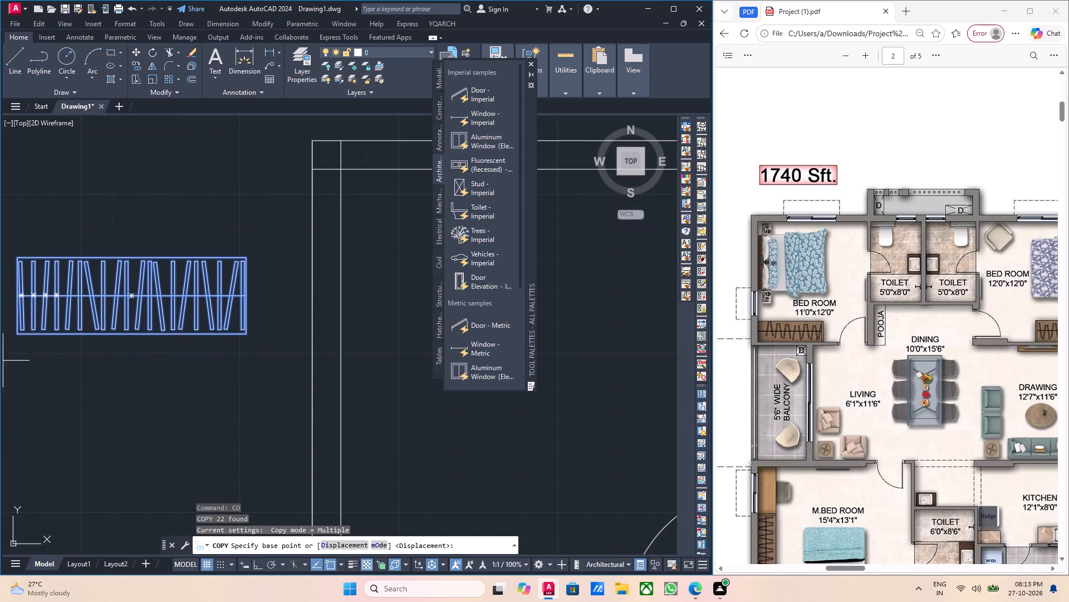
middle_drag(28, 361, 143, 346)
click(129, 319)
middle_drag(317, 474, 237, 339)
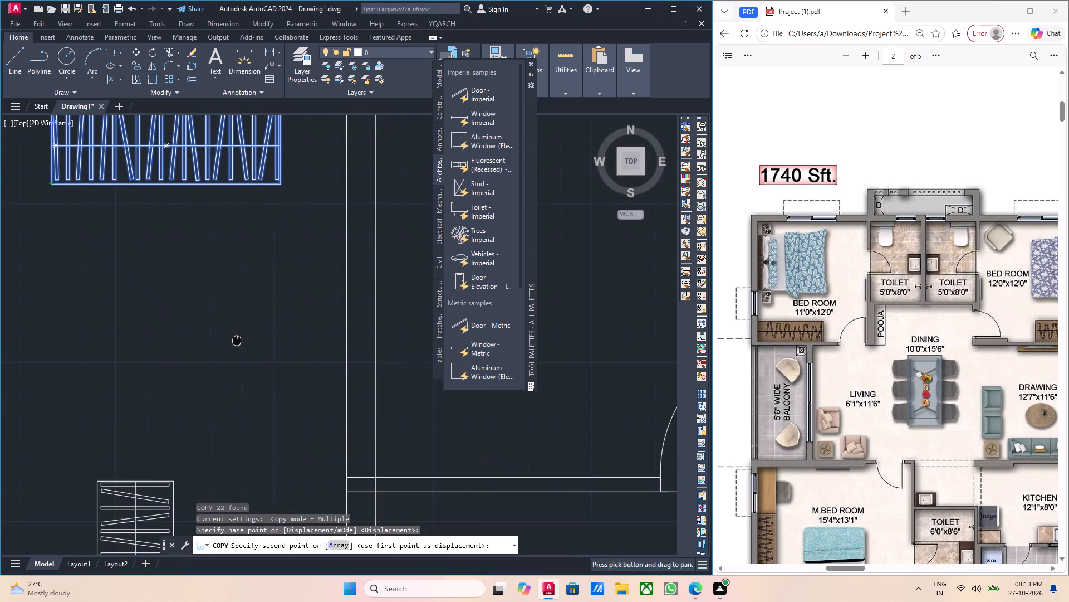
middle_drag(419, 499, 366, 441)
scroll(328, 433, up, 3)
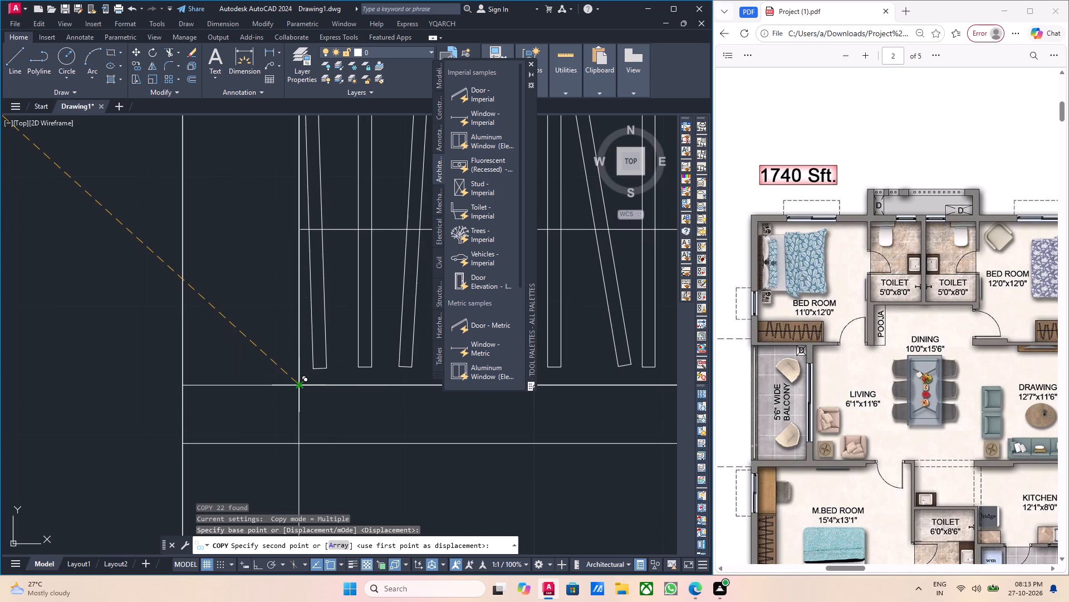
click(299, 386)
scroll(315, 431, down, 3)
key(Escape)
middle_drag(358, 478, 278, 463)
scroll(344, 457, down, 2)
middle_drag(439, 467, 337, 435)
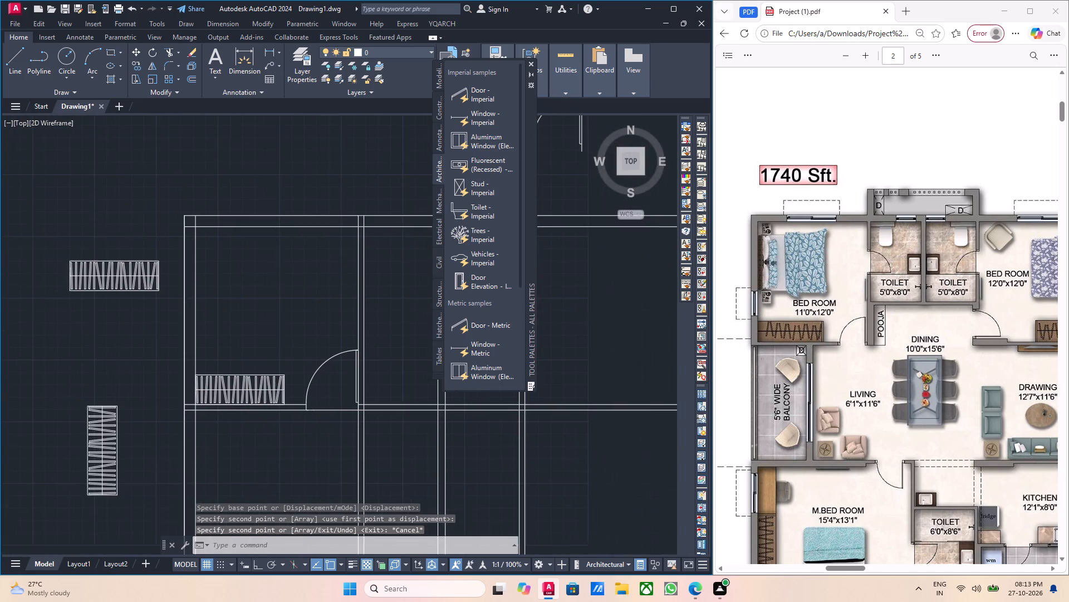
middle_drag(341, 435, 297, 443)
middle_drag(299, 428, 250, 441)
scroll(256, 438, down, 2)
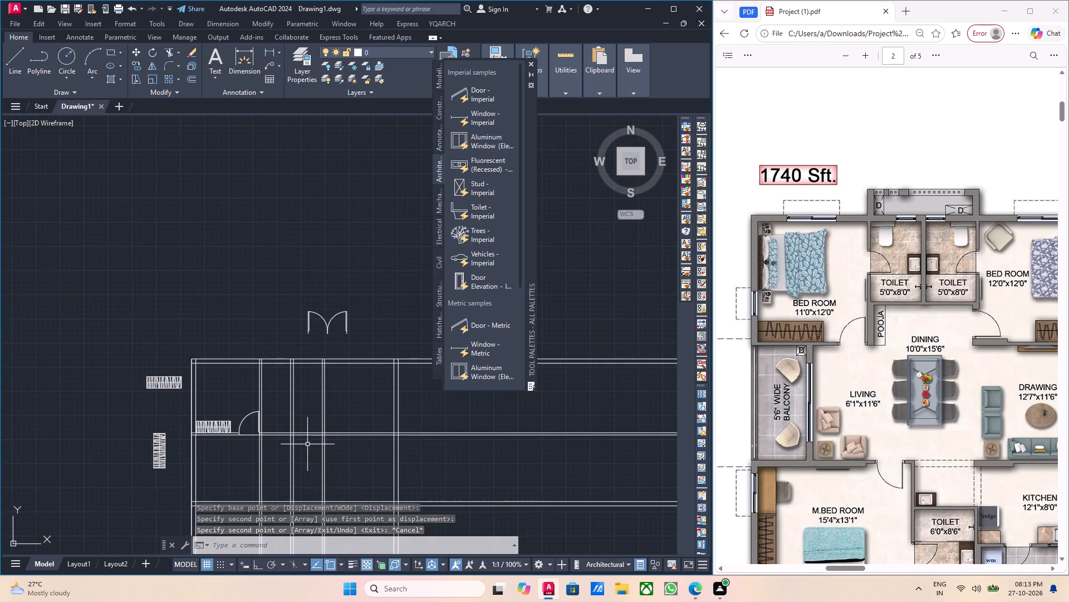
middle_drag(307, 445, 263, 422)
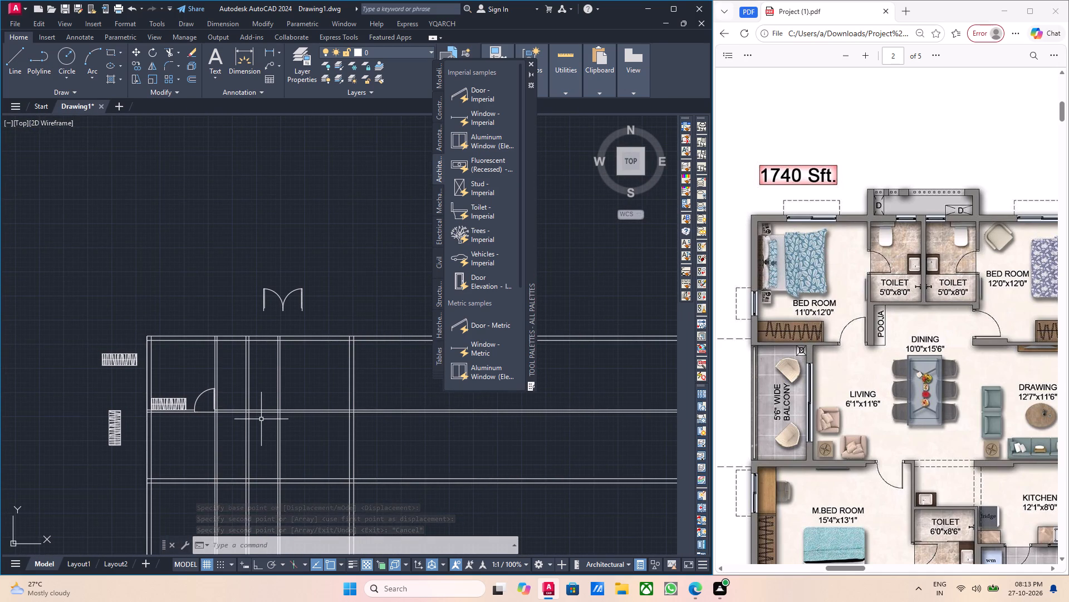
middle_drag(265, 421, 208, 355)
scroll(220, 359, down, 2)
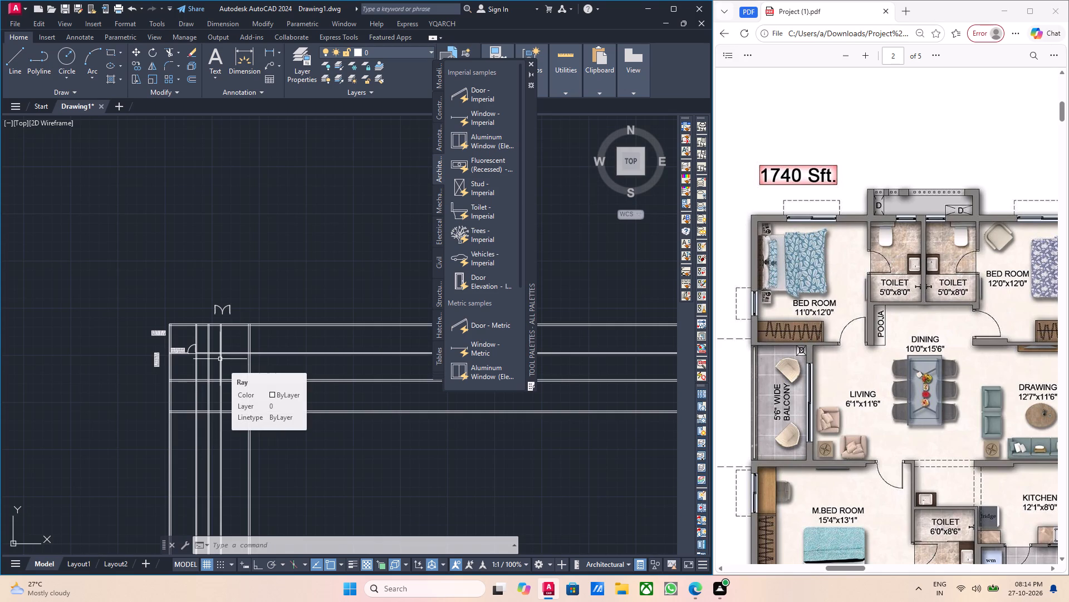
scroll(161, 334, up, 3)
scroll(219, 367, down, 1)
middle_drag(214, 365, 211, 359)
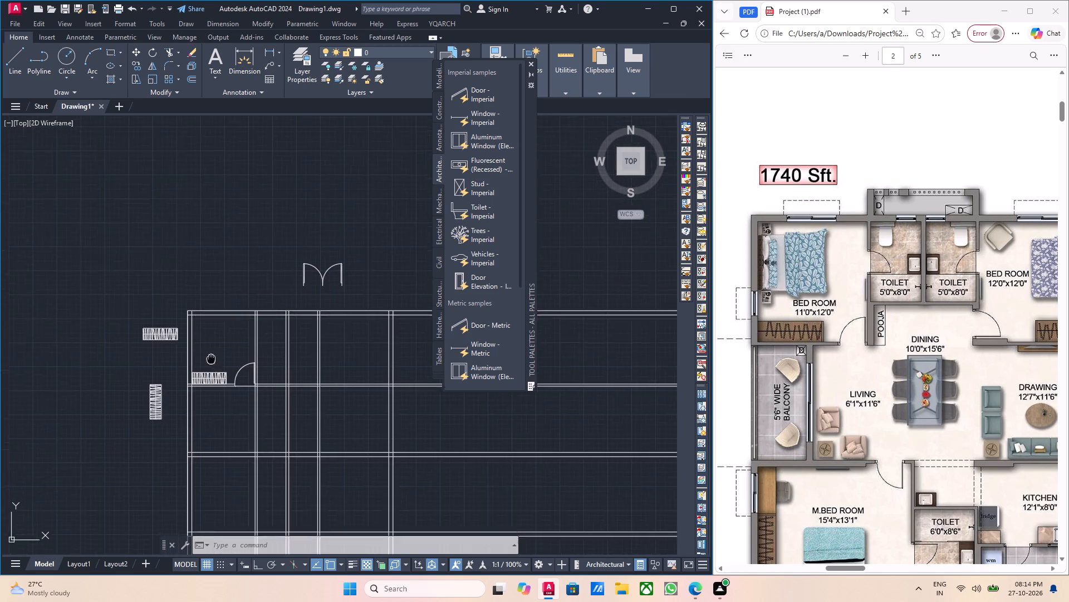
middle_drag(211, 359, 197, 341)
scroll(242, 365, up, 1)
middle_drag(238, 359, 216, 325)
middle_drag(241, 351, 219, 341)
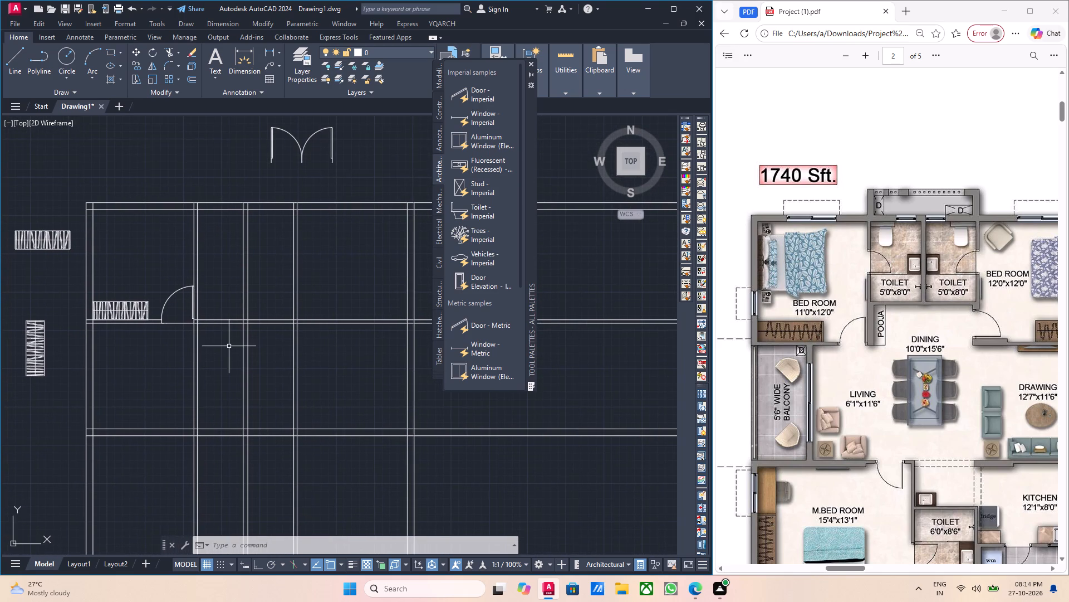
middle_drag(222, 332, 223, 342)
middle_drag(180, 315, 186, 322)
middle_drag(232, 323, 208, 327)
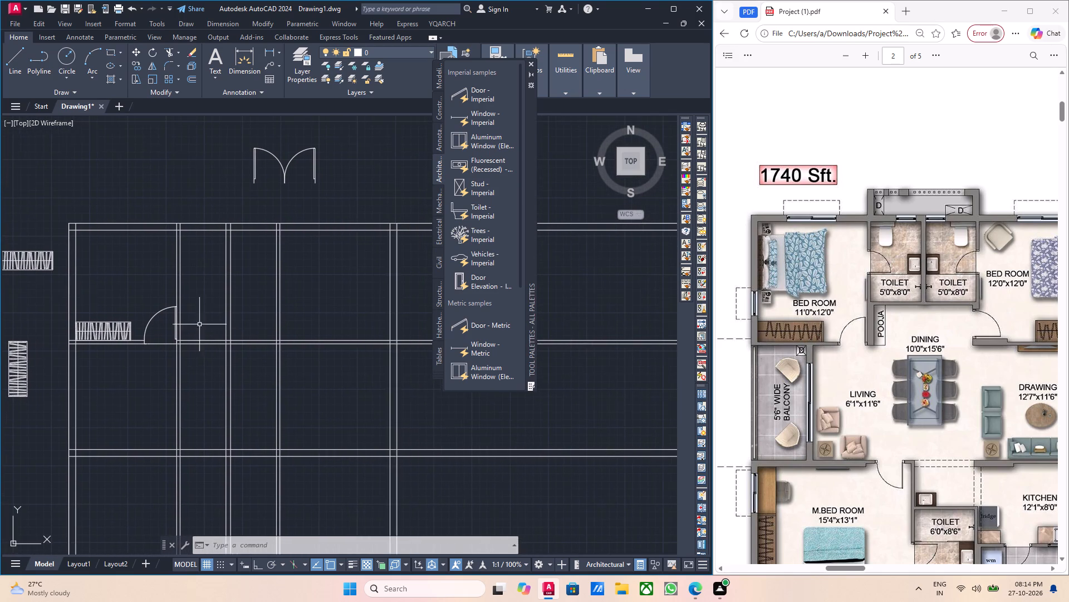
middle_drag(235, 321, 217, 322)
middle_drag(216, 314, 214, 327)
Copy the inner line of the top exterior wall 8' downward from its left end.
scroll(185, 257, up, 1)
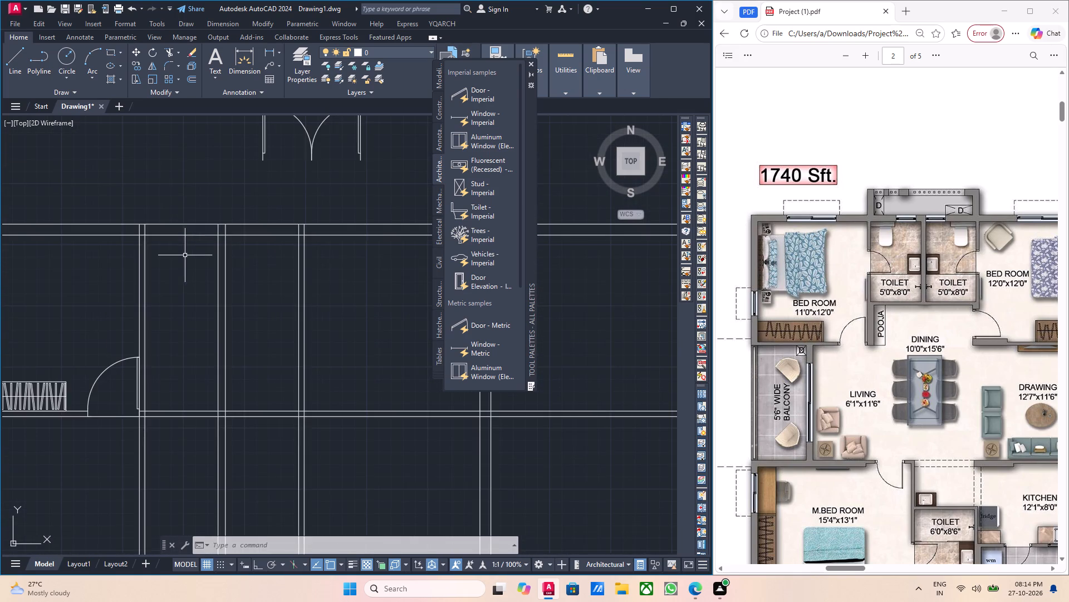
scroll(175, 244, up, 2)
scroll(175, 243, down, 1)
middle_drag(170, 250, 299, 271)
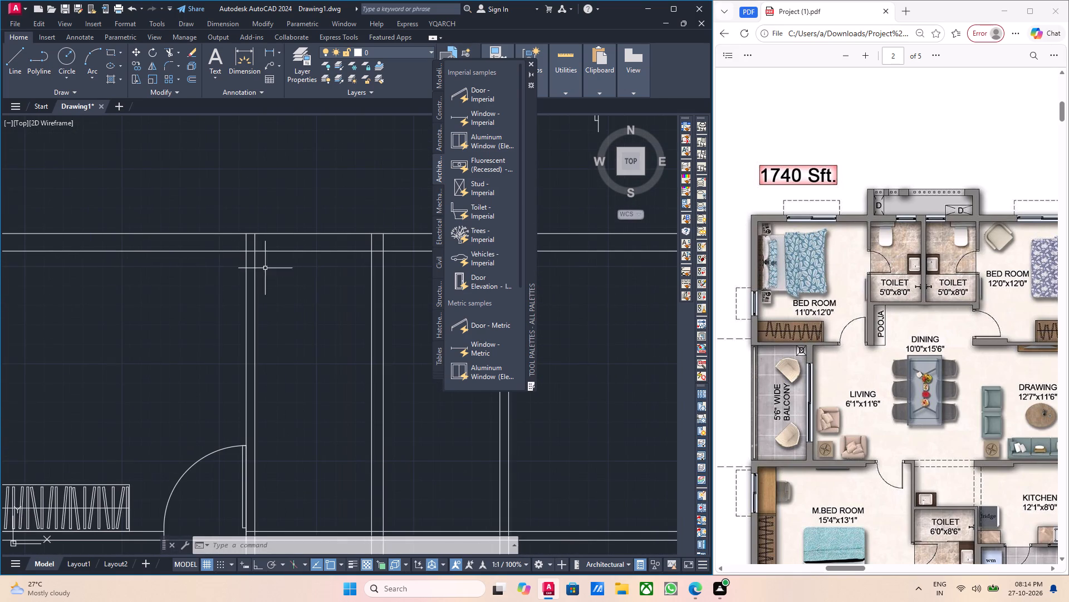
drag(214, 259, 204, 256)
click(191, 252)
click(335, 269)
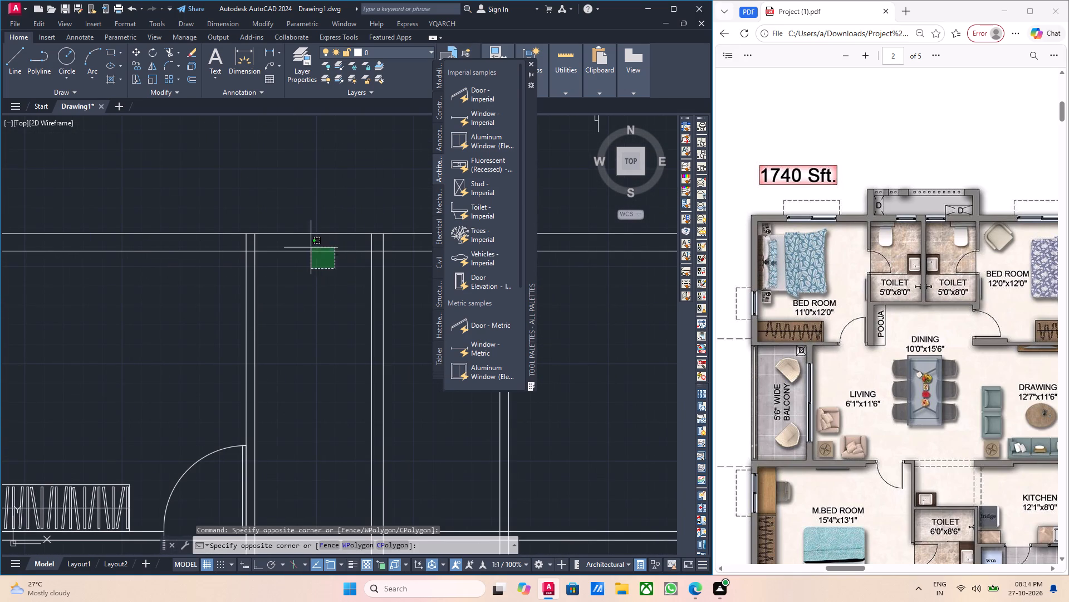
click(311, 247)
middle_drag(396, 332, 372, 332)
text(co)
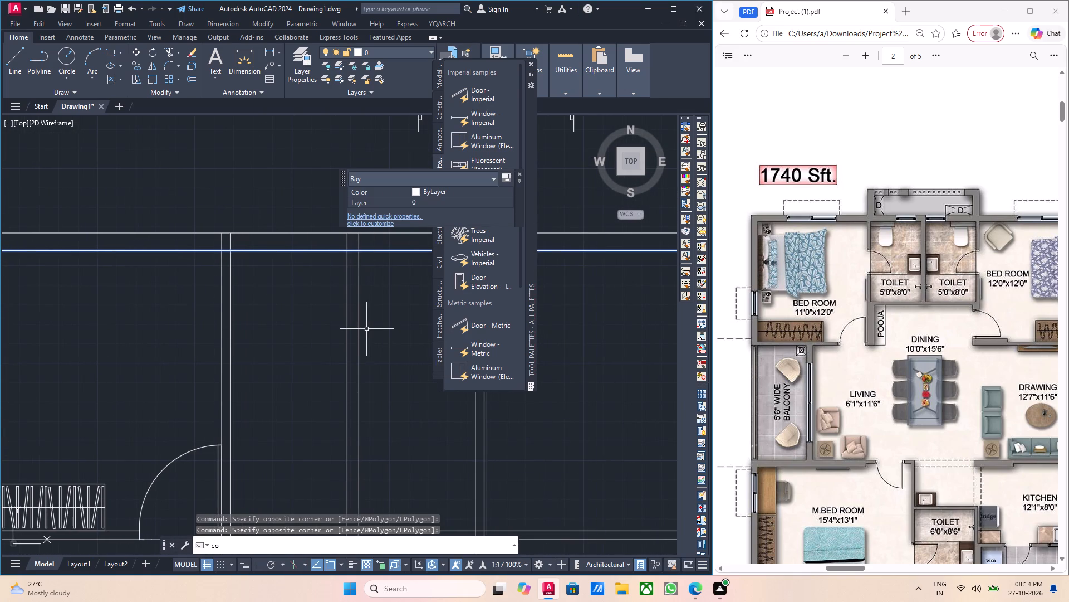
key(Return)
scroll(265, 304, down, 3)
middle_drag(202, 320, 263, 312)
scroll(252, 295, up, 4)
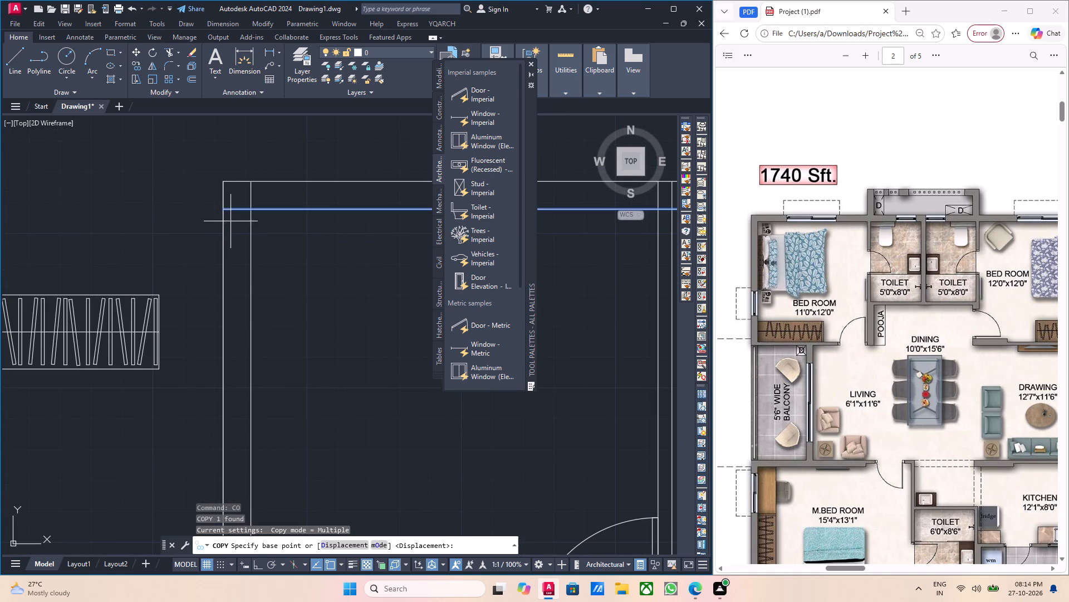
click(223, 211)
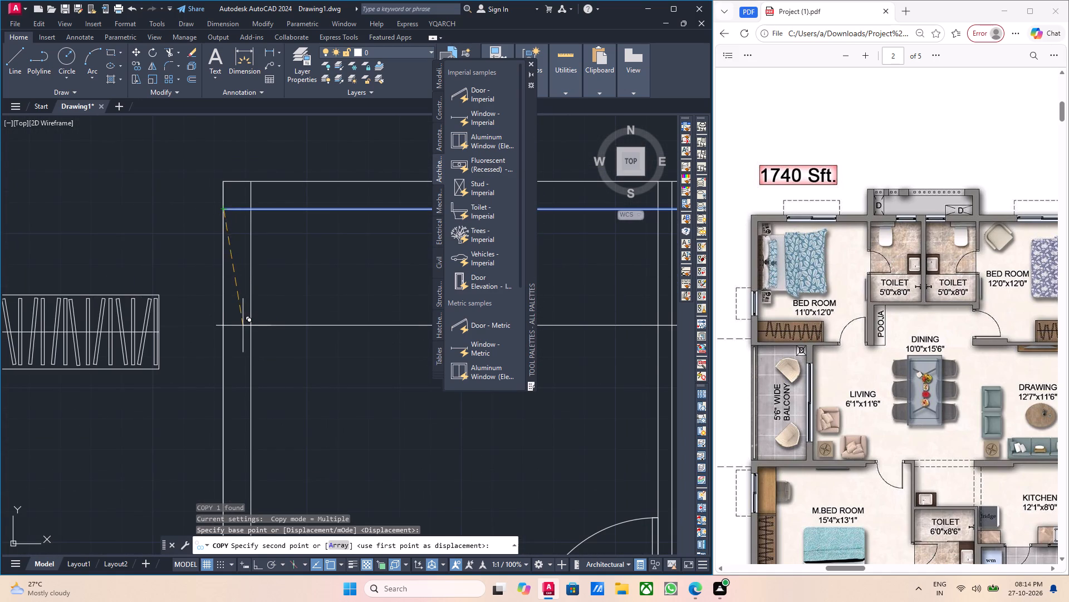
scroll(243, 326, down, 1)
key(8)
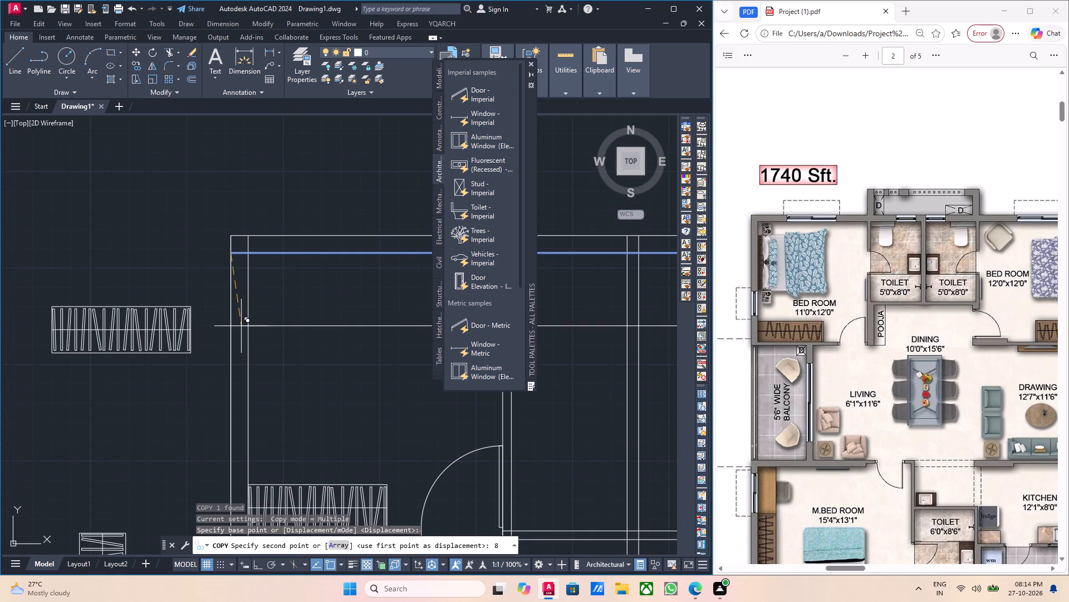
key(apostrophe)
key(Return)
scroll(241, 329, down, 1)
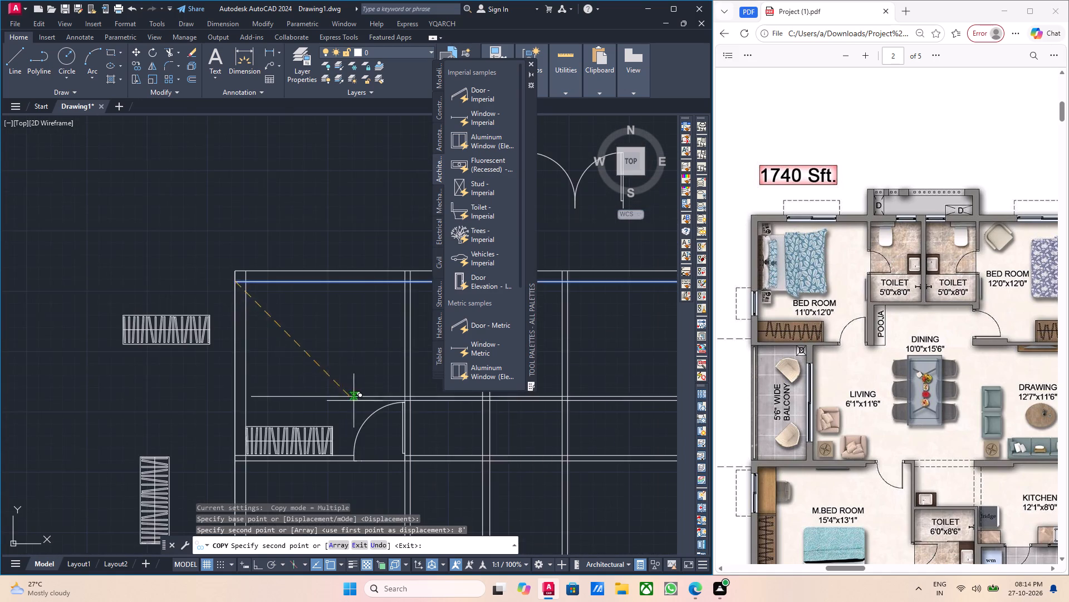
middle_drag(331, 402, 251, 375)
key(Escape)
Stretch the left end of the copied horizontal line to the inner face of the upper-left bedroom's right wall.
scroll(322, 365, up, 2)
middle_drag(339, 357, 231, 355)
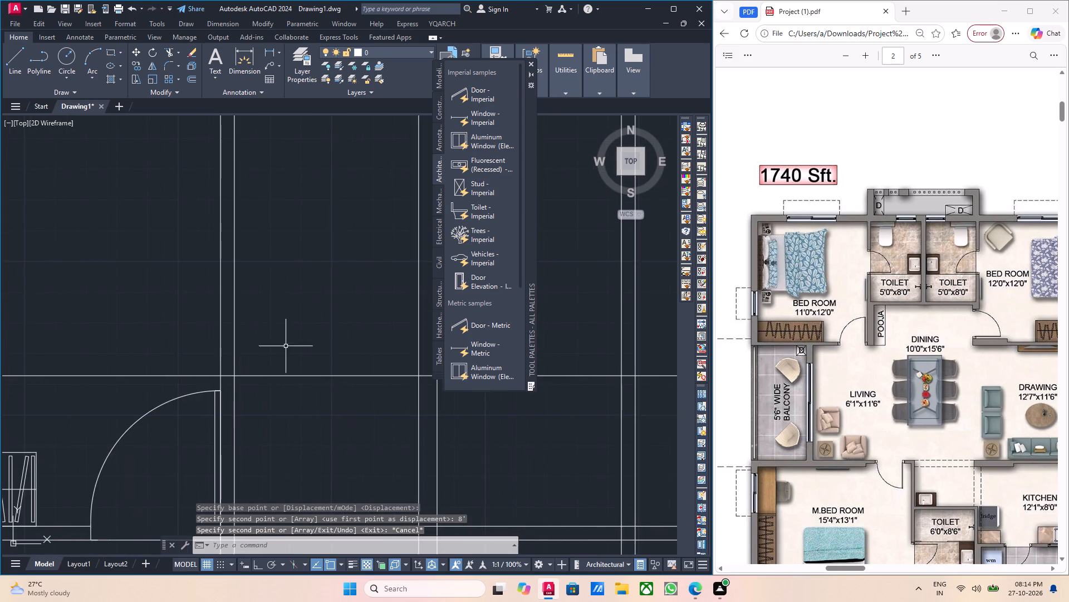
middle_drag(286, 346, 258, 350)
middle_drag(288, 349, 226, 370)
scroll(265, 369, down, 2)
middle_drag(305, 373, 236, 379)
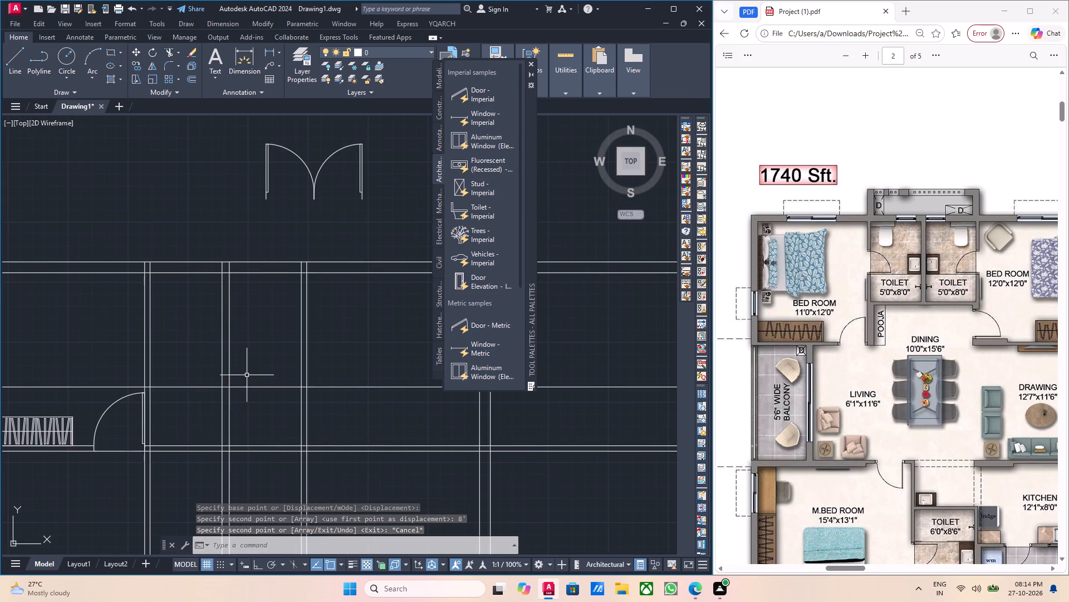
scroll(208, 420, up, 1)
middle_drag(207, 407, 302, 395)
drag(283, 377, 278, 368)
click(264, 355)
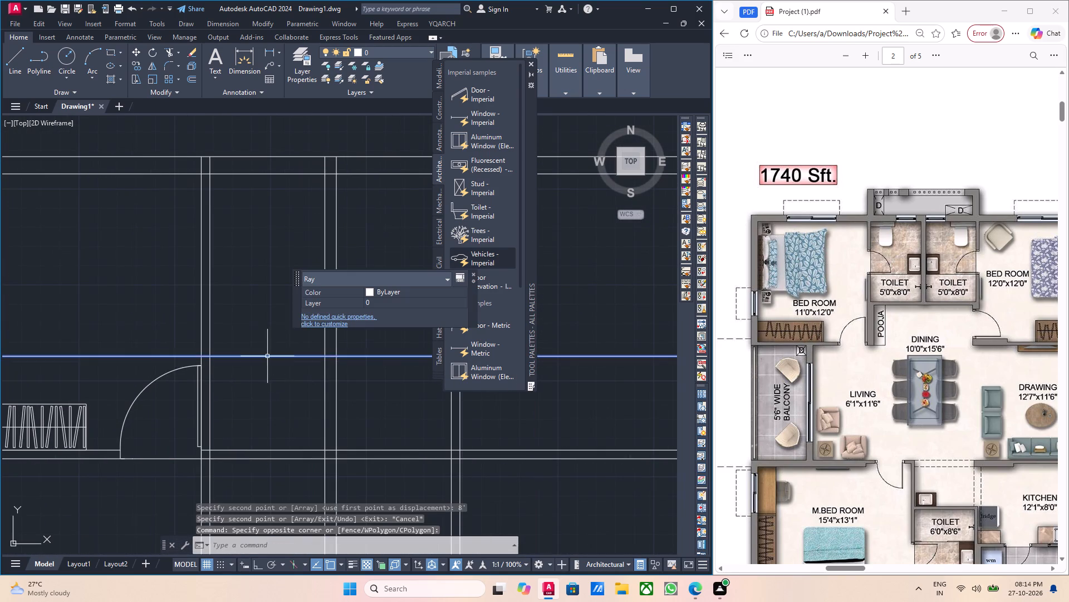
middle_drag(198, 361, 421, 361)
click(176, 358)
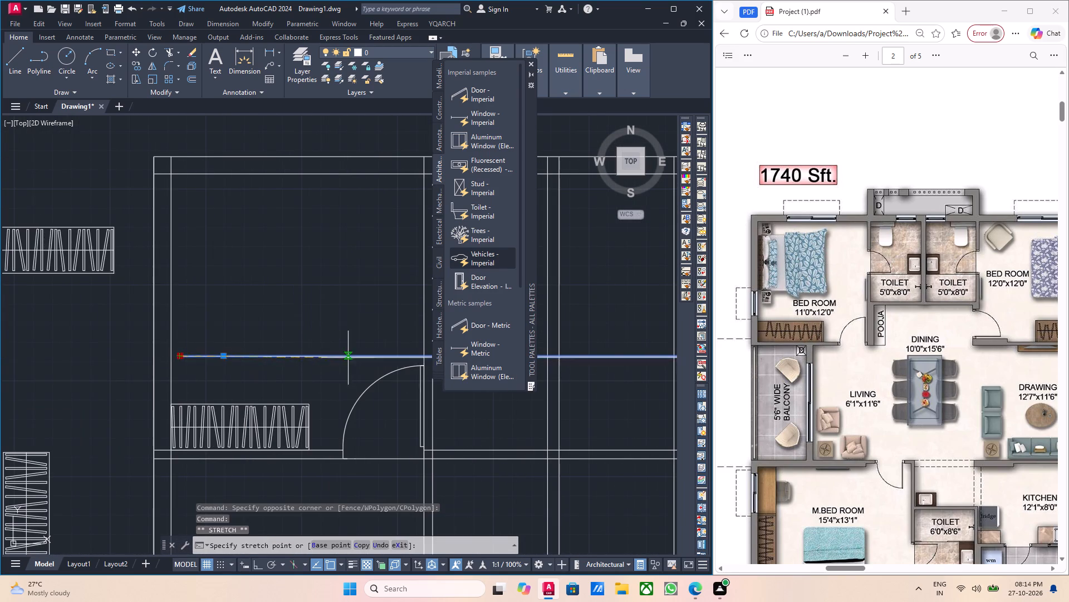
middle_drag(352, 357, 187, 362)
click(258, 360)
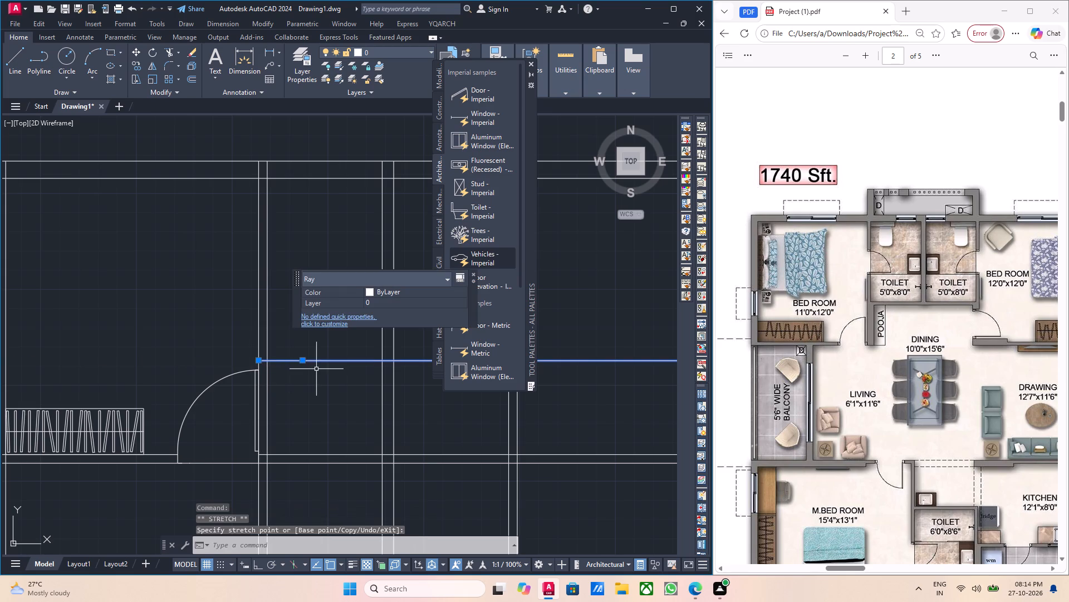
key(Escape)
Offset the new horizontal line of the toilets' lower wall 4.5" downward to form the wall thickness.
middle_drag(381, 392, 214, 352)
scroll(211, 347, down, 1)
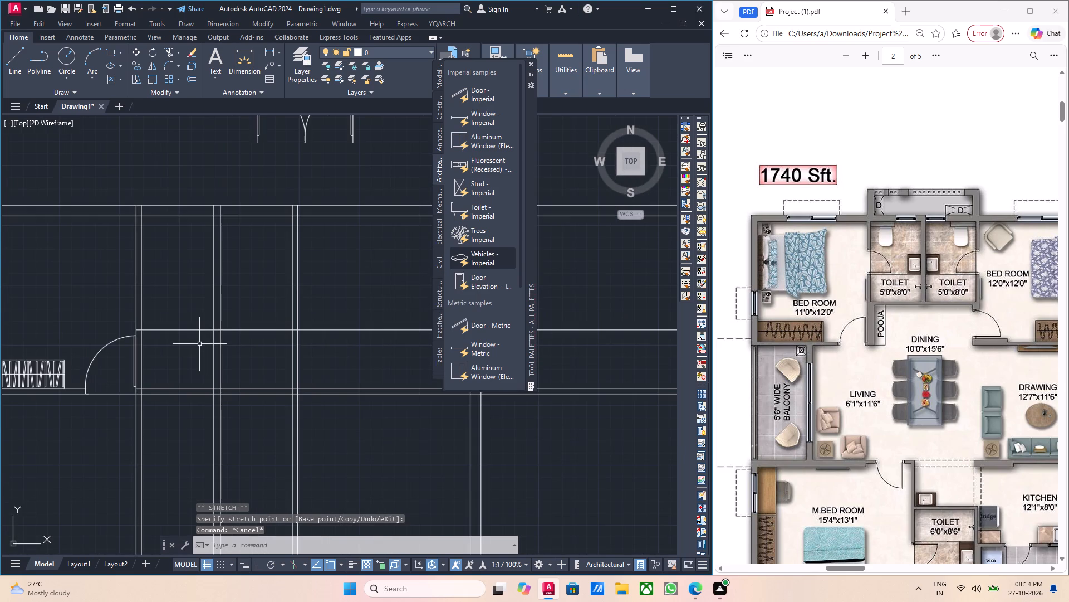
middle_drag(199, 344, 126, 334)
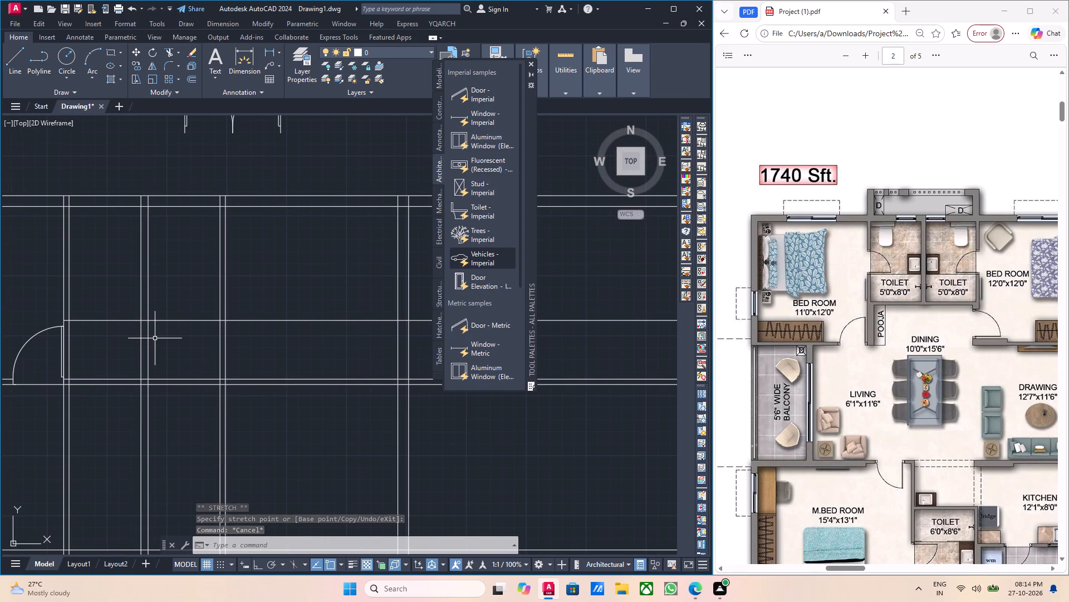
scroll(155, 338, up, 2)
middle_drag(177, 348, 224, 383)
drag(311, 337, 295, 327)
click(279, 317)
middle_drag(347, 370, 318, 360)
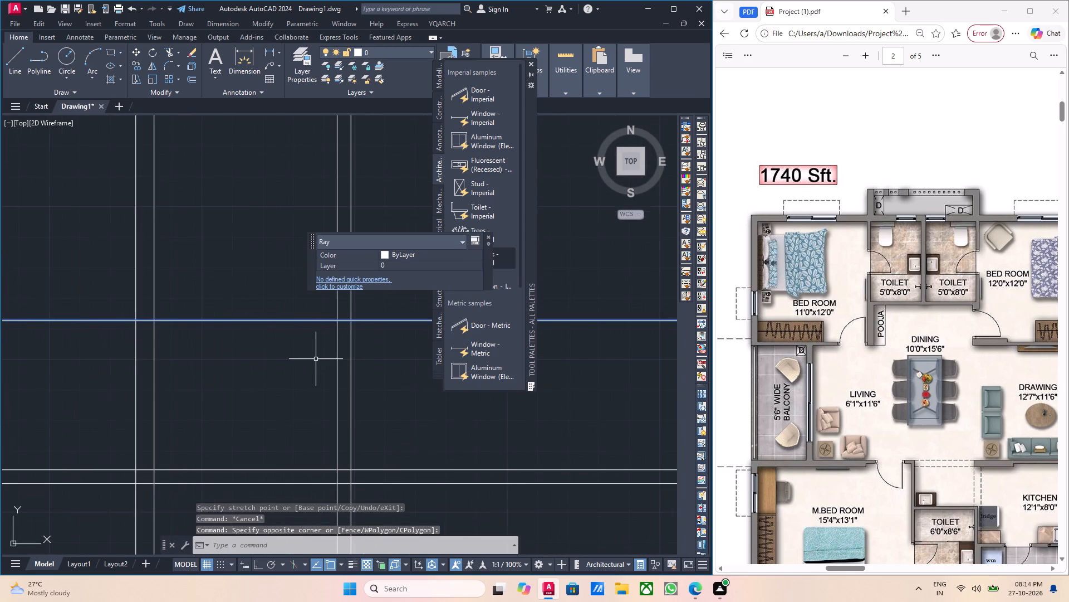
key(o)
key(Return)
scroll(213, 347, down, 2)
middle_drag(195, 352, 258, 344)
scroll(176, 331, up, 3)
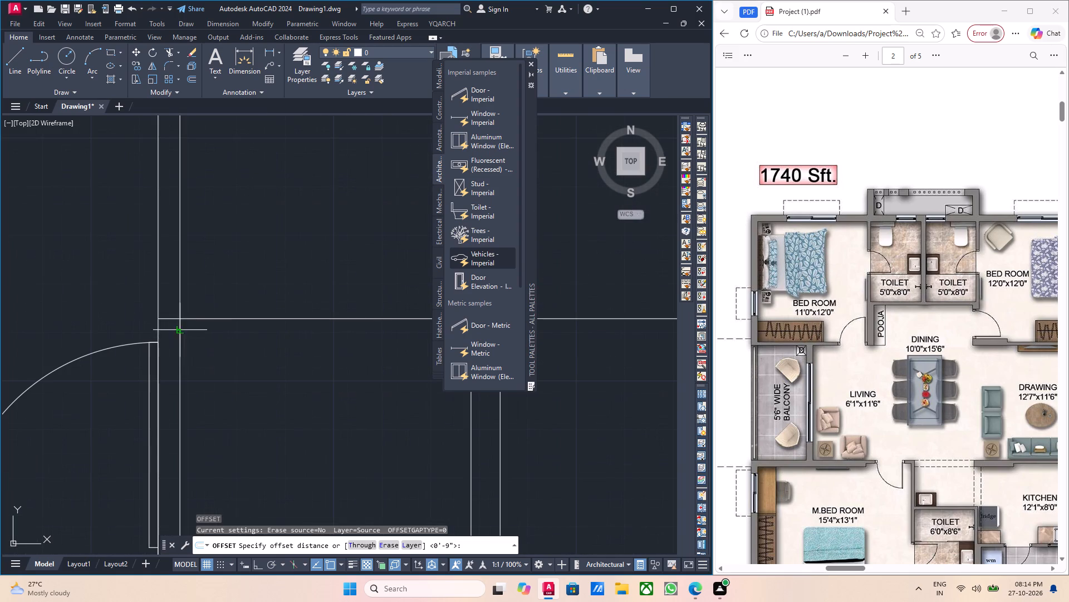
click(159, 319)
text(4.5)
key(Return)
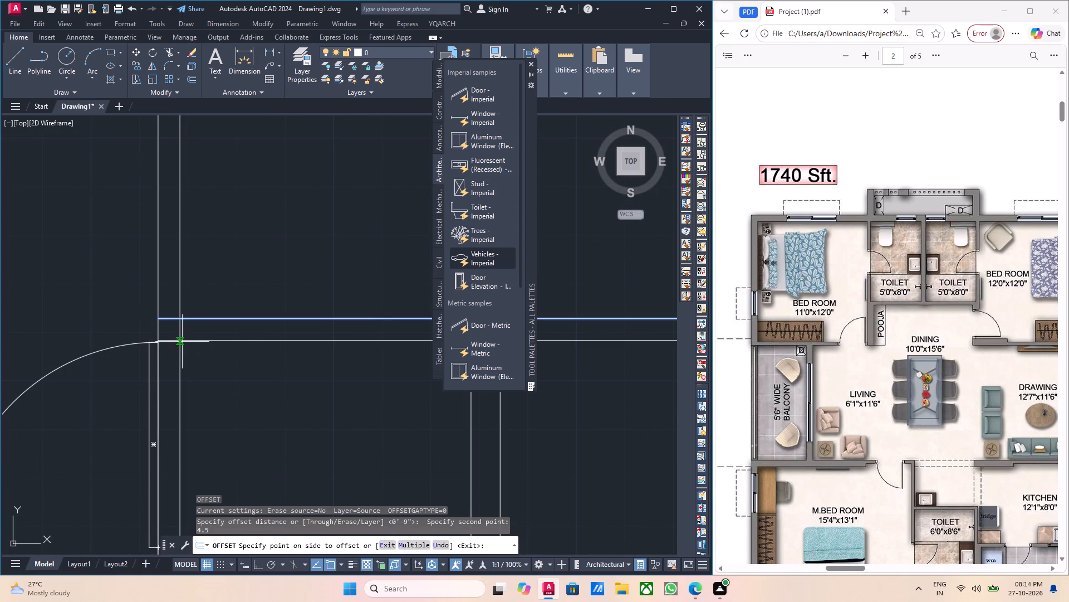
click(224, 347)
scroll(224, 347, down, 2)
middle_drag(258, 410, 247, 381)
key(Escape)
middle_drag(233, 375, 274, 389)
middle_drag(277, 389, 226, 397)
middle_drag(237, 391, 212, 430)
middle_drag(207, 385, 211, 404)
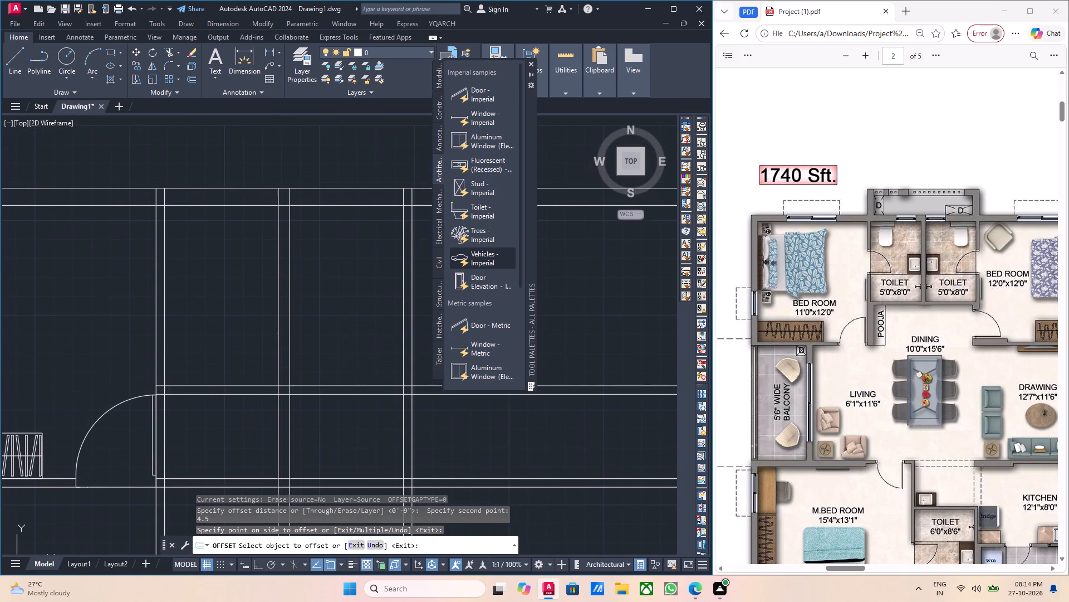
key(Escape)
Offset the upper line of the toilets' lower wall 3' upward as a door opening reference.
middle_drag(211, 403, 180, 344)
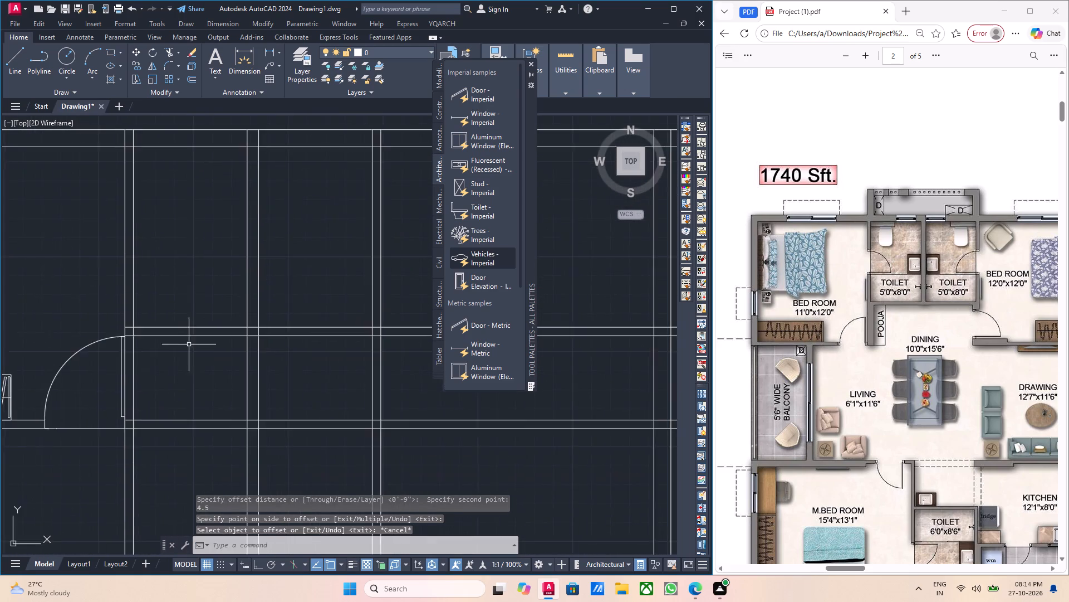
scroll(195, 340, down, 1)
scroll(120, 344, up, 3)
middle_drag(141, 339, 50, 342)
scroll(65, 339, down, 3)
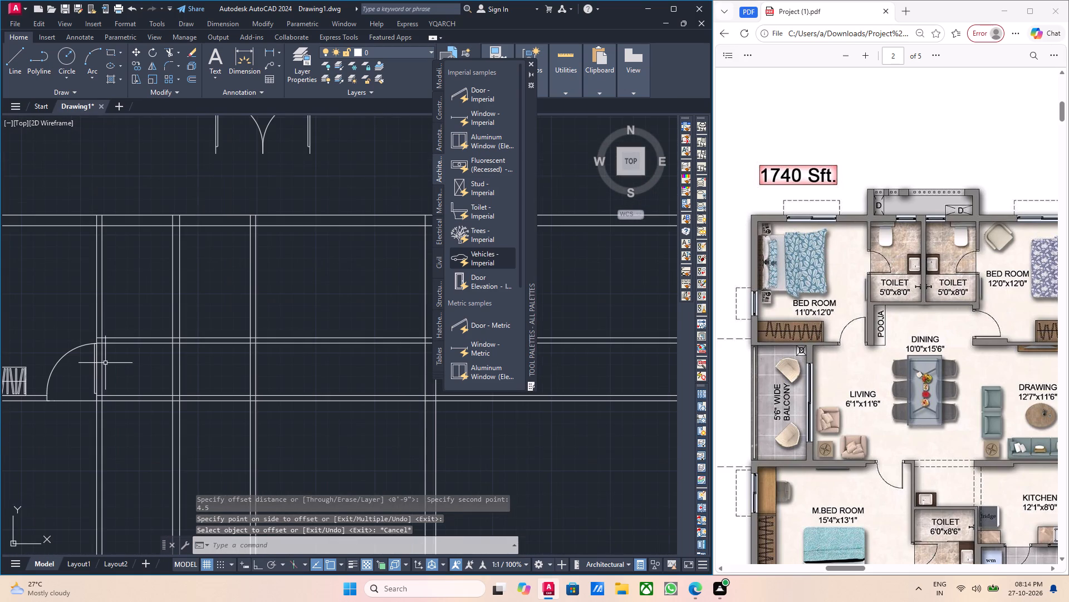
middle_drag(121, 370, 127, 374)
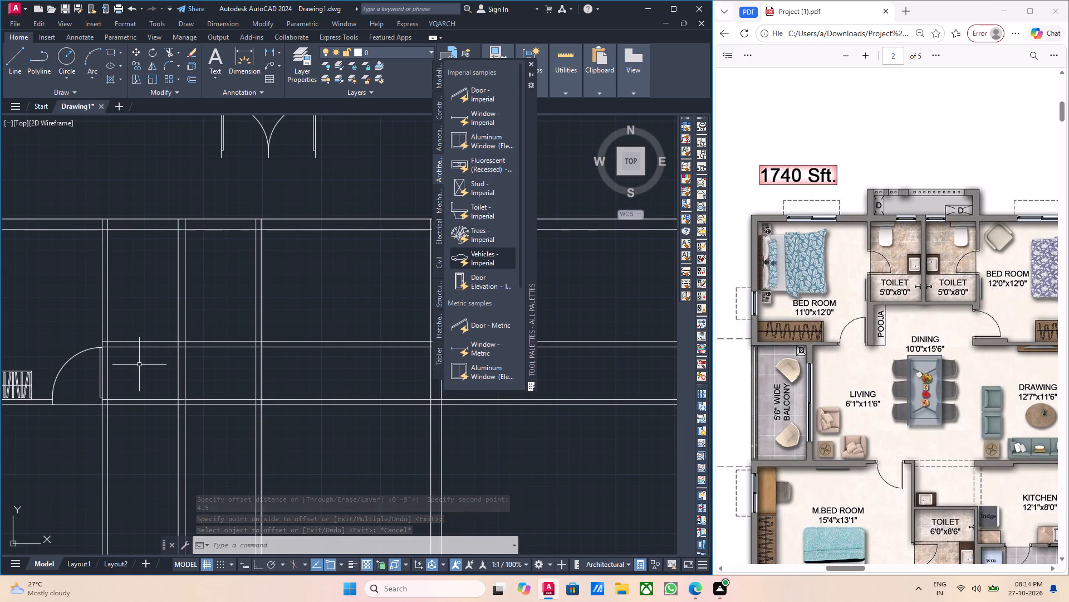
middle_click(180, 363)
scroll(88, 336, up, 3)
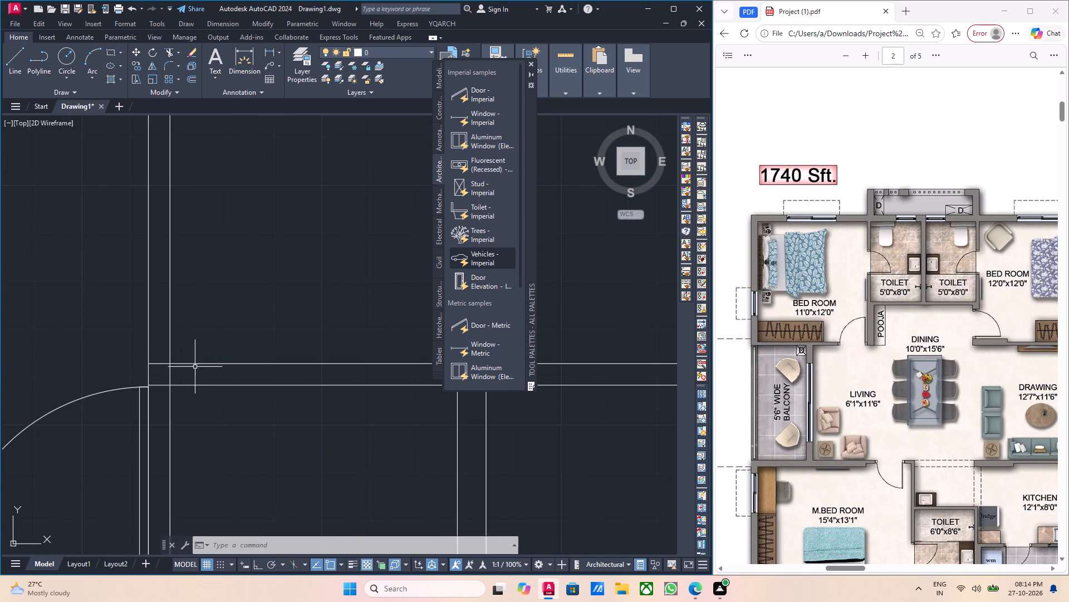
click(198, 368)
click(191, 360)
middle_drag(384, 397, 367, 395)
key(o)
key(Return)
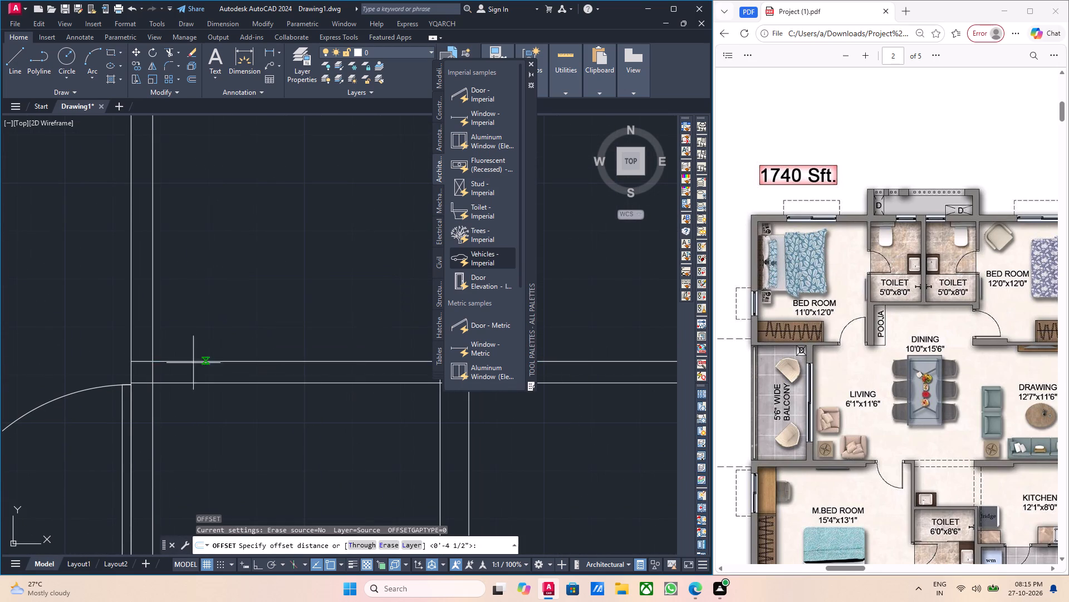
click(130, 363)
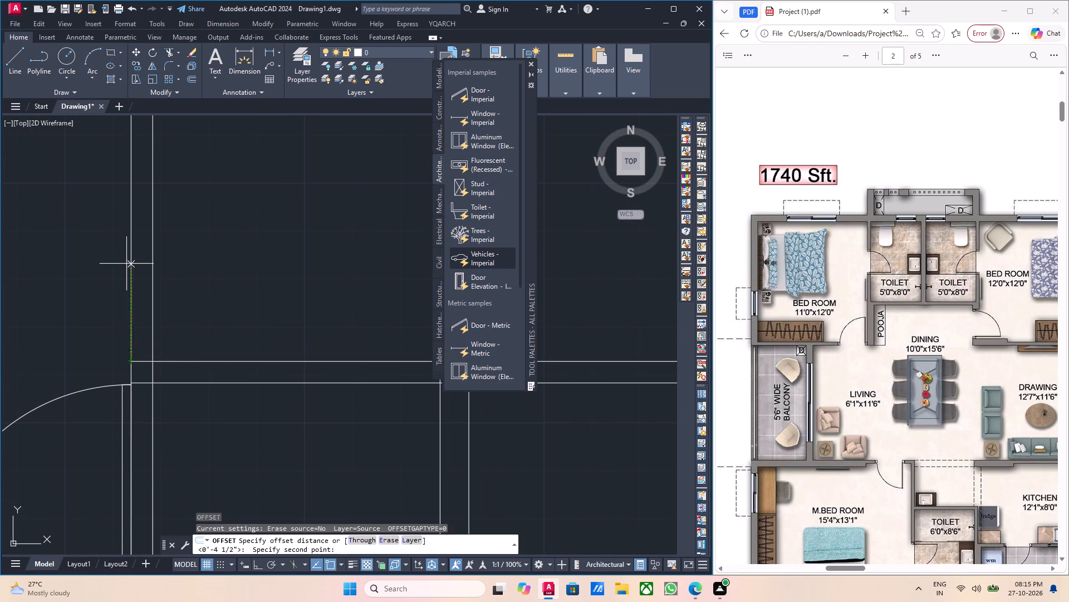
text(3')
key(Return)
click(220, 281)
scroll(220, 281, down, 3)
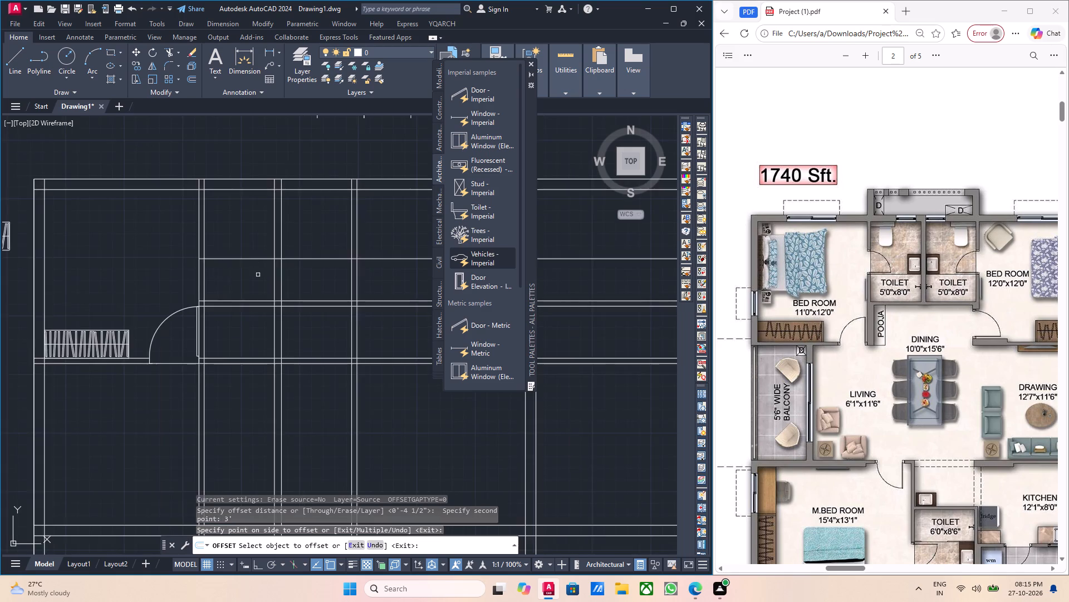
middle_drag(259, 283, 234, 333)
key(Escape)
Copy the right leaf of the double door above the plan to the blank space over the upper-left bedroom's right wall.
scroll(220, 318, up, 2)
middle_drag(223, 322, 225, 368)
middle_drag(214, 346, 214, 371)
middle_drag(213, 378, 218, 407)
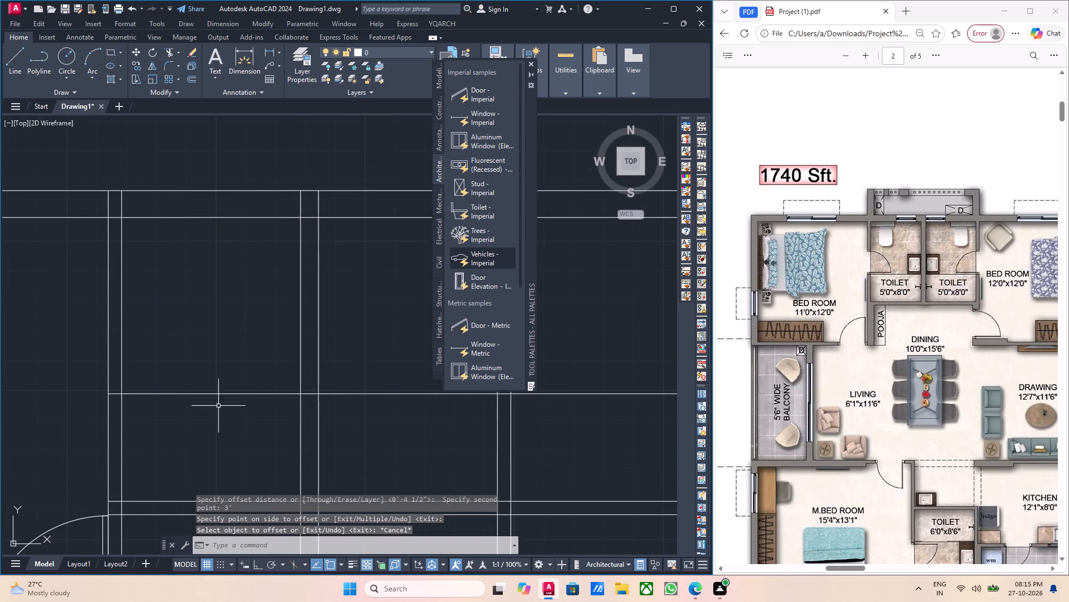
scroll(216, 402, down, 2)
middle_drag(227, 401, 224, 414)
middle_drag(205, 368, 216, 390)
scroll(199, 383, up, 1)
middle_drag(242, 399, 129, 378)
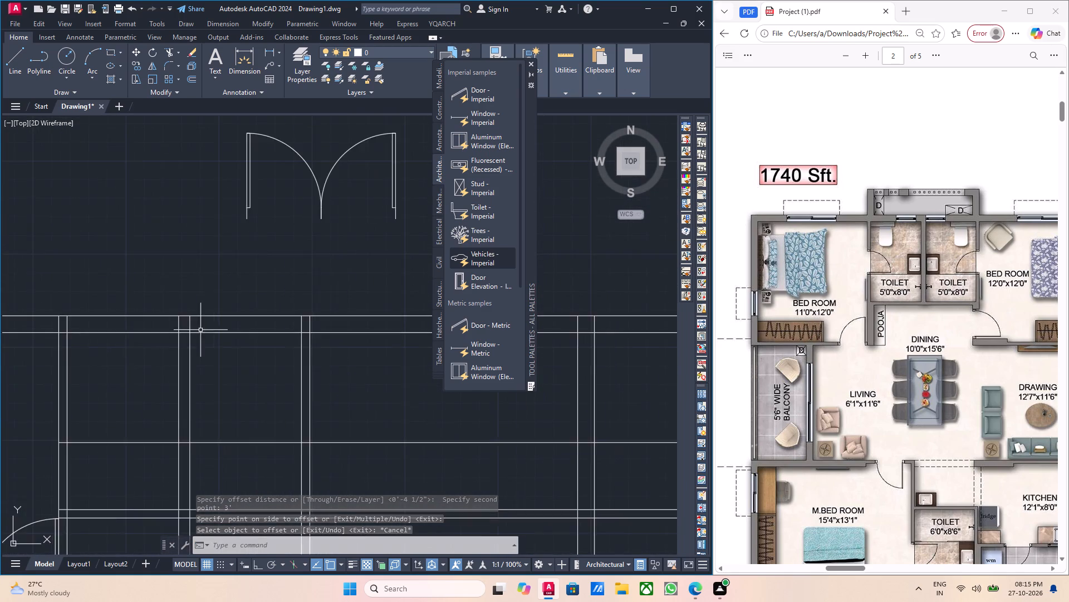
middle_drag(213, 344, 178, 395)
middle_drag(365, 304, 315, 326)
middle_drag(336, 295, 335, 318)
drag(328, 292, 328, 292)
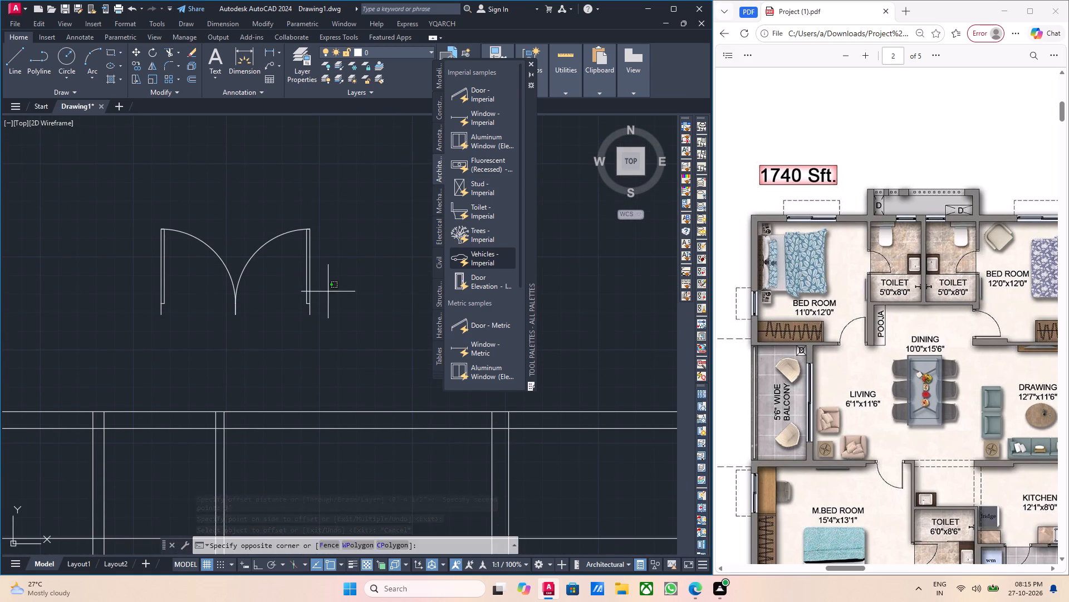
drag(328, 292, 318, 285)
click(282, 266)
middle_drag(399, 341, 367, 309)
text(co)
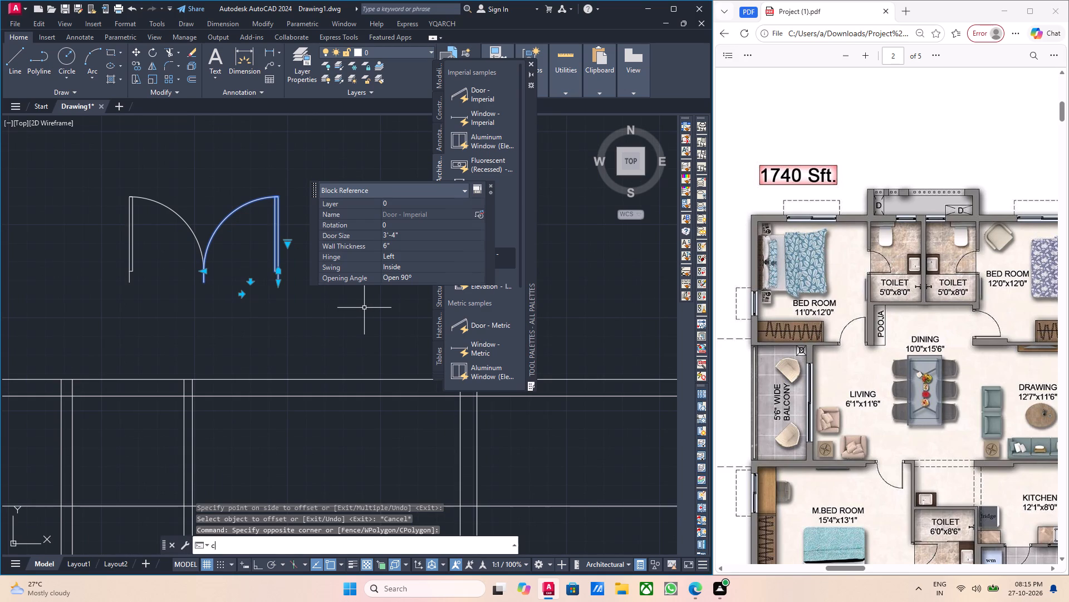
key(Return)
click(277, 287)
middle_drag(292, 414, 283, 294)
scroll(216, 424, down, 2)
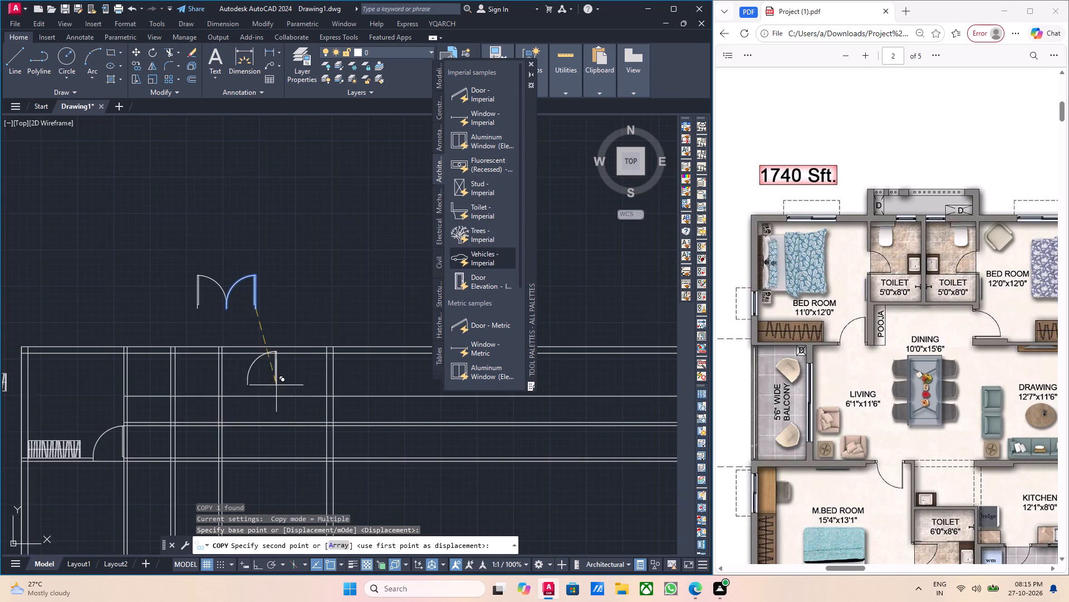
middle_drag(222, 389, 256, 375)
click(165, 300)
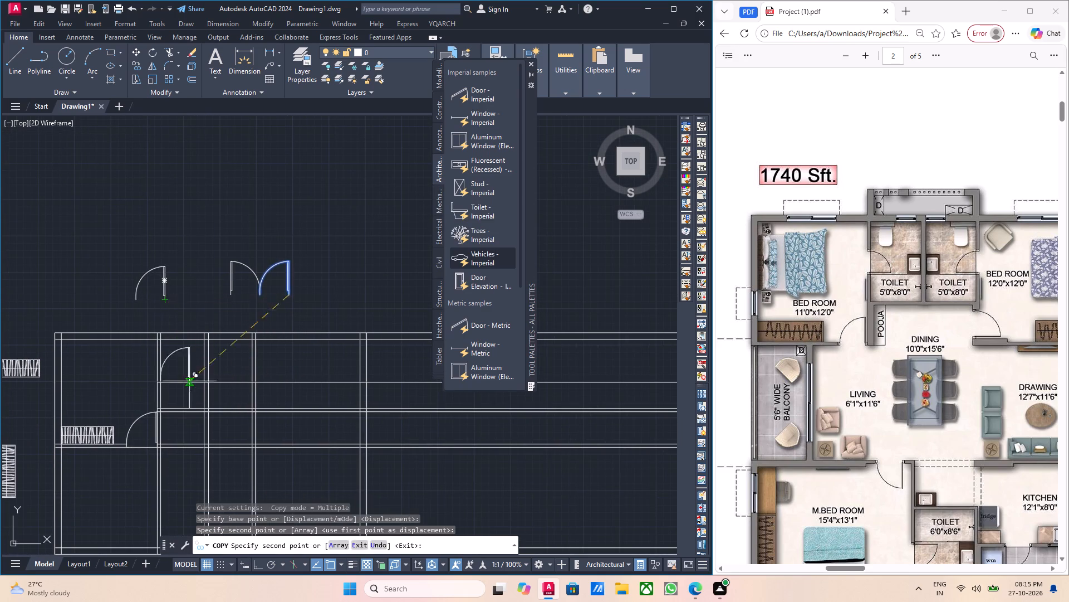
key(Escape)
Offset the toilets' 3' door reference line 2'6" upward to mark the door opening width.
scroll(189, 392, up, 3)
drag(183, 373, 168, 367)
click(149, 358)
click(178, 361)
click(160, 348)
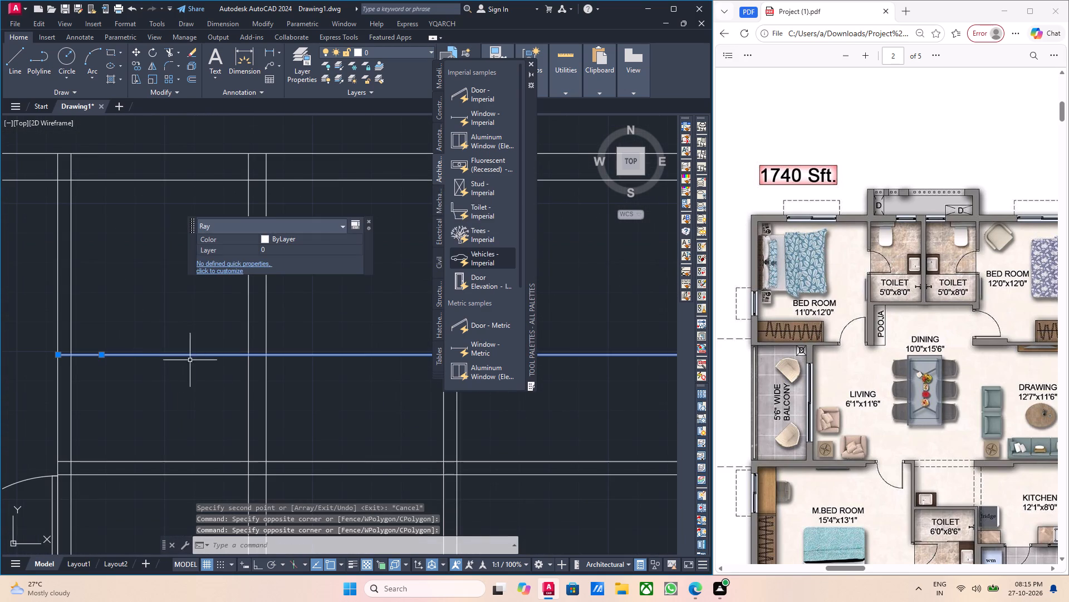
key(o)
key(Return)
middle_drag(187, 395, 350, 394)
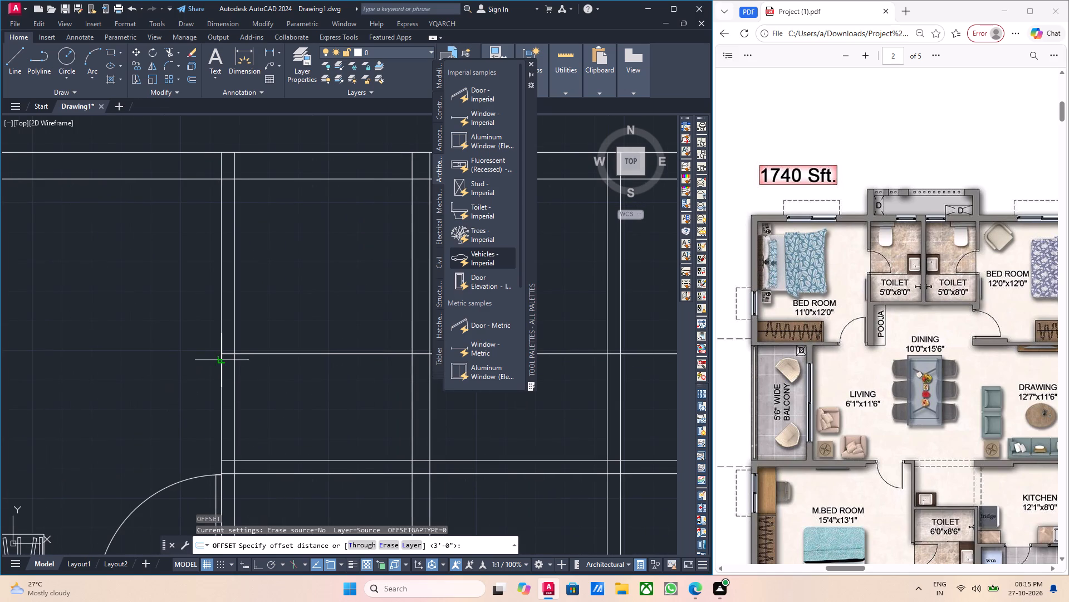
click(223, 351)
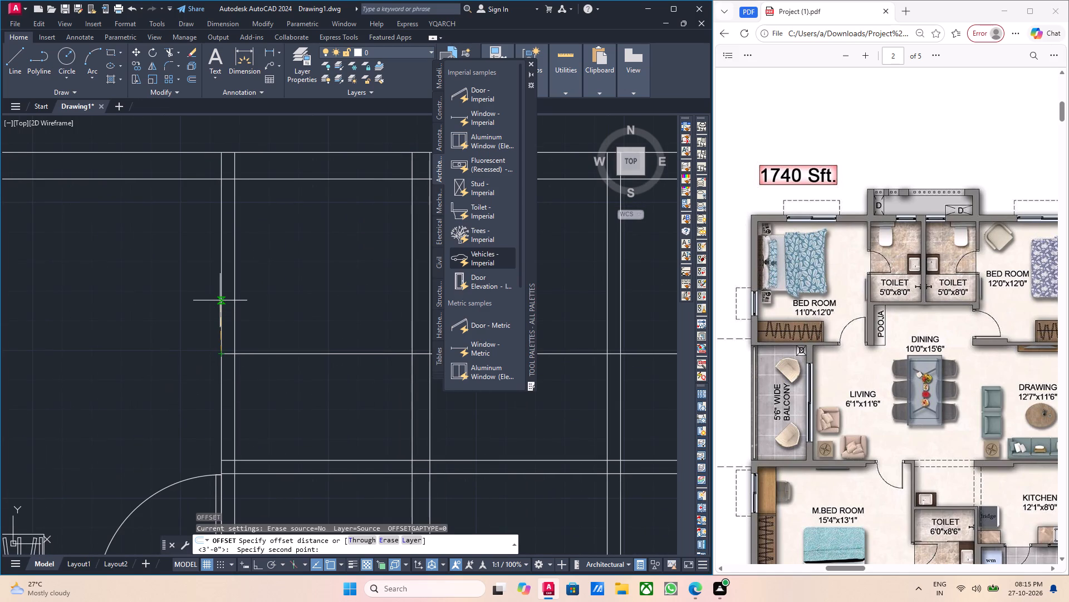
text(2'6)
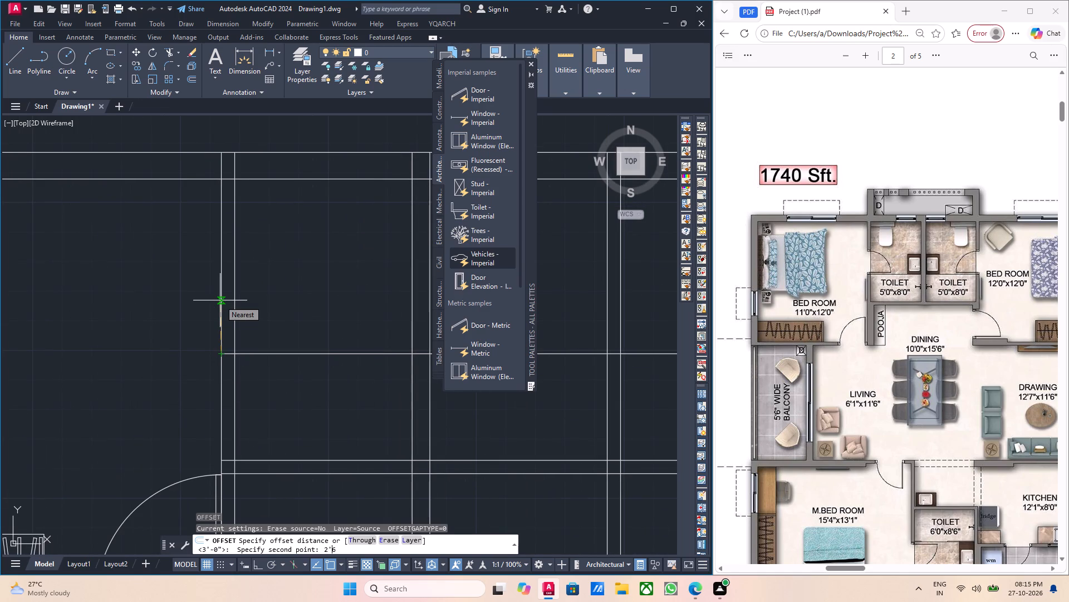
key(Return)
click(231, 293)
scroll(240, 275, down, 3)
key(Escape)
middle_drag(288, 323, 287, 343)
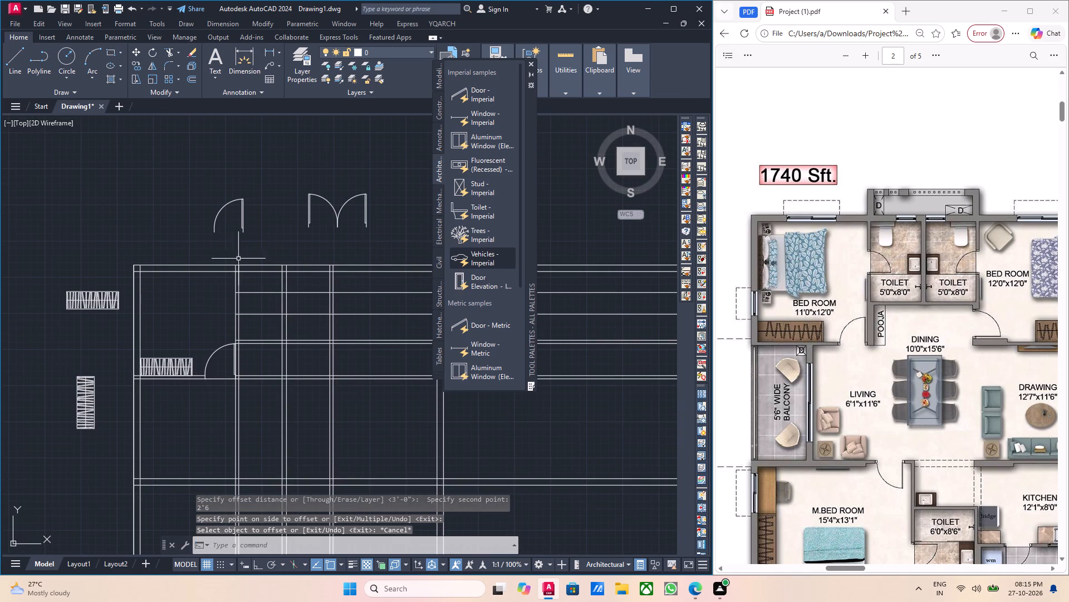
Rotate the newly copied door leaf to 270° about its lower hinge-side corner.
drag(249, 222, 238, 222)
click(199, 215)
middle_drag(271, 235, 256, 232)
text(ro)
key(Return)
scroll(233, 234, up, 2)
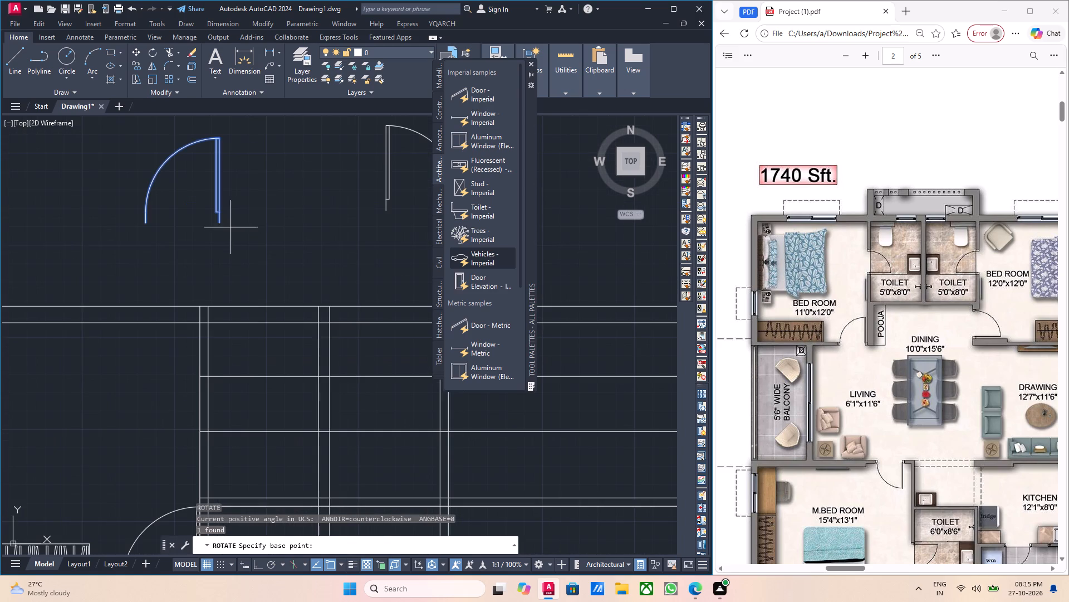
click(220, 224)
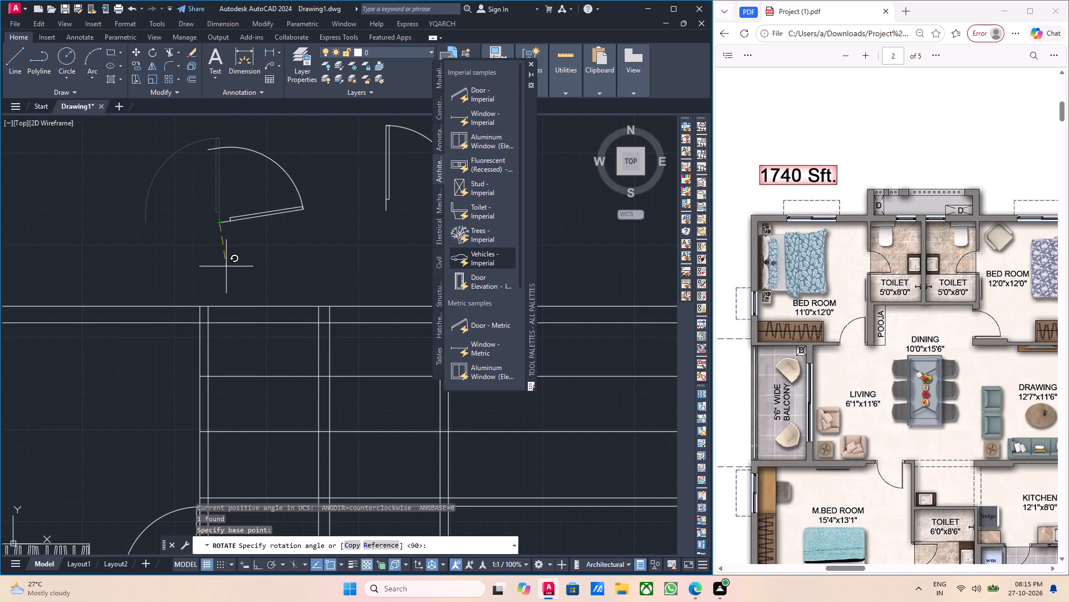
key(F8)
click(231, 274)
middle_drag(264, 270, 269, 292)
key(Escape)
Copy the rotated door to where the lower door reference line meets the bedroom-side face of the left toilet's wall.
drag(297, 280, 287, 269)
click(242, 236)
middle_drag(312, 269, 295, 265)
text(co)
key(Return)
click(205, 241)
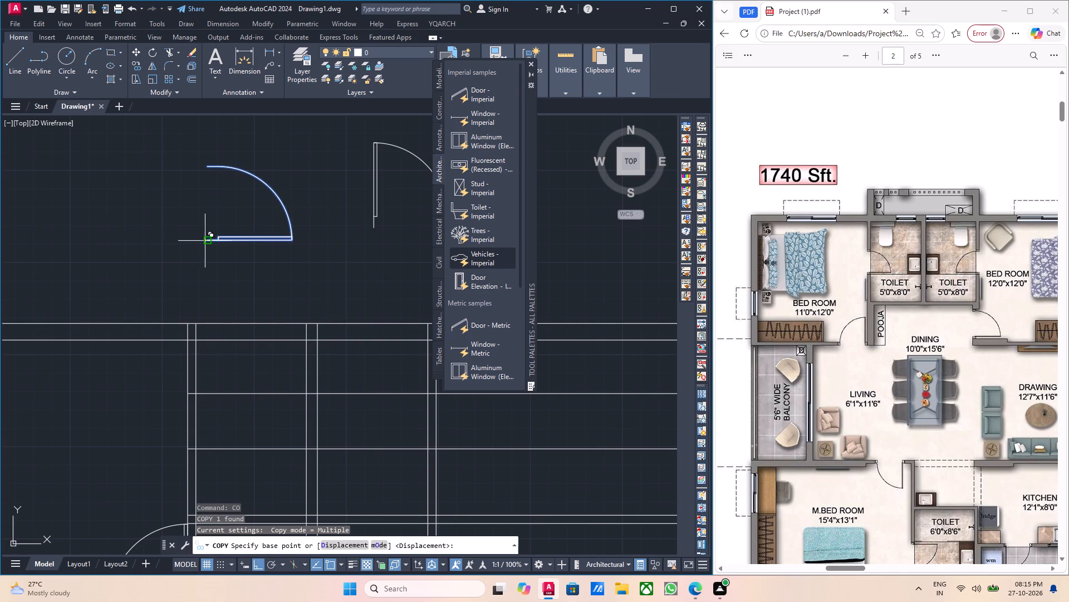
middle_drag(241, 391, 242, 309)
scroll(207, 370, up, 2)
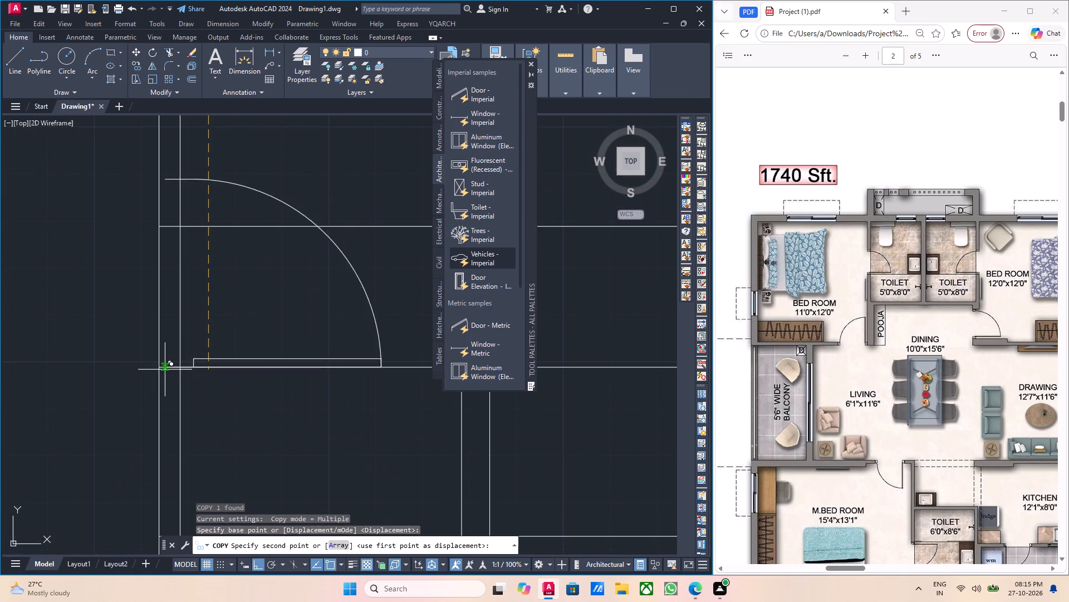
click(161, 369)
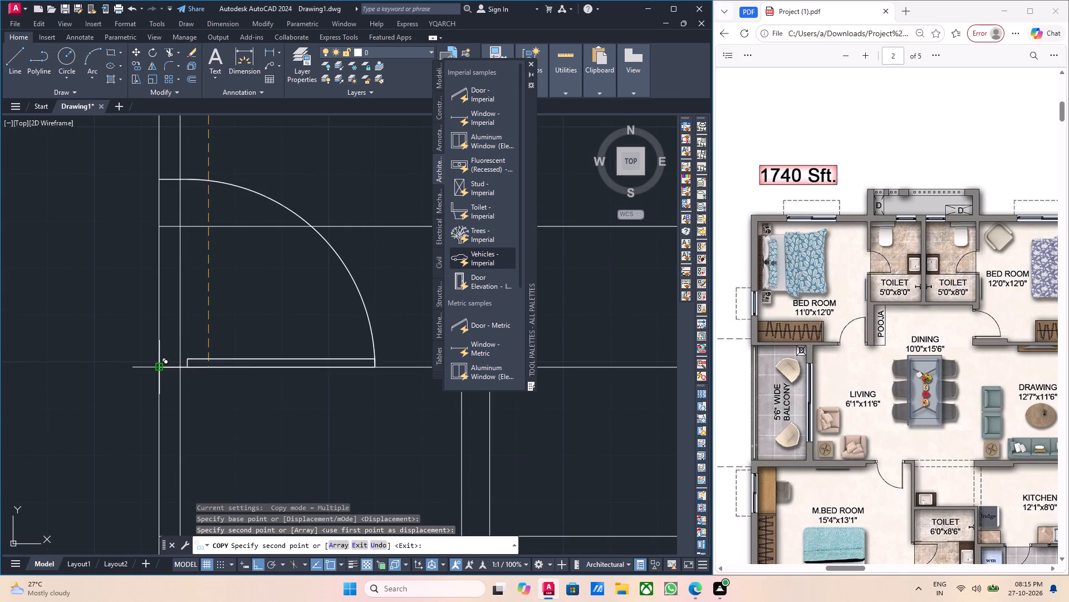
key(Escape)
Scale the placed toilet door from its lower wall corner to fit the opening between the two reference lines.
drag(383, 335, 365, 332)
click(322, 323)
middle_drag(378, 338, 366, 333)
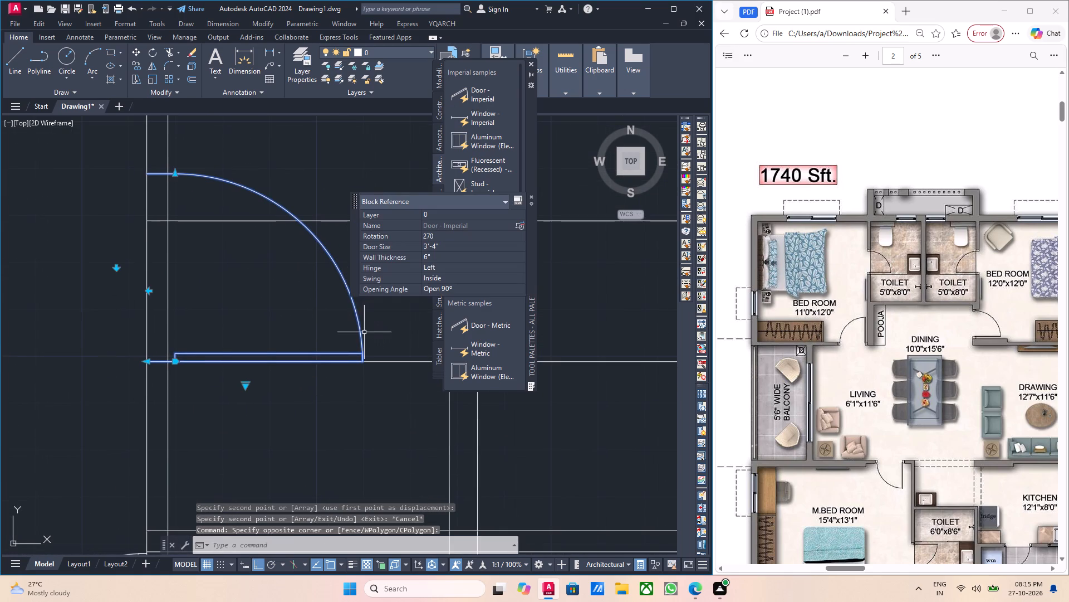
text(sc)
key(Return)
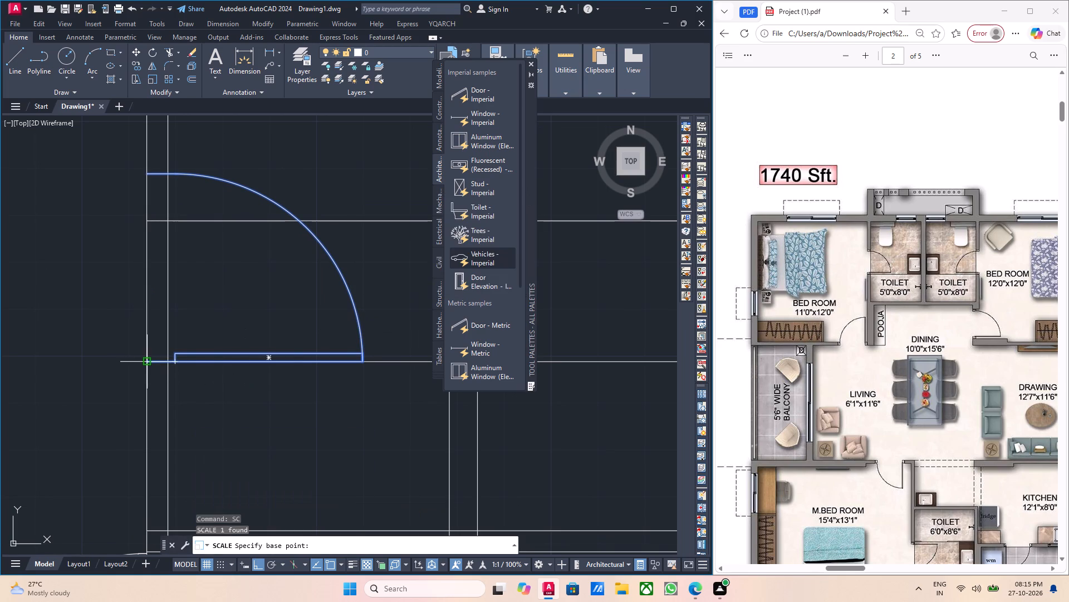
click(149, 362)
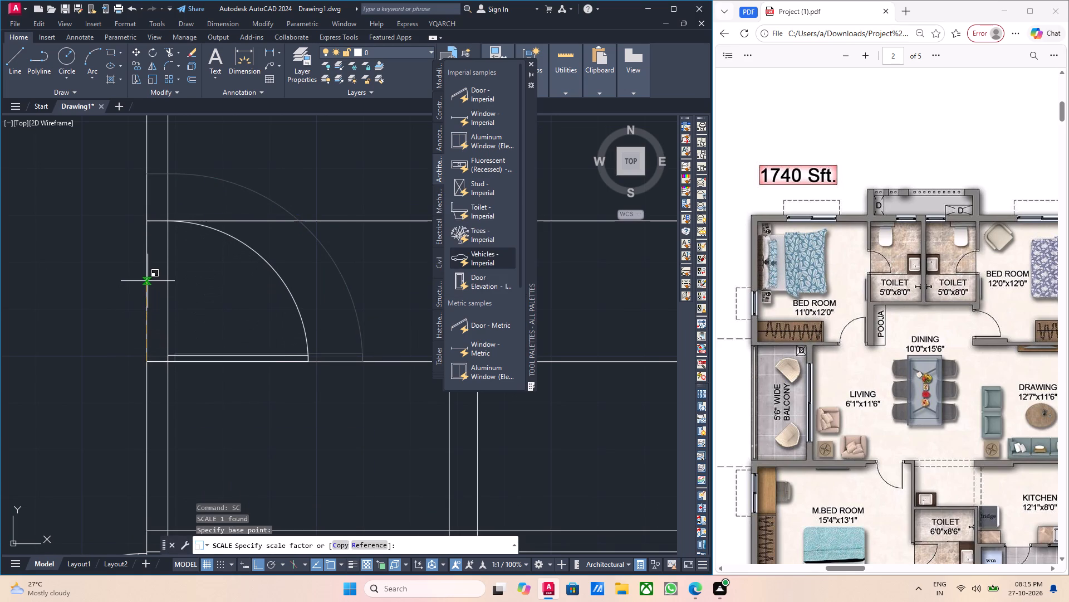
click(148, 281)
scroll(222, 300, down, 2)
key(Escape)
middle_drag(233, 305, 239, 310)
middle_drag(230, 307, 241, 322)
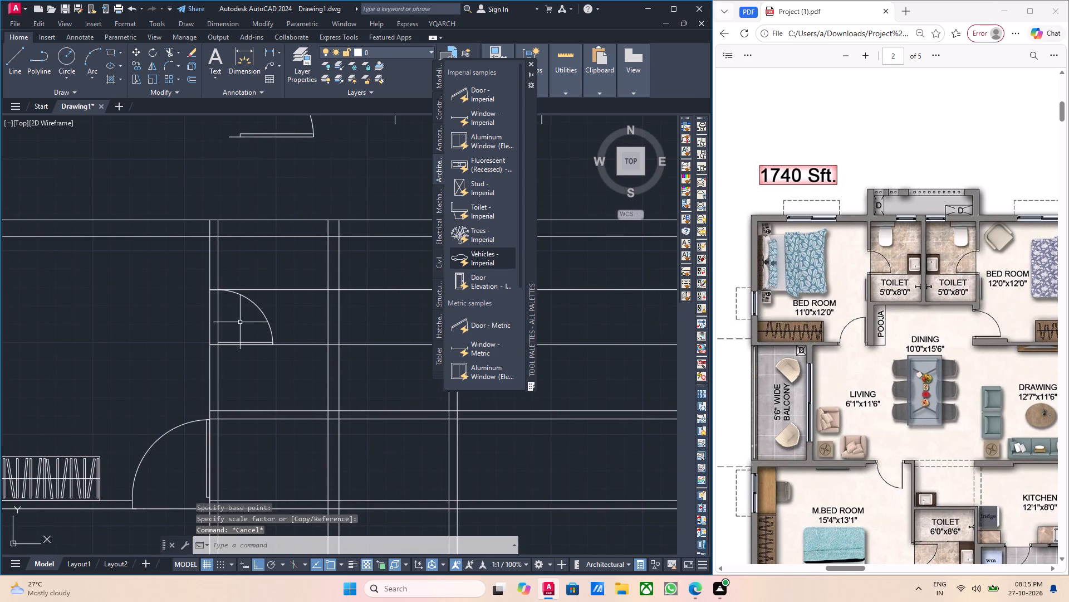
Trim both lines of the left toilet's wall across the door opening.
text(tr)
key(Return)
scroll(221, 324, up, 3)
click(220, 321)
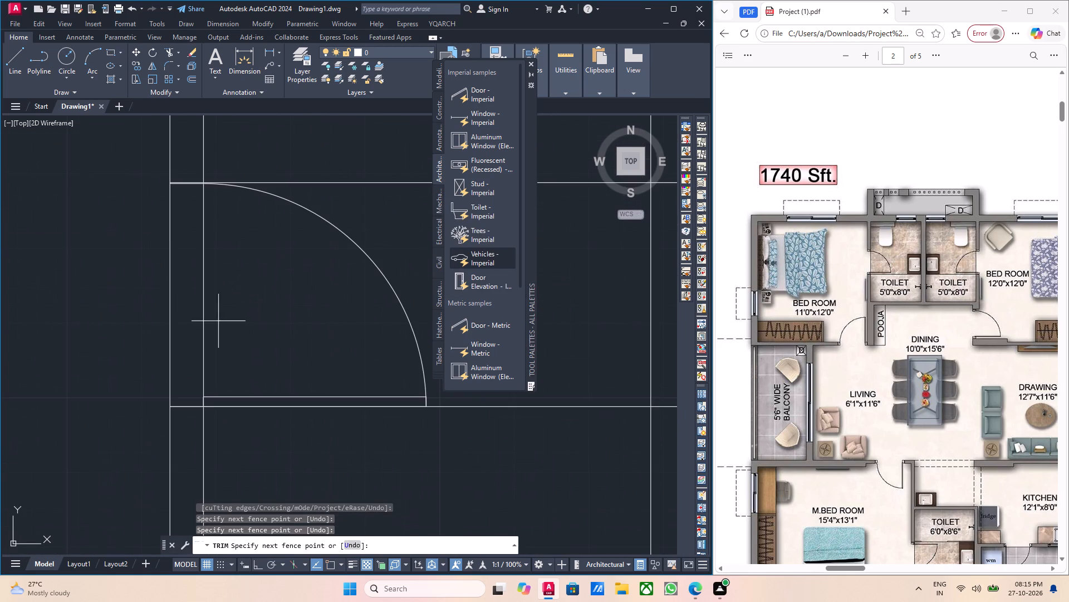
click(170, 318)
click(178, 319)
click(149, 319)
scroll(155, 319, down, 1)
key(Escape)
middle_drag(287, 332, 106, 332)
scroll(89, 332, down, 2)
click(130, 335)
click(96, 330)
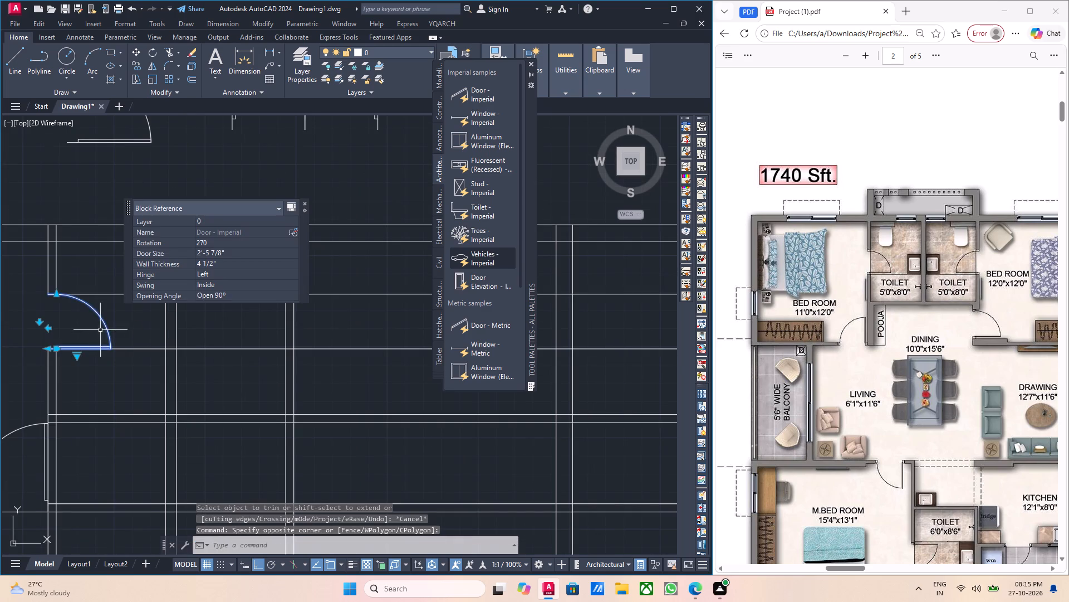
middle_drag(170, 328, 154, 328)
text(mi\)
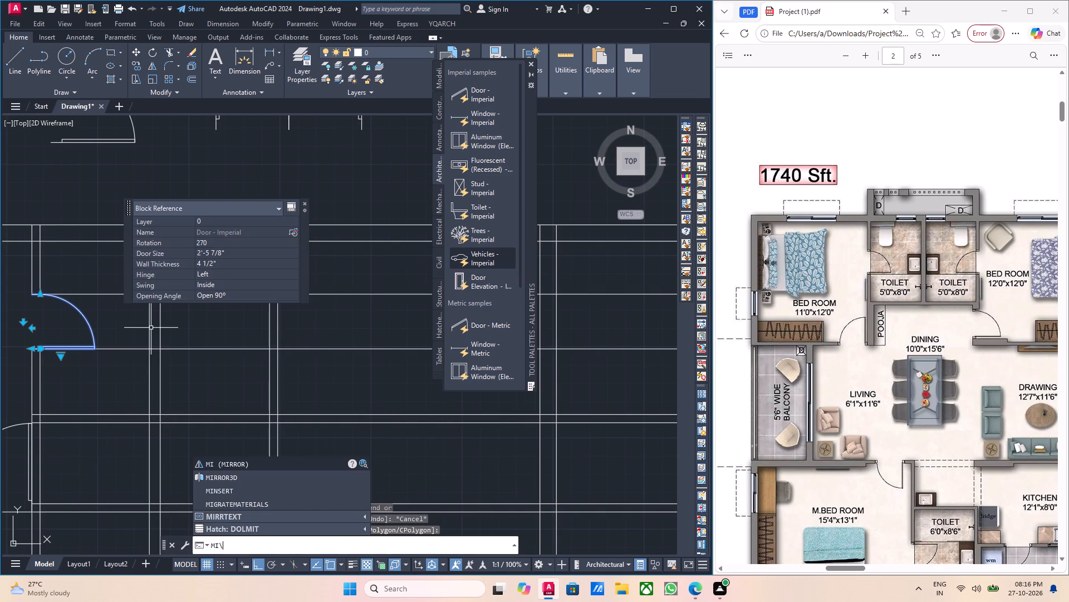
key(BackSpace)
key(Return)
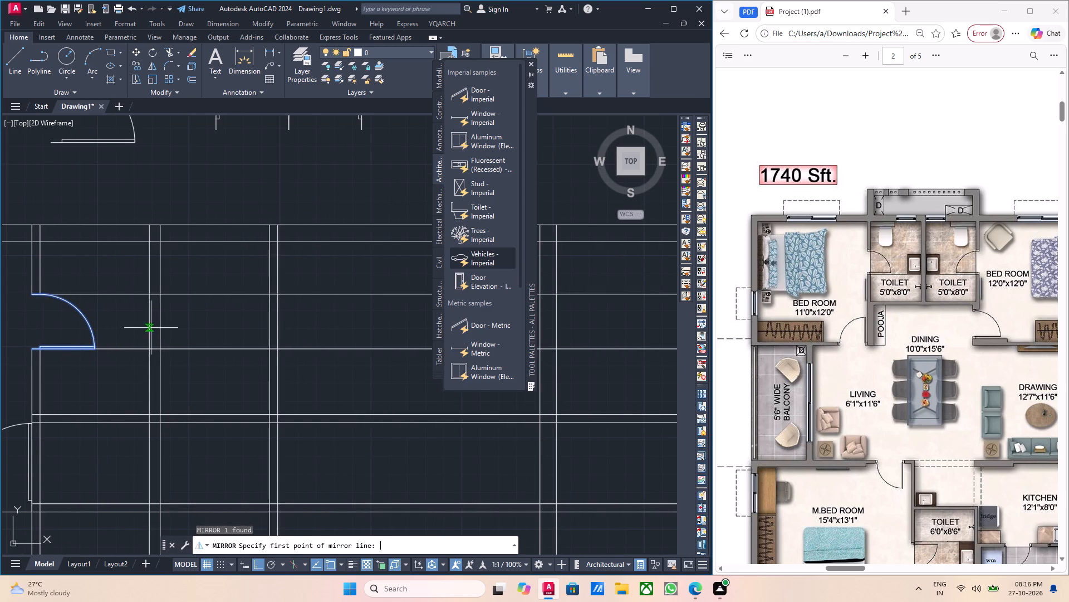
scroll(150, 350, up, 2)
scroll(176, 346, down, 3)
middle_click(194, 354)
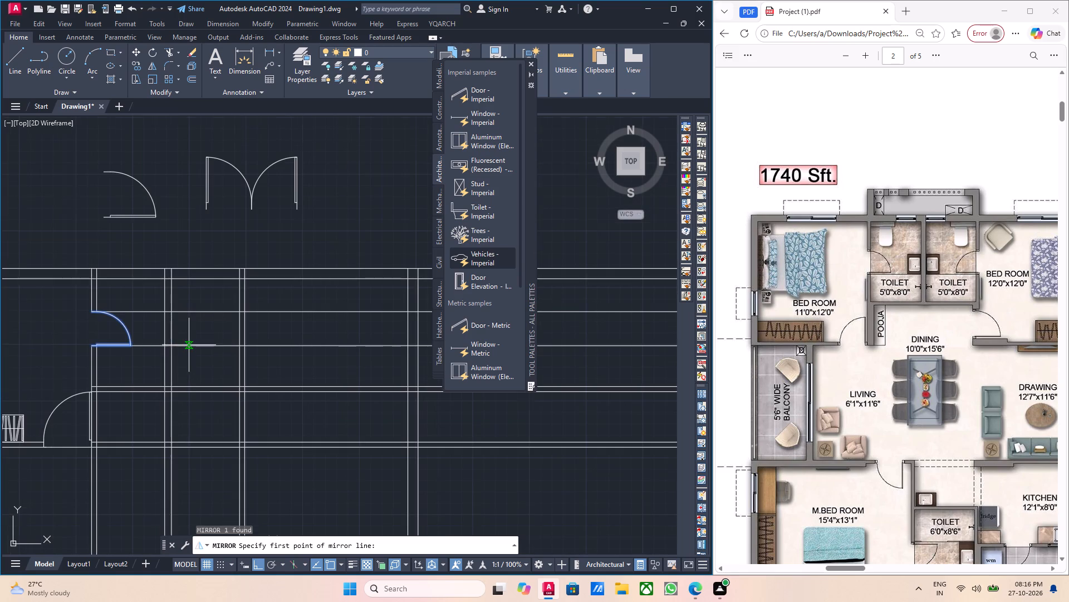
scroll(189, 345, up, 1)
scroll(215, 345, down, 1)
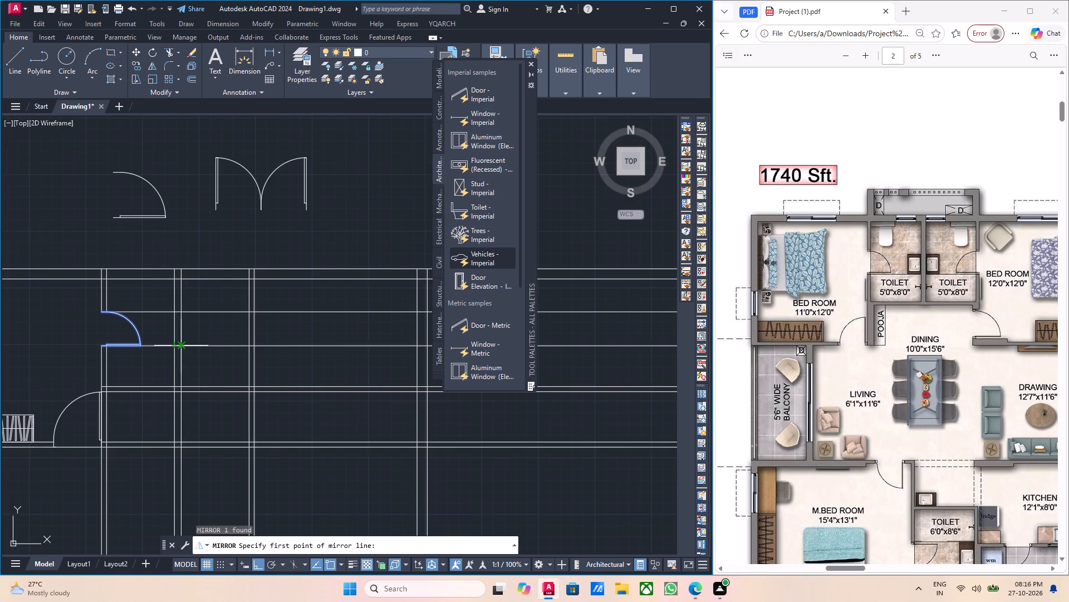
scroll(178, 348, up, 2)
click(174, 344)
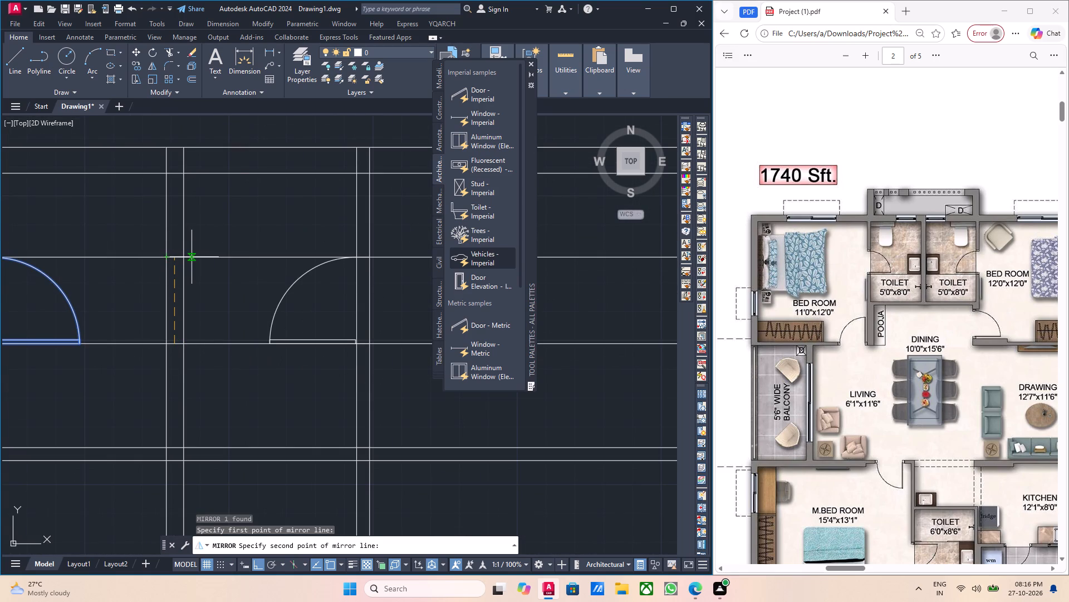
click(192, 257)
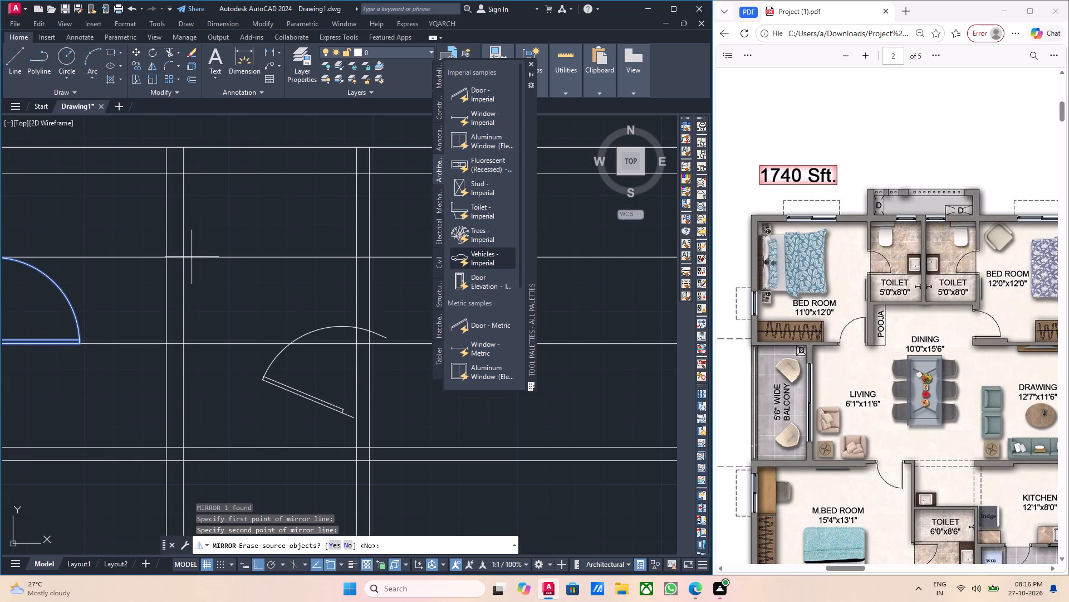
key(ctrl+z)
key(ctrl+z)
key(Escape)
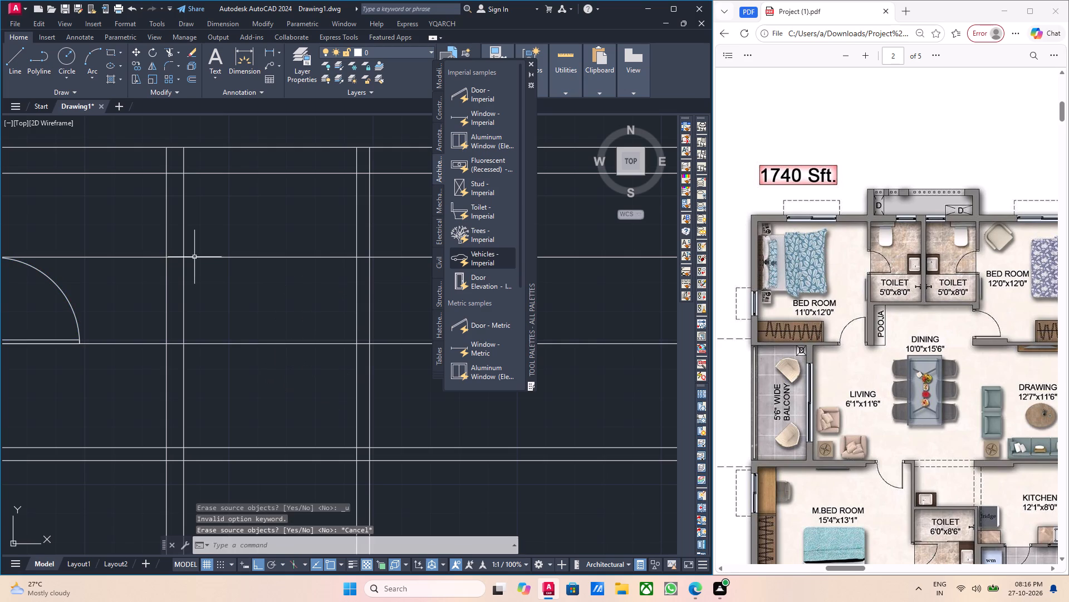
Mirror the left toilet's door about the vertical centreline of the wall between the toilets, keeping the source door.
middle_drag(119, 295, 189, 302)
drag(175, 300, 160, 300)
click(128, 303)
middle_click(179, 314)
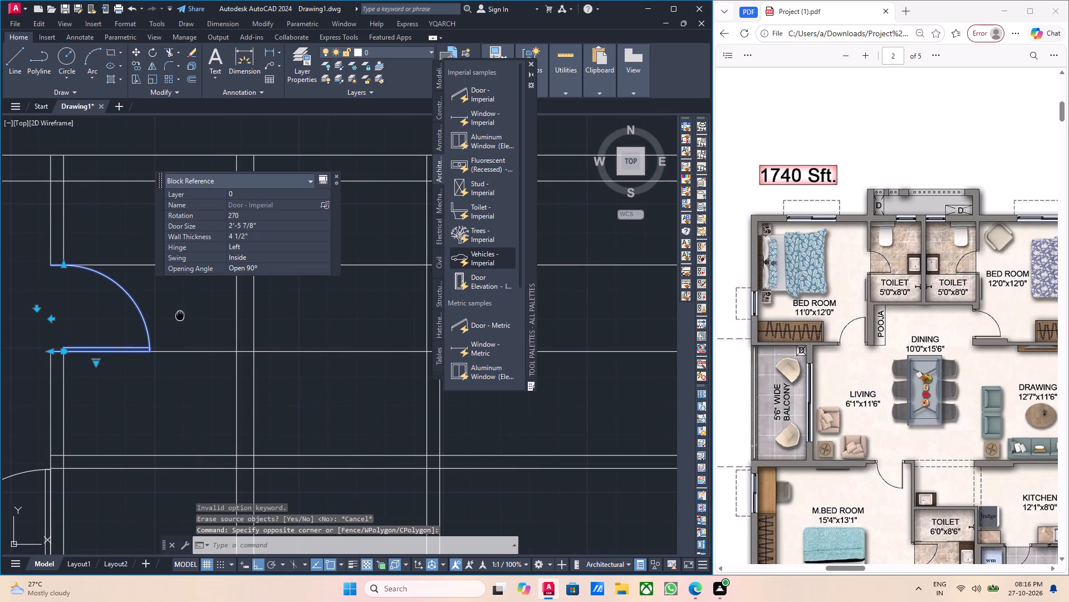
text(mi)
key(Return)
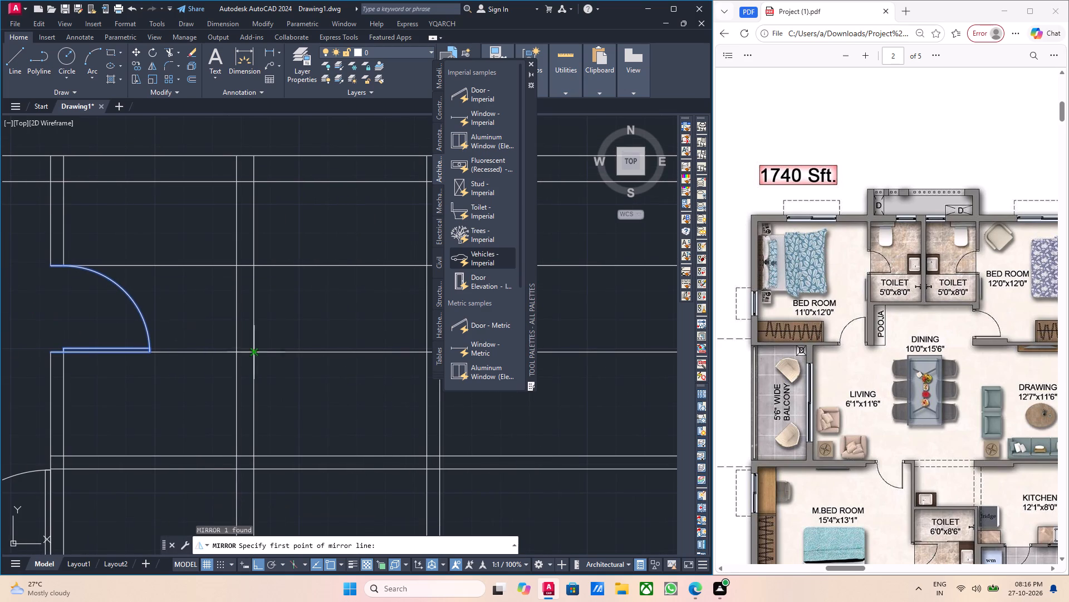
click(246, 353)
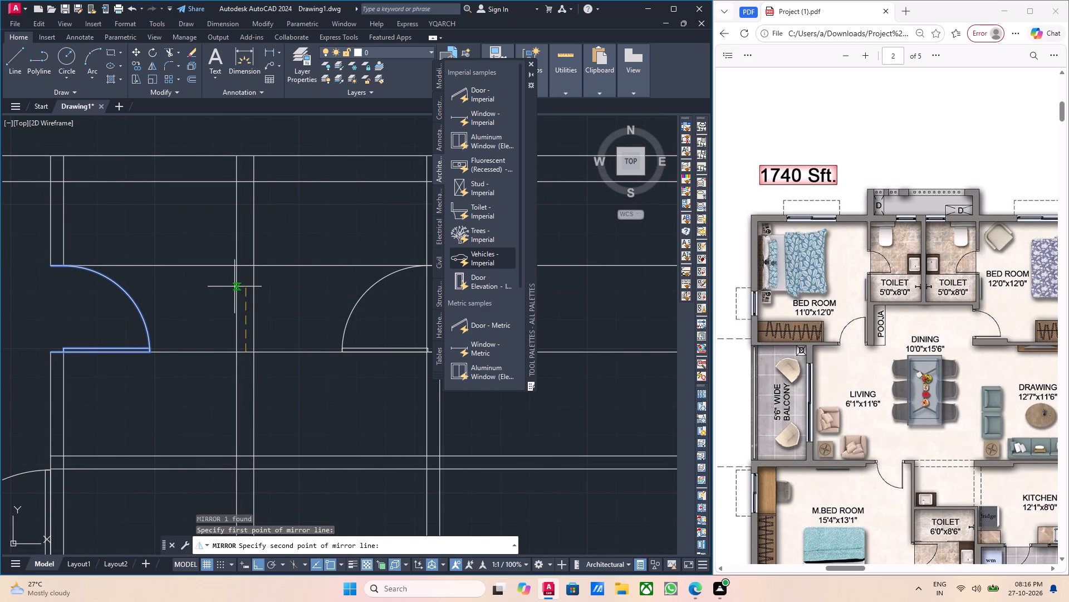
middle_drag(271, 177, 281, 276)
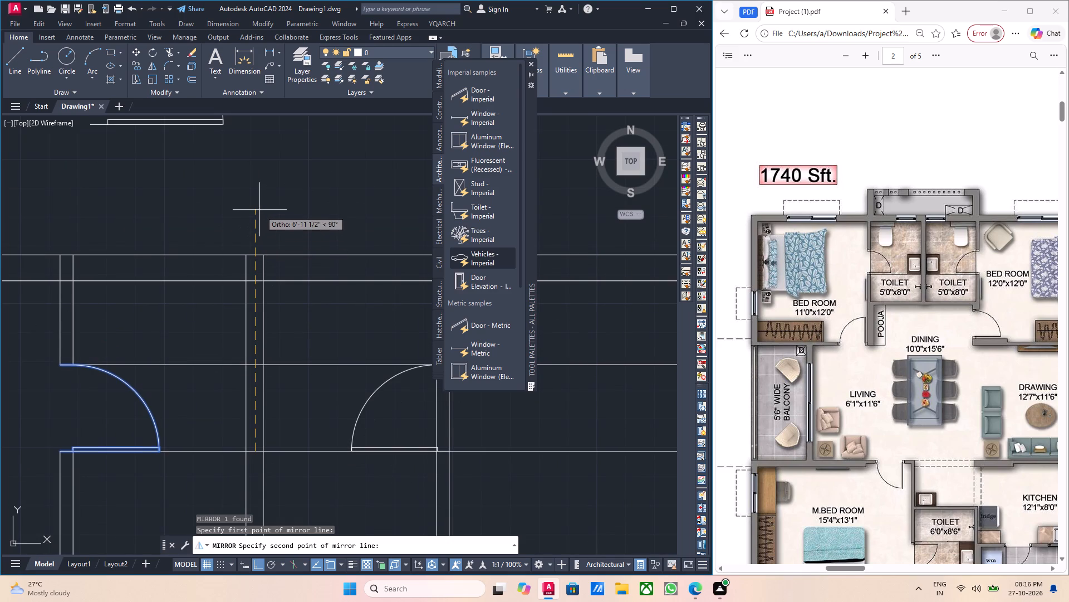
click(259, 210)
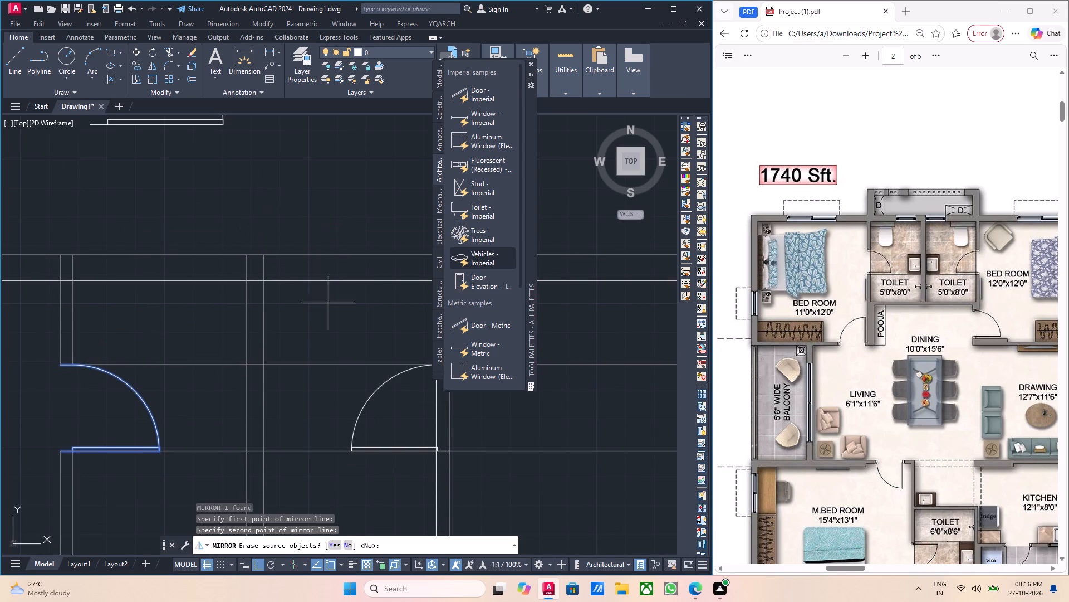
click(348, 544)
middle_drag(463, 402, 389, 415)
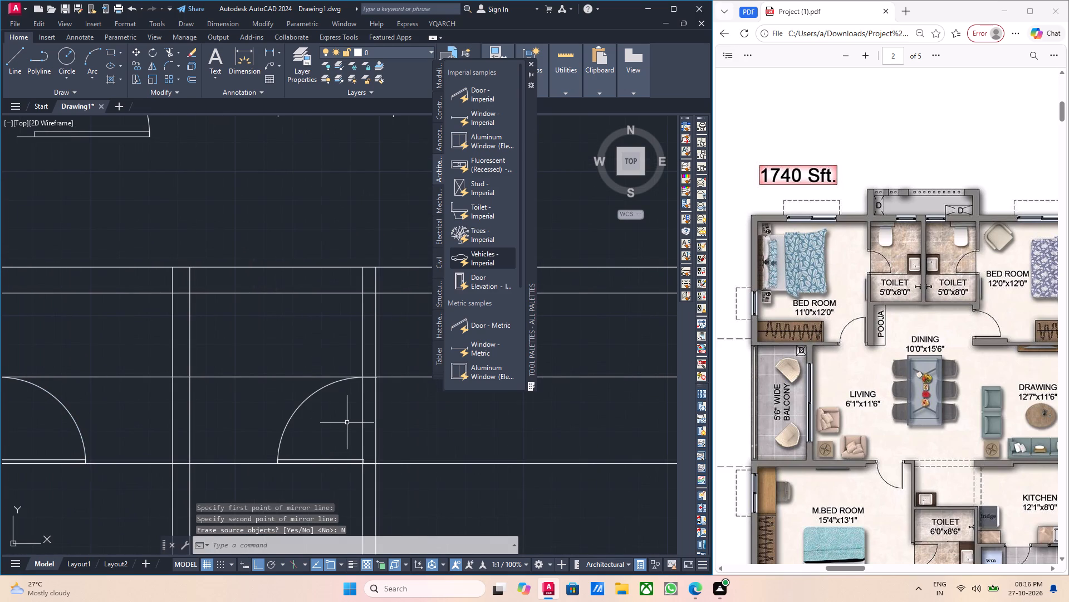
Inspect the mirrored door block and how it sits in the right toilet's wall between the two reference lines.
middle_drag(346, 423, 306, 343)
scroll(343, 389, up, 2)
scroll(270, 370, up, 1)
click(272, 380)
click(254, 366)
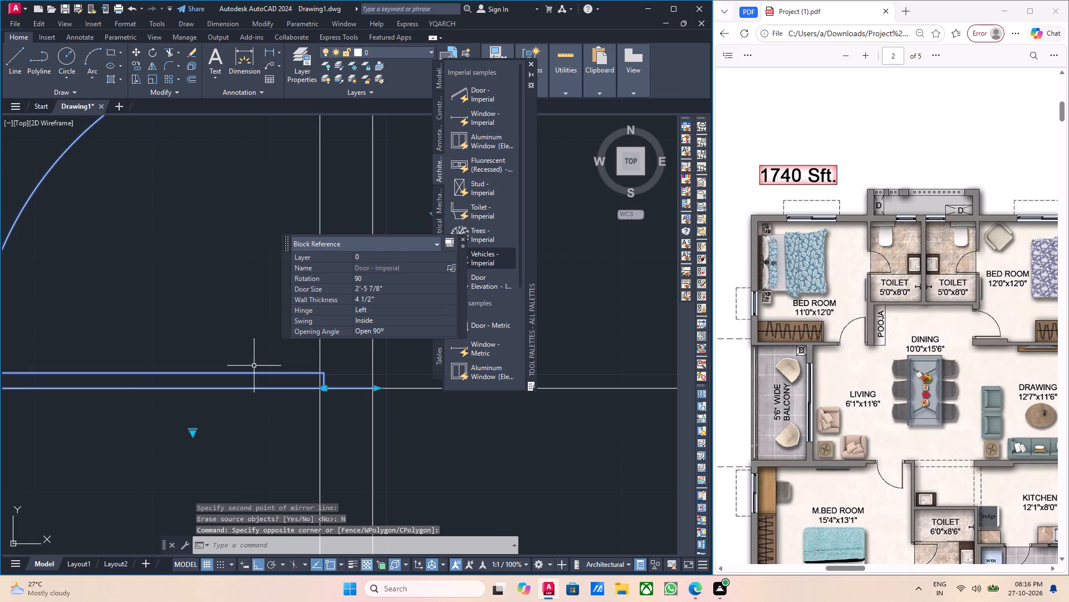
scroll(253, 366, down, 2)
key(Escape)
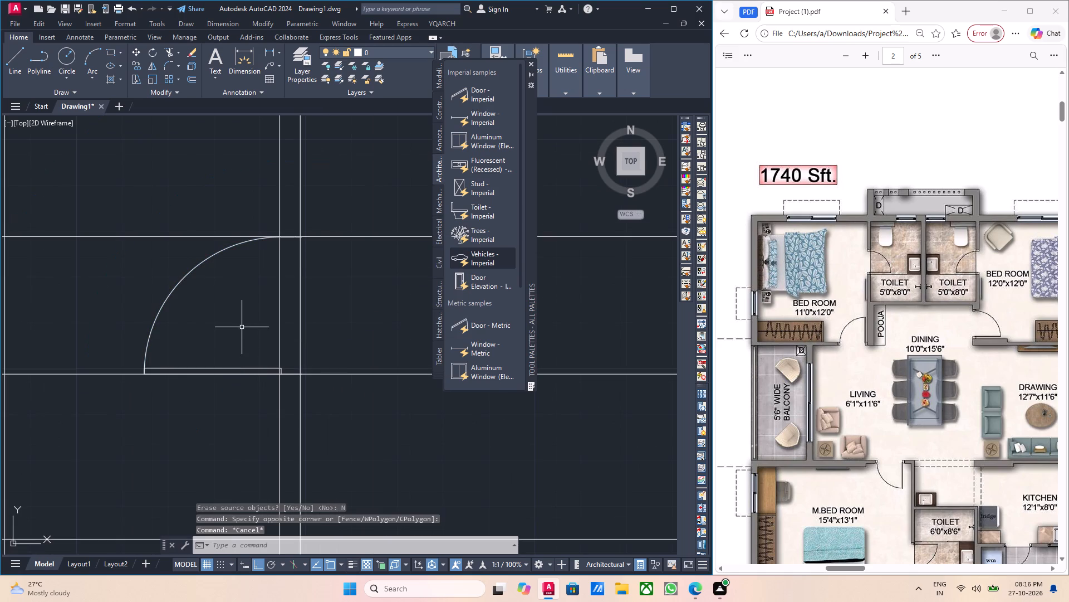
drag(238, 318, 227, 313)
click(145, 289)
middle_drag(317, 334, 314, 392)
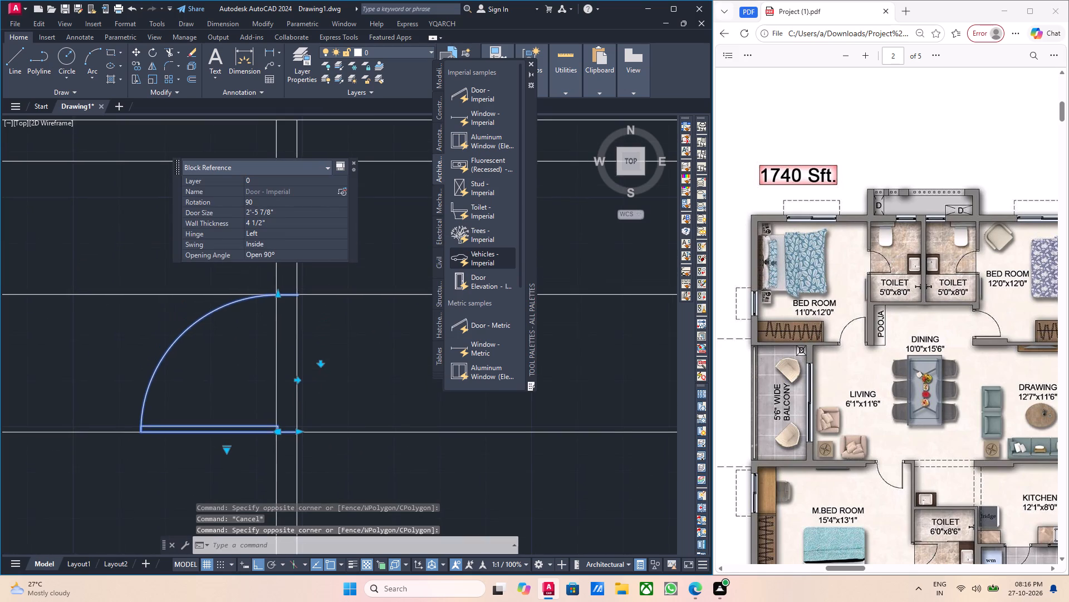
middle_drag(315, 423, 319, 473)
scroll(295, 380, up, 2)
key(Escape)
scroll(298, 365, down, 3)
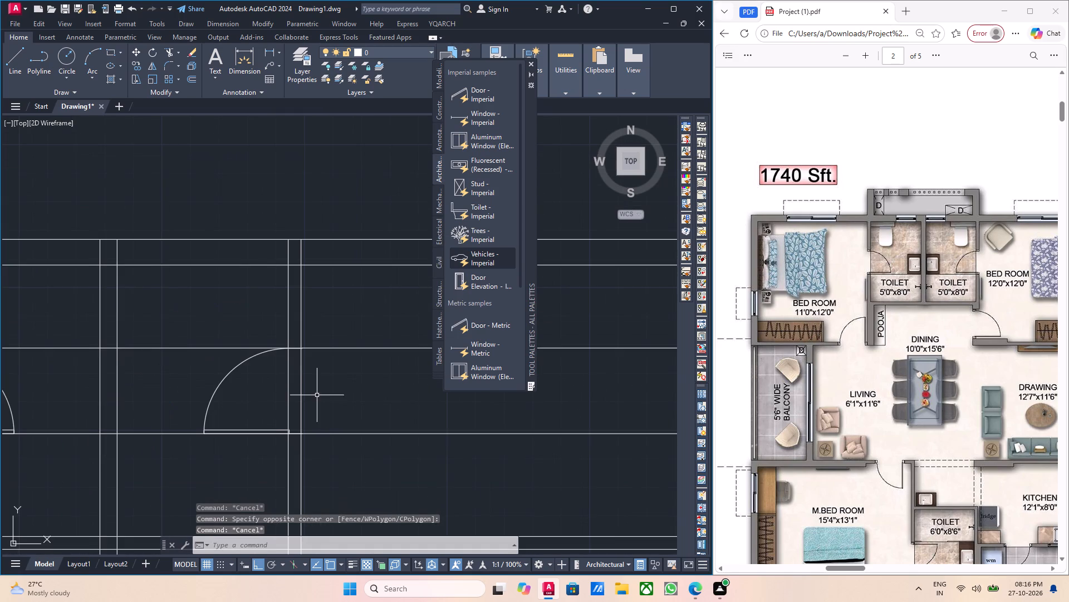
Trim both lines of the right toilet's wall across the mirrored door's opening.
middle_click(317, 396)
text(tr)
key(Return)
scroll(307, 394, up, 1)
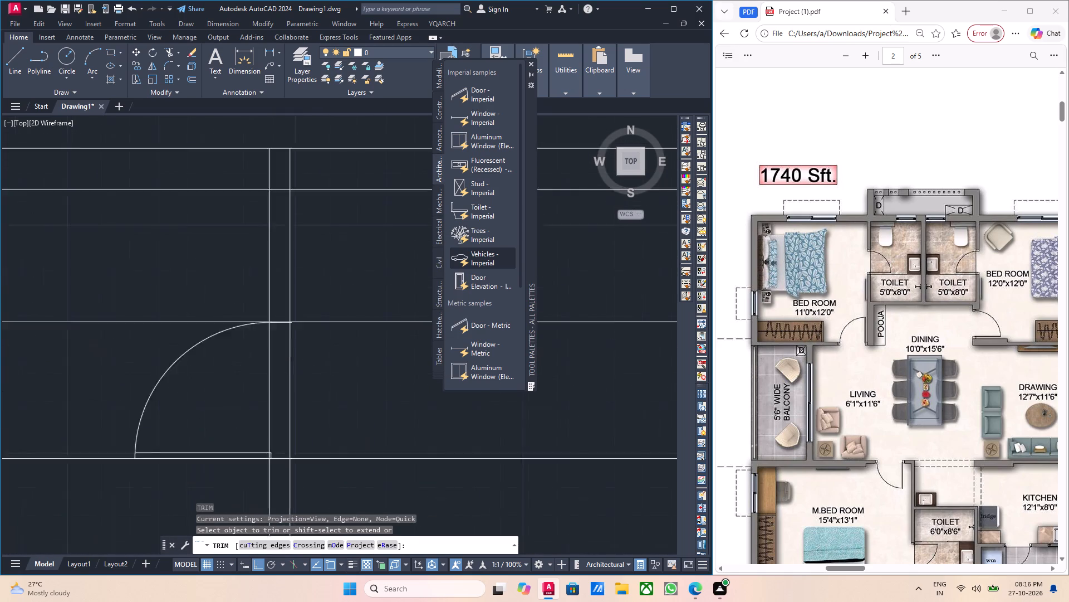
scroll(307, 394, up, 2)
click(312, 400)
click(194, 391)
scroll(203, 389, down, 3)
middle_drag(235, 392, 236, 392)
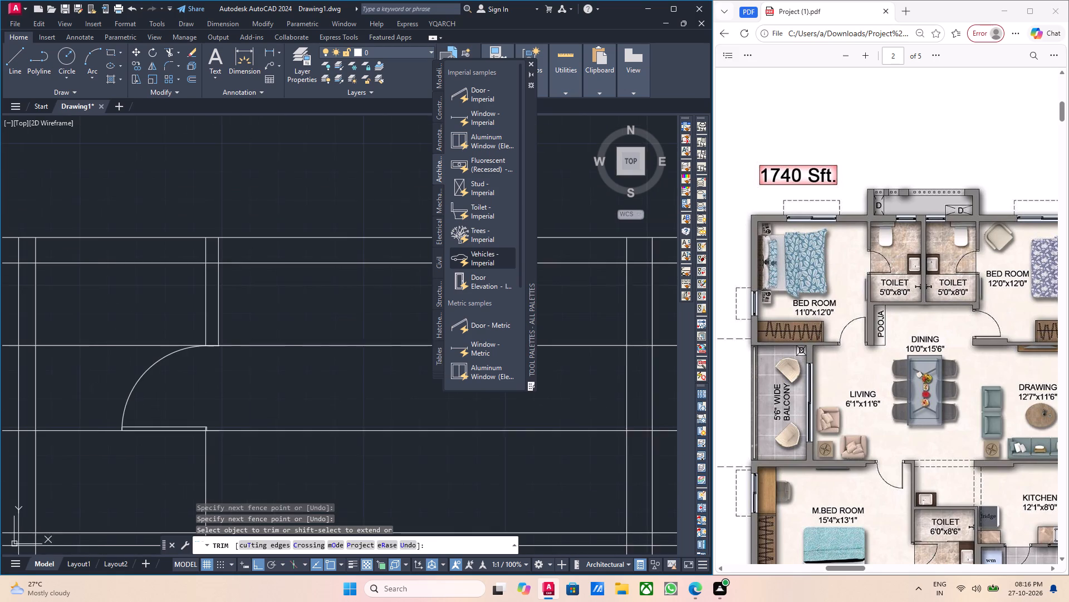
middle_drag(236, 392, 323, 390)
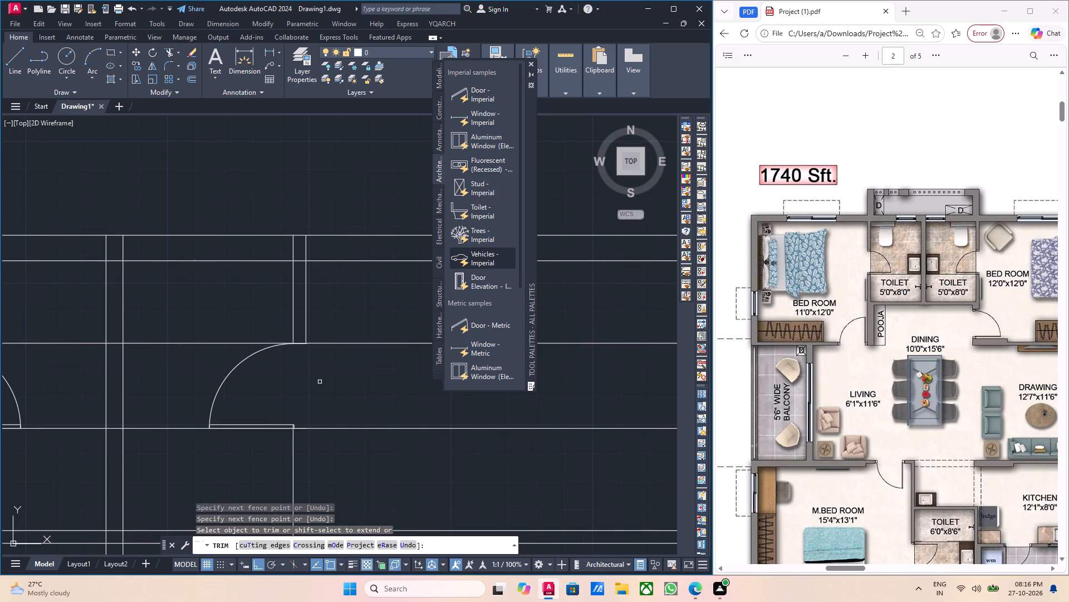
key(Escape)
Erase the horizontal reference line along the upper edge of the two toilet door openings.
scroll(320, 382, down, 2)
middle_drag(283, 387, 342, 380)
middle_drag(280, 372, 299, 370)
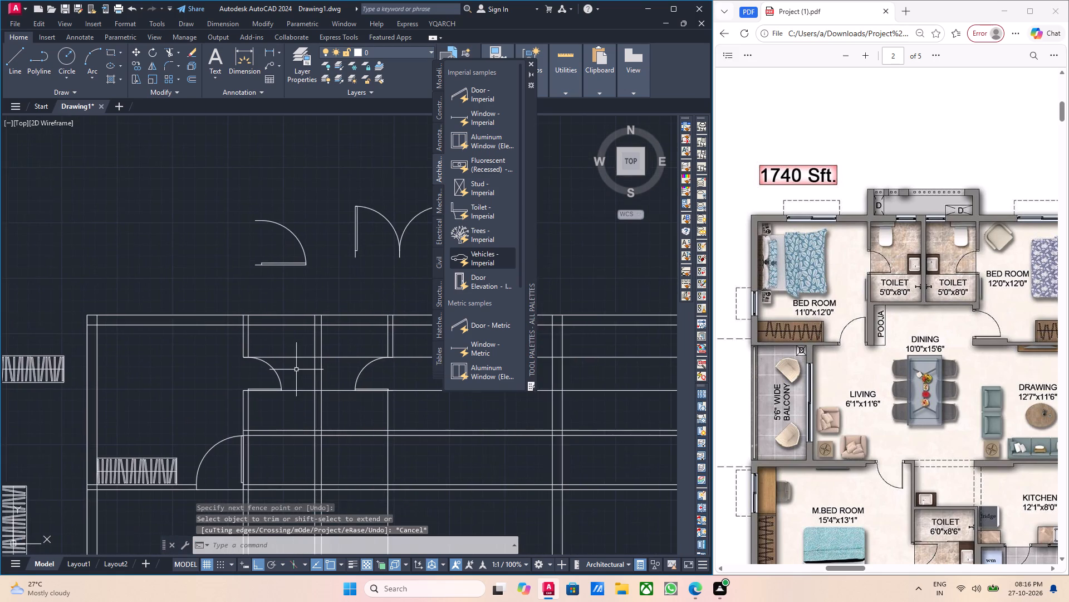
scroll(296, 370, up, 1)
middle_click(292, 359)
click(286, 358)
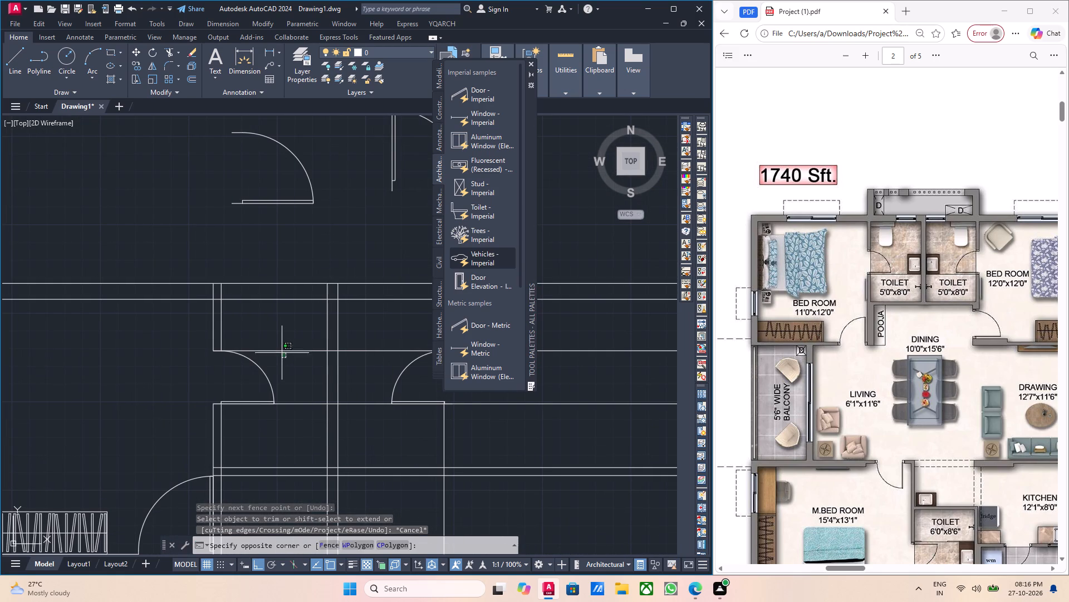
click(281, 349)
key(Delete)
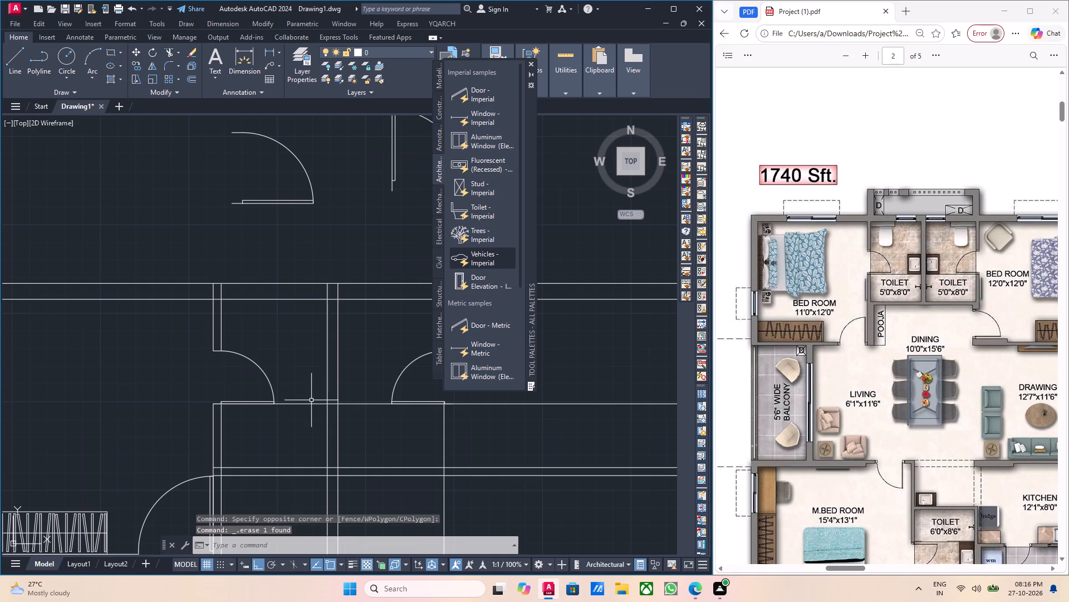
Offset the horizontal reference line at the lower edge of the toilet doors 6" downward, following the PDF's toilet layout.
middle_drag(293, 434, 288, 404)
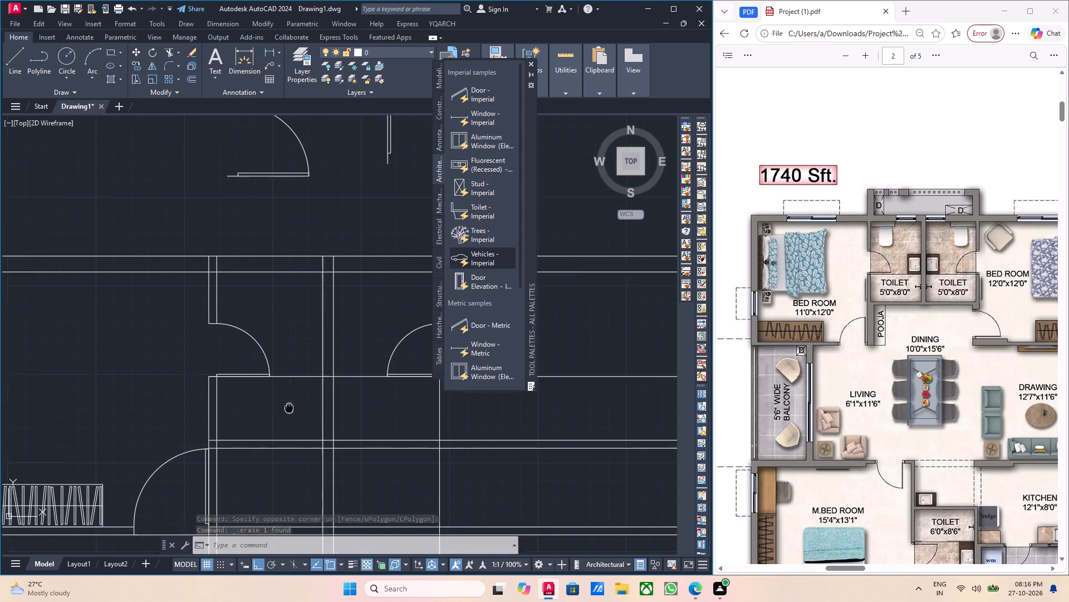
middle_drag(288, 404, 281, 380)
scroll(283, 363, up, 2)
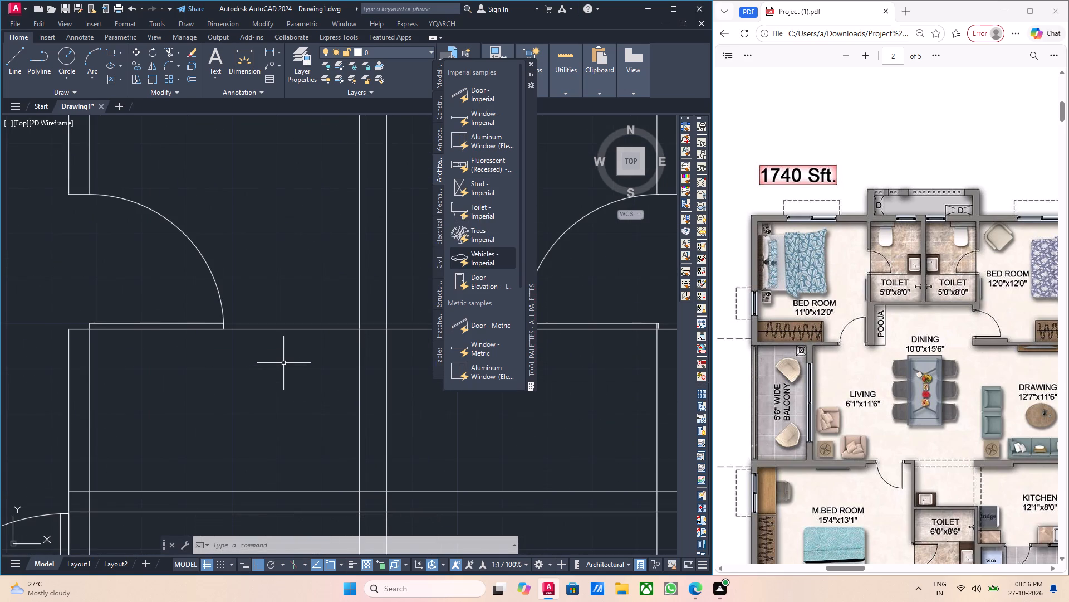
scroll(851, 279, up, 2)
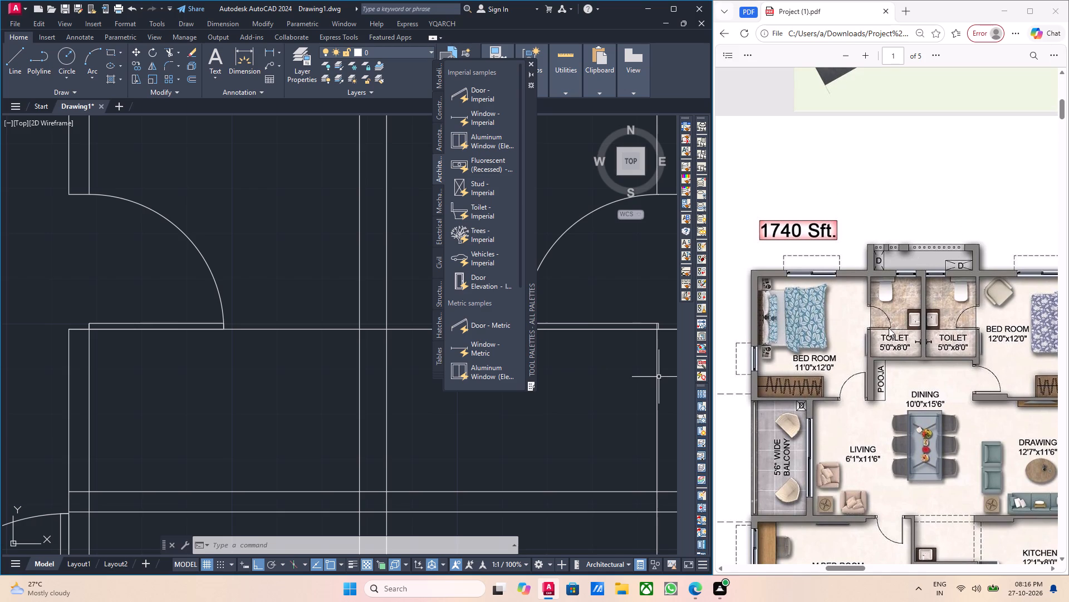
ctrl+scroll(874, 346, up, 7)
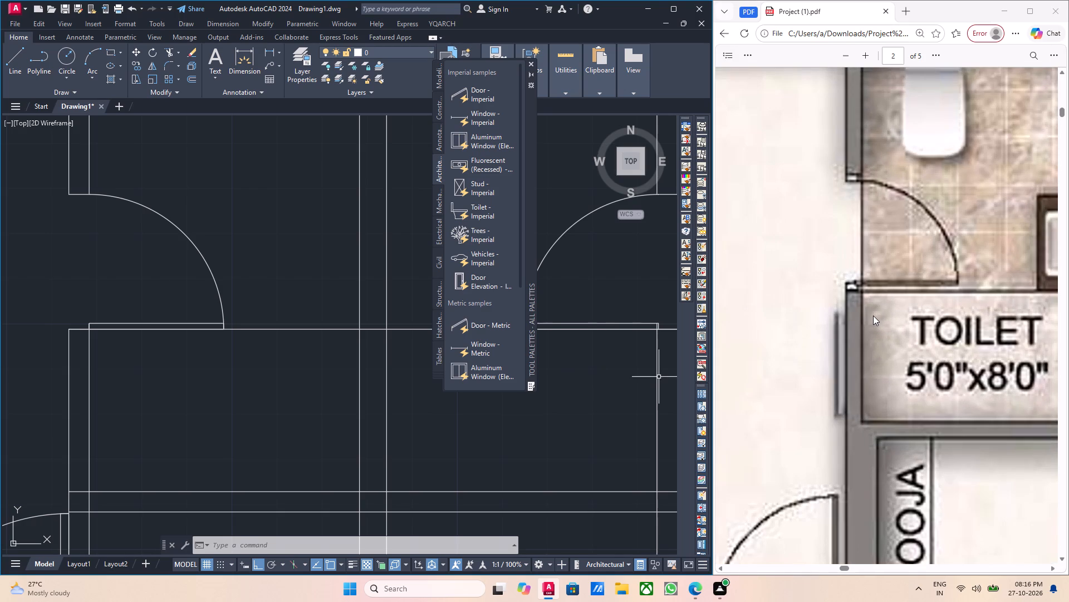
scroll(737, 344, down, 2)
middle_drag(367, 384, 262, 367)
middle_drag(269, 353, 238, 377)
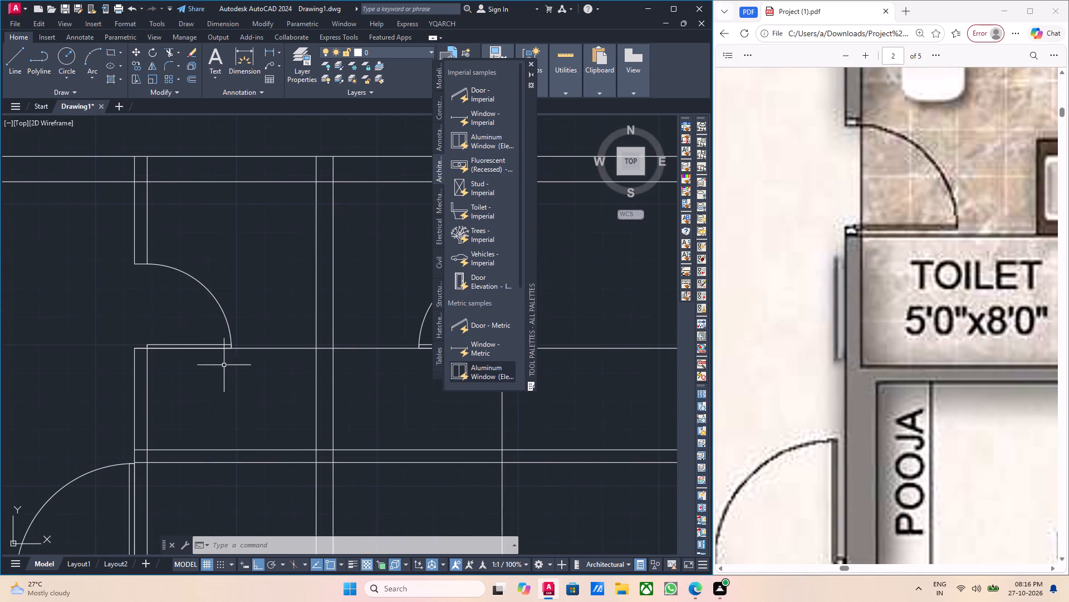
middle_drag(287, 364, 258, 390)
scroll(251, 382, up, 2)
click(251, 375)
click(231, 356)
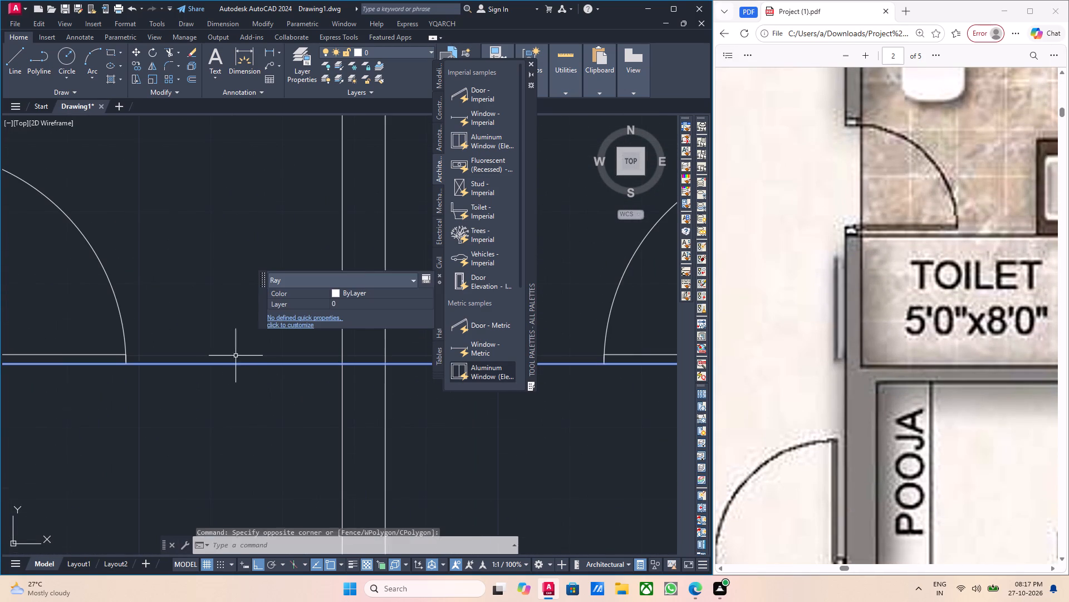
middle_drag(271, 404, 258, 404)
key(o)
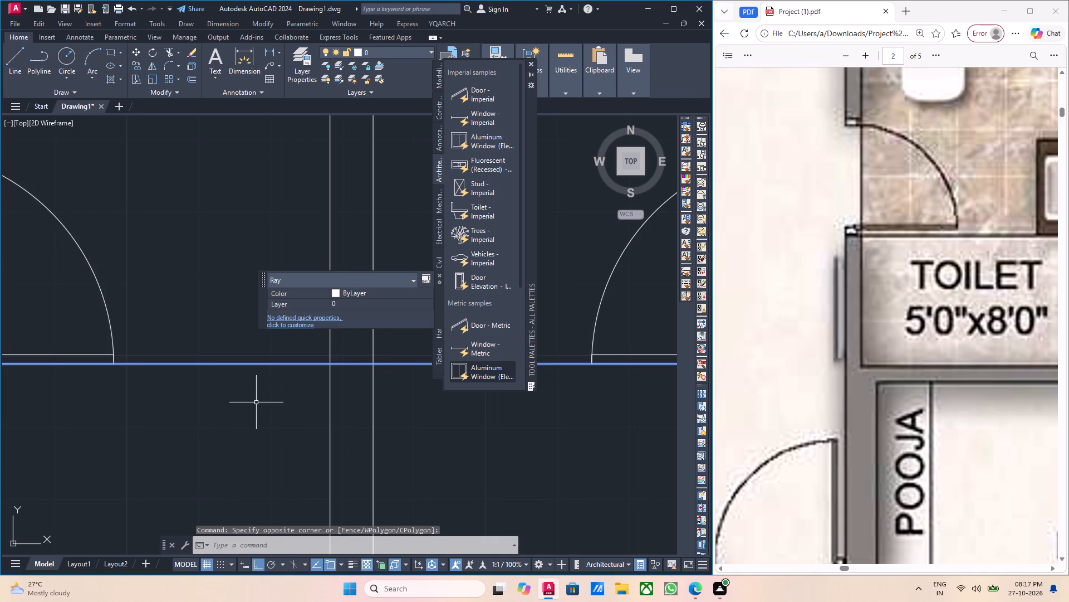
key(Return)
scroll(261, 400, down, 2)
middle_drag(164, 428, 334, 396)
scroll(231, 385, up, 2)
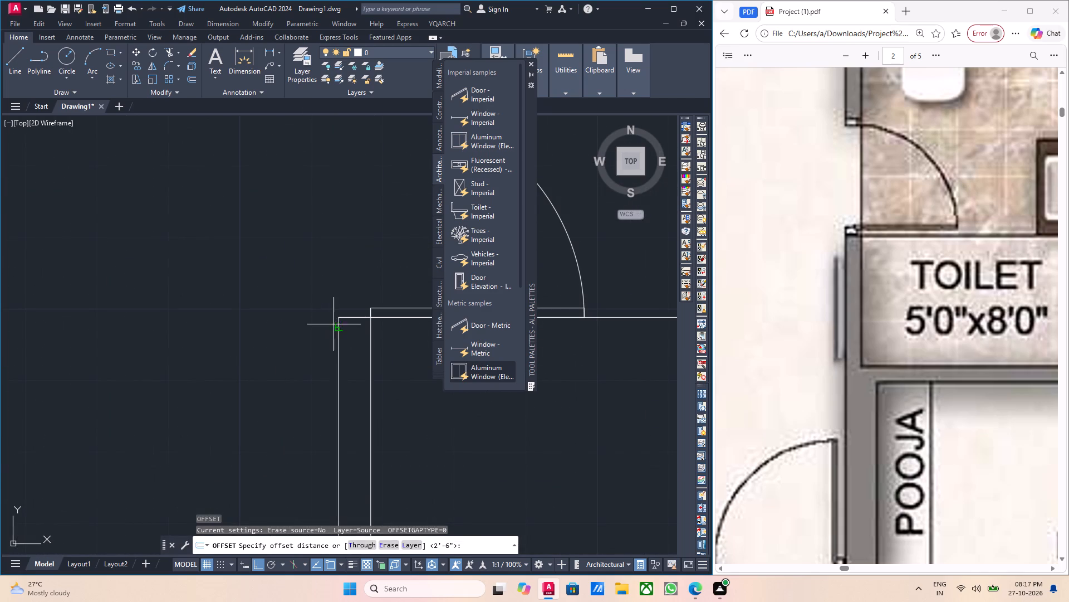
click(336, 319)
key(6)
key(Return)
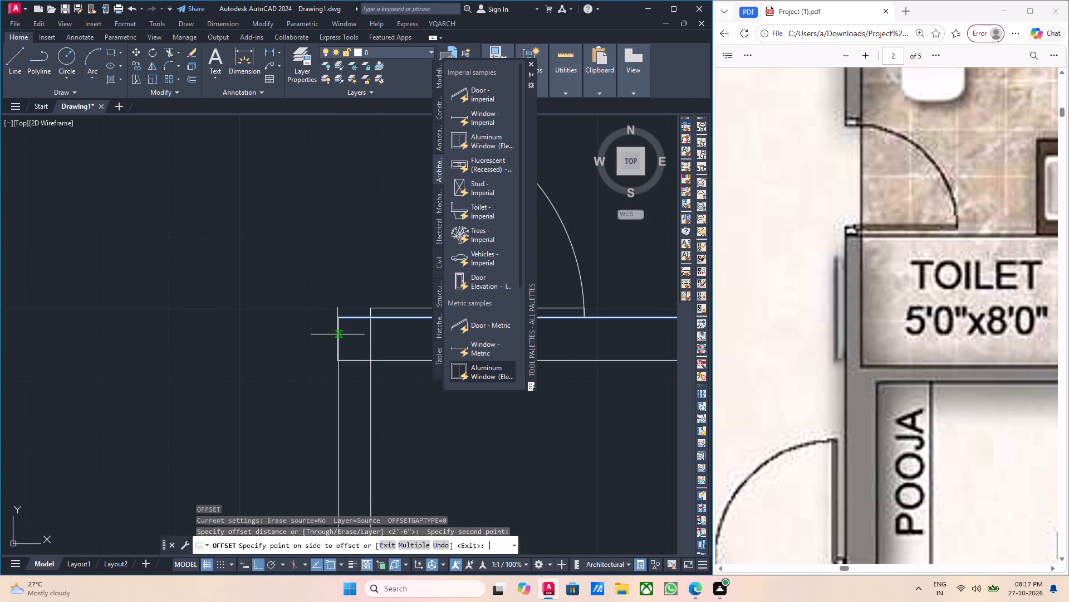
click(379, 438)
middle_drag(395, 402, 274, 439)
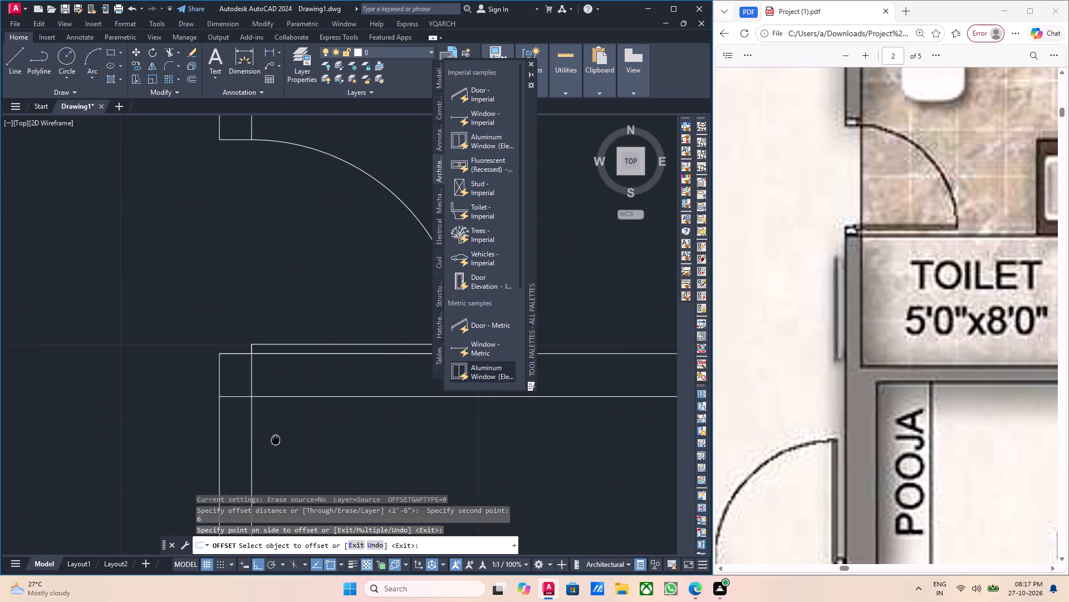
middle_drag(274, 439, 273, 439)
middle_drag(395, 396, 278, 416)
key(Escape)
scroll(385, 402, down, 2)
scroll(442, 390, up, 1)
middle_drag(443, 391, 297, 414)
scroll(374, 409, up, 1)
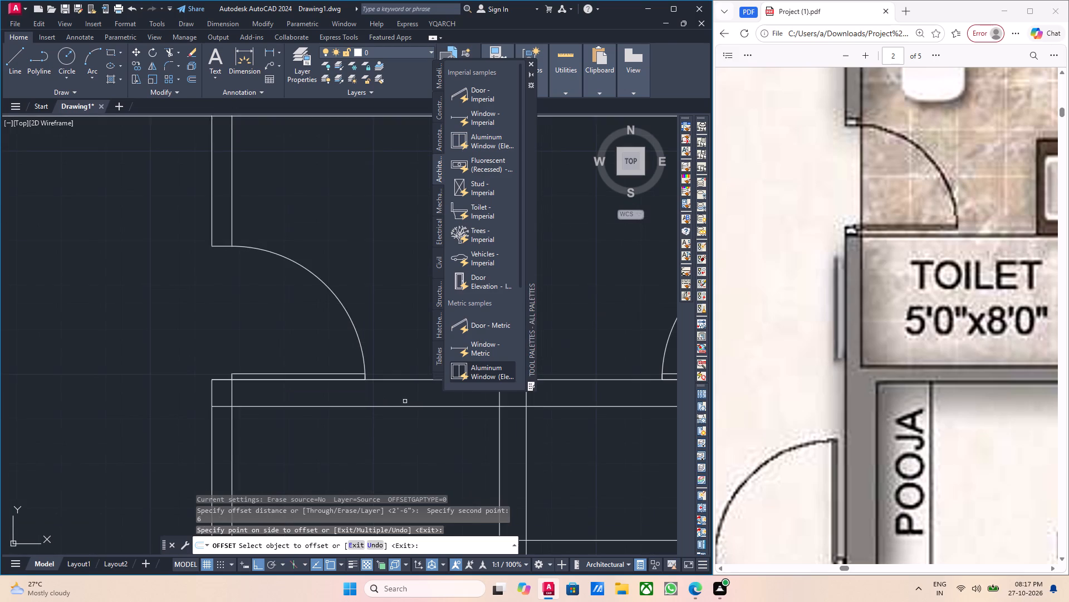
middle_drag(405, 401, 165, 436)
key(Escape)
Erase the original horizontal reference line at the lower edge of the toilet doors.
drag(215, 422, 212, 416)
click(200, 401)
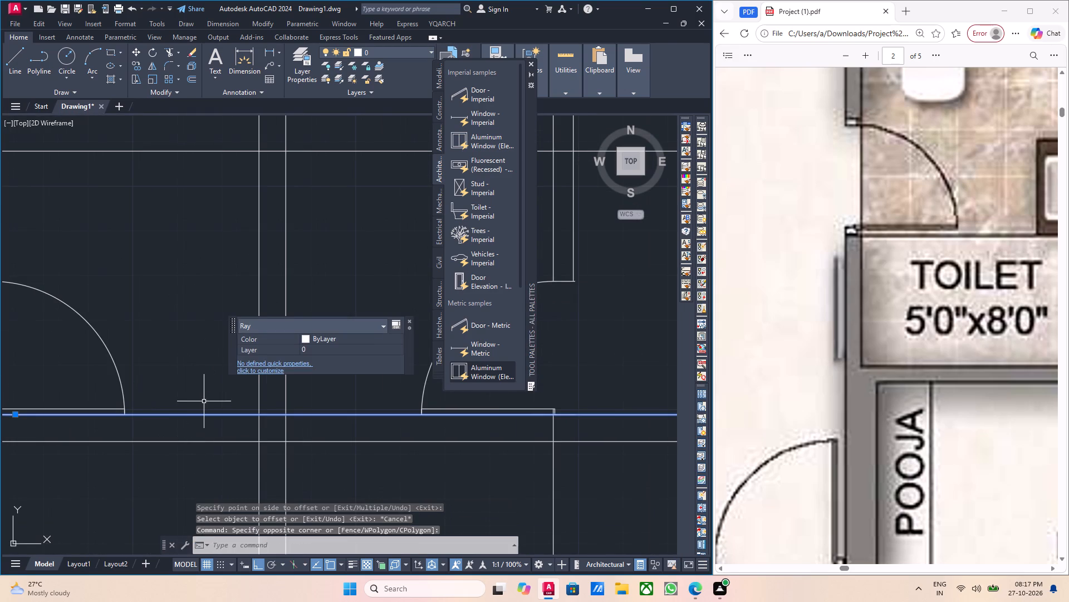
key(Delete)
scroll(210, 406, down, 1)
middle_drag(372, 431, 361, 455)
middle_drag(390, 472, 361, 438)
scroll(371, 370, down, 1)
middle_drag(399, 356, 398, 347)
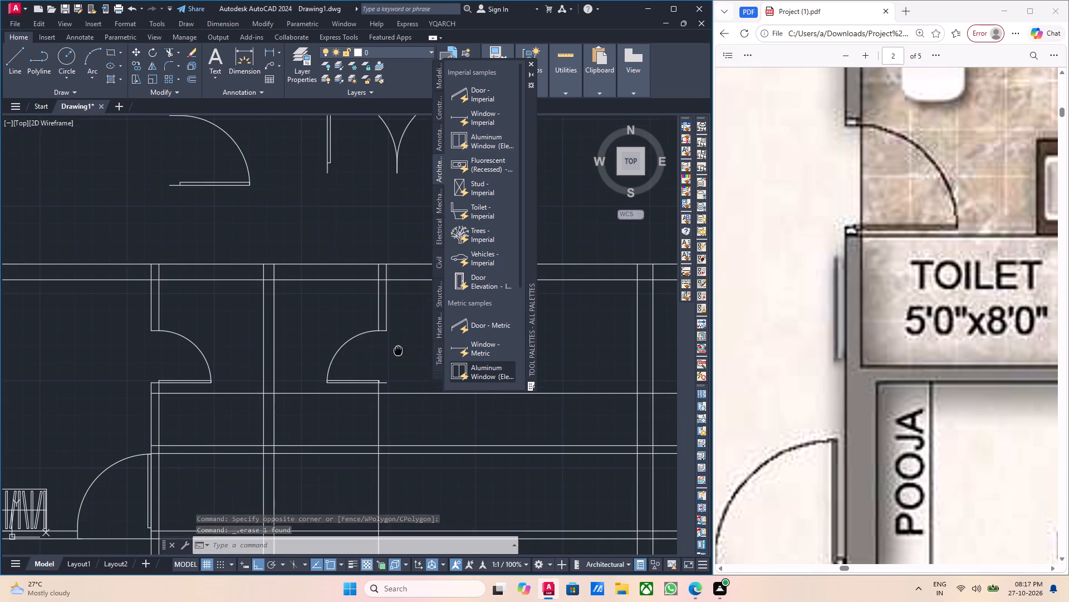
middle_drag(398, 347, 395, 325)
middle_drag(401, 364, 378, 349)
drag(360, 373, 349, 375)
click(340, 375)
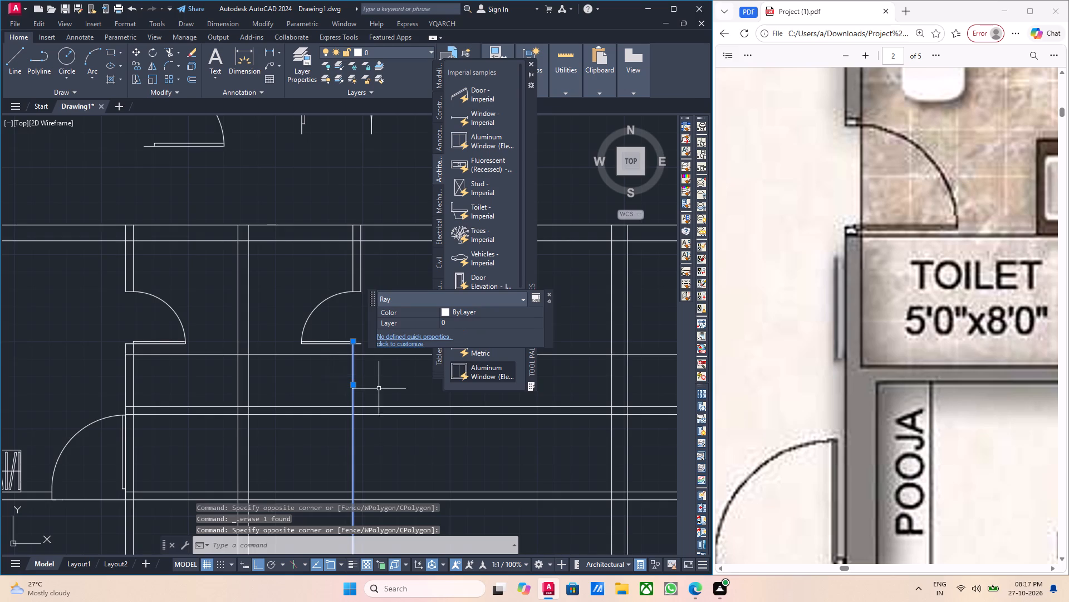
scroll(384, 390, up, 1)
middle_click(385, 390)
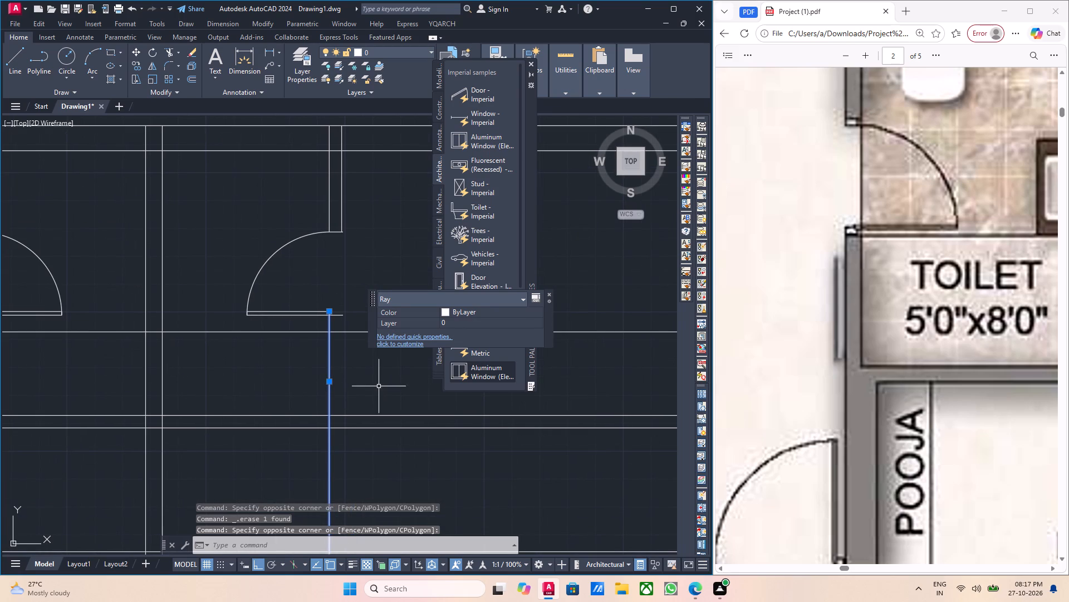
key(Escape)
Offset the right toilet's inner wall line below the door outward by the wall thickness picked along the door's lower jamb.
scroll(330, 385, down, 3)
middle_drag(354, 398, 305, 382)
scroll(286, 378, up, 3)
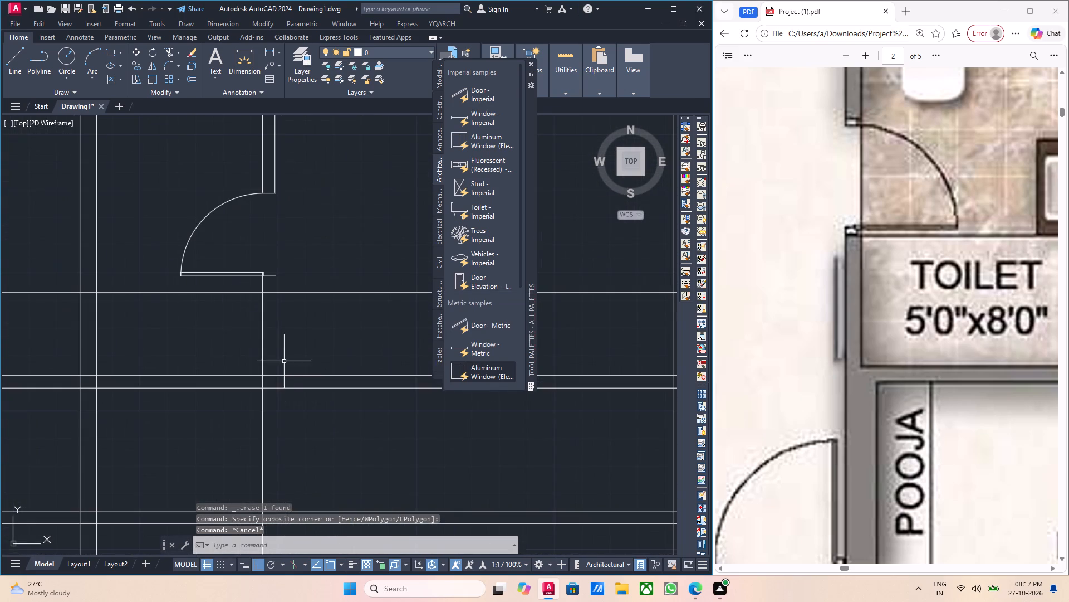
drag(281, 358, 268, 352)
click(248, 343)
key(o)
key(Return)
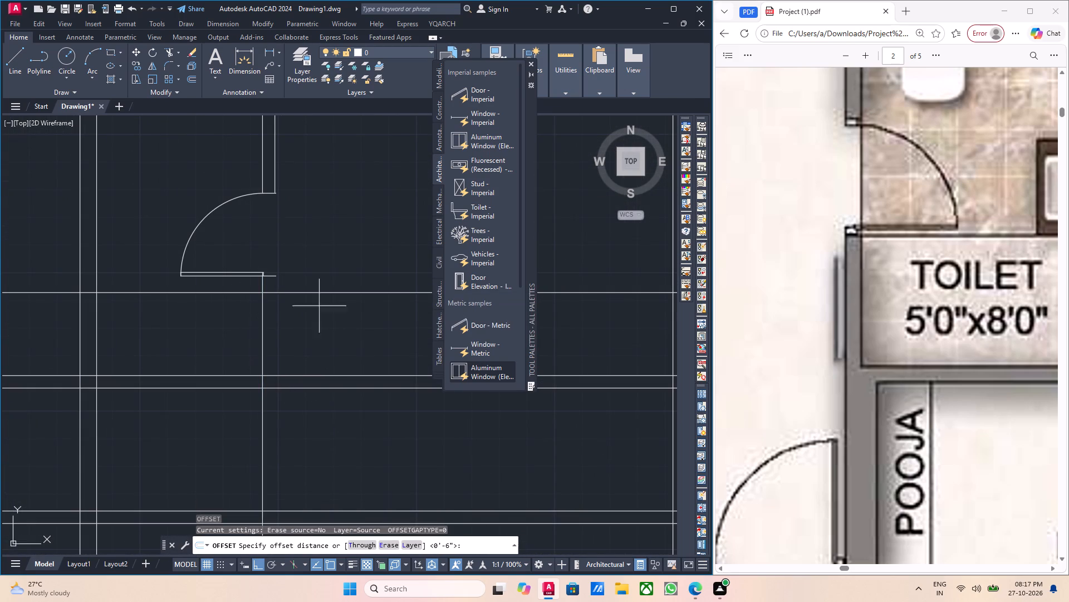
scroll(257, 279, up, 5)
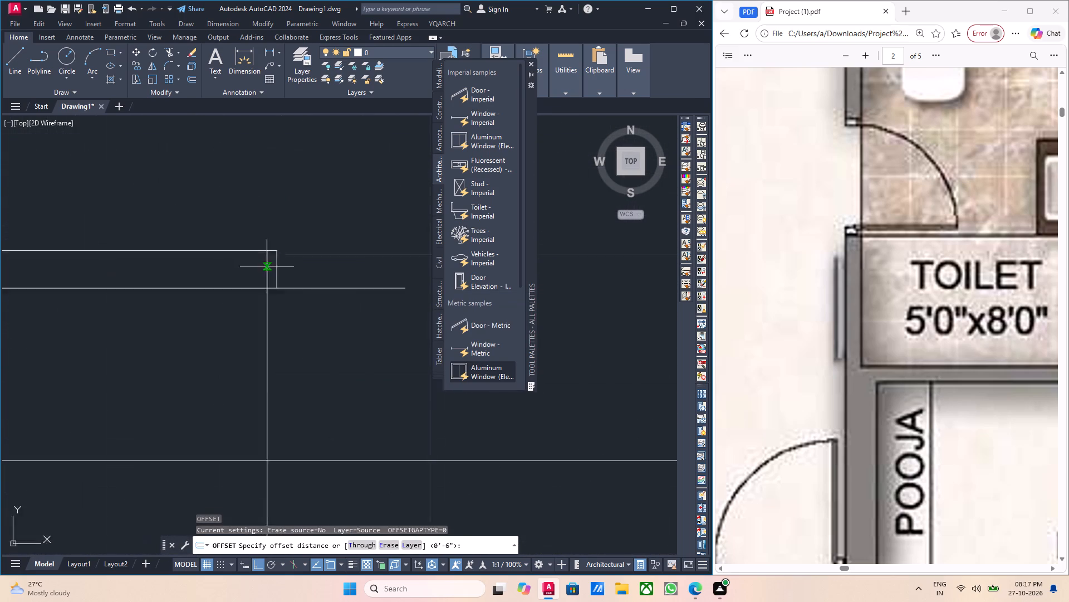
drag(269, 289, 296, 289)
click(405, 288)
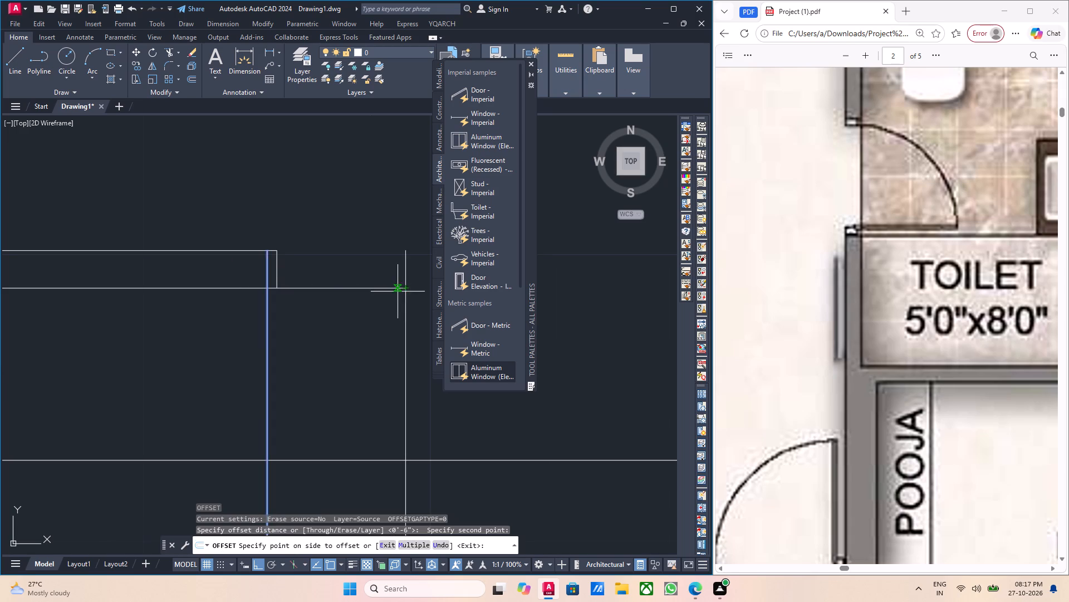
scroll(395, 296, down, 2)
middle_drag(400, 312, 393, 338)
click(384, 291)
middle_drag(398, 301, 324, 315)
key(Escape)
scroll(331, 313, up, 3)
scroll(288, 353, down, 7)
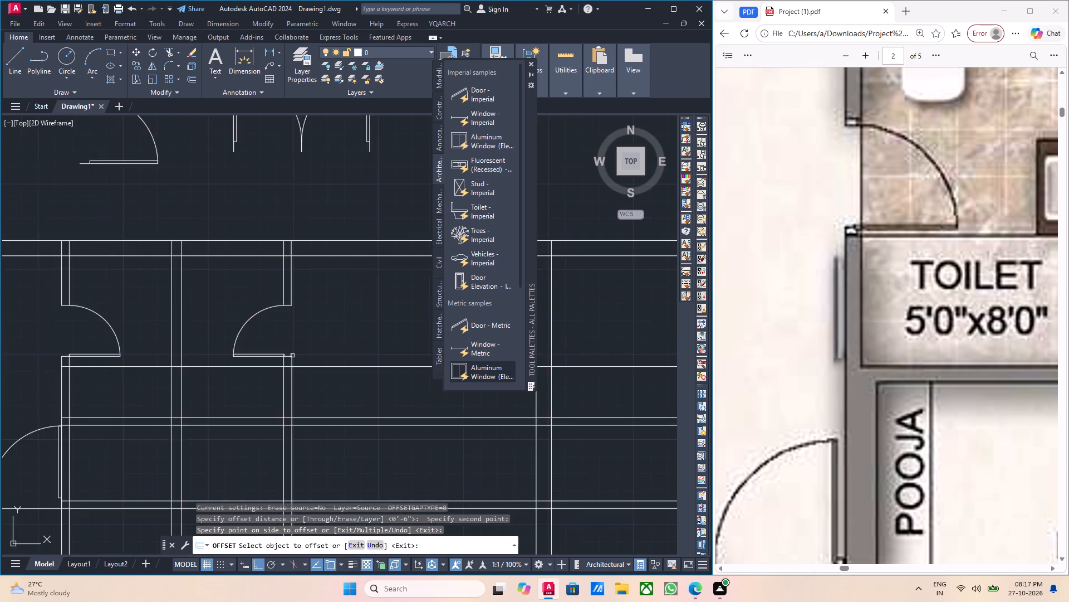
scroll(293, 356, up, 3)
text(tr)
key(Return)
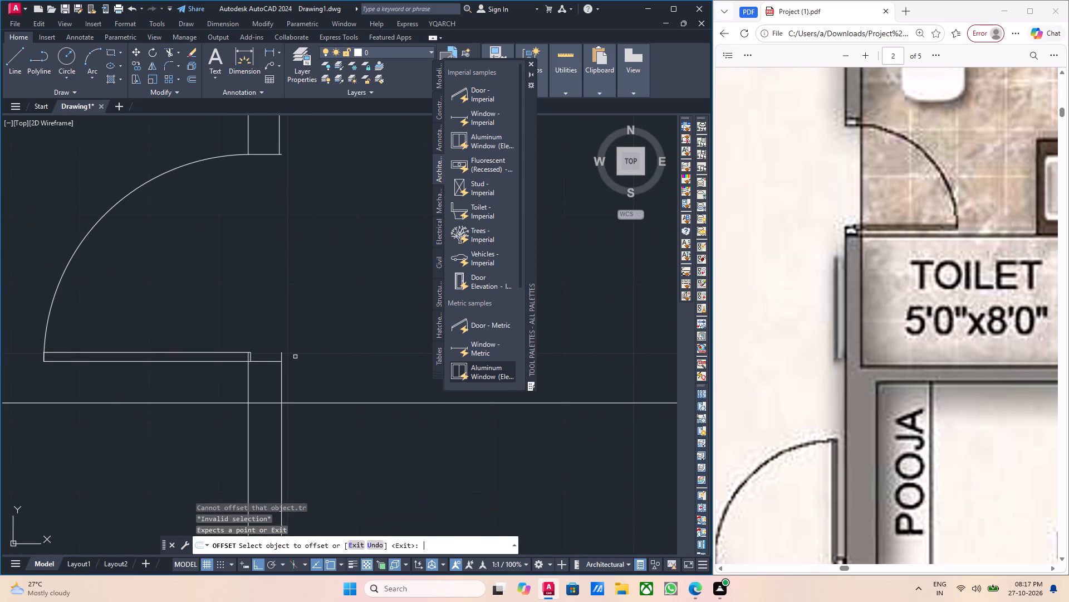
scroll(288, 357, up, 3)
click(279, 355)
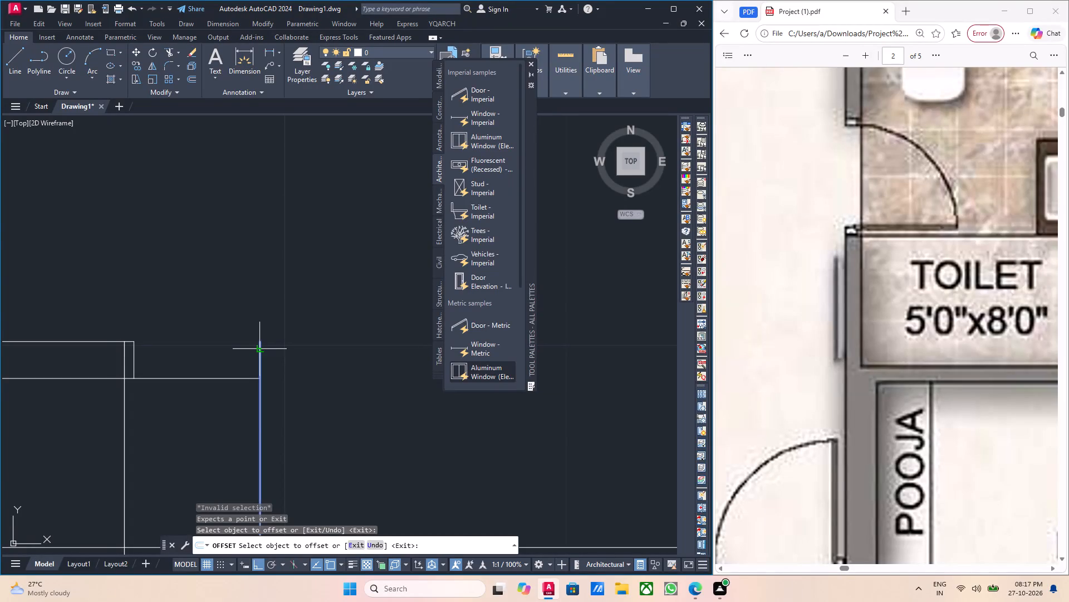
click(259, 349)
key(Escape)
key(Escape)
Stretch the upper end of the right toilet's new outer wall line down to the end of the door's lower jamb line.
drag(271, 356, 252, 355)
click(247, 354)
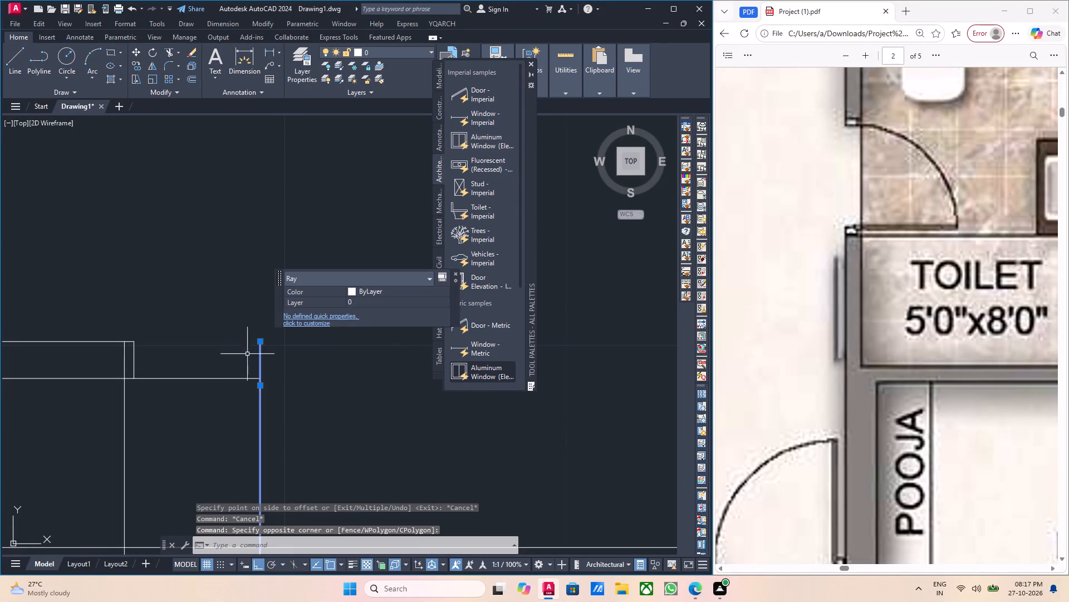
click(260, 342)
click(261, 376)
key(Escape)
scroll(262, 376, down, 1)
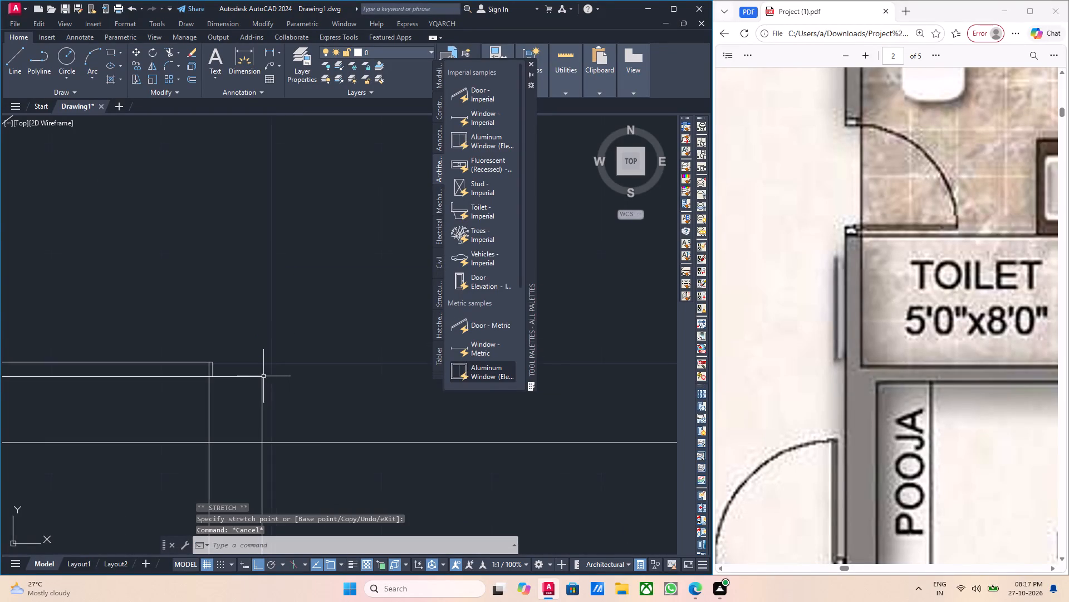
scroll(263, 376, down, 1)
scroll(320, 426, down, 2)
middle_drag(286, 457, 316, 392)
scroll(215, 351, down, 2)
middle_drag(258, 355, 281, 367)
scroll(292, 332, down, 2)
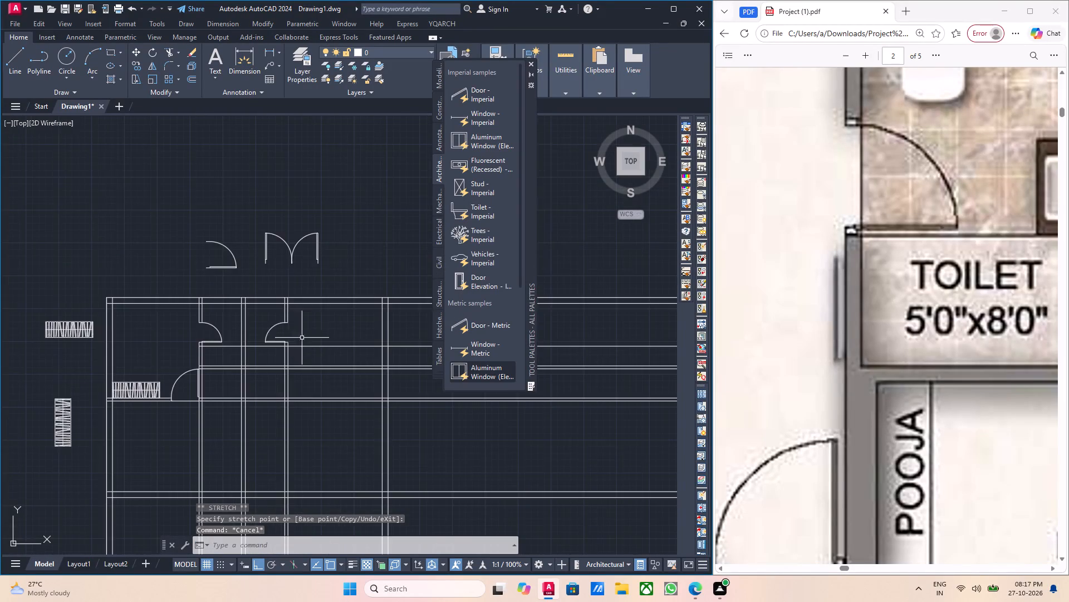
Compare the bedroom and toilet area of the drawing with the 1740 Sft. plan in the PDF, focusing on the upper-left bedroom's top wall.
middle_drag(304, 382, 301, 327)
middle_drag(274, 338, 281, 340)
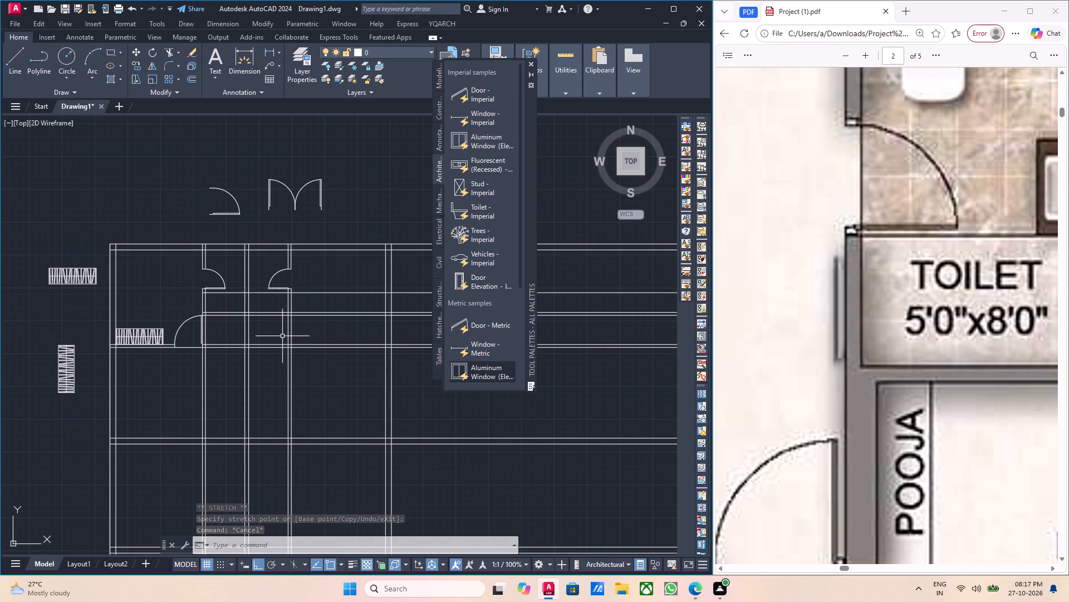
scroll(239, 309, up, 2)
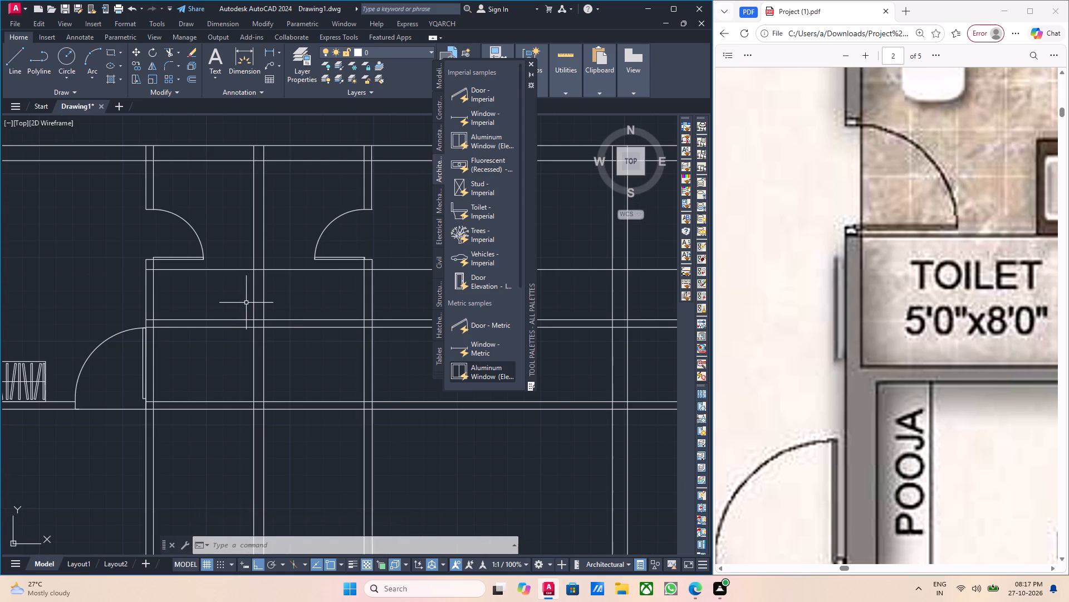
scroll(249, 311, down, 2)
middle_drag(259, 337, 244, 336)
scroll(164, 334, up, 3)
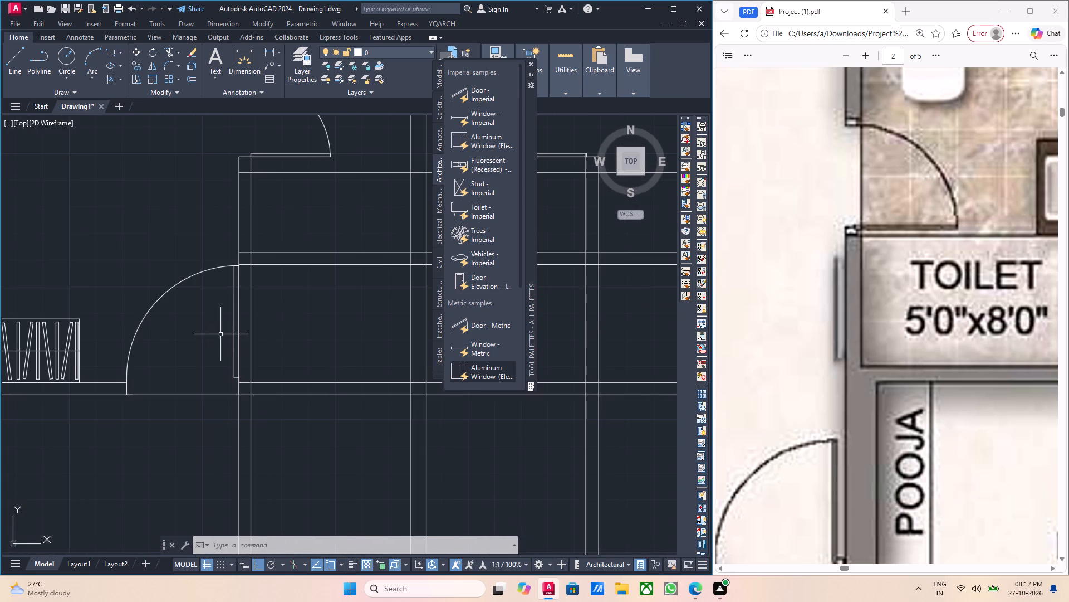
middle_drag(239, 337, 237, 393)
scroll(267, 314, down, 2)
middle_drag(323, 312, 257, 323)
middle_drag(306, 310, 296, 322)
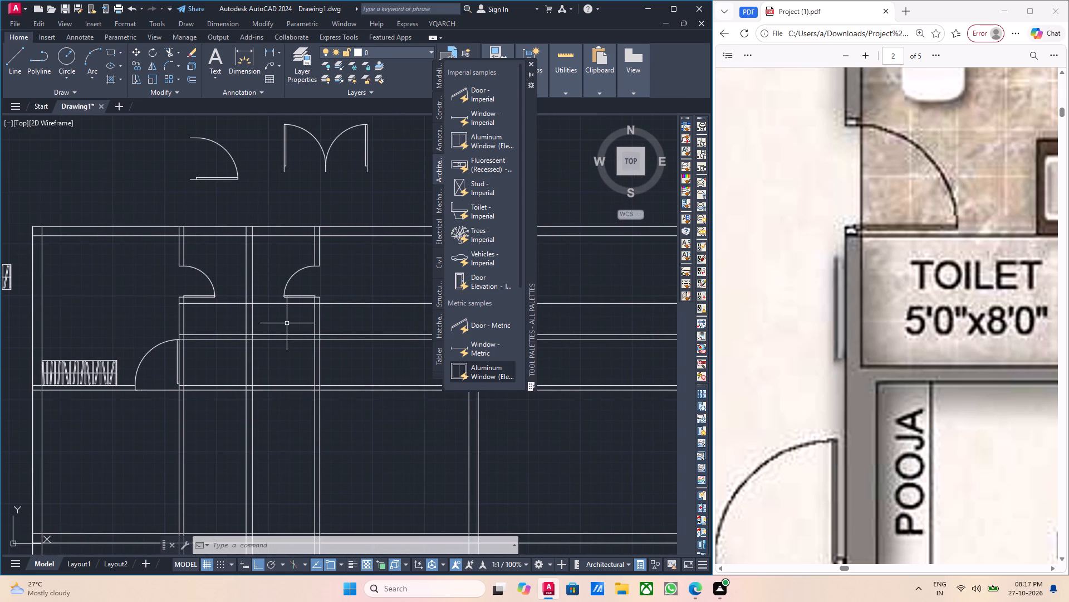
scroll(316, 338, down, 2)
middle_drag(364, 360, 283, 347)
scroll(229, 336, up, 1)
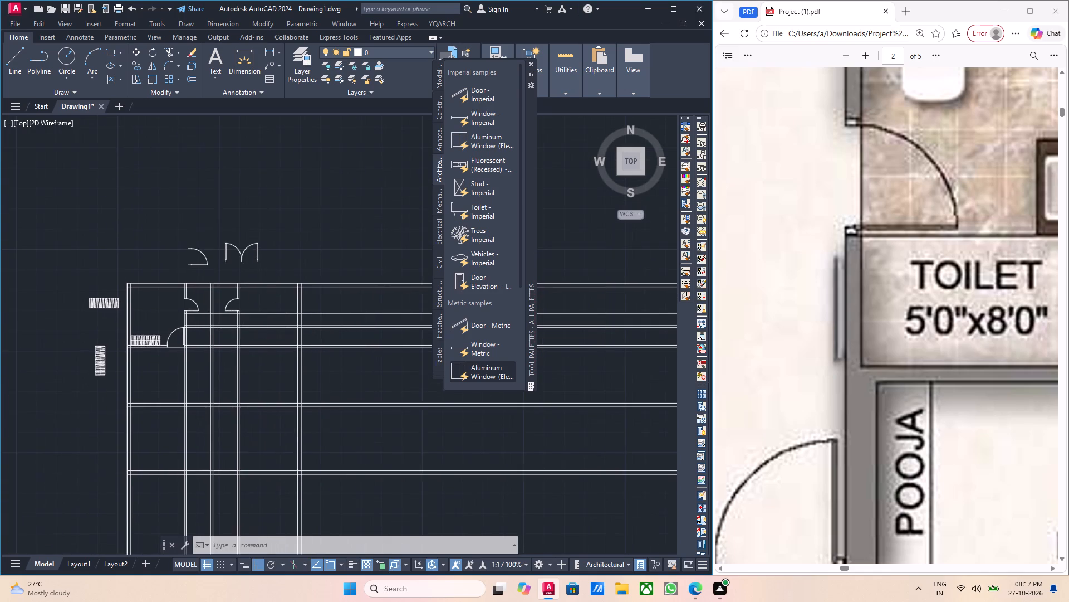
scroll(229, 336, up, 1)
middle_drag(198, 366, 194, 323)
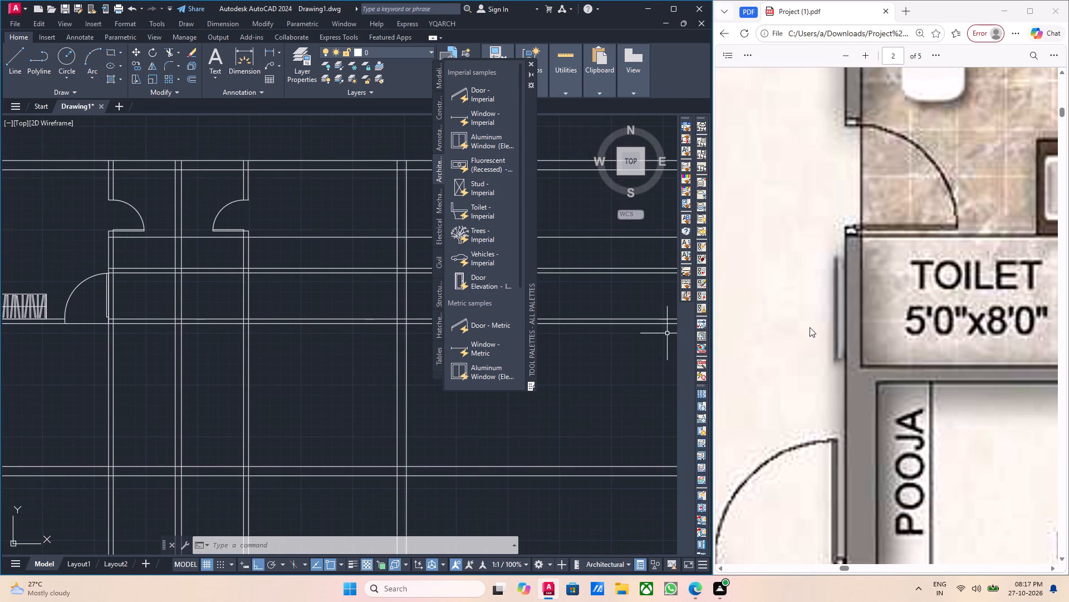
ctrl+scroll(800, 329, down, 5)
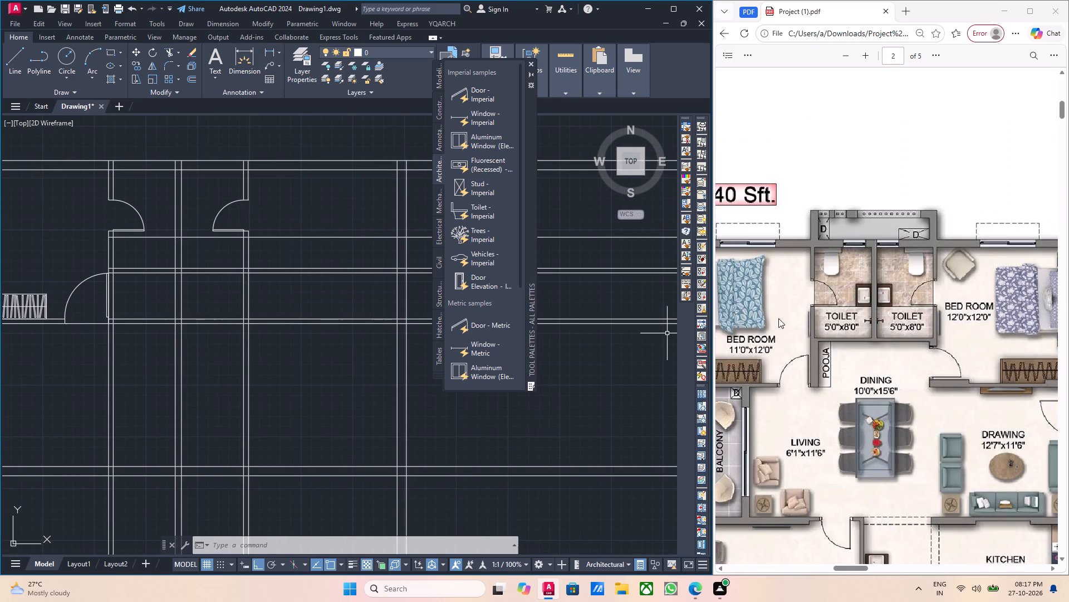
ctrl+scroll(782, 318, down, 2)
ctrl+middle_drag(761, 317, 786, 309)
ctrl+scroll(808, 309, up, 1)
scroll(380, 250, up, 1)
middle_drag(398, 266, 460, 302)
scroll(460, 302, down, 1)
ctrl+scroll(268, 310, down, 1)
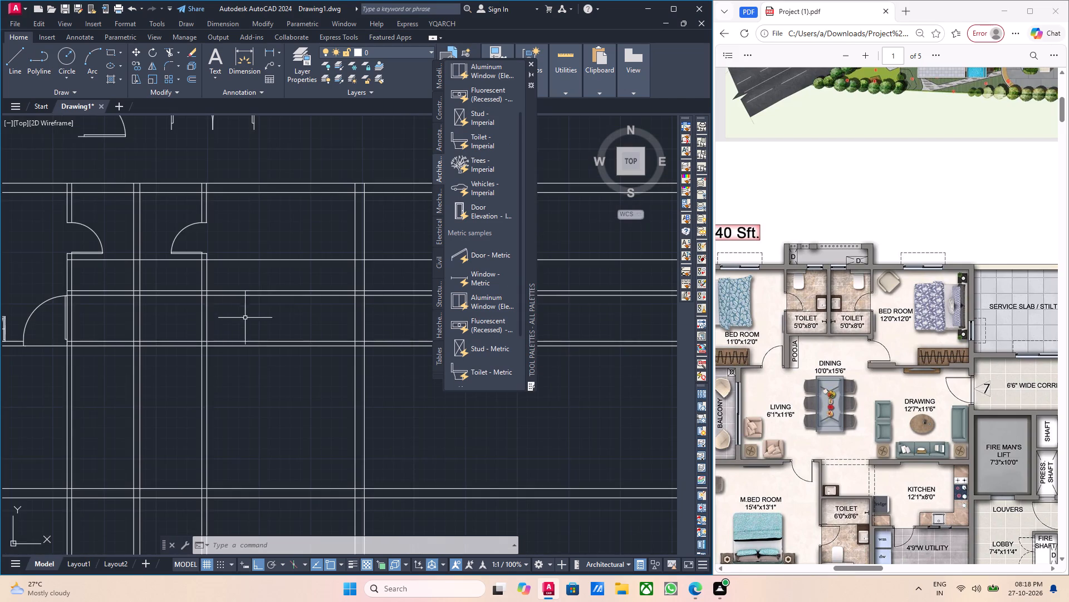
ctrl+scroll(164, 309, down, 2)
ctrl+middle_drag(121, 304, 200, 322)
ctrl+scroll(166, 296, up, 3)
ctrl+middle_drag(222, 292, 227, 347)
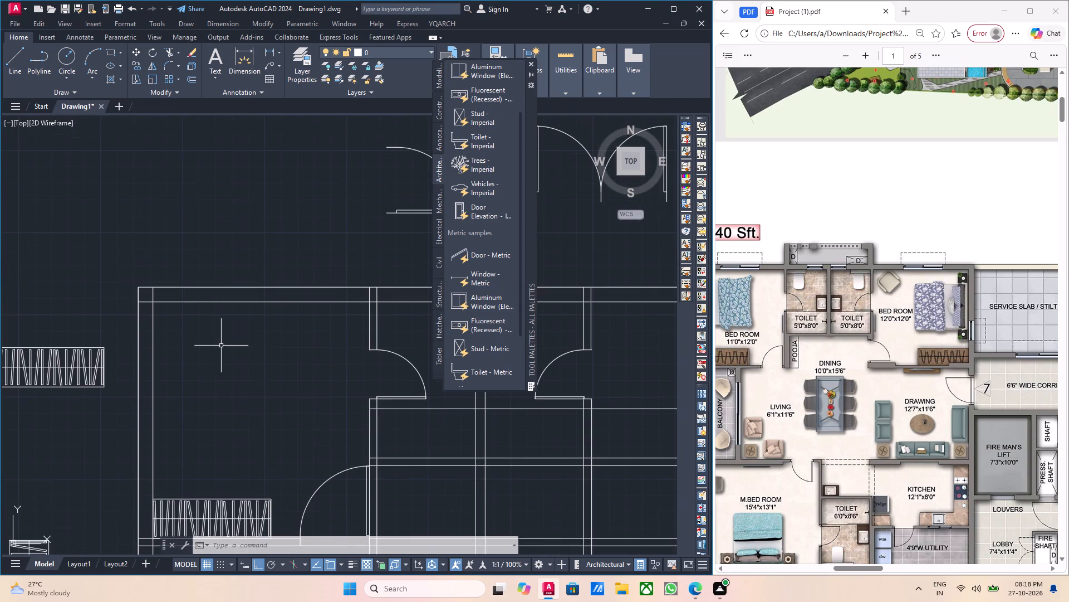
middle_drag(233, 345, 266, 355)
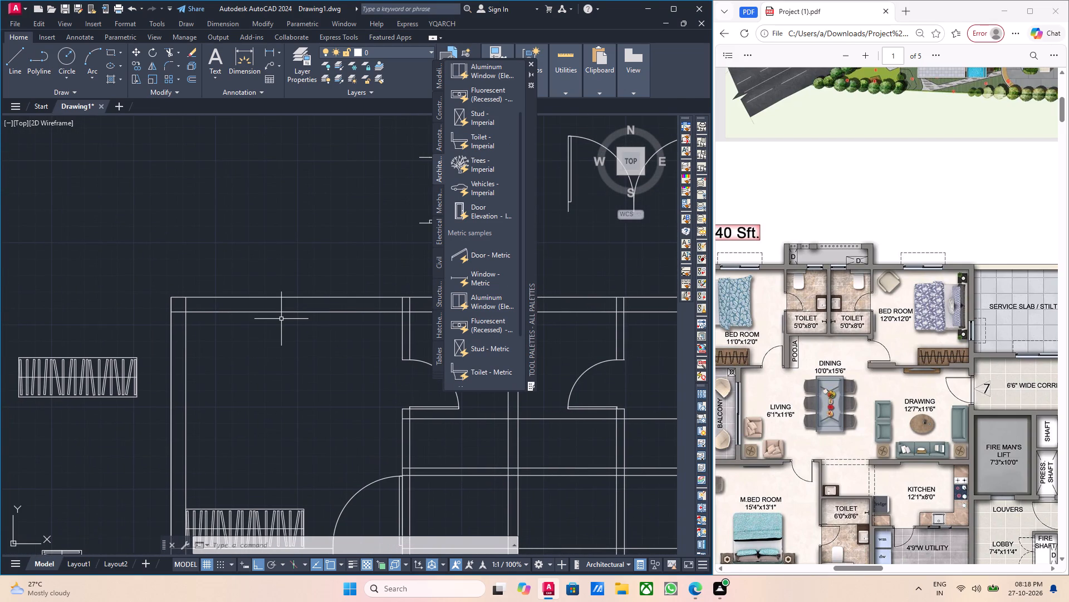
Draw a line along the top wall's outer face from the 11'0"x12'0" bedroom's left inner wall line to the left toilet's wall.
key(Escape)
key(l)
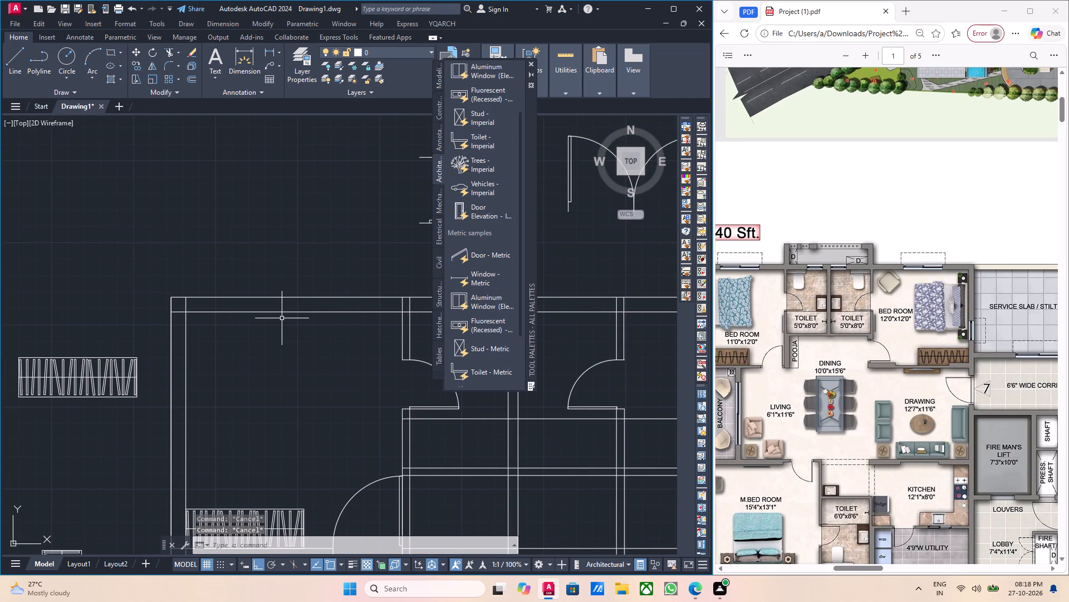
key(Return)
scroll(202, 296, up, 1)
drag(174, 300, 185, 300)
middle_drag(363, 300, 165, 338)
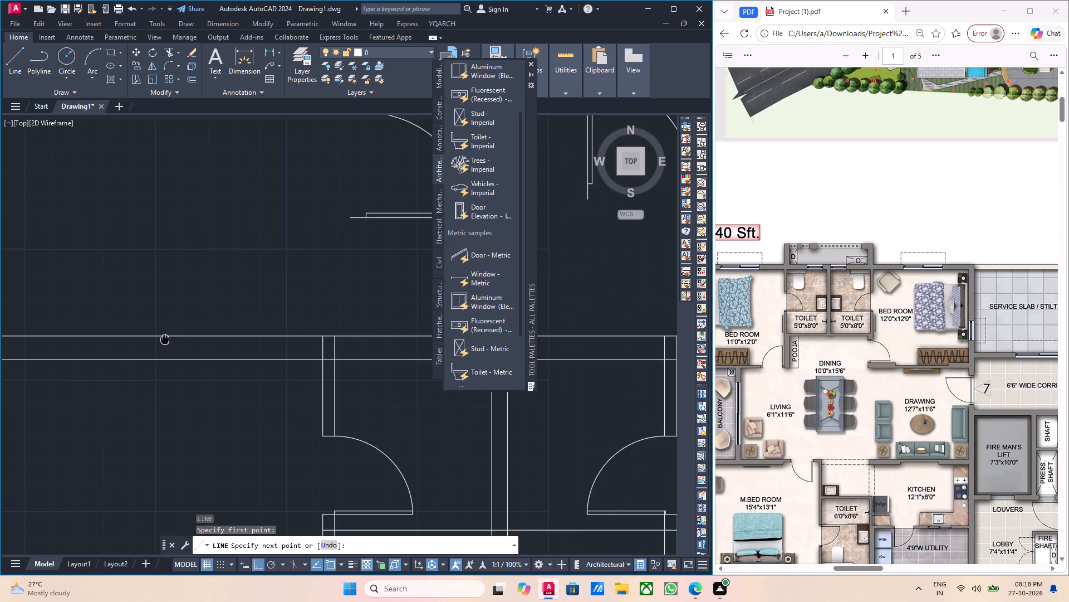
middle_drag(165, 338, 164, 338)
scroll(214, 339, down, 1)
scroll(279, 343, up, 2)
click(285, 330)
scroll(284, 330, down, 2)
key(Escape)
key(Escape)
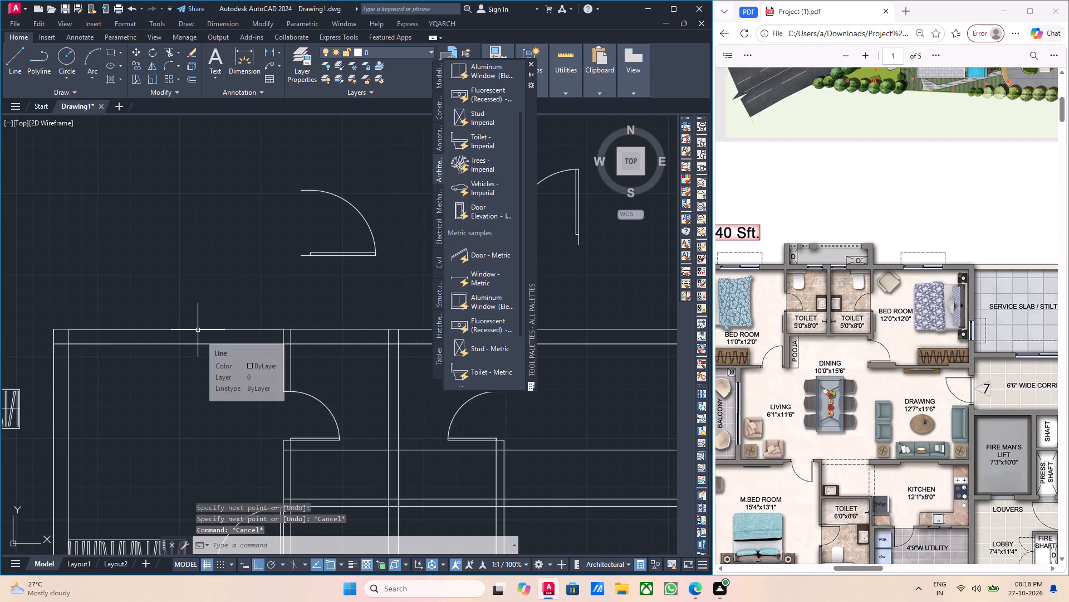
Draw a centre line across the bedroom's top wall thickness, from the midpoint of the outer-face line down to the inner face.
key(l)
key(Return)
click(175, 331)
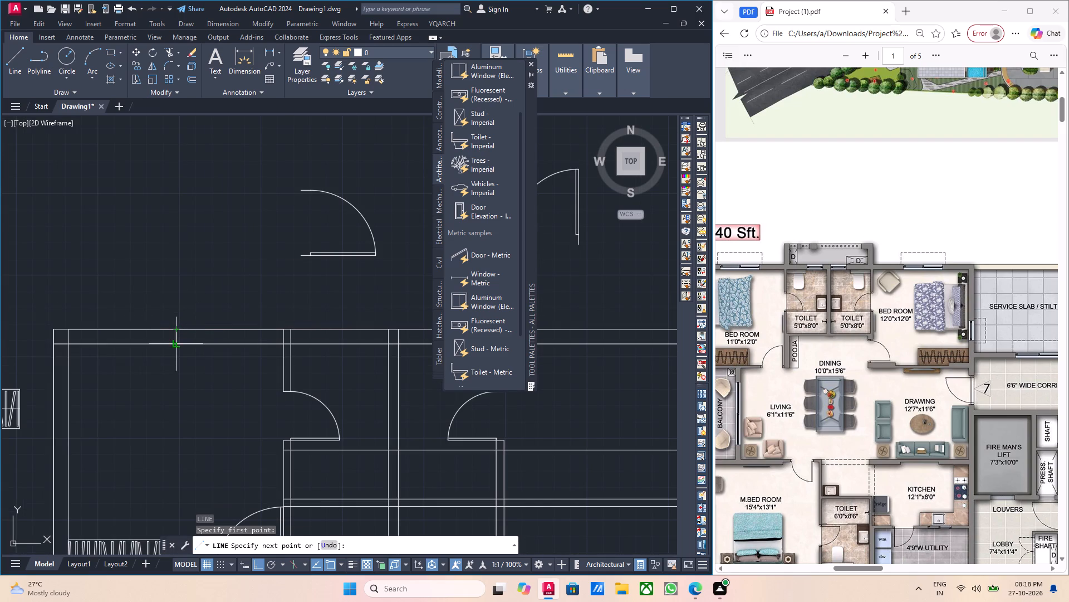
click(175, 343)
scroll(192, 337, up, 1)
middle_drag(194, 338, 261, 354)
key(Escape)
scroll(232, 355, up, 2)
click(247, 353)
click(231, 349)
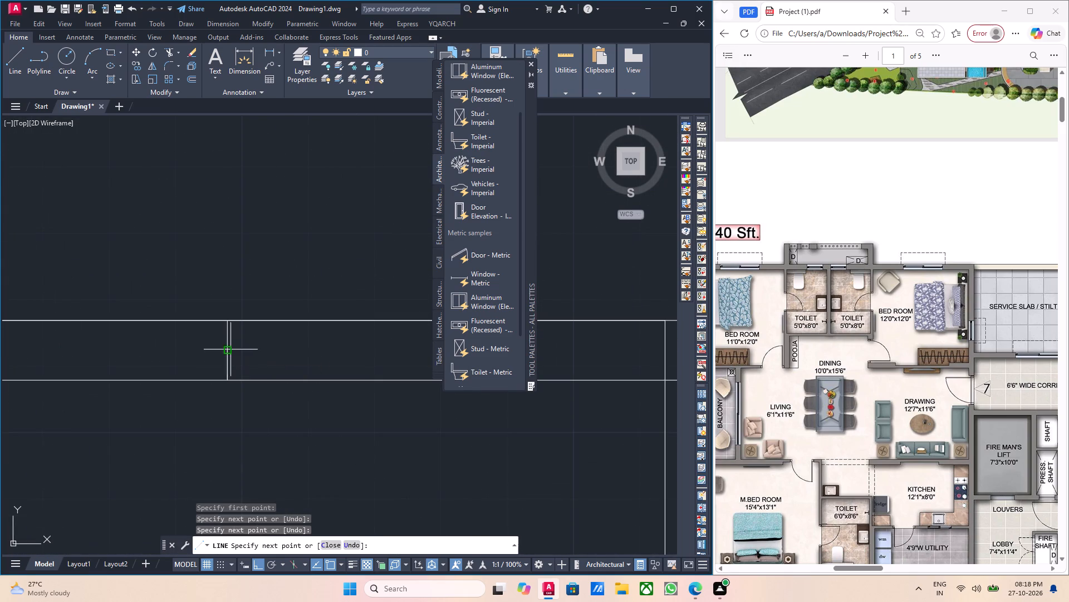
click(243, 350)
key(Escape)
key(Escape)
key(Escape)
Erase the short stray horizontal segment beside the centre line in the bedroom's top wall.
scroll(247, 365, up, 2)
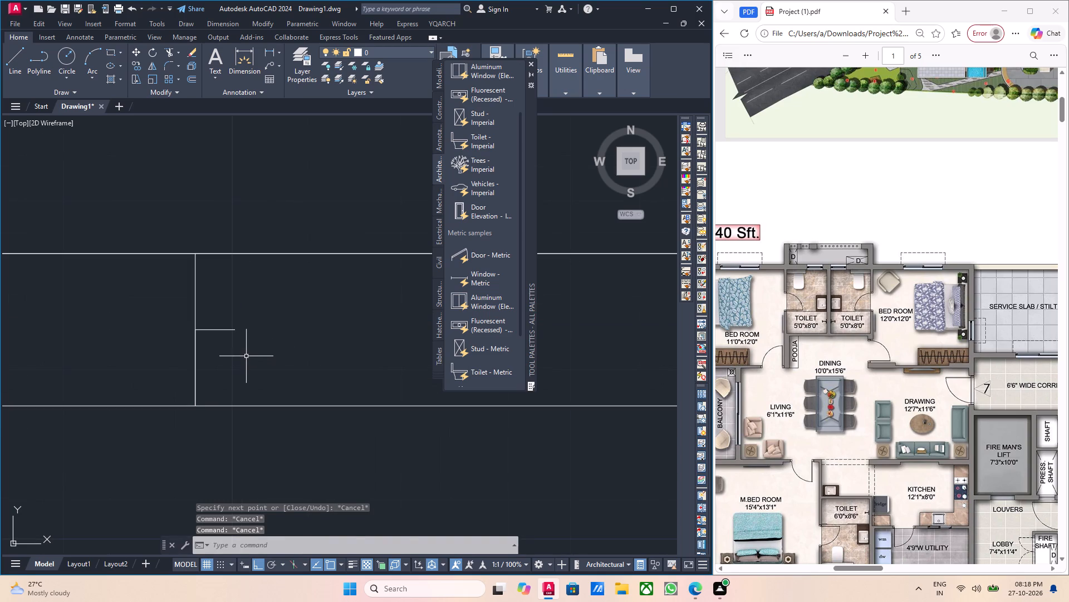
drag(246, 356, 243, 351)
click(223, 335)
drag(244, 344, 240, 339)
click(226, 323)
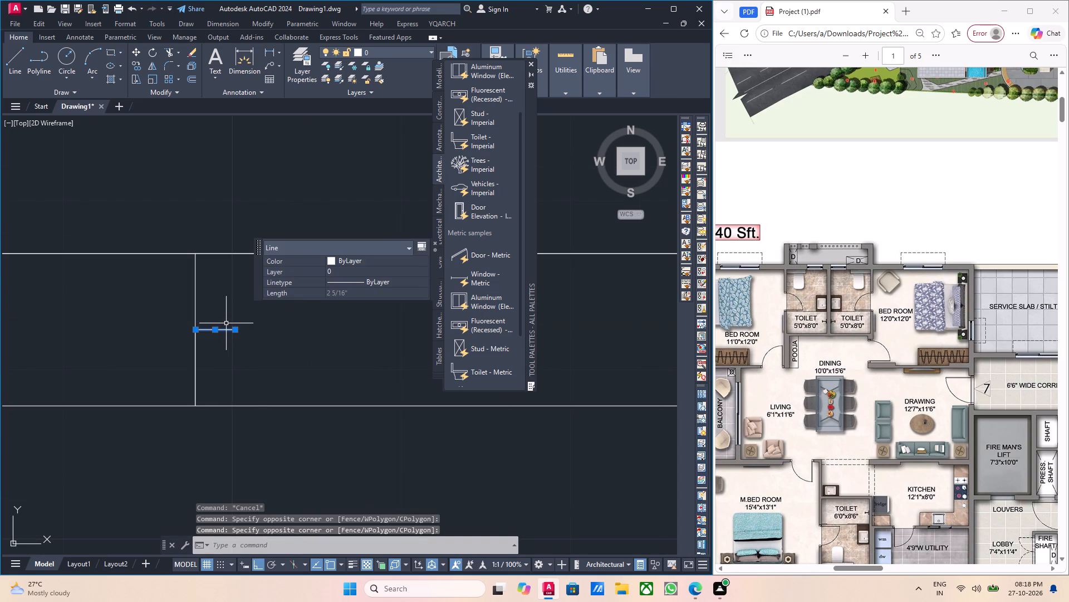
key(Delete)
Offset the centre line in the bedroom's top wall 2' to both sides to mark the window jambs.
click(209, 341)
click(186, 340)
middle_click(317, 362)
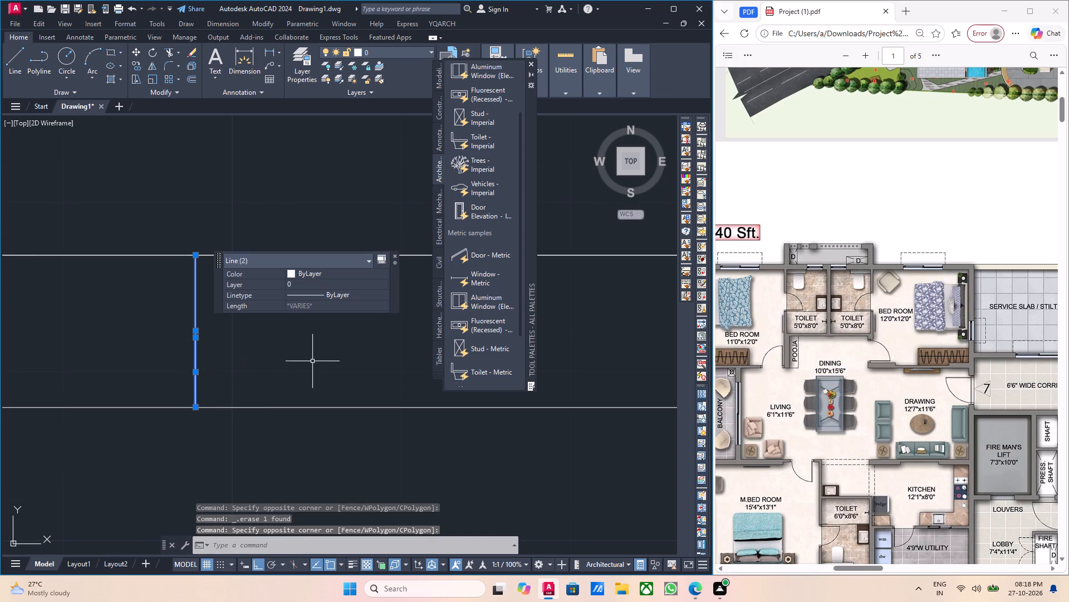
key(o)
key(Return)
scroll(256, 360, down, 2)
middle_click(248, 337)
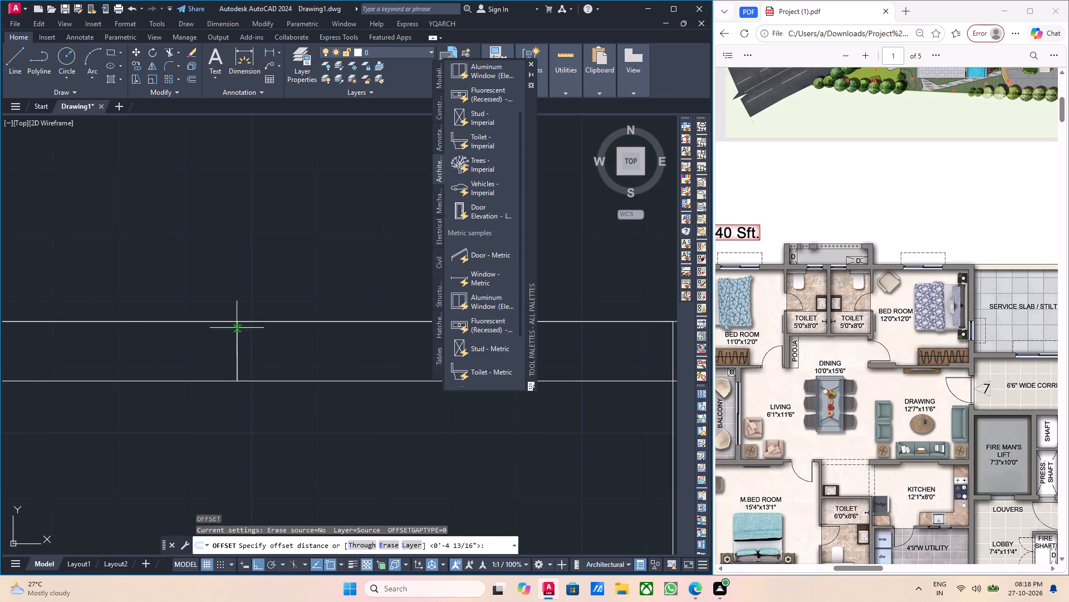
drag(237, 323, 228, 323)
text(2')
key(Return)
scroll(198, 329, down, 3)
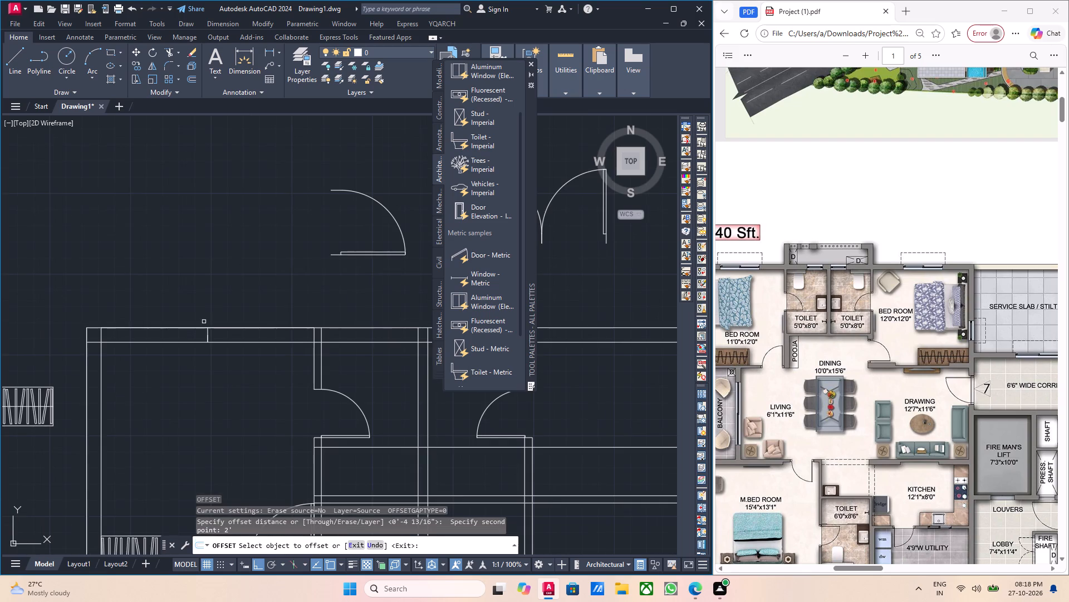
middle_drag(205, 331, 225, 351)
scroll(222, 356, up, 2)
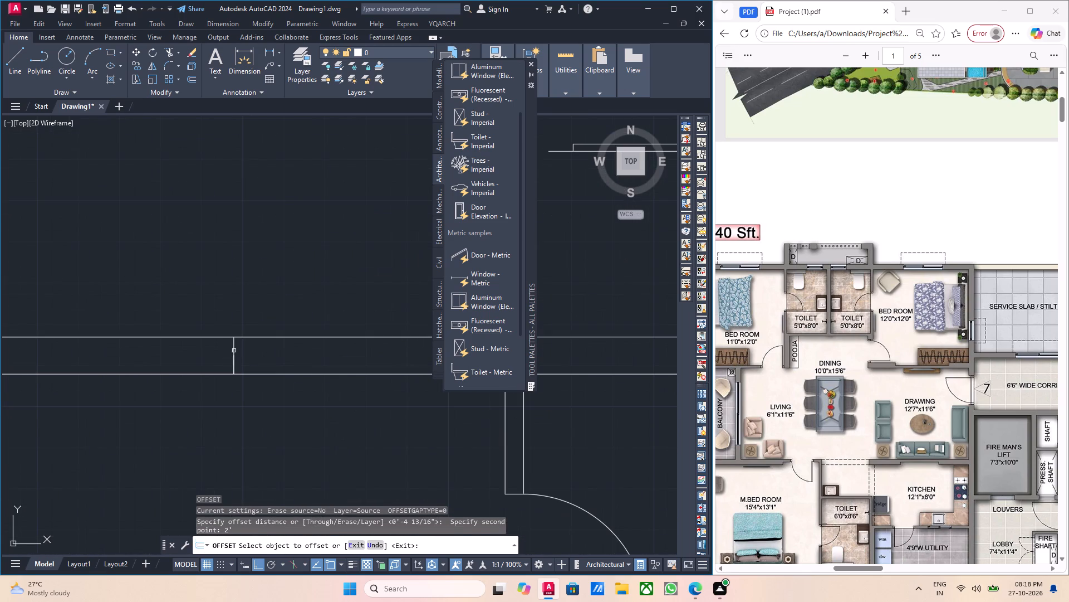
click(234, 351)
click(195, 353)
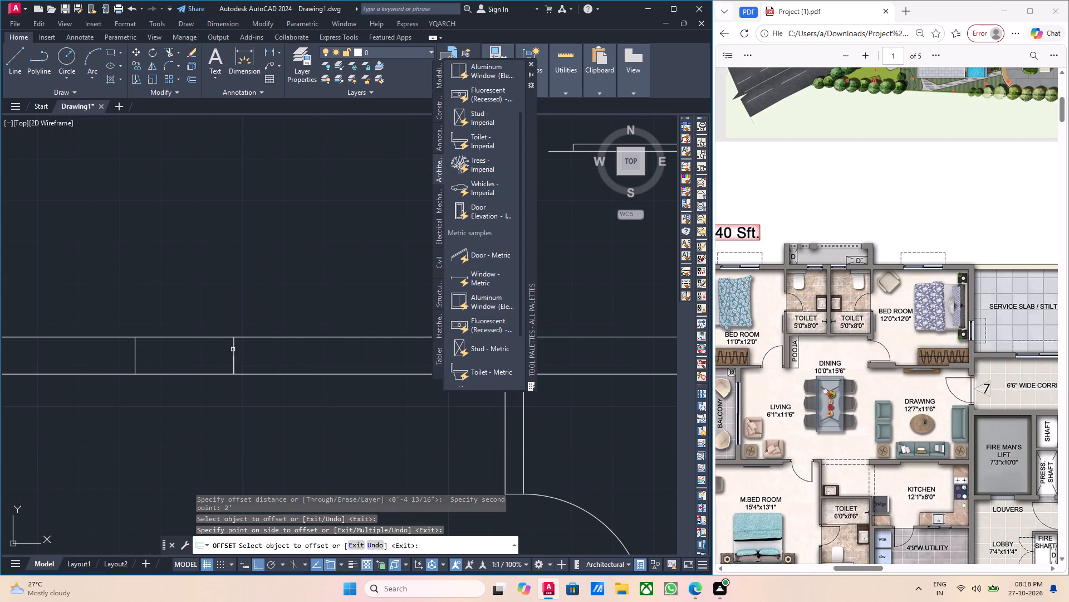
click(234, 348)
click(296, 356)
key(Escape)
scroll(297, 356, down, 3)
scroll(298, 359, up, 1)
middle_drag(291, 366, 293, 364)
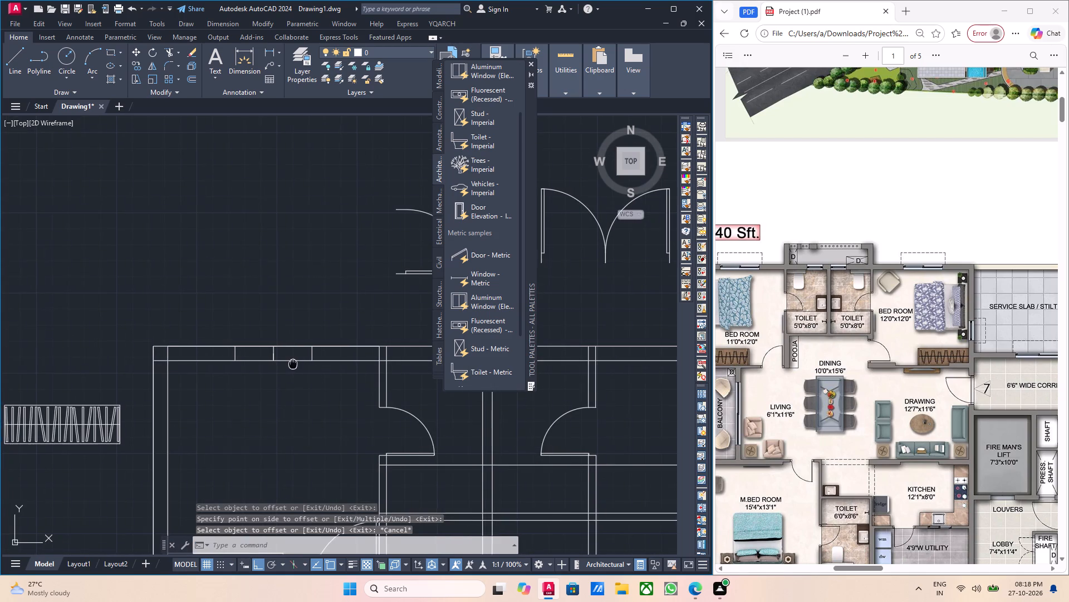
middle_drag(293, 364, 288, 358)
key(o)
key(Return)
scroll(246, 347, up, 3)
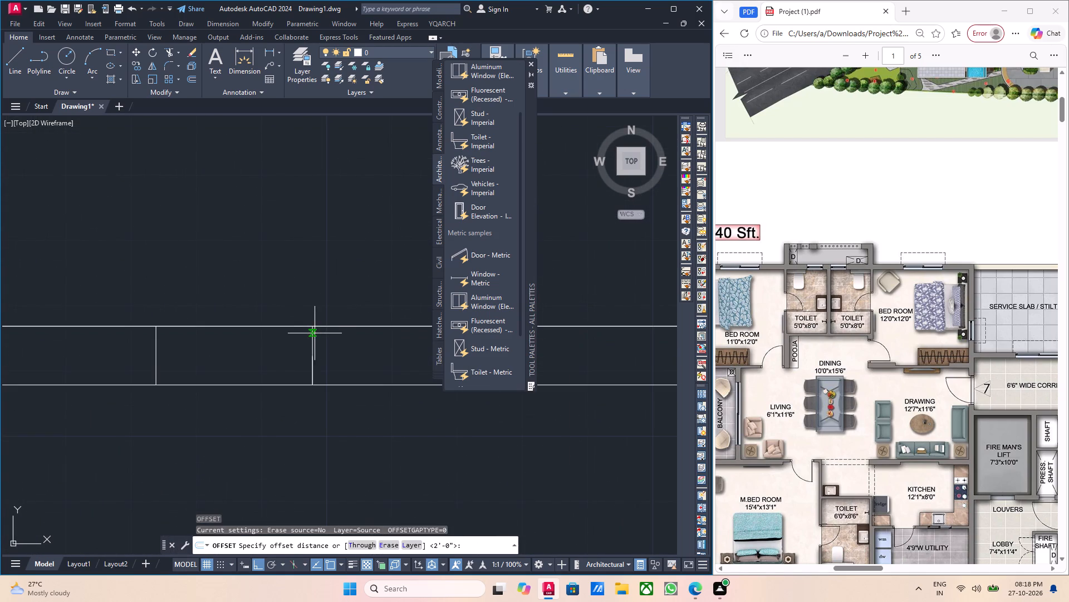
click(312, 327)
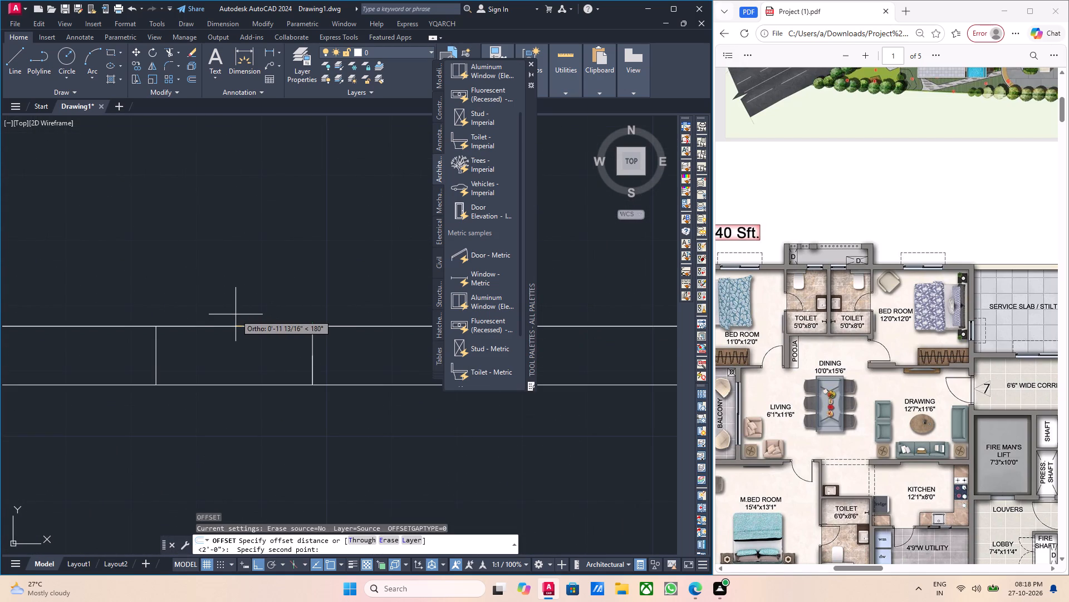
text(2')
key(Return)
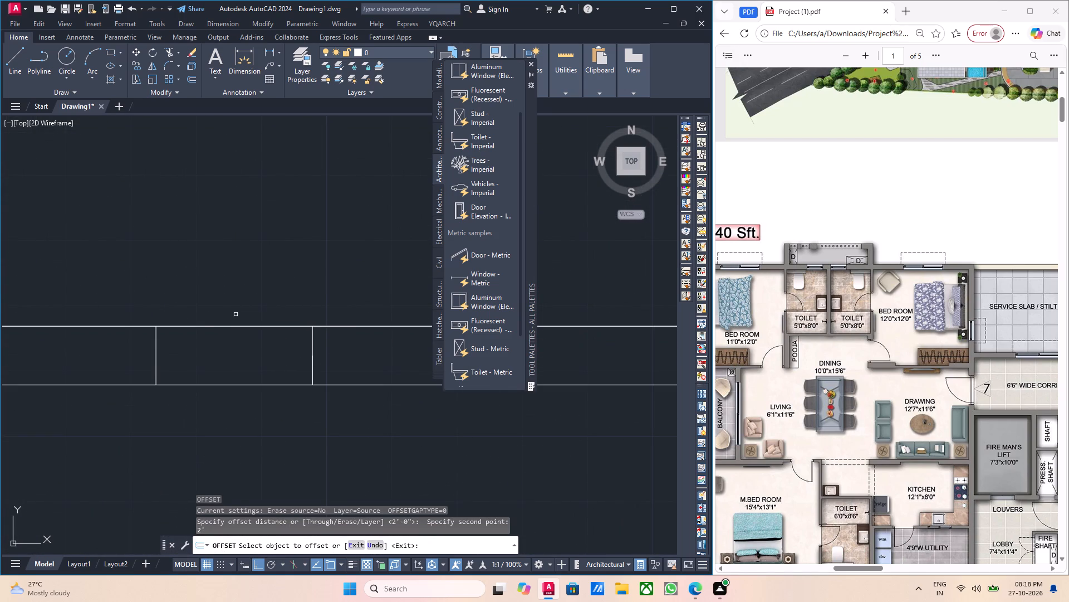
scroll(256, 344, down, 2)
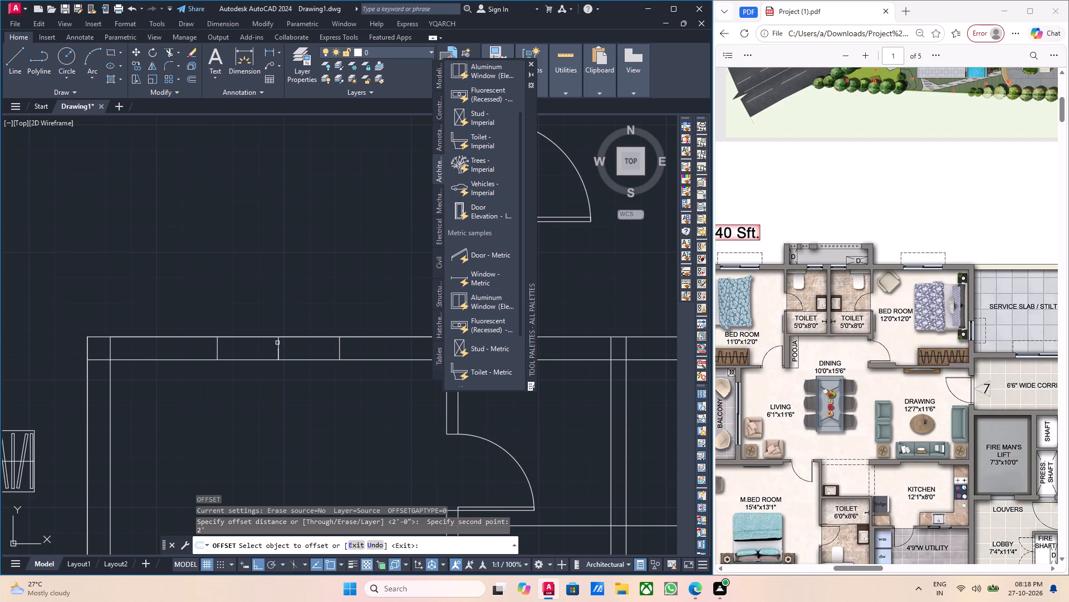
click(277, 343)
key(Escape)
Erase the overlapping centre lines and the leftover fragment between the two window jambs in the bedroom's top wall.
scroll(245, 355, up, 2)
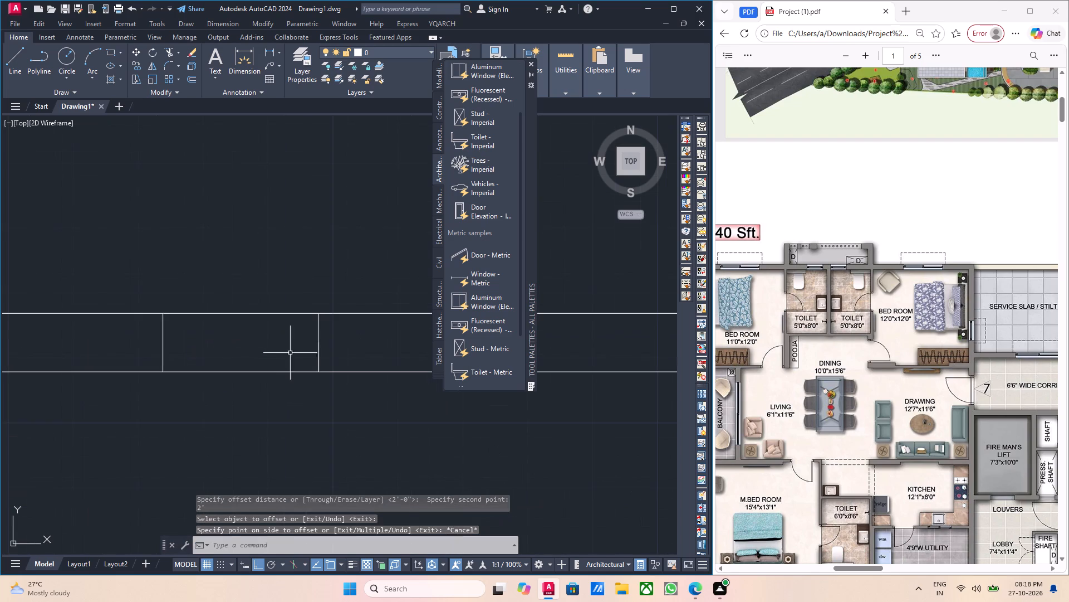
drag(342, 353, 318, 353)
click(287, 348)
key(Delete)
scroll(292, 352, down, 1)
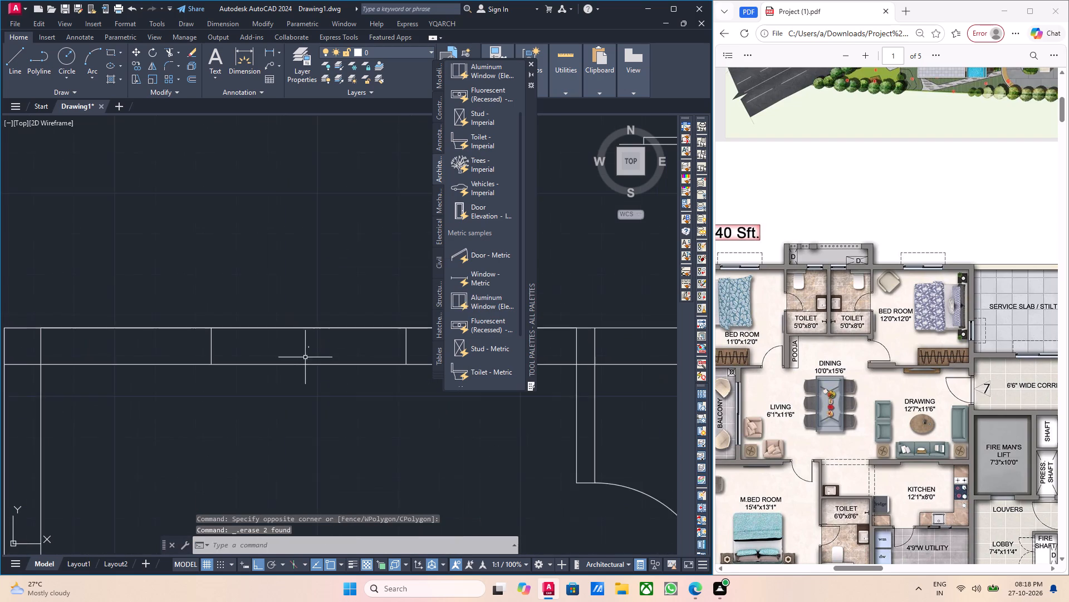
middle_click(312, 364)
scroll(312, 365, down, 1)
scroll(313, 364, up, 3)
drag(316, 347, 304, 345)
click(268, 329)
key(Delete)
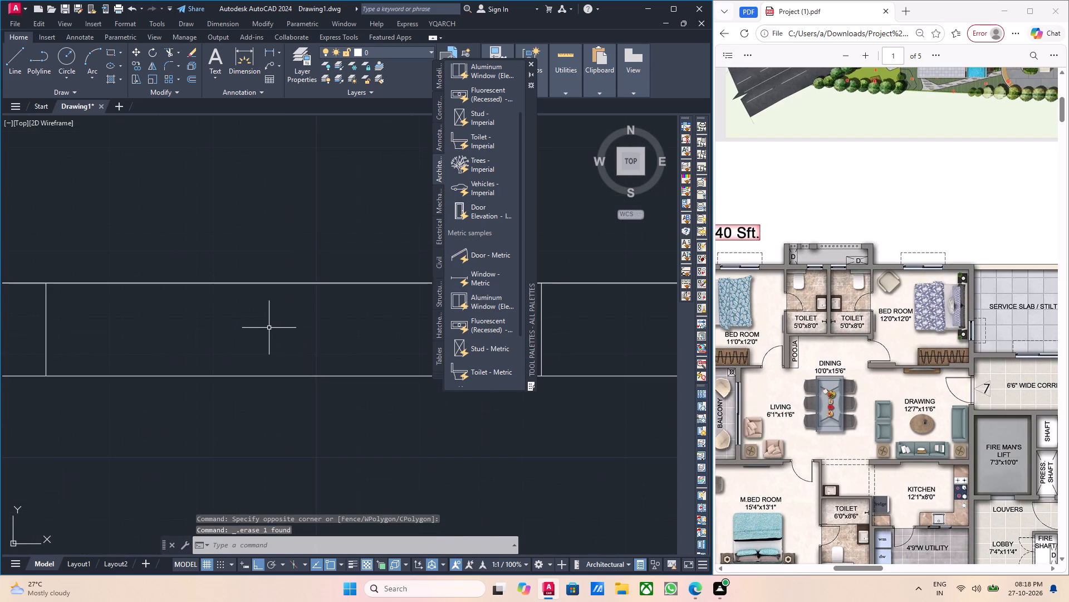
Draw a horizontal line between the midpoints of the two window jamb lines in the bedroom's top wall.
scroll(262, 365, down, 2)
middle_drag(257, 358, 239, 360)
middle_drag(290, 355, 236, 360)
key(l)
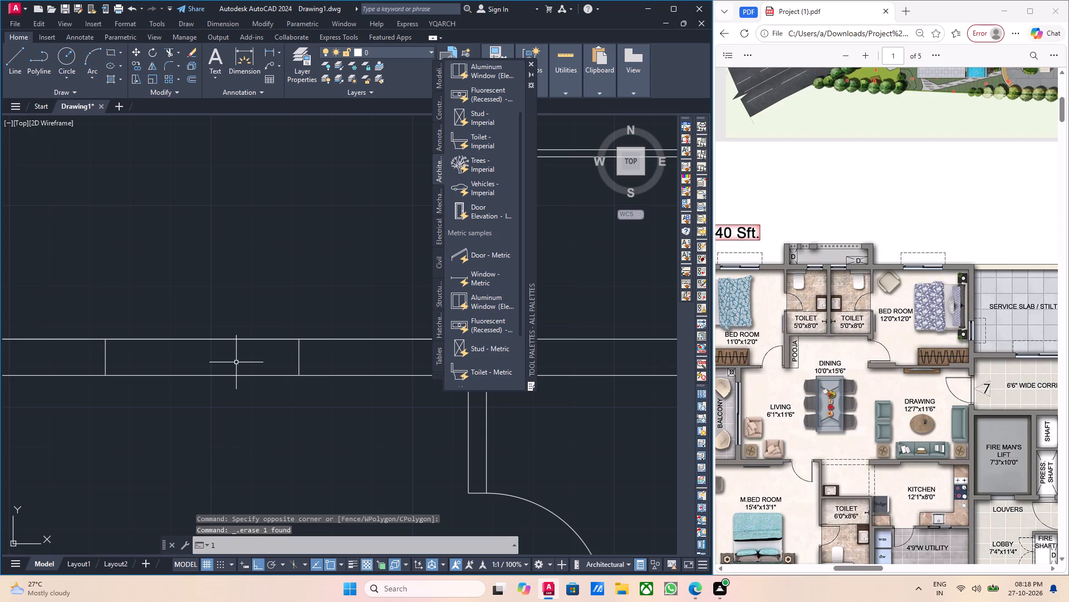
key(Return)
middle_drag(242, 373, 299, 373)
scroll(135, 370, up, 2)
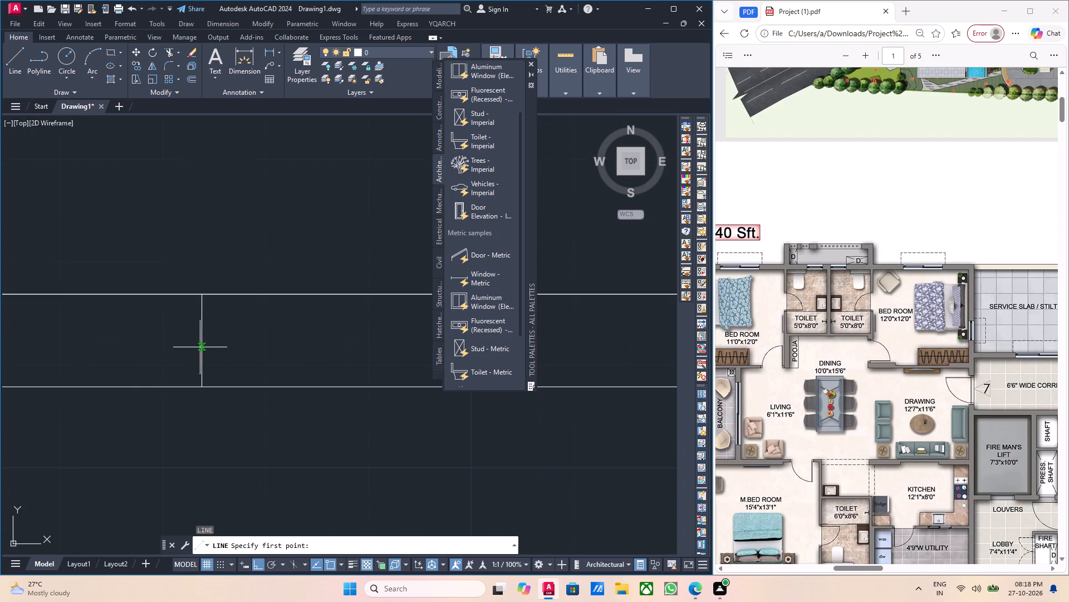
click(199, 343)
middle_drag(272, 350, 19, 389)
scroll(232, 385, down, 2)
middle_drag(270, 385, 262, 386)
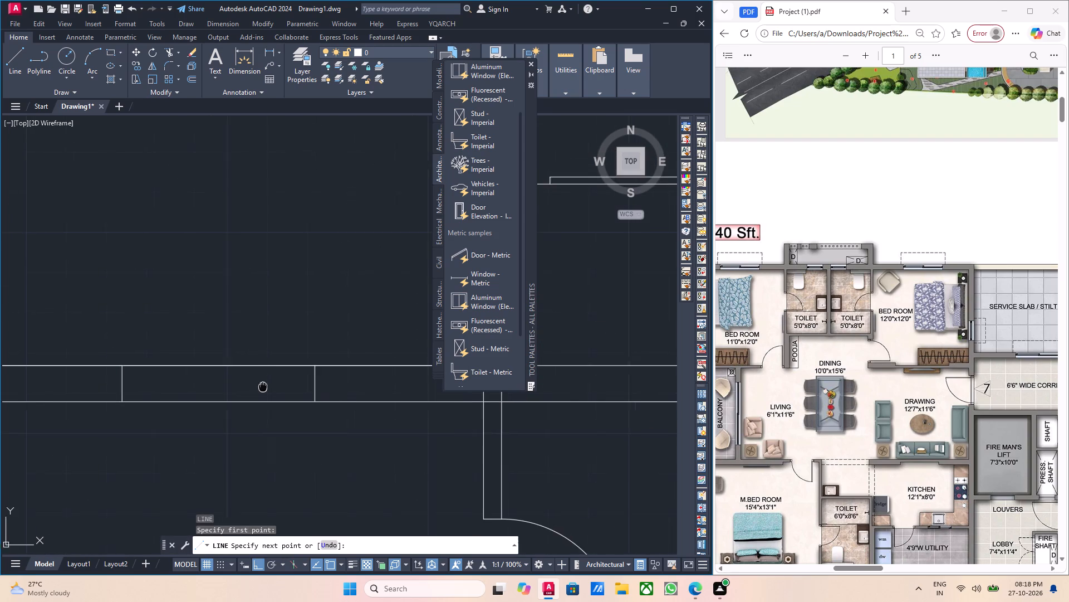
middle_drag(262, 386, 253, 389)
click(302, 386)
key(Escape)
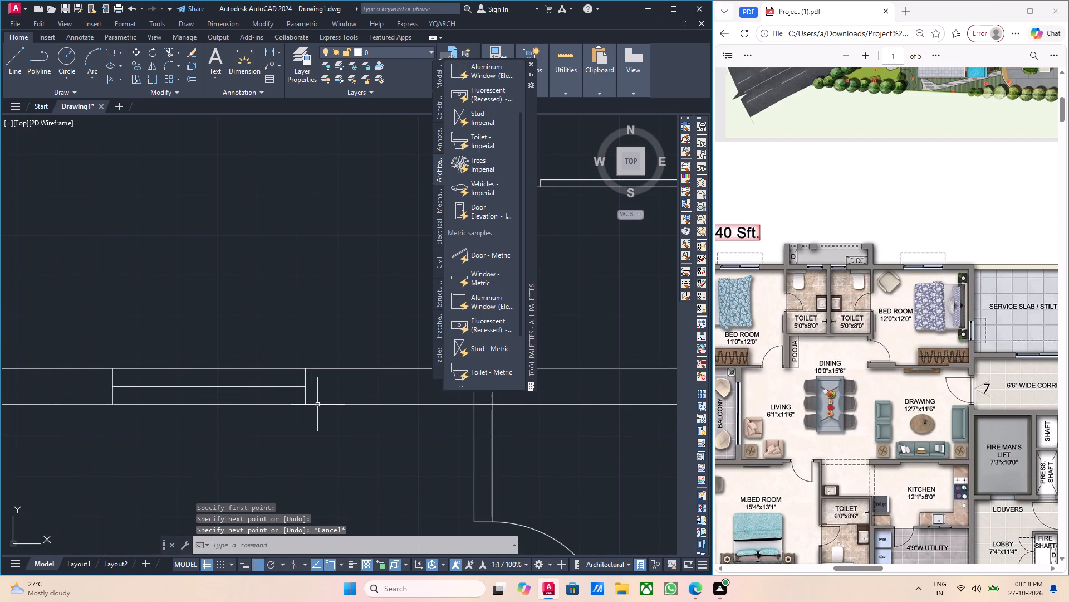
Draw vertical lines from the window centre line's midpoint to the outer and inner wall faces in the bedroom's top wall.
key(l)
key(Return)
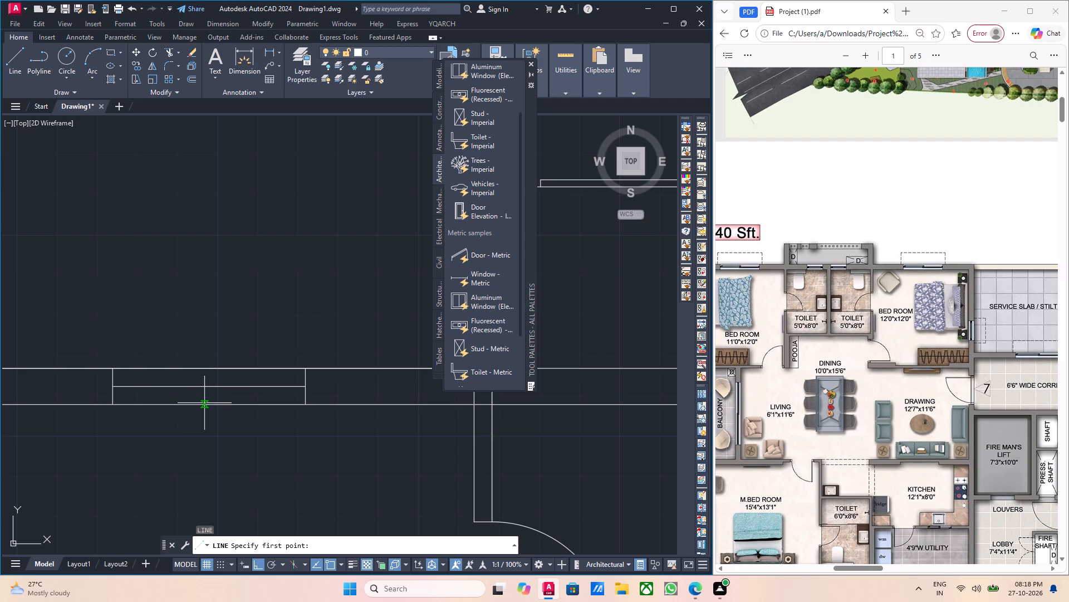
click(208, 387)
click(212, 371)
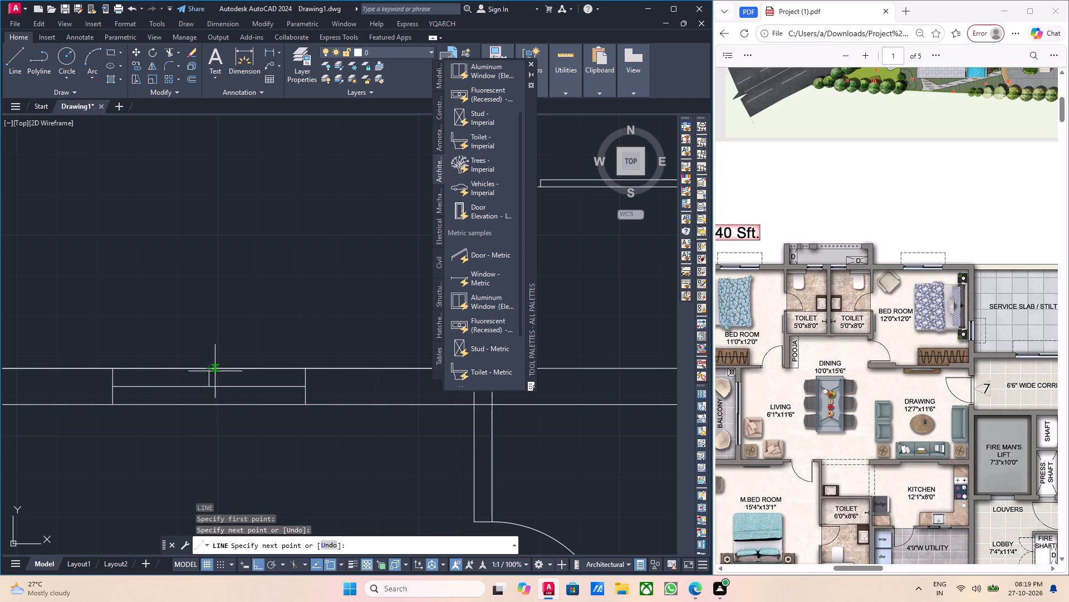
key(Escape)
scroll(223, 397, up, 3)
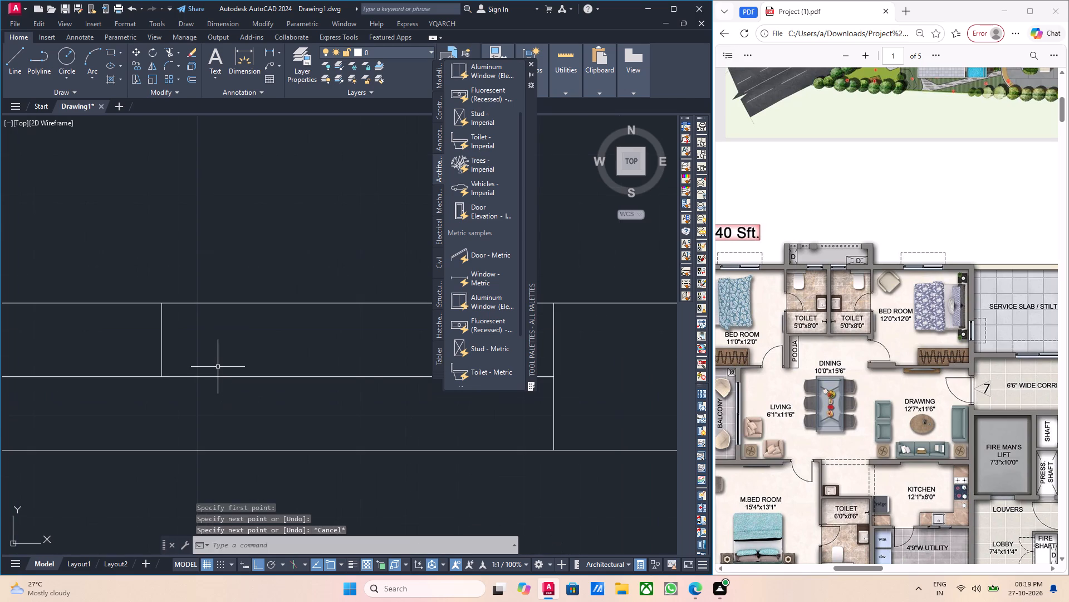
key(l)
key(Return)
click(159, 377)
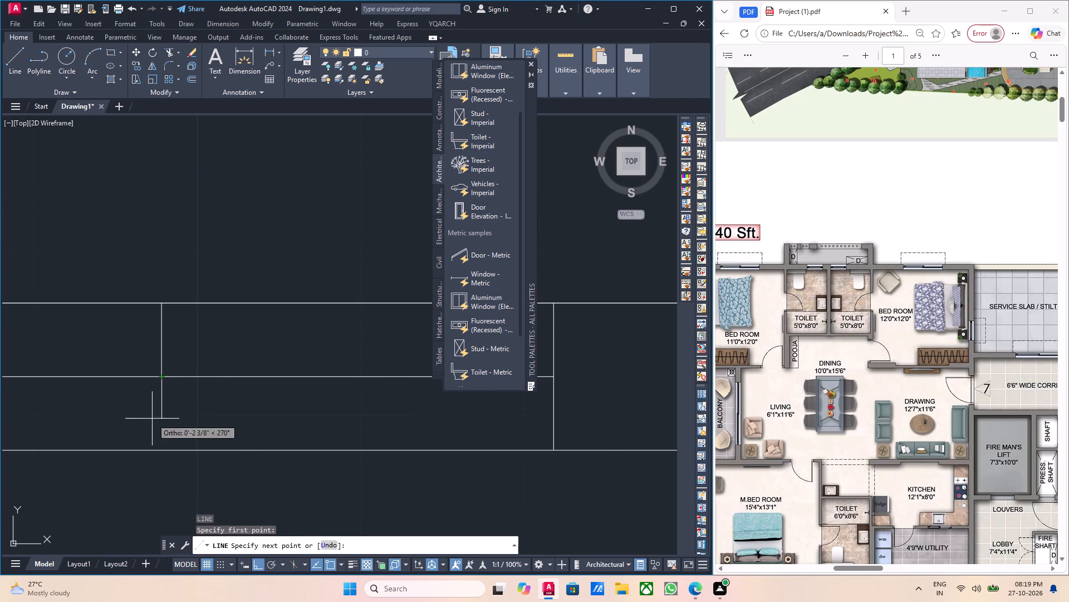
click(163, 449)
key(Escape)
Draw a thin rectangular sash above the window centre line, from its midpoint to the right jamb.
scroll(163, 449, down, 3)
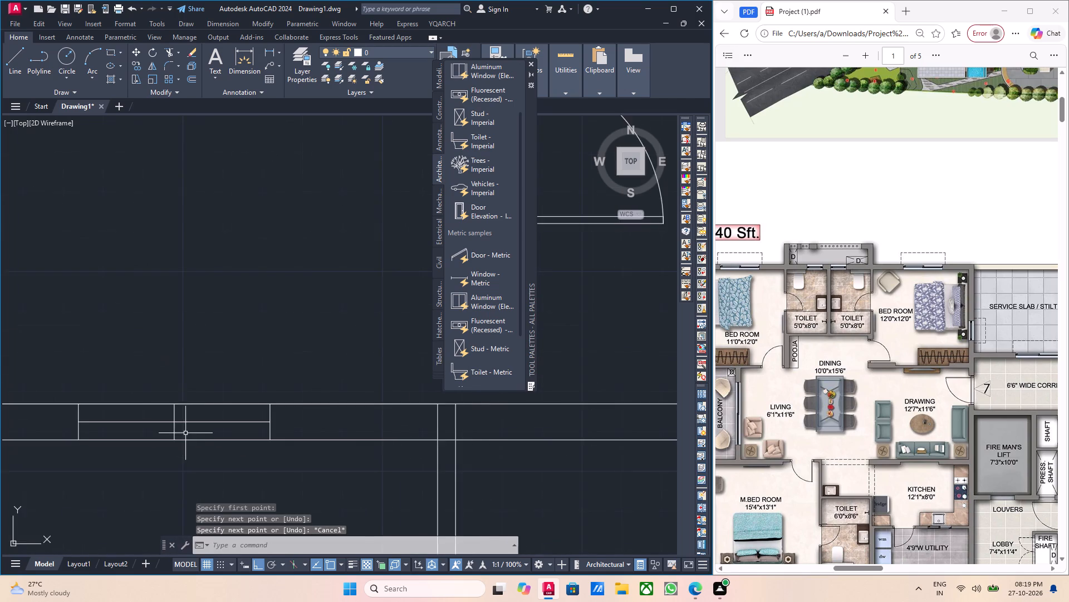
middle_drag(194, 433, 238, 432)
scroll(214, 424, up, 3)
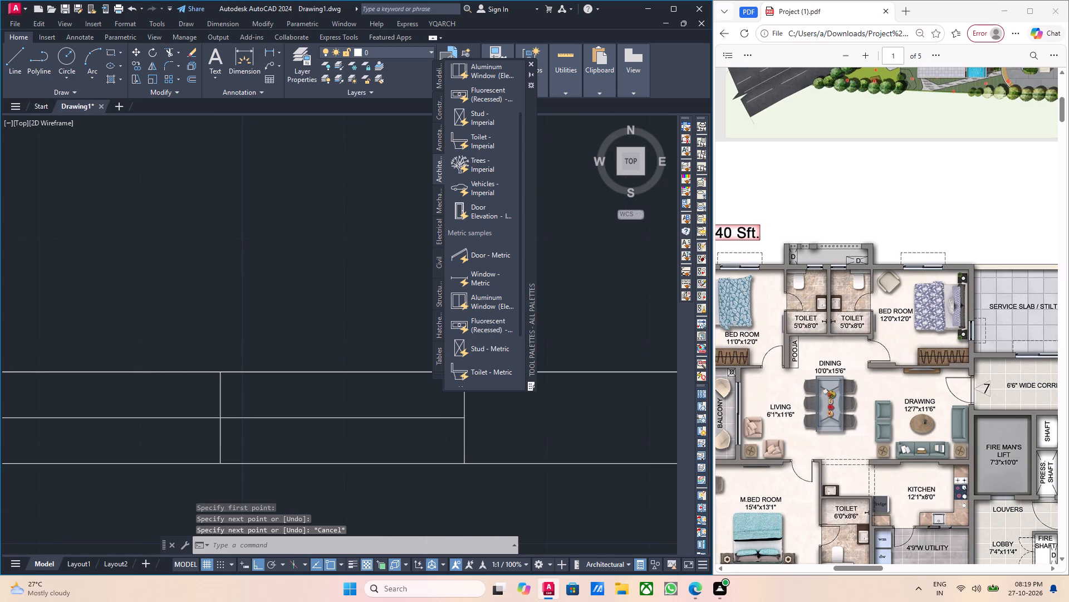
text(rec)
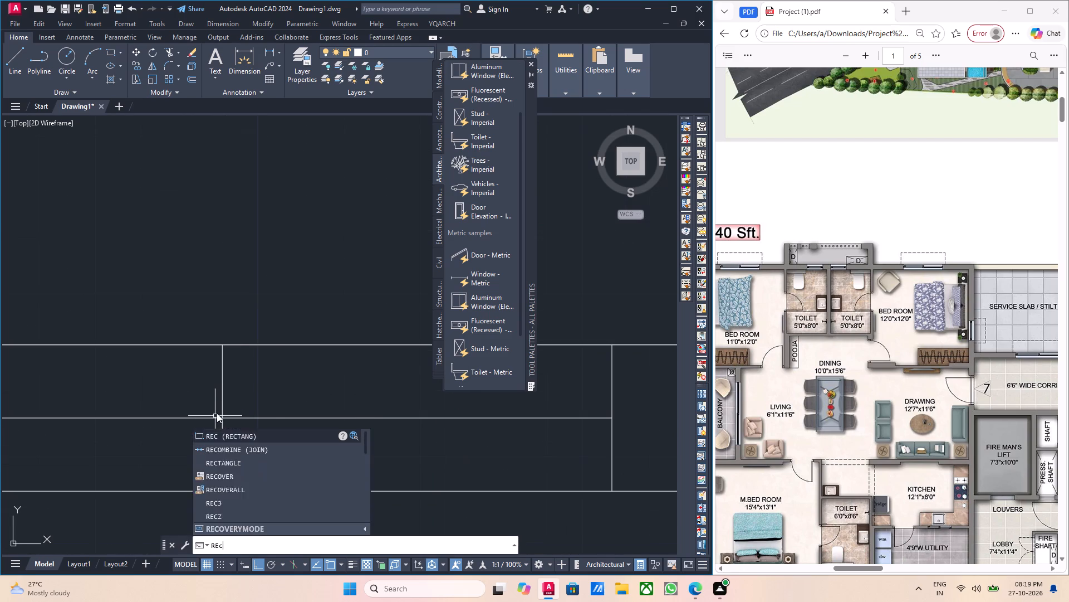
key(Return)
click(223, 419)
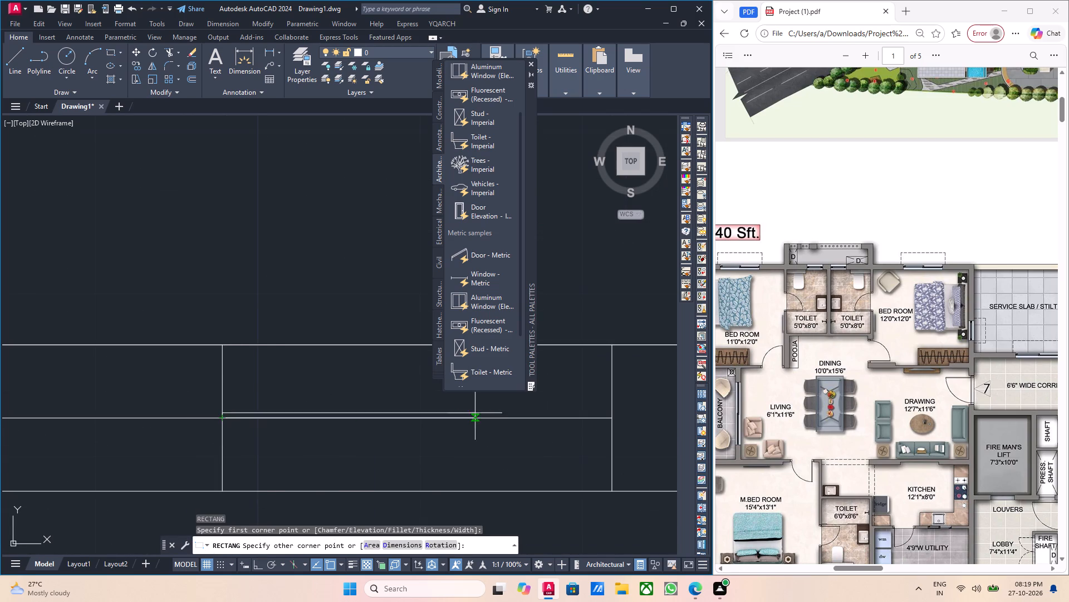
middle_drag(478, 412, 289, 440)
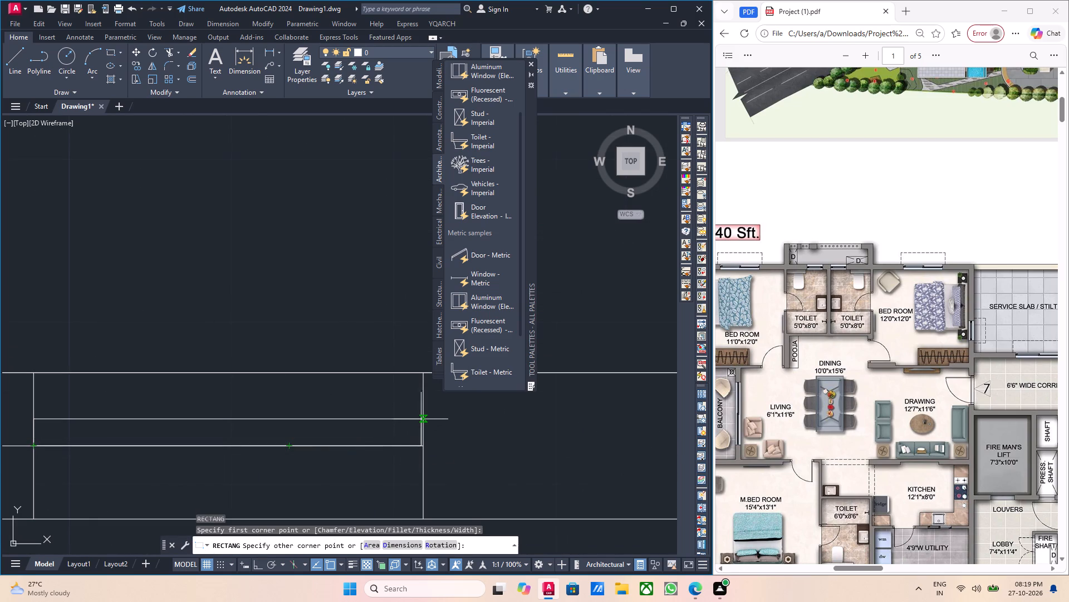
click(422, 417)
middle_drag(405, 490, 475, 429)
key(Escape)
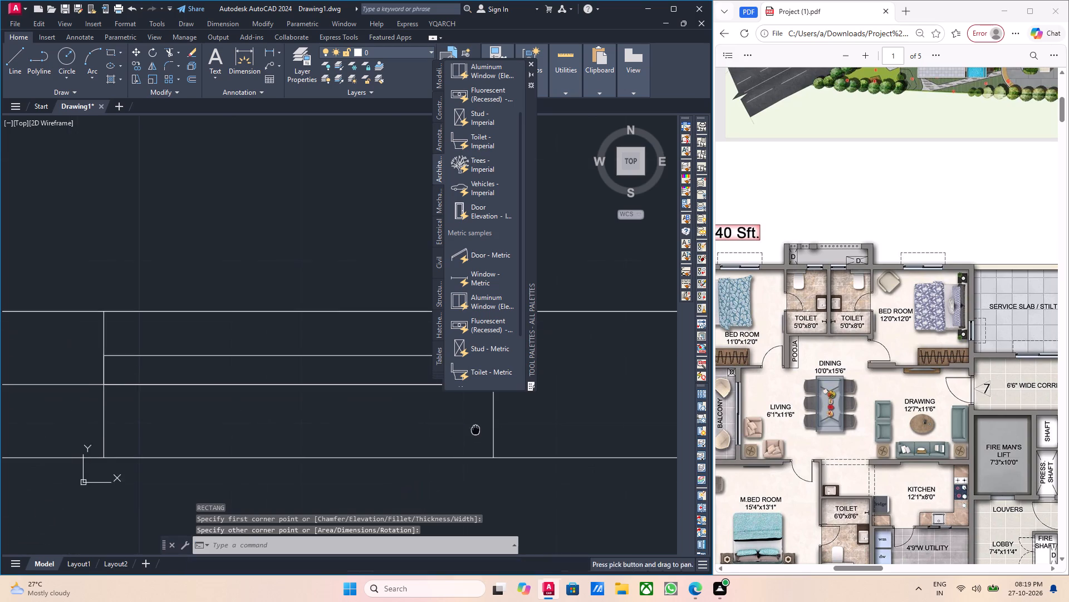
Draw a thin rectangular sash below the window centre line, from its midpoint to the left jamb.
scroll(260, 403, down, 1)
middle_drag(274, 415, 289, 436)
middle_drag(205, 433, 271, 420)
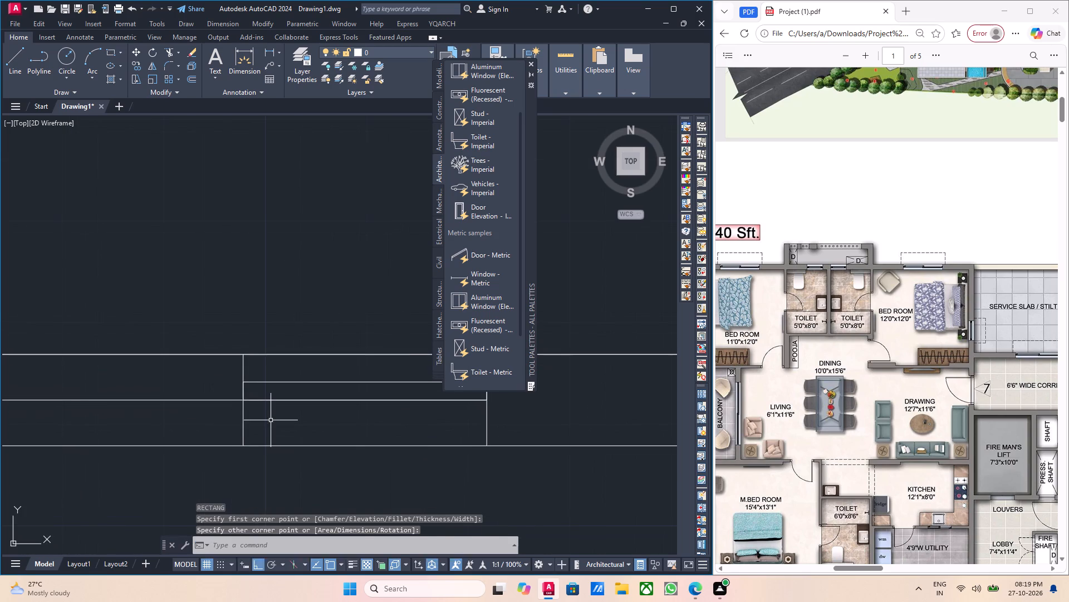
key(space)
scroll(241, 408, up, 1)
click(244, 396)
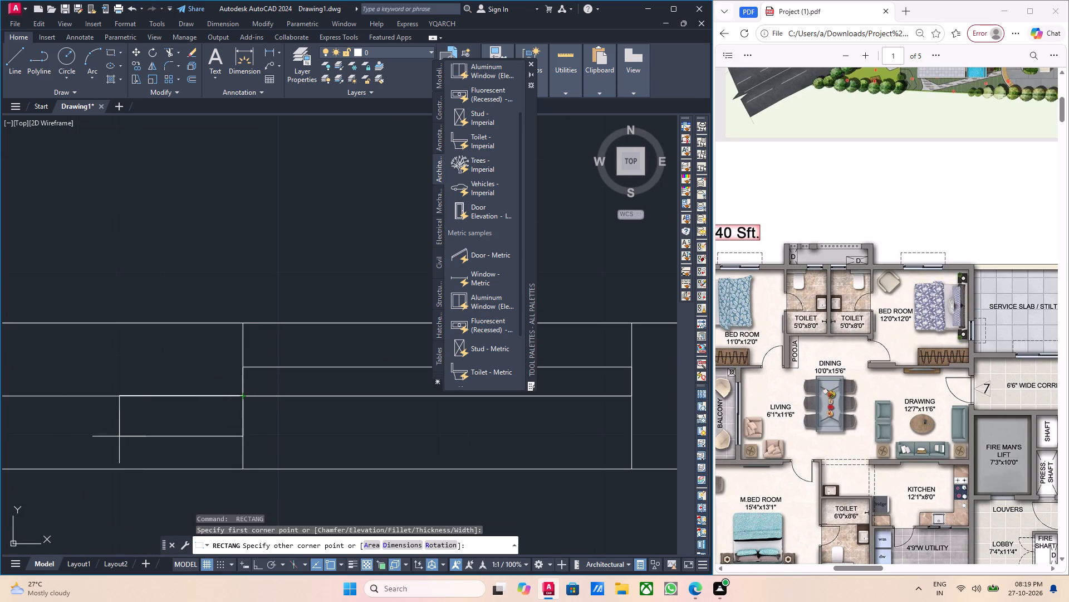
middle_drag(120, 436, 420, 423)
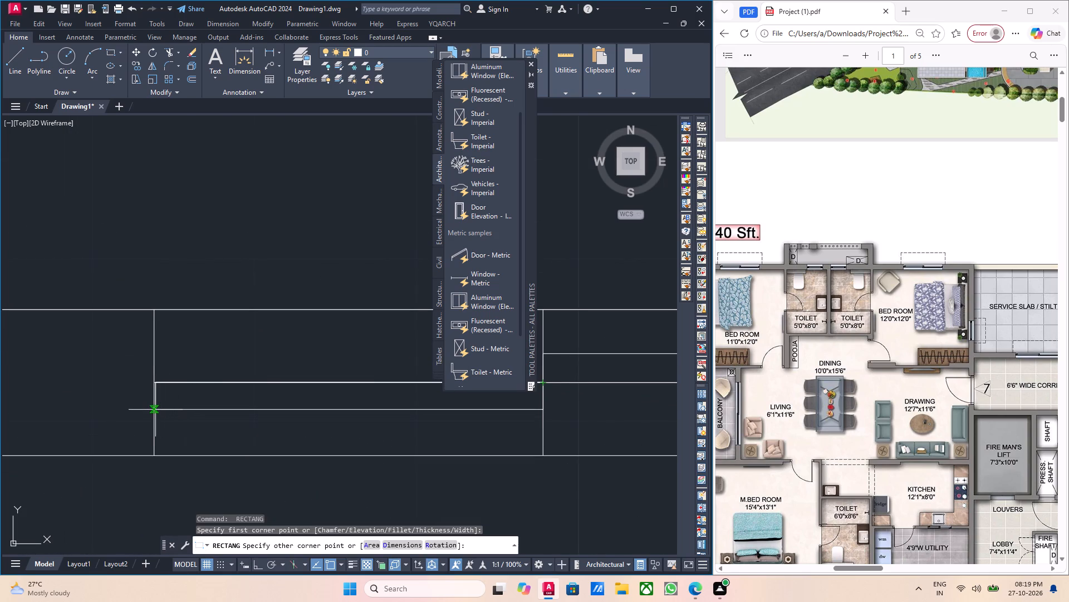
click(155, 410)
scroll(162, 413, up, 2)
key(Escape)
Erase the upper and lower vertical construction lines at the middle of the bedroom window.
scroll(162, 413, down, 1)
scroll(228, 416, down, 2)
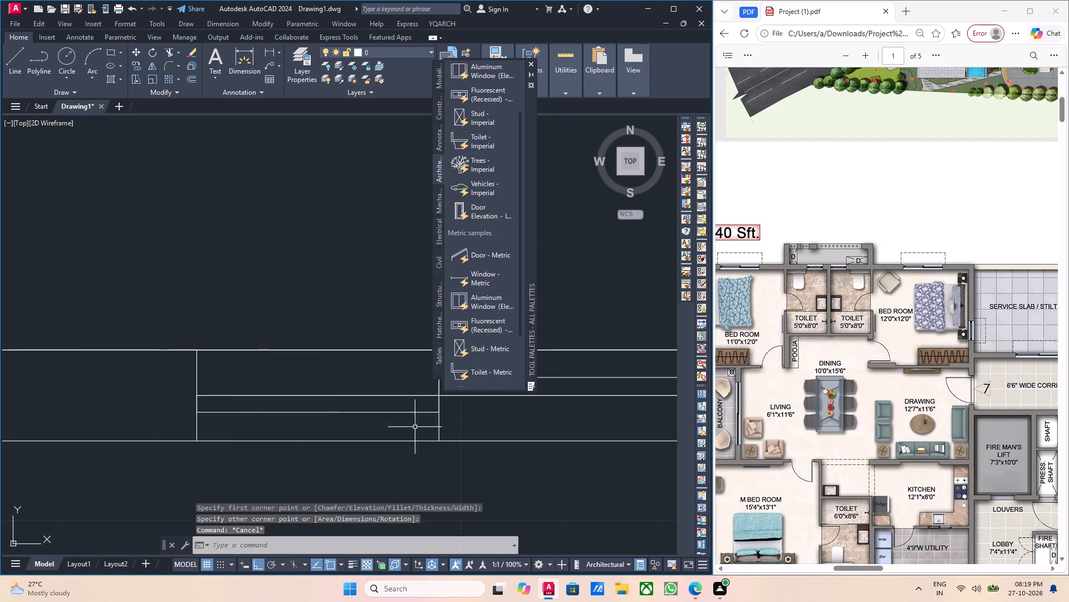
scroll(413, 426, down, 1)
middle_drag(253, 416, 218, 421)
middle_drag(328, 416, 183, 418)
middle_drag(295, 424, 226, 431)
scroll(176, 419, up, 4)
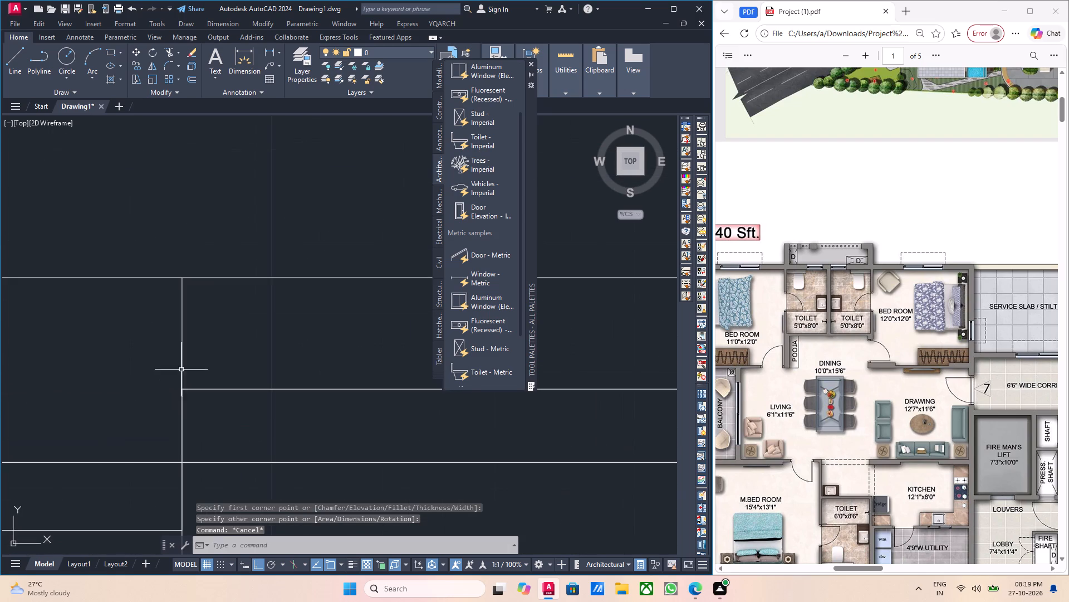
drag(198, 344, 179, 342)
click(149, 338)
key(Delete)
scroll(196, 342, down, 2)
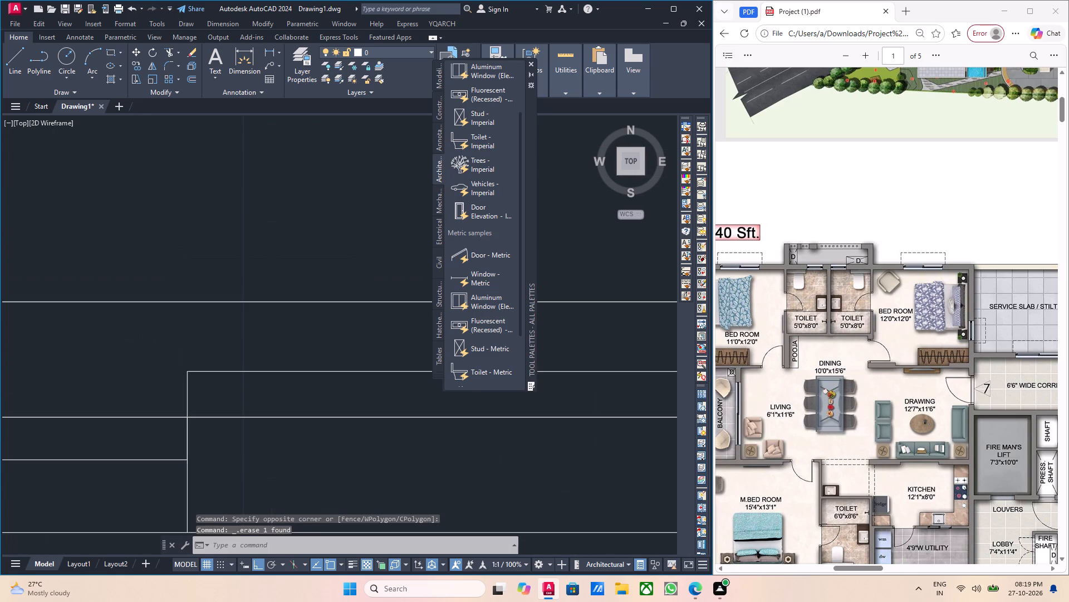
scroll(265, 355, down, 3)
middle_drag(317, 377, 297, 376)
scroll(199, 383, up, 3)
drag(323, 361, 293, 365)
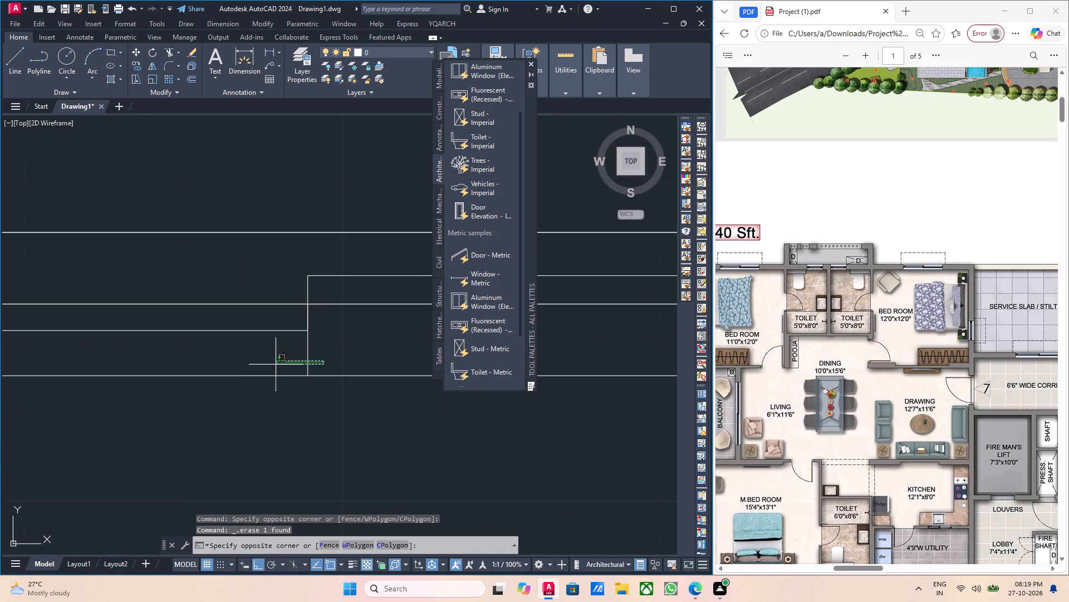
click(271, 365)
key(Delete)
scroll(272, 367, down, 5)
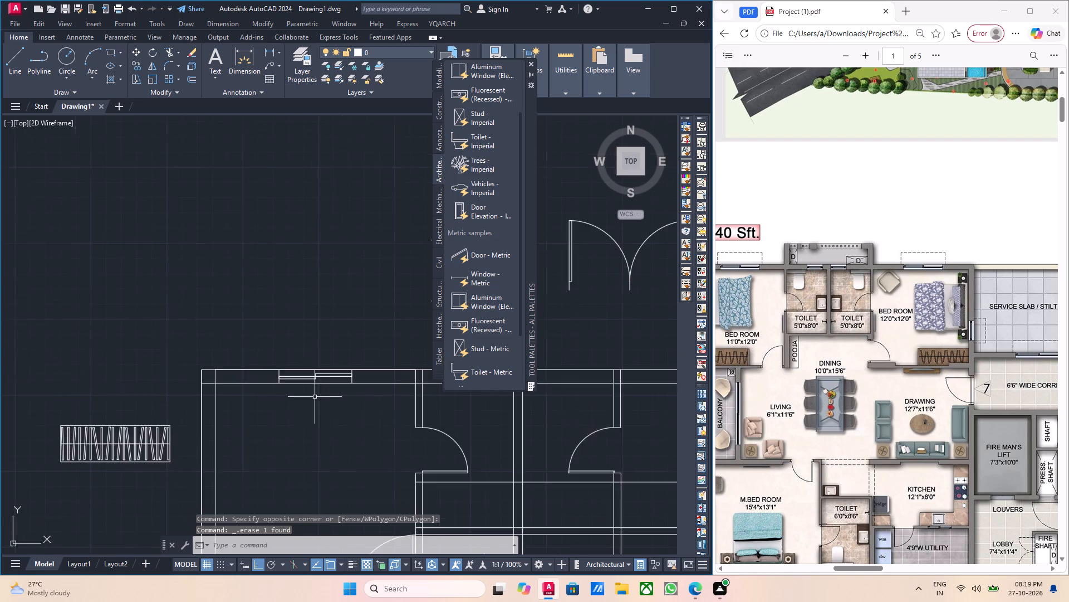
Offset the left line of the wall between the two toilets 6" to the left to mark the left toilet's window jamb.
middle_drag(386, 426, 301, 424)
middle_drag(335, 418, 279, 402)
middle_drag(276, 399, 189, 416)
middle_drag(233, 399, 179, 400)
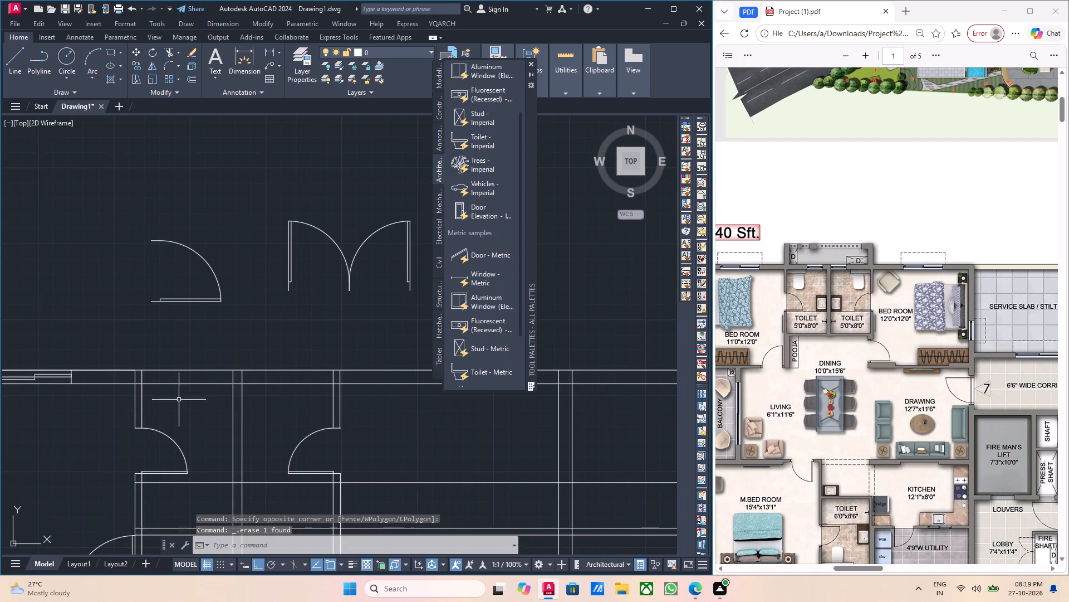
middle_click(275, 415)
middle_drag(335, 410, 293, 410)
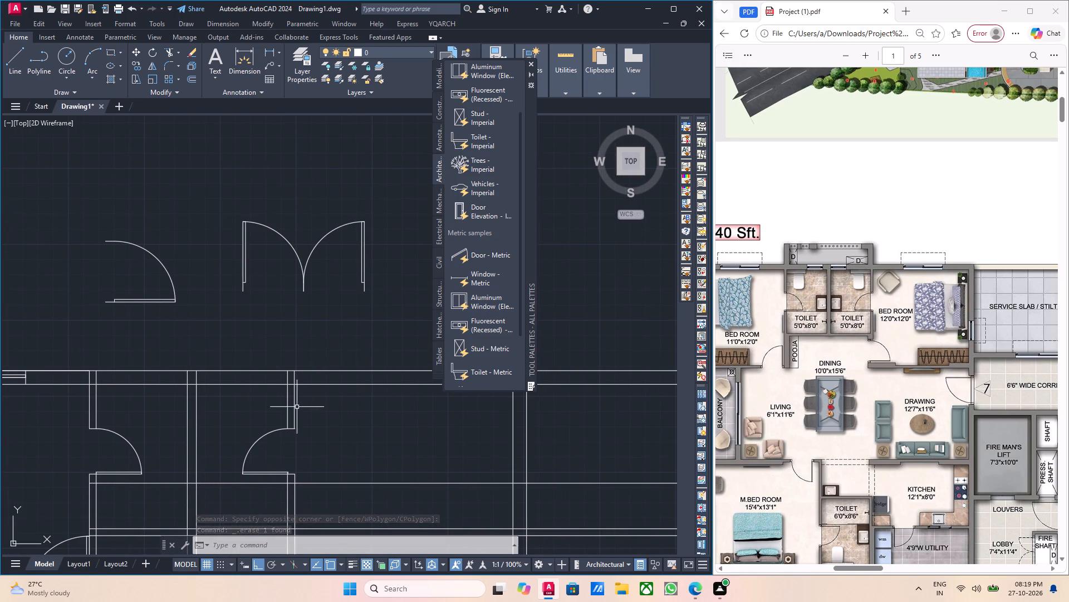
middle_drag(156, 386, 208, 385)
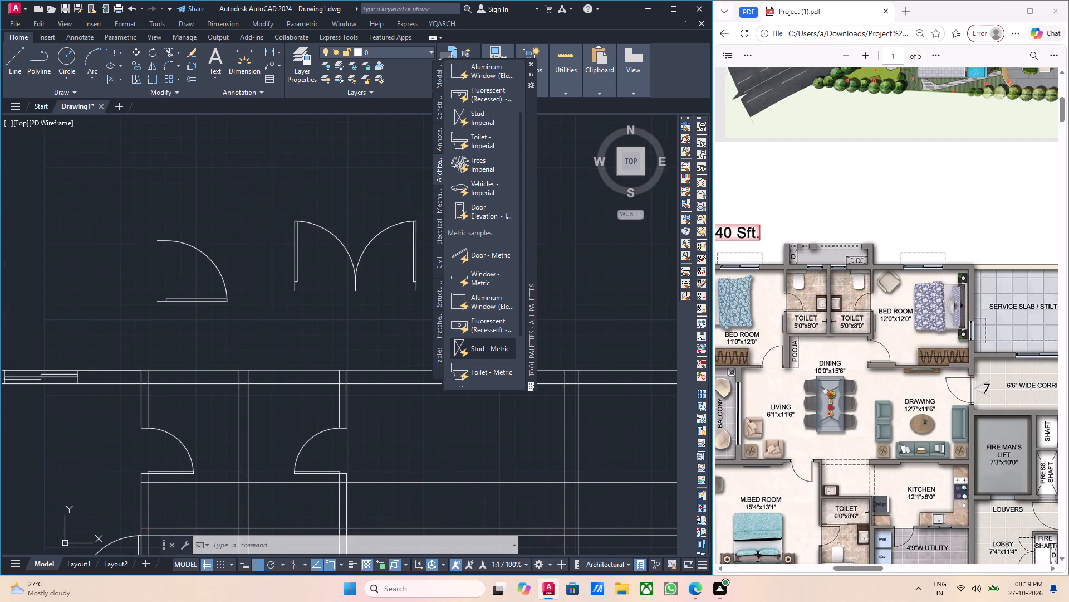
scroll(210, 385, up, 2)
scroll(276, 371, up, 2)
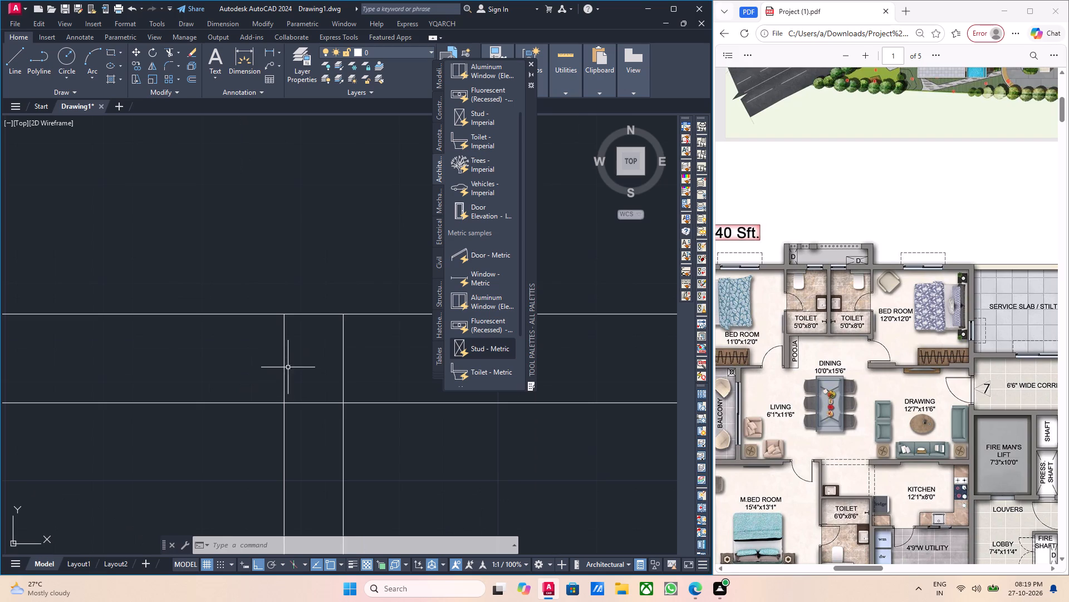
drag(288, 367, 282, 367)
click(264, 363)
middle_drag(344, 381, 330, 383)
key(o)
key(Return)
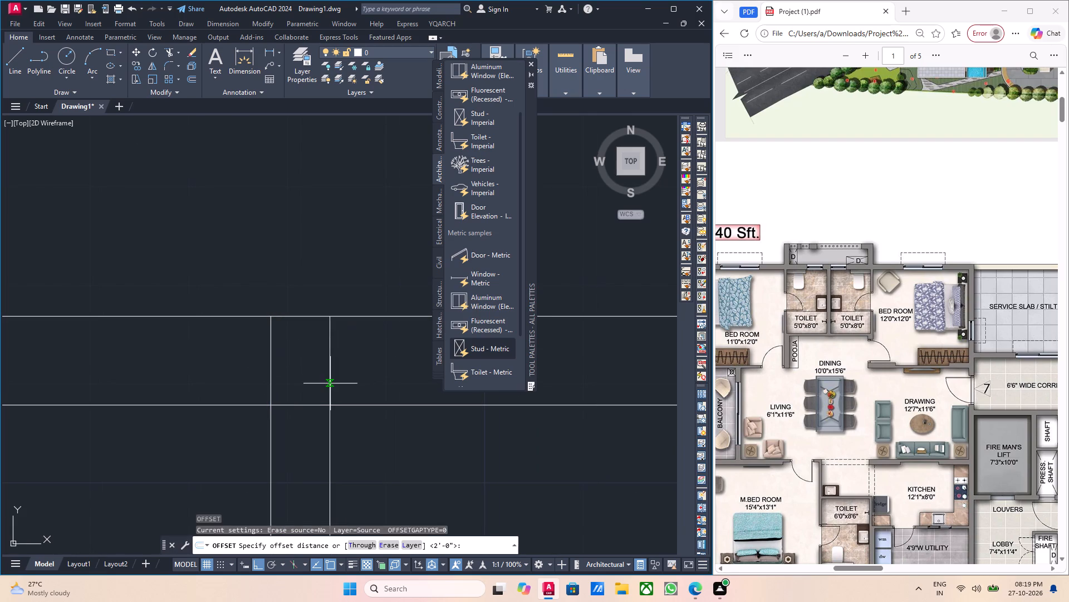
click(271, 318)
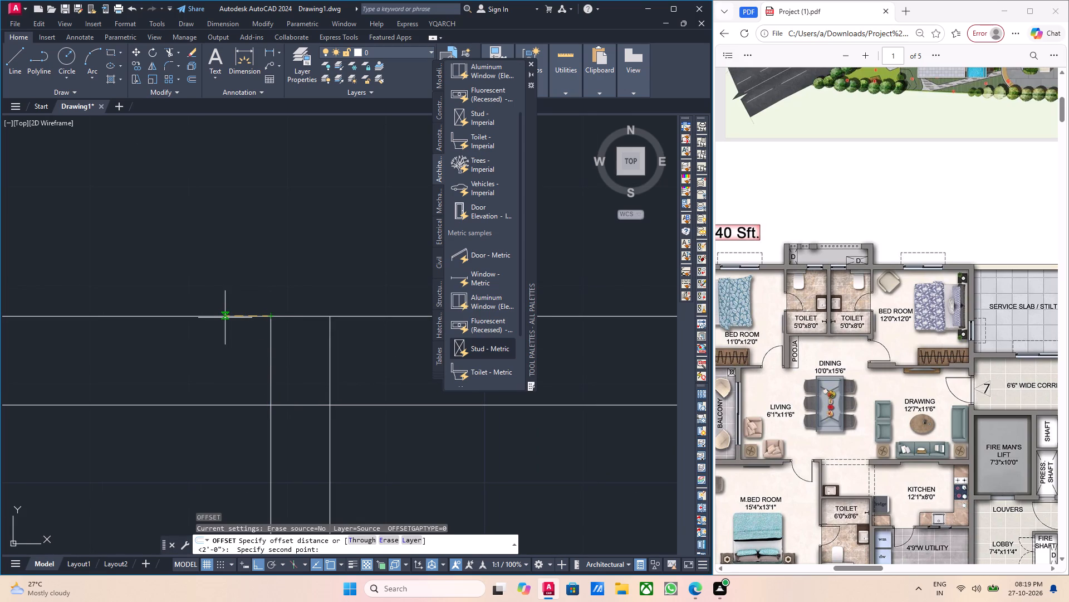
key(6)
key(Return)
click(163, 276)
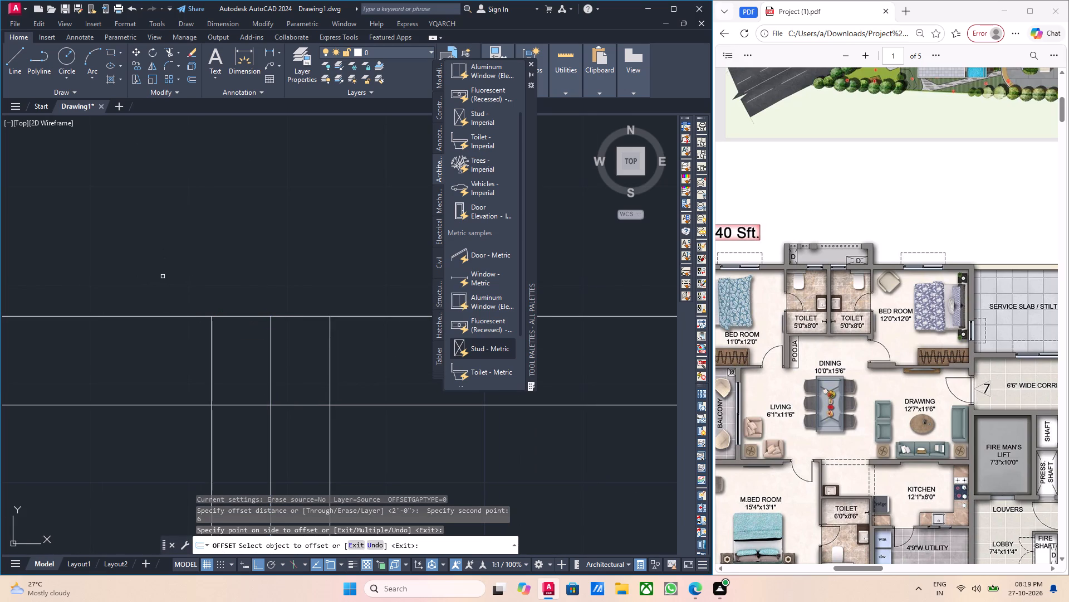
key(Escape)
Offset the new jamb line 2'6" to the left in the left toilet's top wall.
middle_drag(209, 313, 266, 309)
scroll(271, 329, up, 2)
drag(279, 356, 256, 356)
click(227, 356)
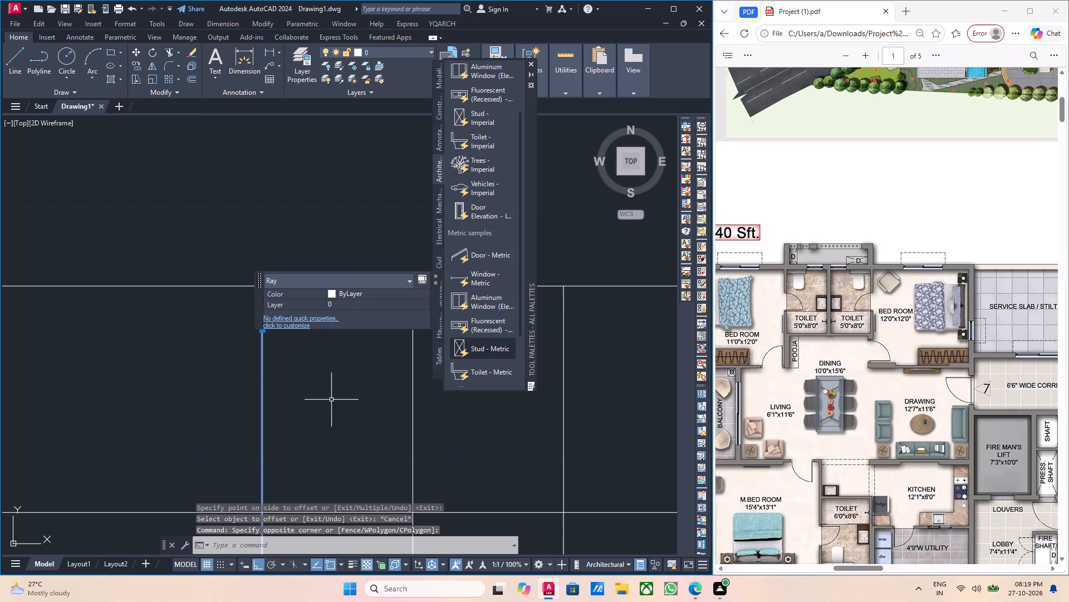
key(o)
key(Return)
click(263, 286)
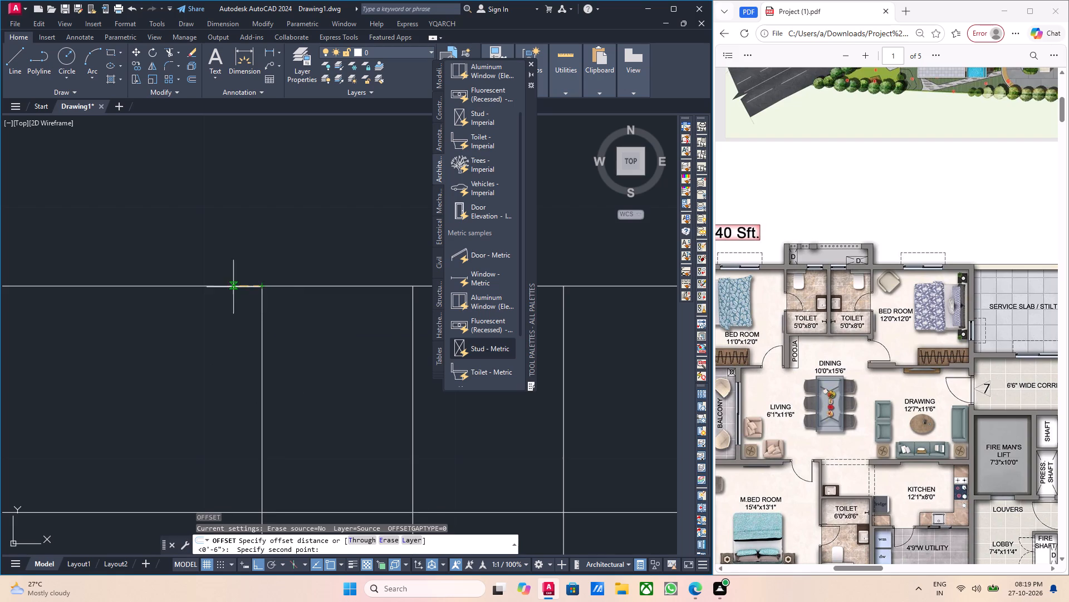
text(2'6)
key(Return)
scroll(199, 296, down, 4)
middle_drag(154, 324, 189, 329)
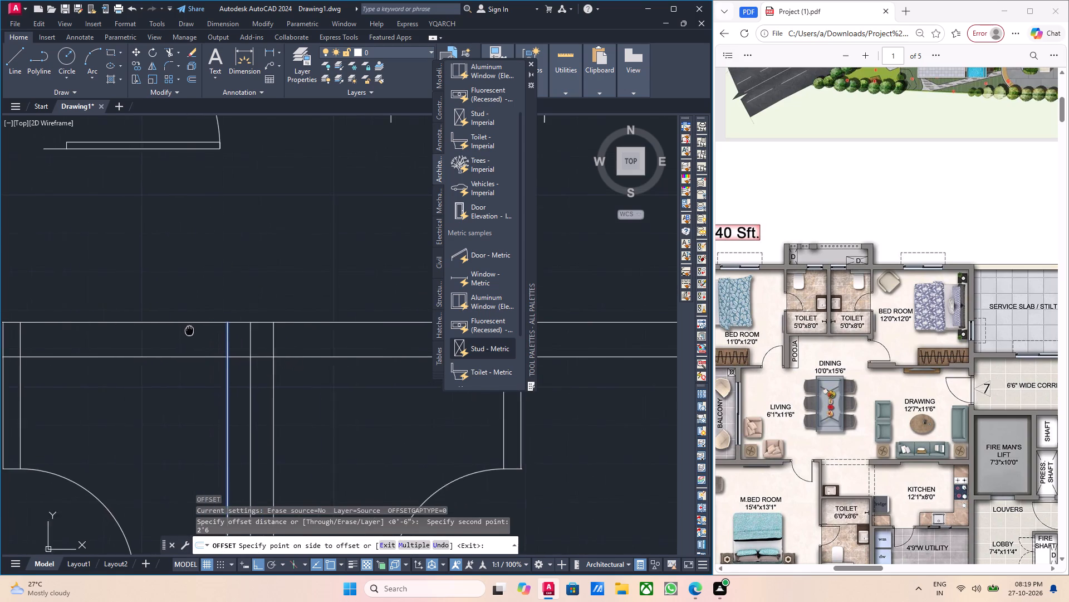
middle_drag(189, 329, 251, 329)
click(225, 338)
key(Escape)
key(Escape)
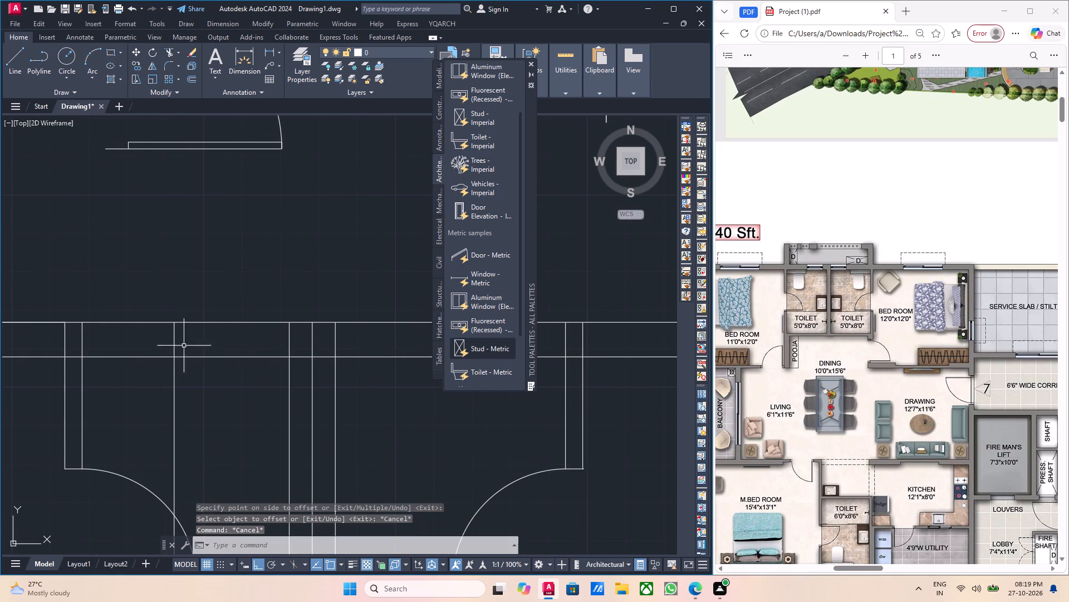
Move the left toilet's far jamb line 6" to the right by its endpoint at the outer wall face.
scroll(153, 350, up, 1)
middle_drag(208, 350, 259, 347)
scroll(261, 343, up, 2)
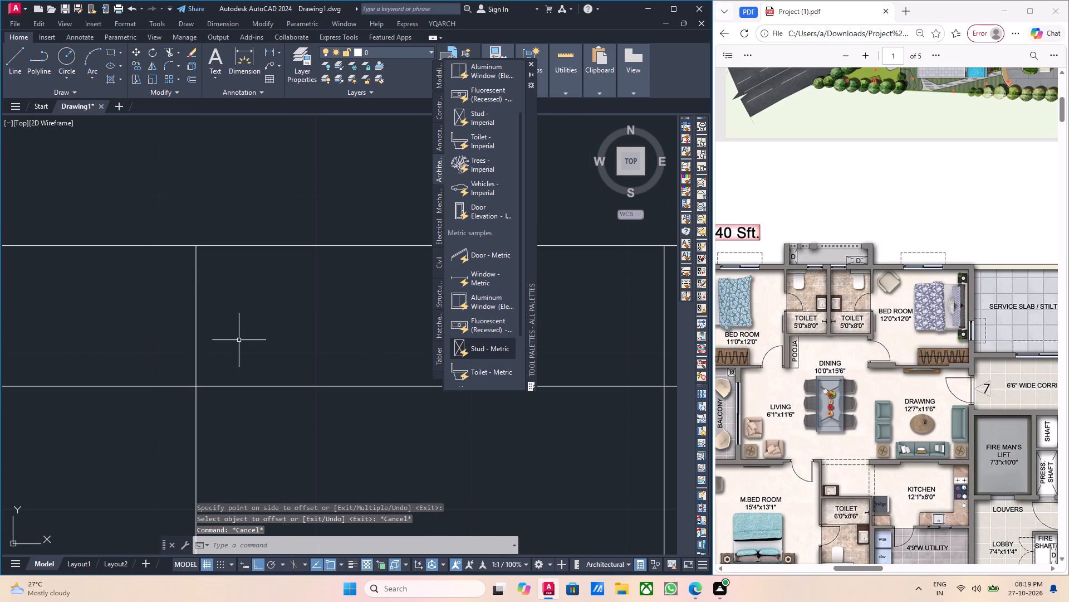
drag(236, 339, 195, 339)
click(146, 338)
scroll(263, 342, down, 1)
middle_drag(313, 347, 274, 369)
key(Escape)
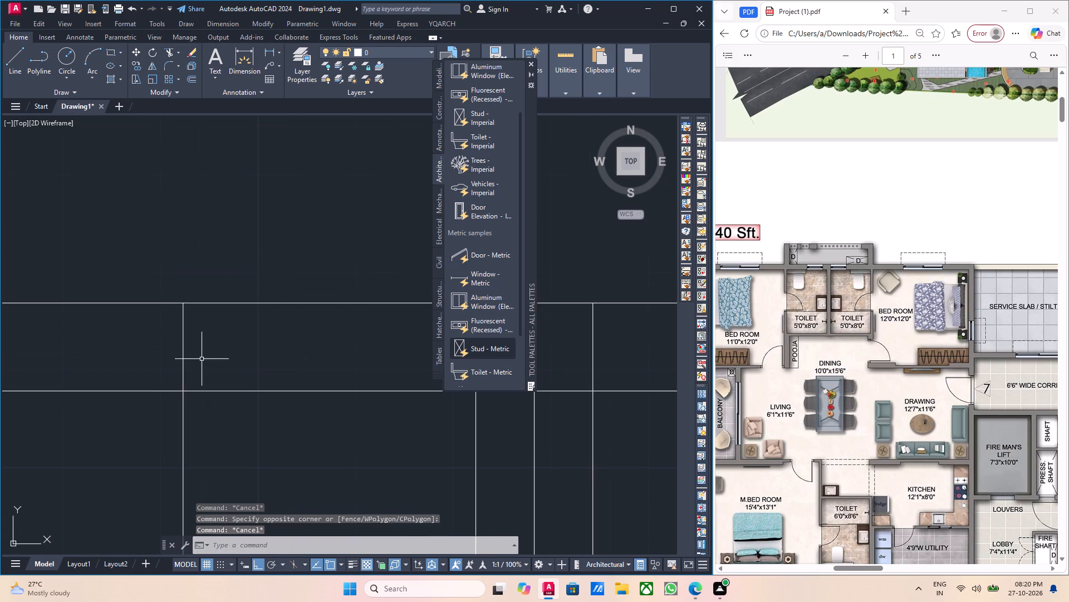
drag(195, 358, 166, 355)
drag(148, 351, 157, 351)
middle_drag(209, 367, 228, 423)
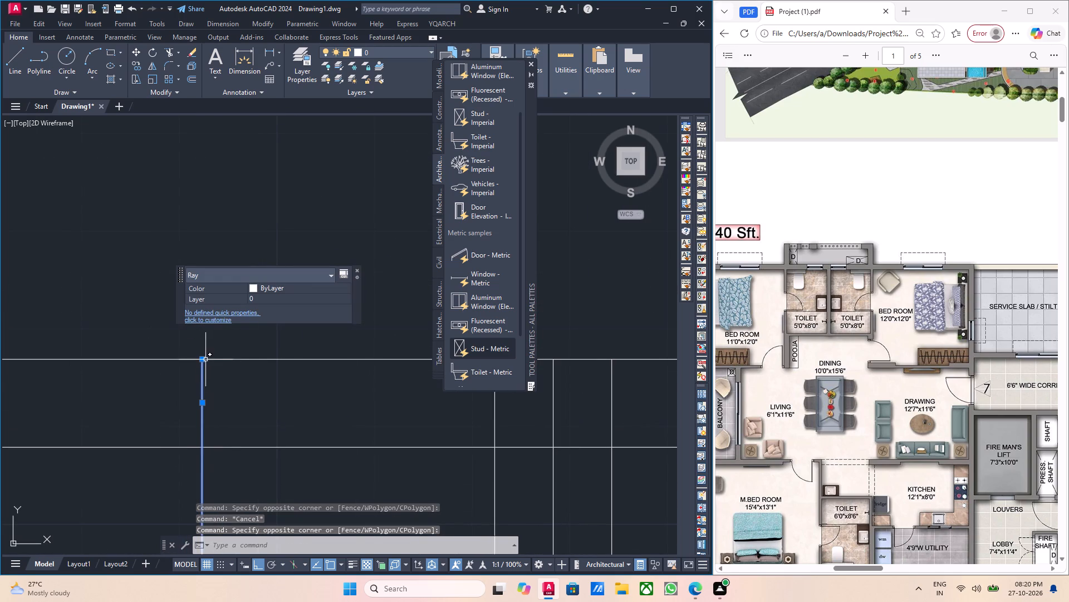
drag(204, 360, 213, 361)
key(6)
key(Return)
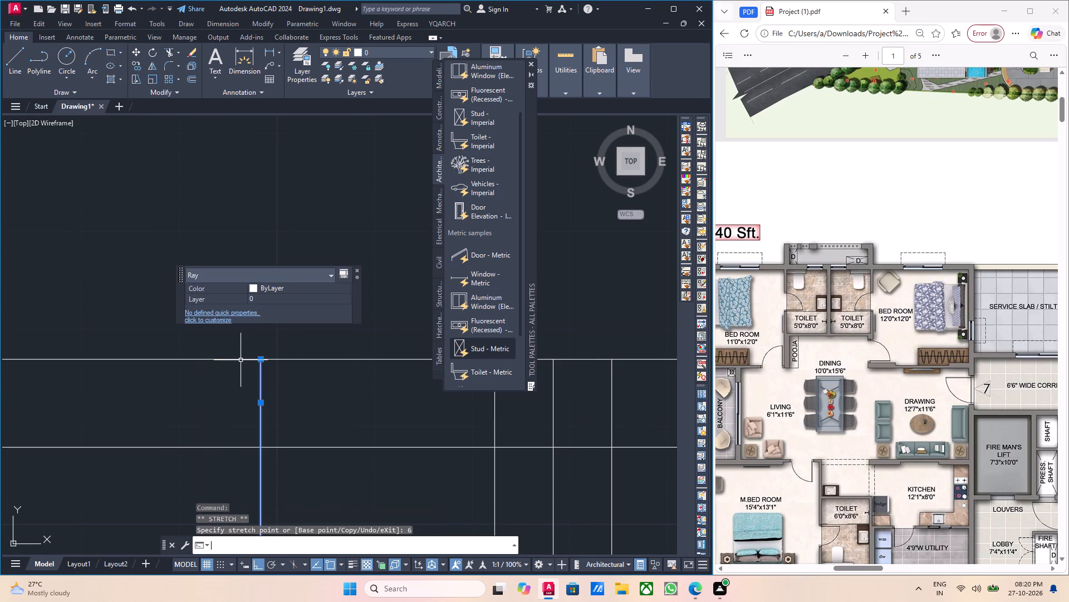
key(Escape)
Draw a rectangle between the left toilet's two window jamb lines, starting at the outer face of the top wall.
middle_drag(272, 433, 196, 457)
middle_drag(439, 460, 399, 460)
middle_click(416, 455)
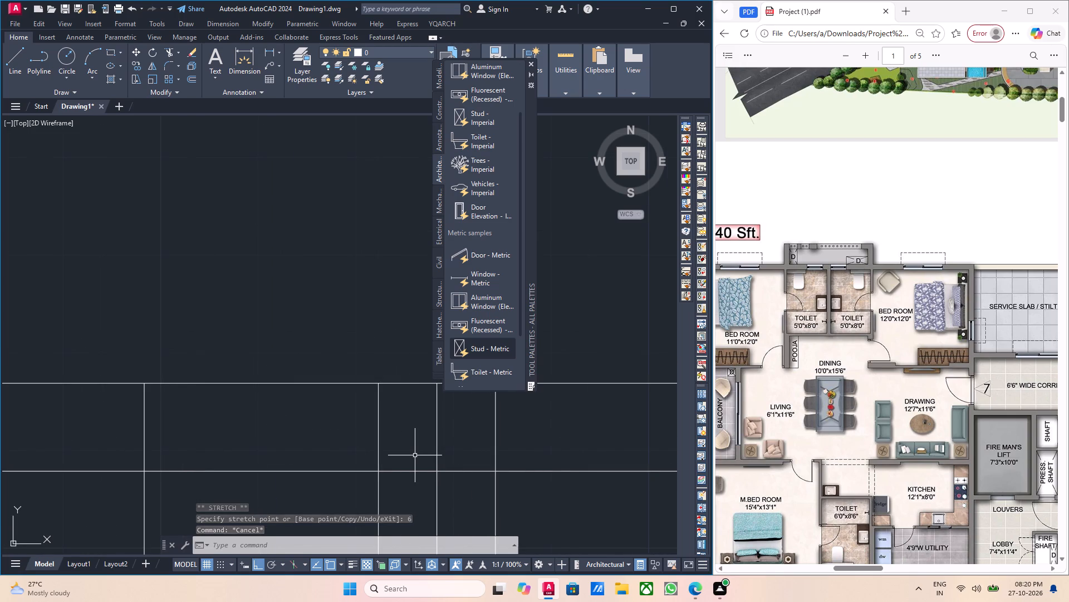
text(rec)
key(Return)
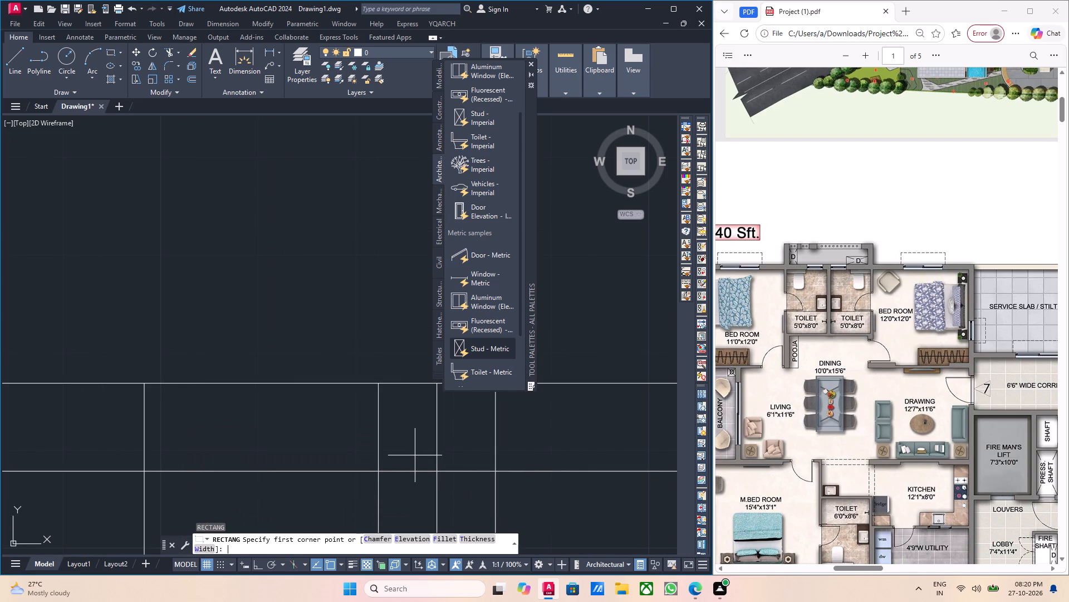
scroll(326, 348, down, 2)
scroll(252, 390, up, 2)
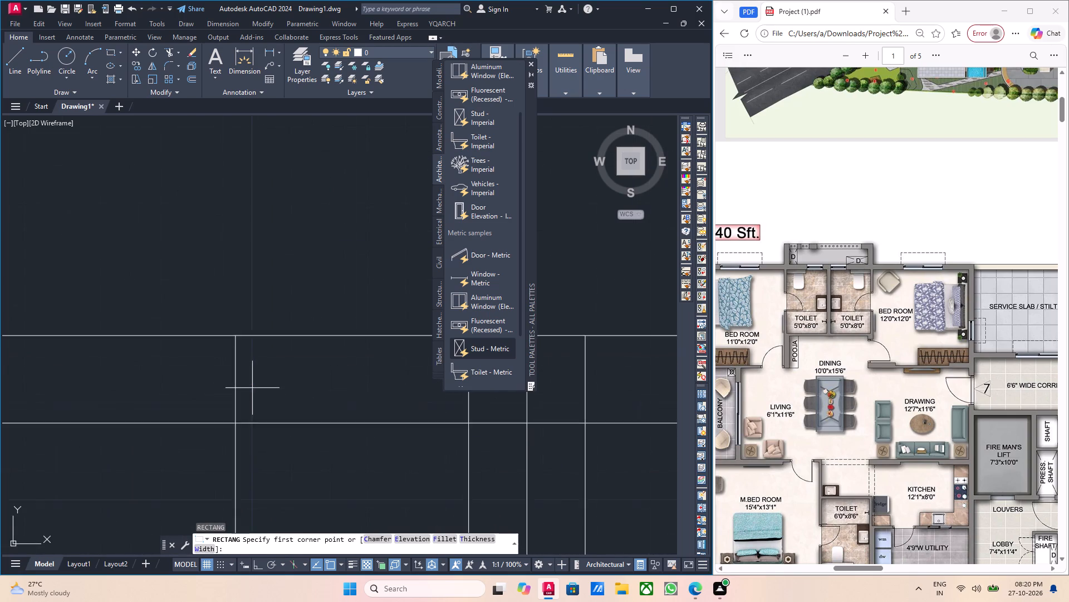
scroll(252, 388, up, 1)
click(227, 307)
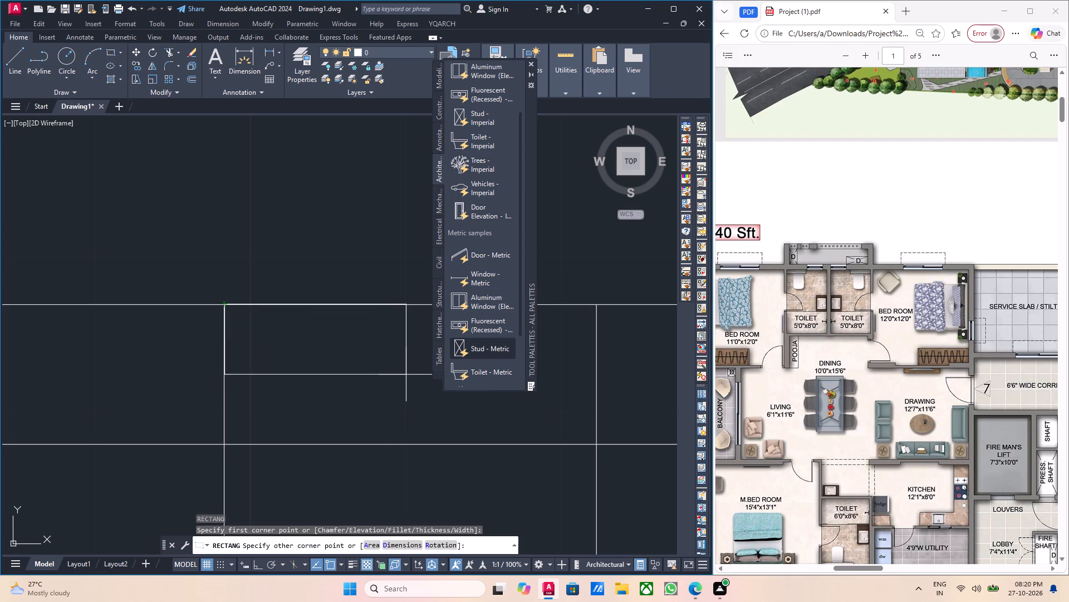
middle_drag(409, 376, 170, 448)
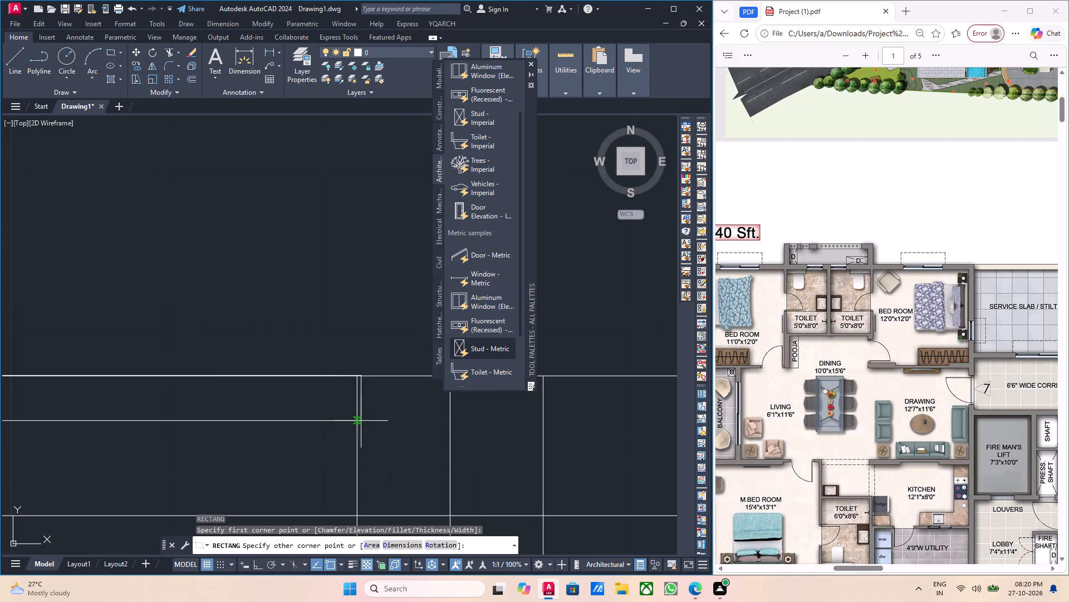
click(356, 421)
key(Escape)
scroll(307, 442, down, 2)
middle_drag(267, 445, 283, 445)
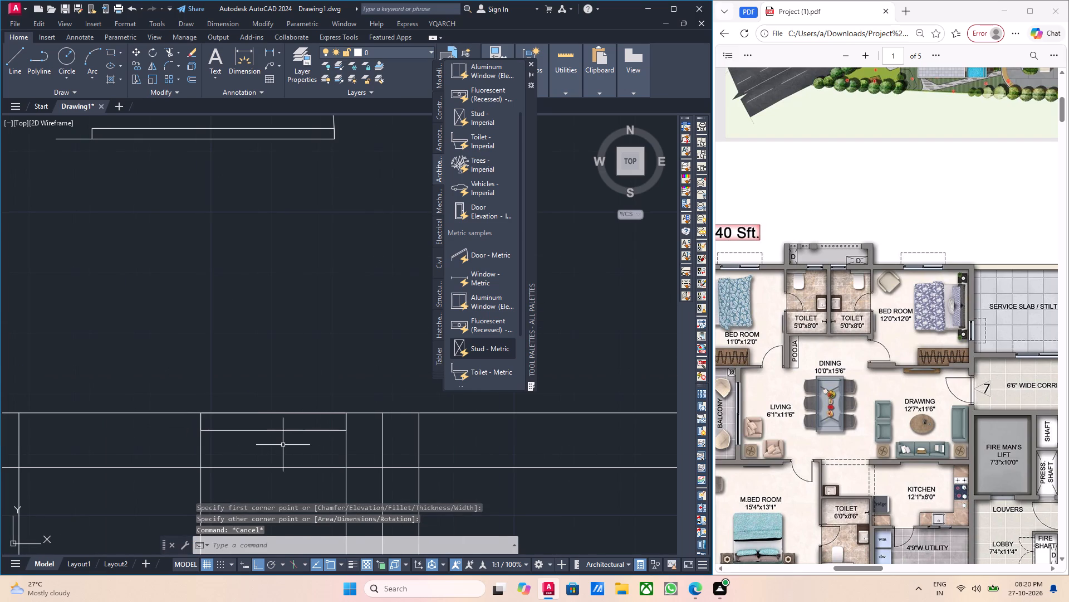
Draw a horizontal line between the left toilet's window jambs, just below the rectangle near the middle of the wall thickness.
key(l)
key(Return)
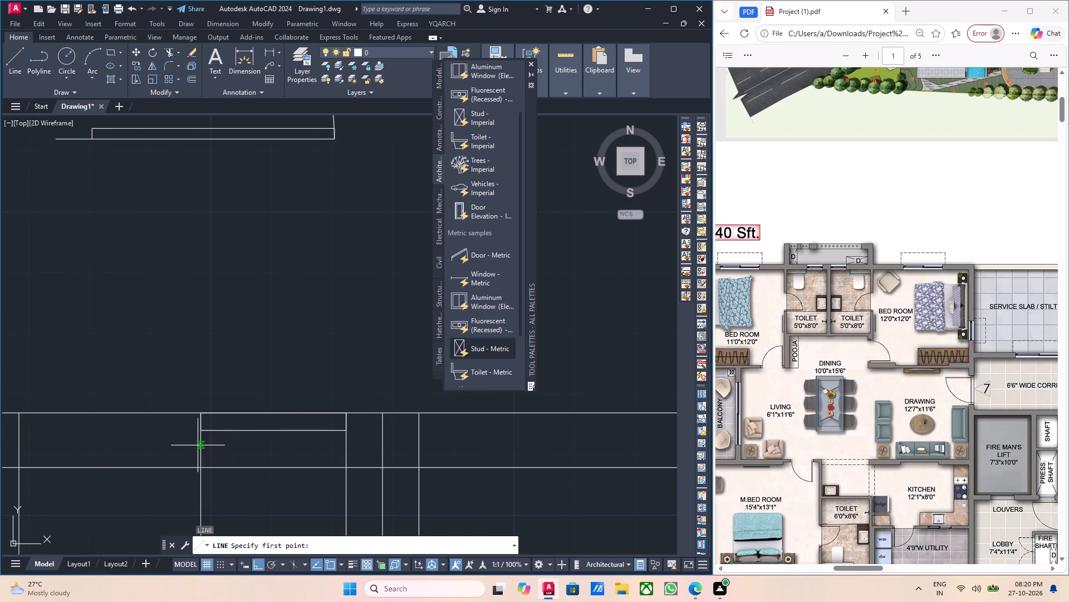
click(202, 442)
click(345, 442)
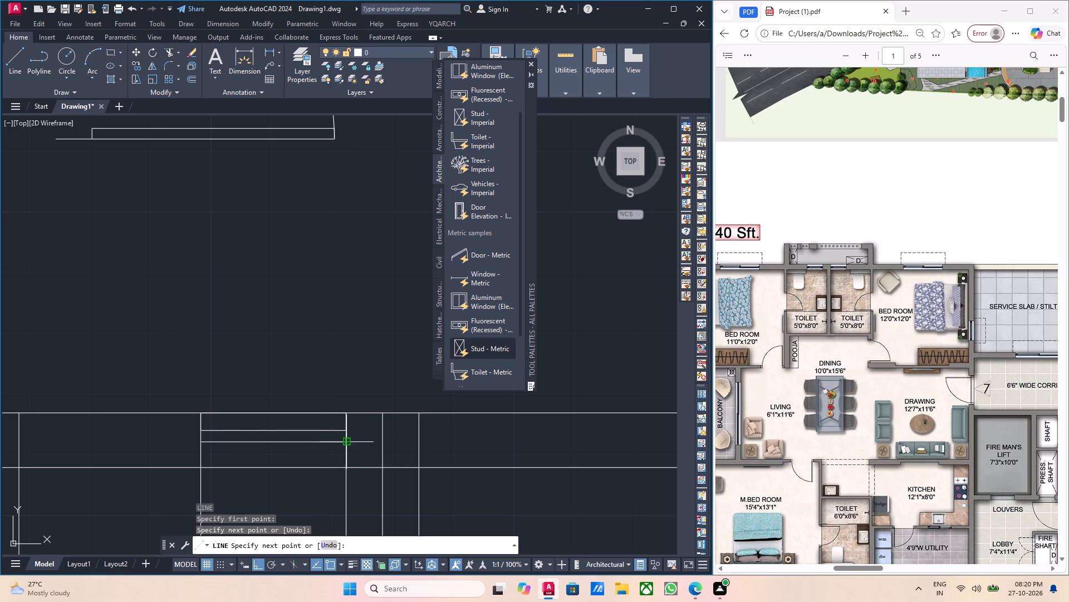
key(Escape)
Move the window rectangle down by its right side's midpoint so that it is centred on the horizontal line.
scroll(317, 441, up, 2)
drag(325, 430, 315, 422)
click(295, 412)
middle_drag(331, 437, 320, 441)
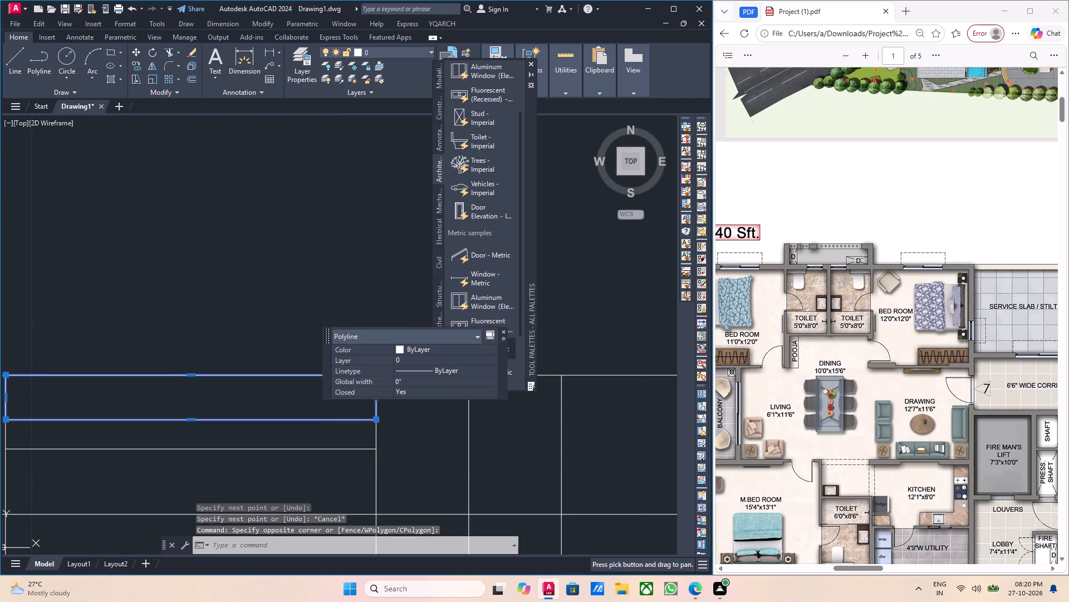
key(m)
key(Return)
scroll(360, 419, up, 1)
click(383, 383)
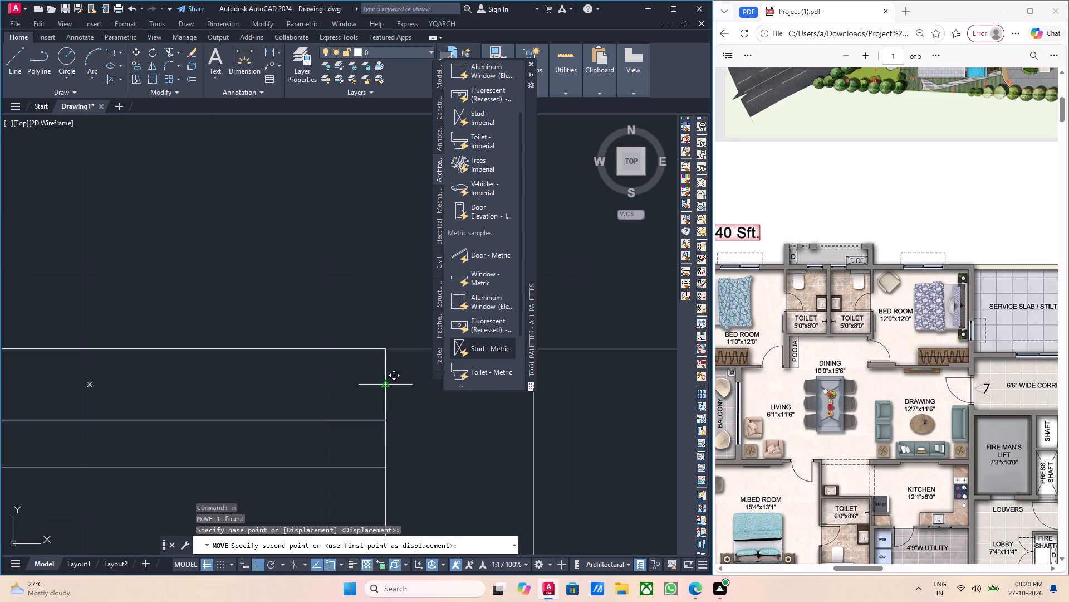
click(386, 467)
scroll(379, 457, down, 2)
key(grave)
key(Escape)
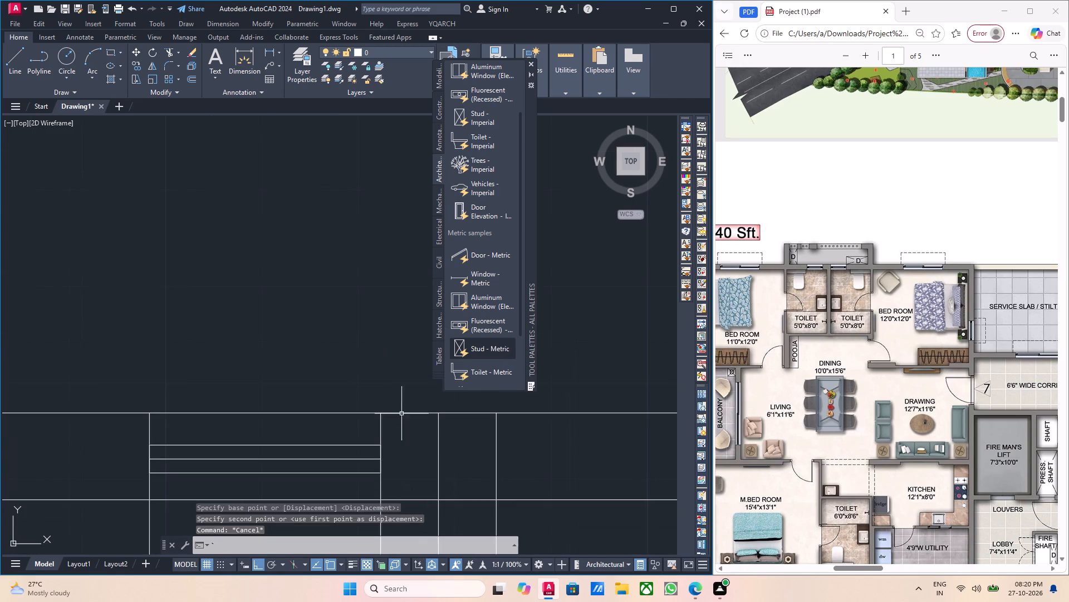
key(Escape)
Copy the left toilet's window rectangle and centre line to the right toilet, starting at the right line of the wall between the toilets.
scroll(300, 456, up, 1)
scroll(304, 463, down, 2)
middle_drag(337, 477, 295, 431)
middle_drag(301, 434, 263, 417)
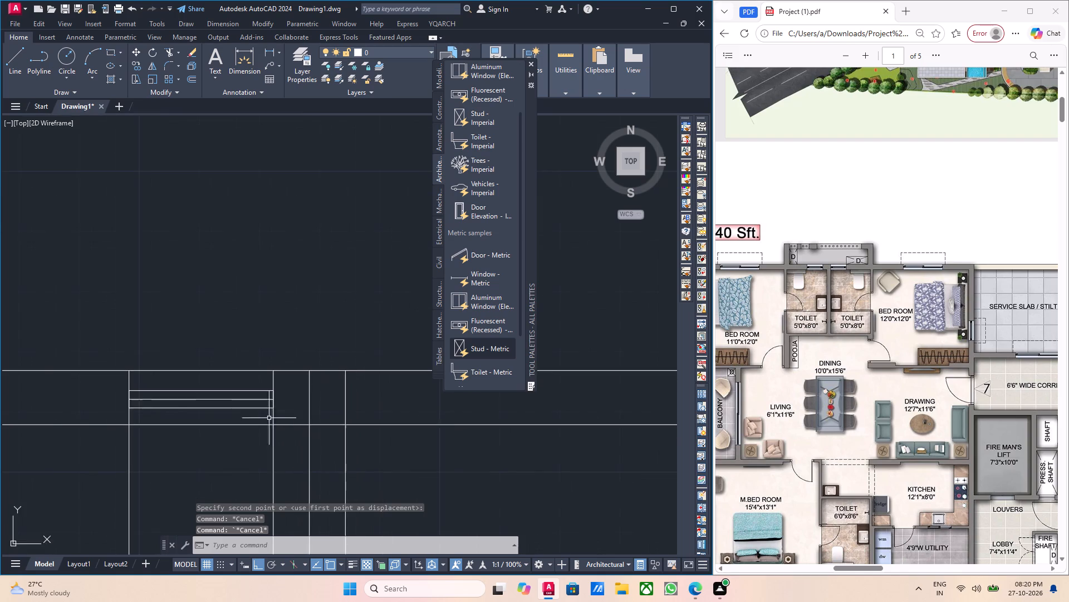
scroll(285, 417, up, 1)
middle_drag(284, 417, 237, 410)
middle_drag(300, 405, 290, 405)
middle_drag(220, 411, 262, 411)
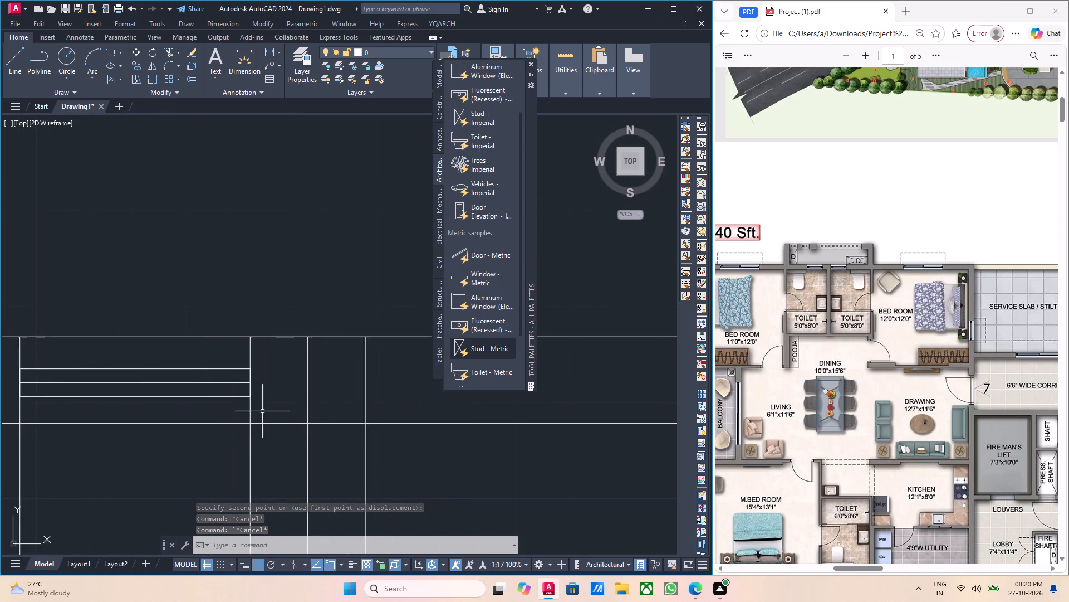
scroll(206, 407, up, 2)
middle_drag(228, 414, 280, 418)
drag(279, 410, 275, 403)
click(184, 307)
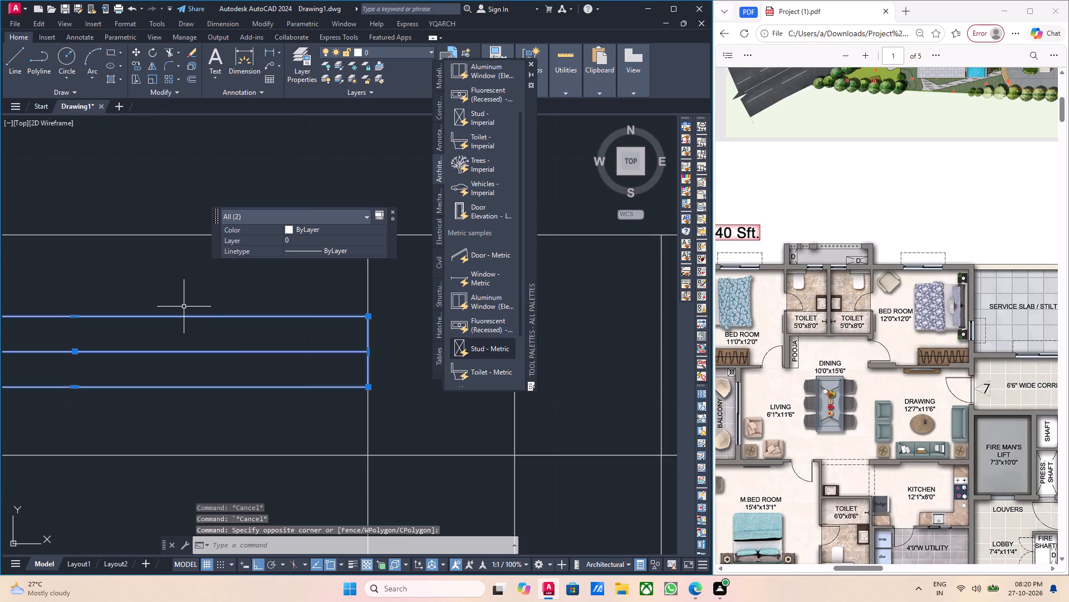
scroll(234, 371, down, 1)
middle_click(273, 390)
scroll(273, 390, down, 3)
middle_drag(249, 384, 335, 393)
middle_click(296, 406)
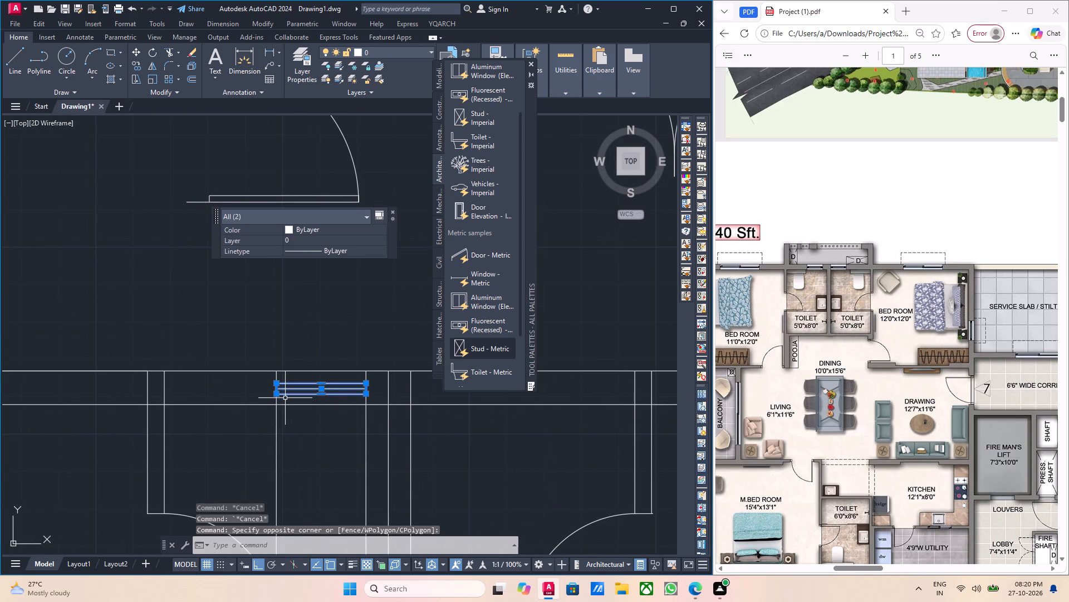
key(c)
key(o)
key(Return)
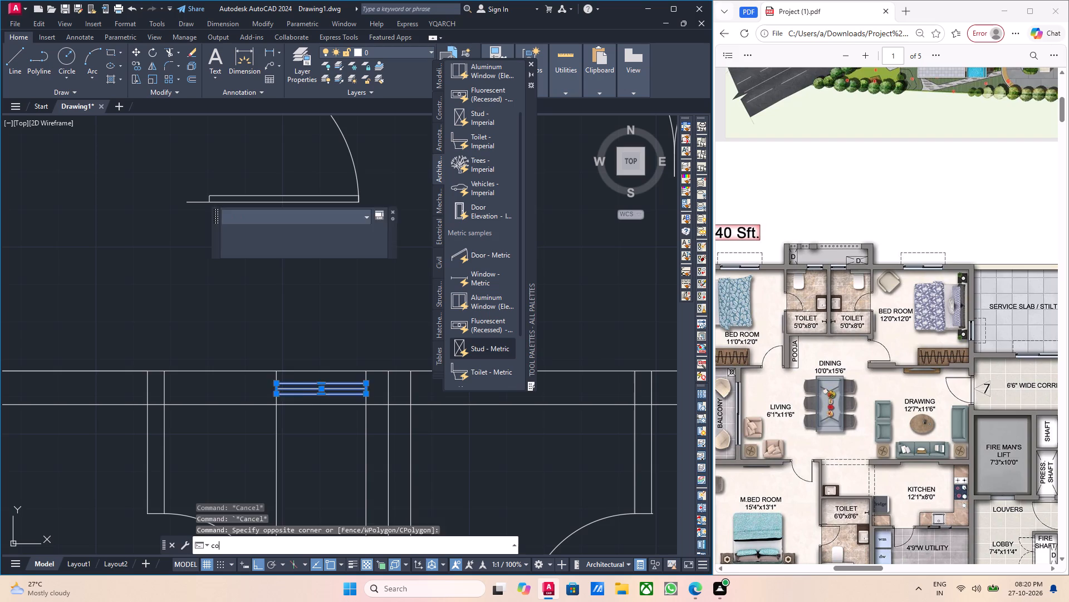
scroll(279, 382, up, 2)
middle_drag(371, 407, 160, 464)
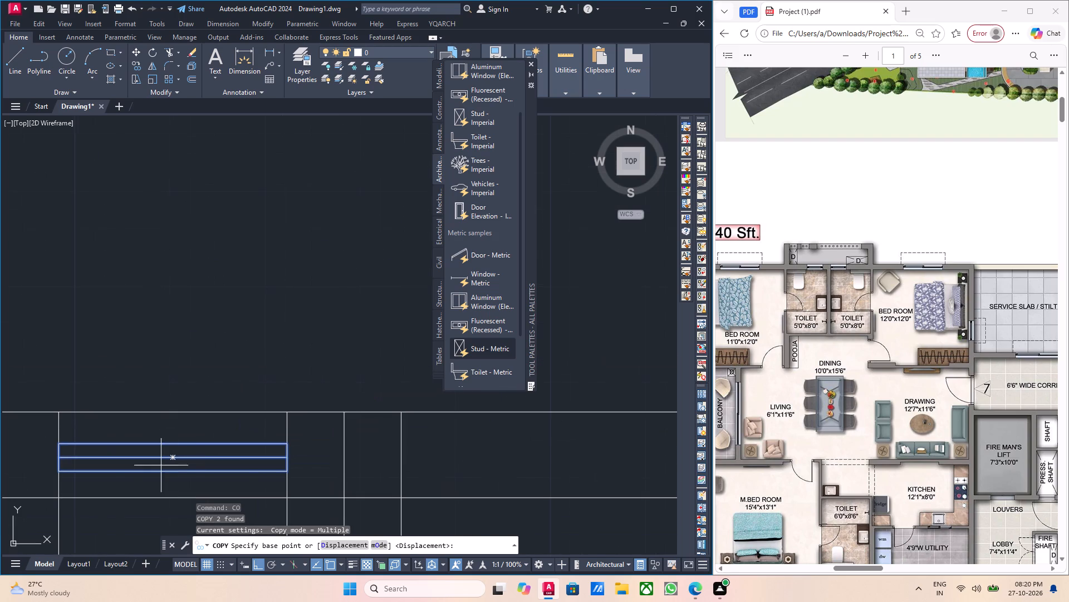
click(60, 445)
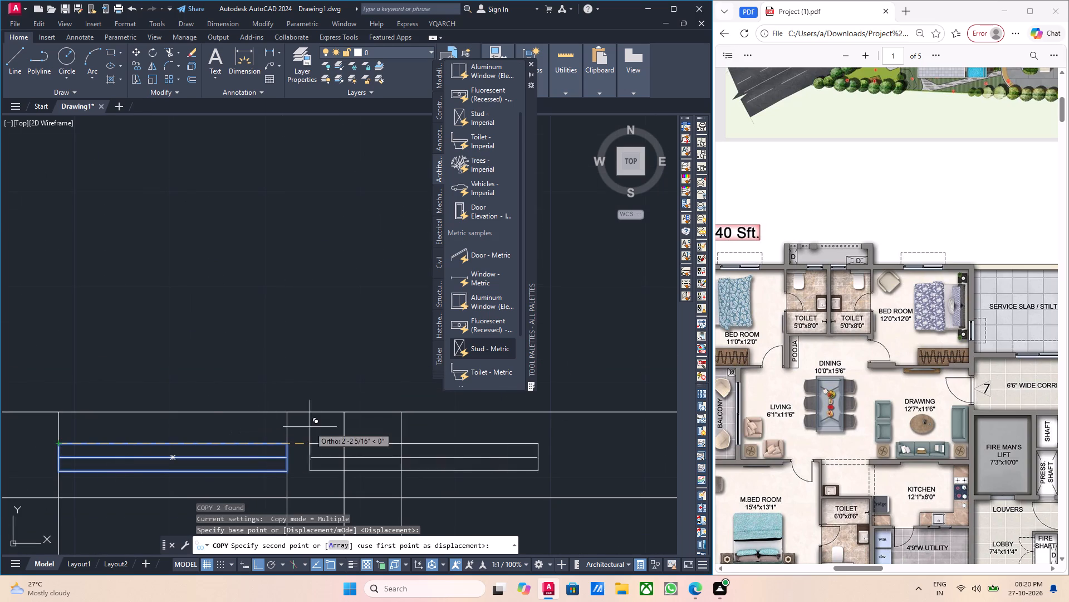
click(399, 445)
key(Escape)
Copy the left window's right jamb line to the right end of the right toilet's window.
middle_drag(376, 458, 298, 463)
middle_drag(380, 453, 325, 440)
middle_drag(497, 484, 376, 452)
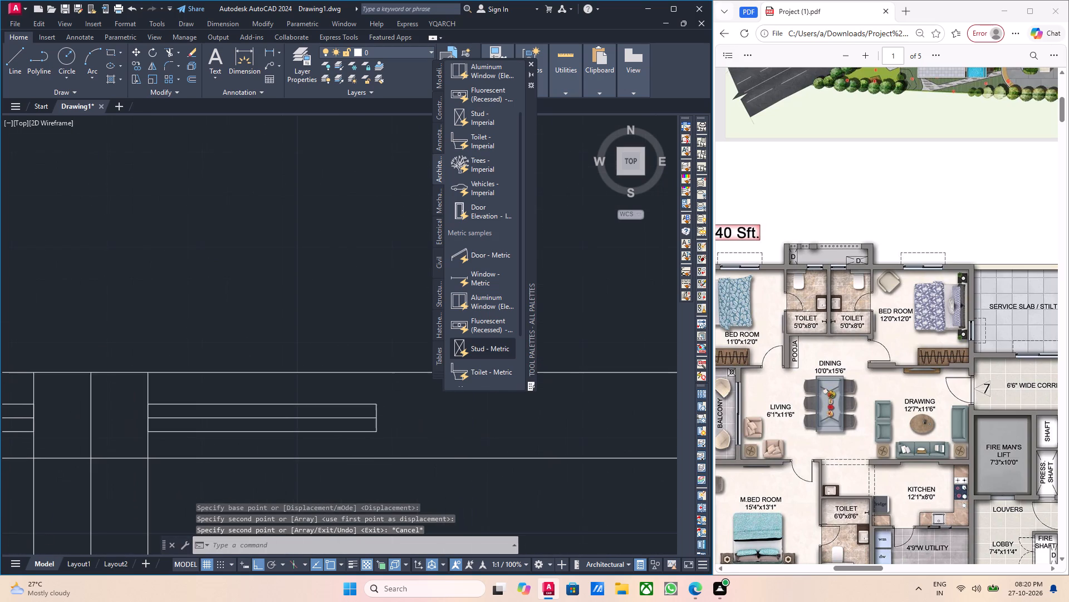
middle_drag(457, 454, 511, 450)
scroll(501, 456, down, 1)
middle_drag(224, 464, 369, 423)
scroll(363, 415, up, 1)
middle_drag(385, 414, 380, 414)
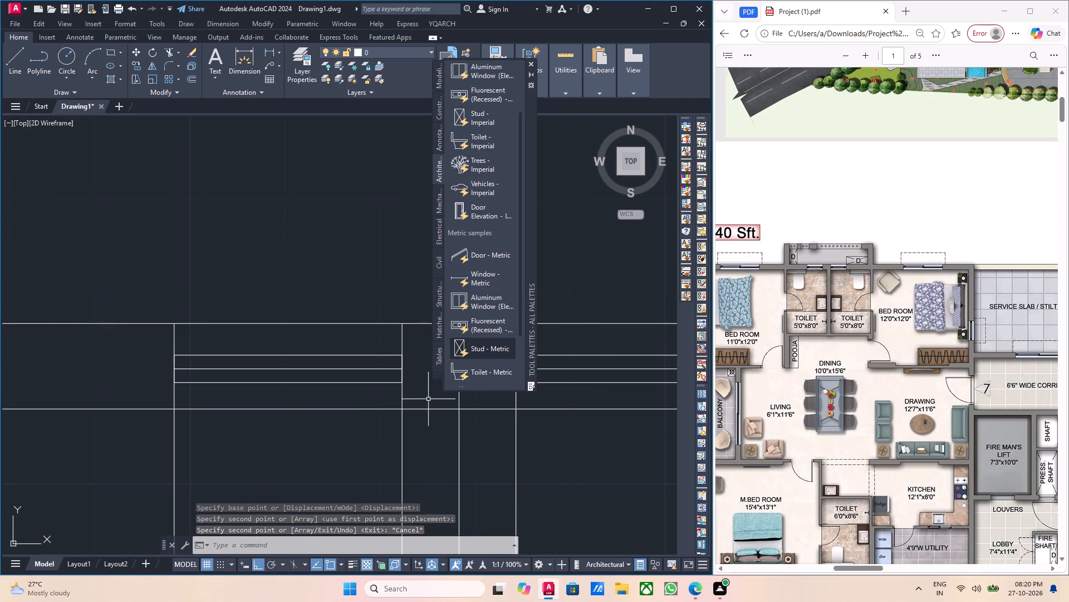
click(424, 398)
click(394, 398)
middle_drag(502, 418, 354, 444)
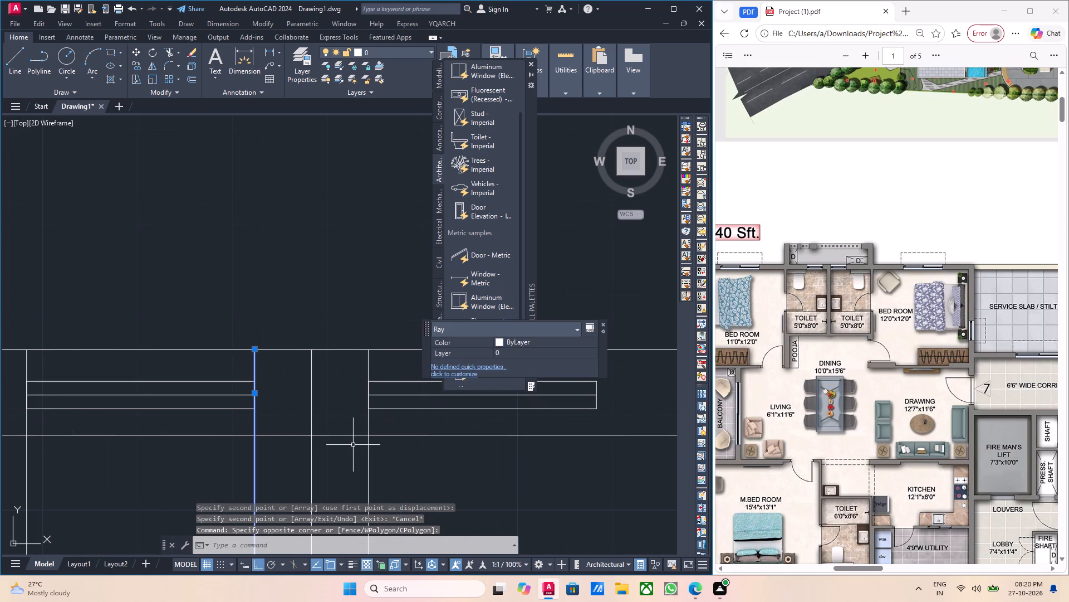
text(co)
key(Return)
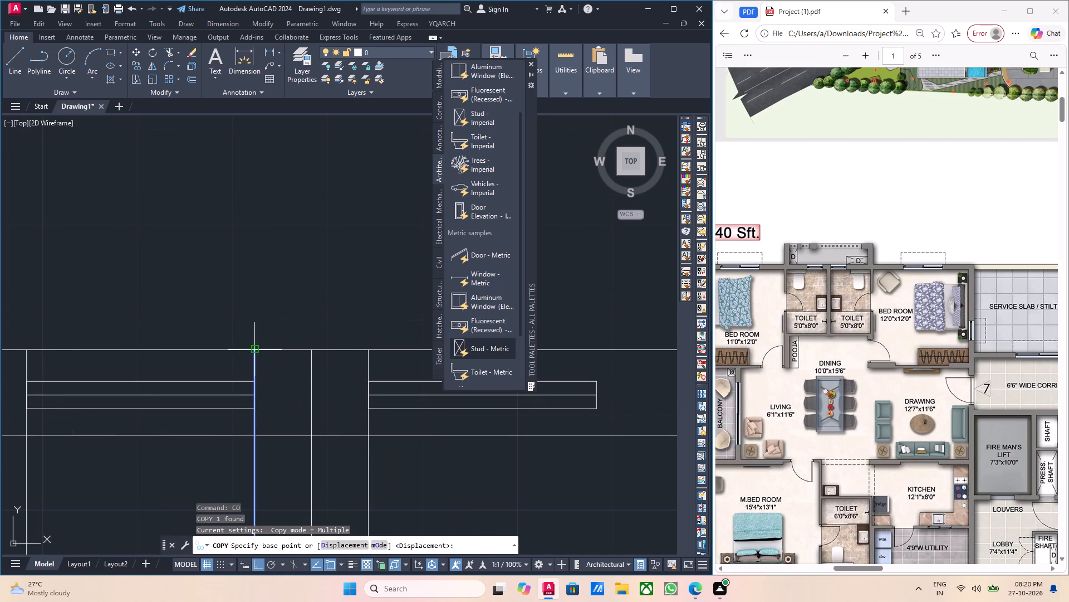
click(256, 349)
middle_drag(511, 369, 296, 412)
middle_drag(553, 417, 451, 454)
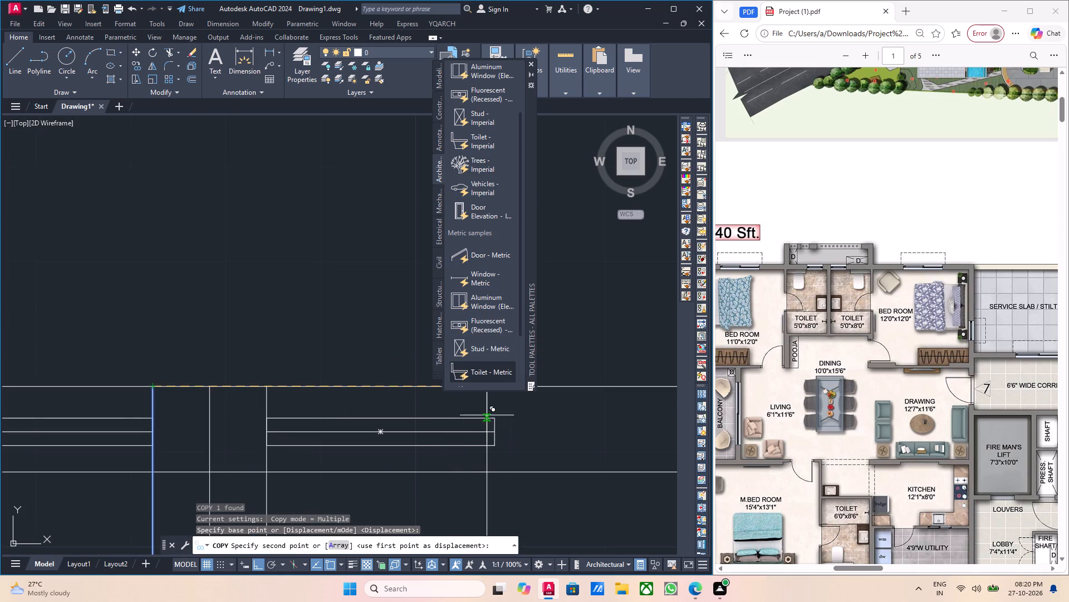
middle_drag(495, 405, 492, 426)
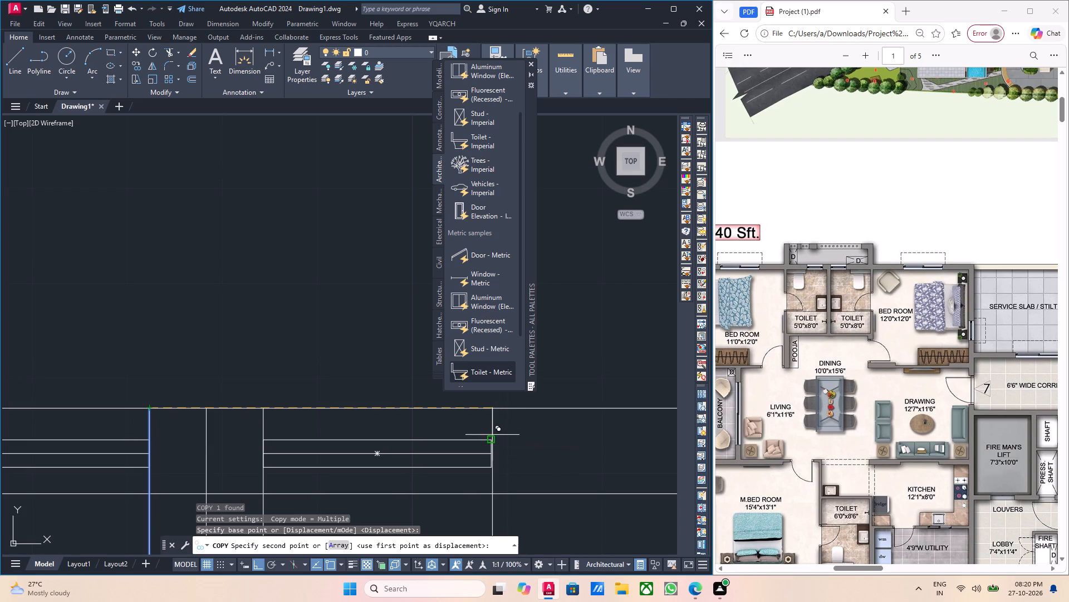
click(494, 441)
scroll(508, 463, up, 1)
key(Escape)
Stretch the upper end of the right toilet's new jamb line up to the top wall's outer face.
scroll(506, 478, up, 1)
middle_drag(509, 478, 494, 425)
drag(481, 454, 465, 458)
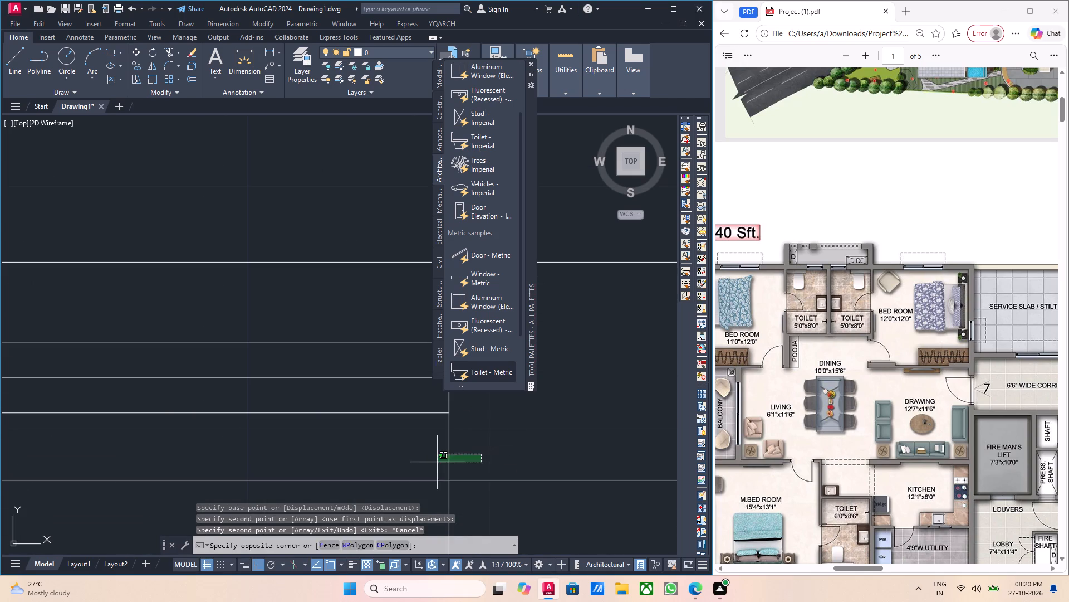
click(430, 463)
middle_drag(460, 466, 475, 550)
middle_drag(469, 469, 238, 478)
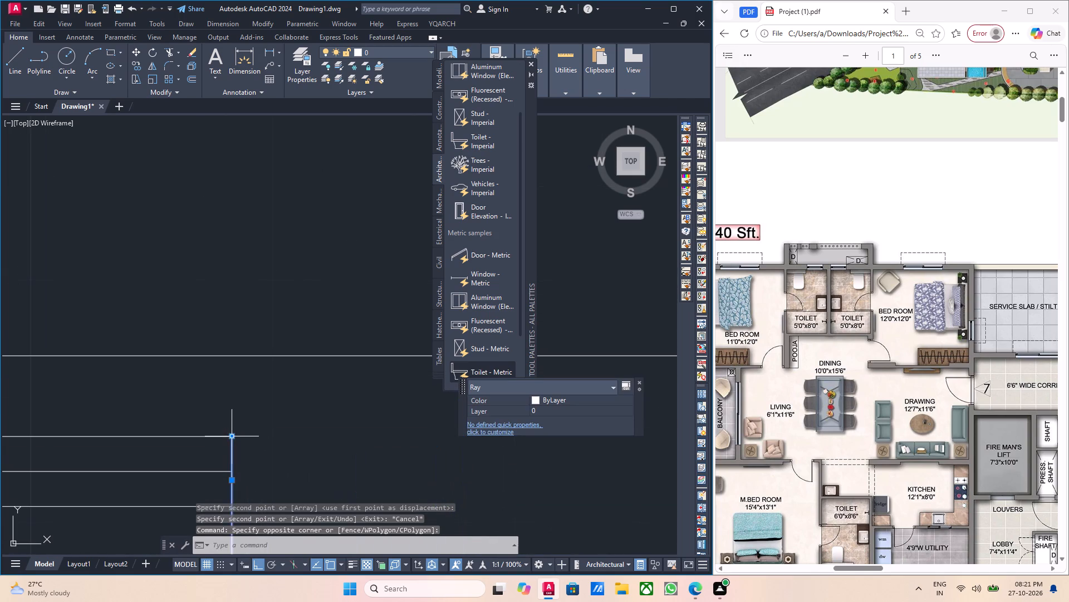
click(232, 438)
click(232, 358)
key(Escape)
scroll(268, 397, down, 1)
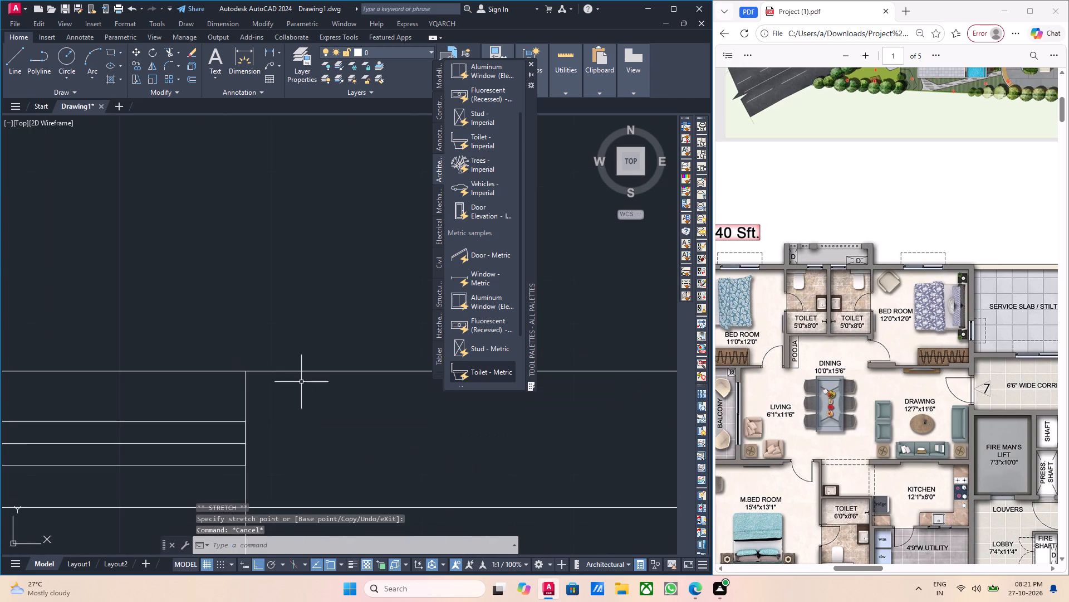
Close the Tool Palettes.
middle_drag(369, 383, 376, 424)
click(531, 63)
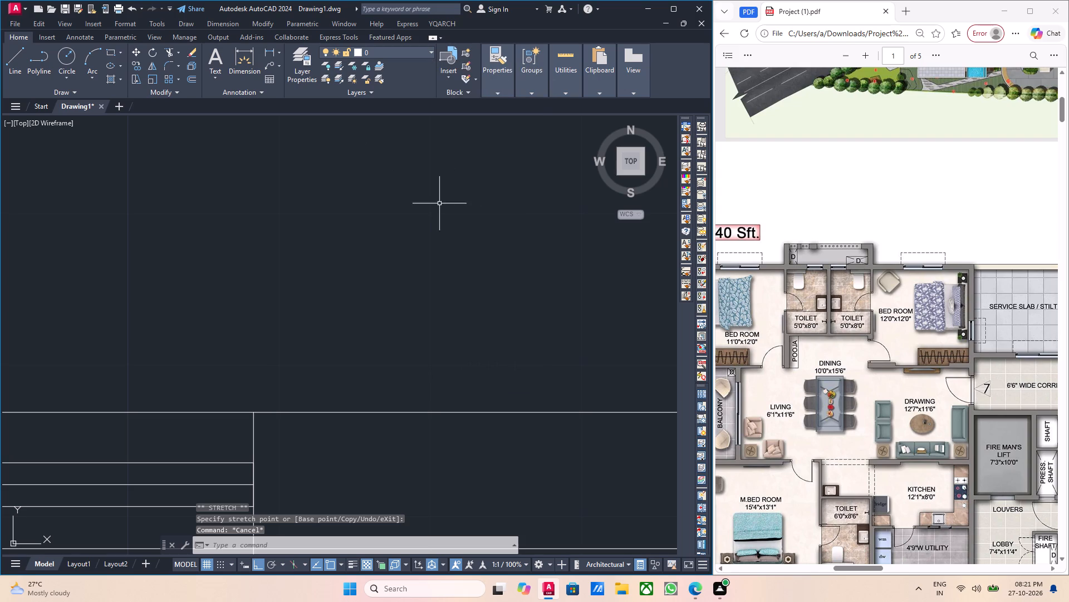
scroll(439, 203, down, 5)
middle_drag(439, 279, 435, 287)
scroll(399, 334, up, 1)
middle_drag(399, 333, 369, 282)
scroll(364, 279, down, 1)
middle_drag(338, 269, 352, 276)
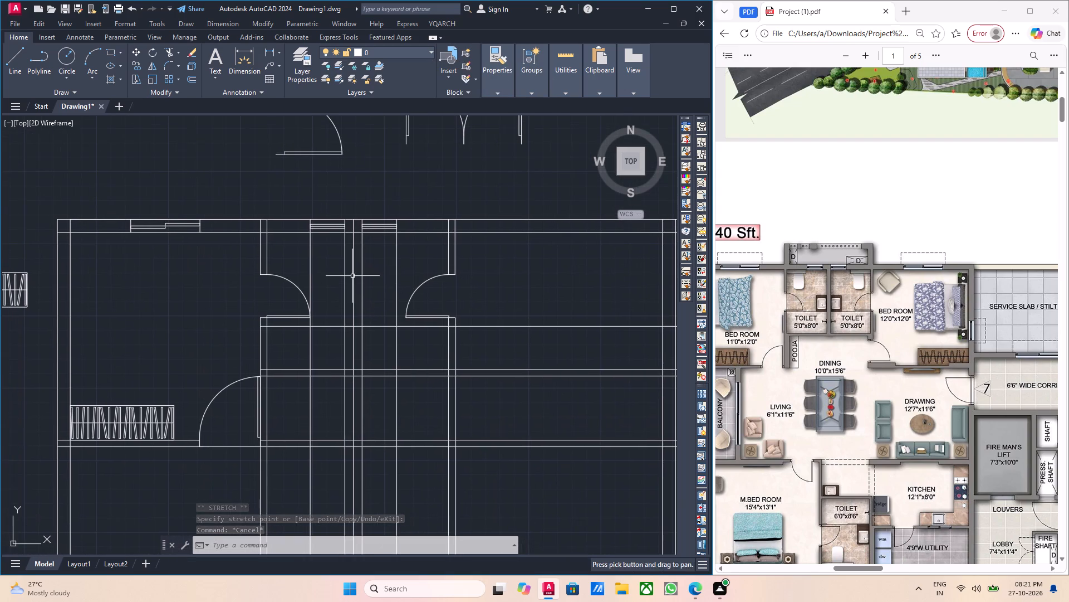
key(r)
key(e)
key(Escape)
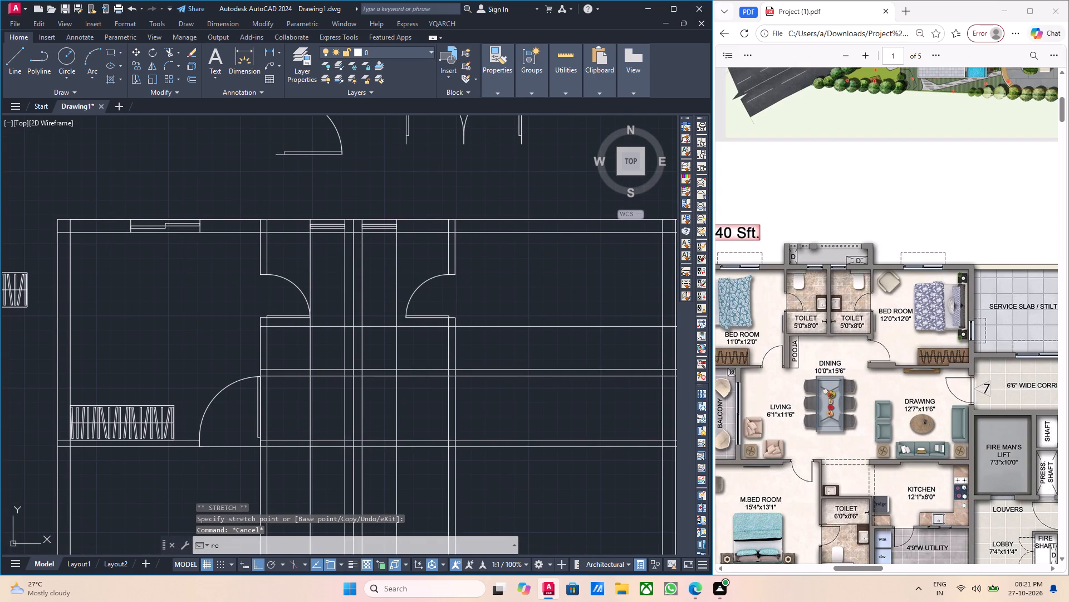
Trim the left toilet window's left jamb line between the top wall's inner face and the toilets' lower wall line.
text(tr)
key(Return)
scroll(324, 258, up, 2)
click(316, 267)
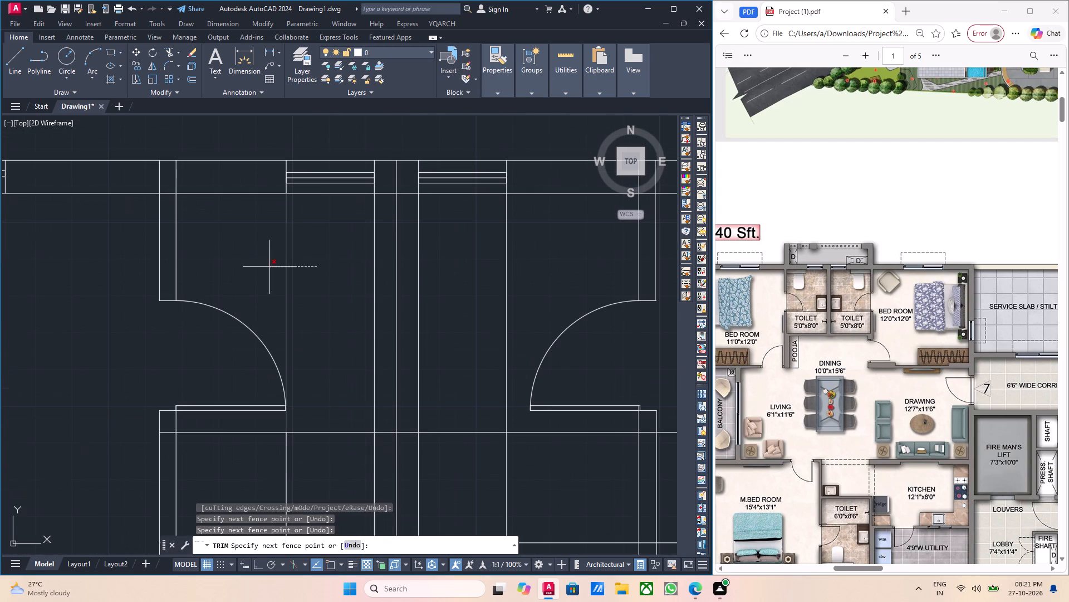
click(269, 267)
middle_drag(296, 399, 302, 335)
key(Escape)
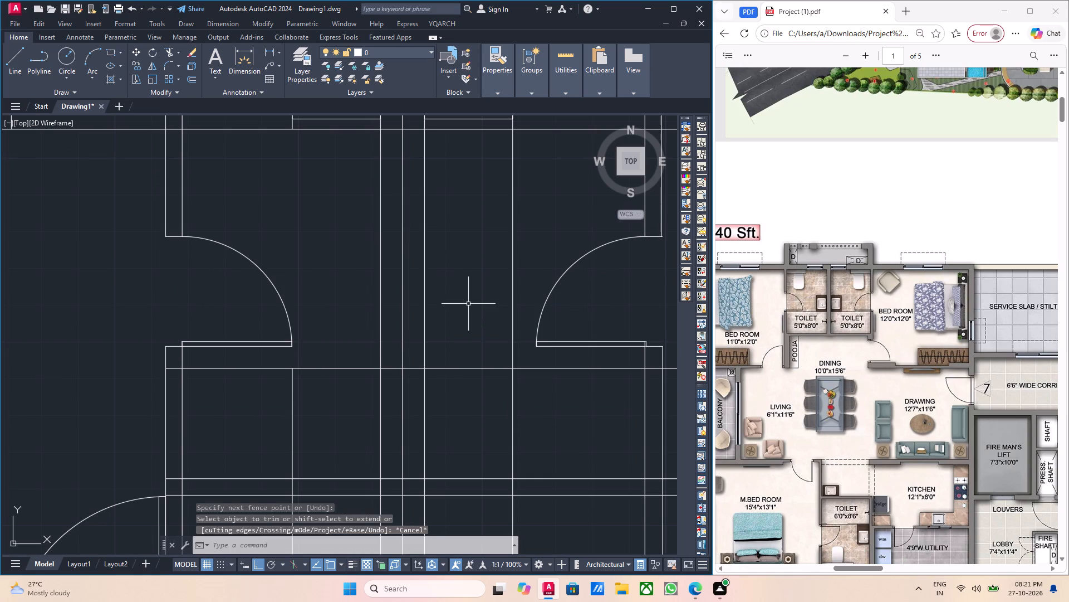
Trim the right toilet window's right jamb line and the left toilet window's right jamb line below the top wall's inner face.
key(space)
scroll(530, 259, up, 1)
middle_drag(530, 257, 513, 343)
drag(492, 300, 483, 295)
click(453, 290)
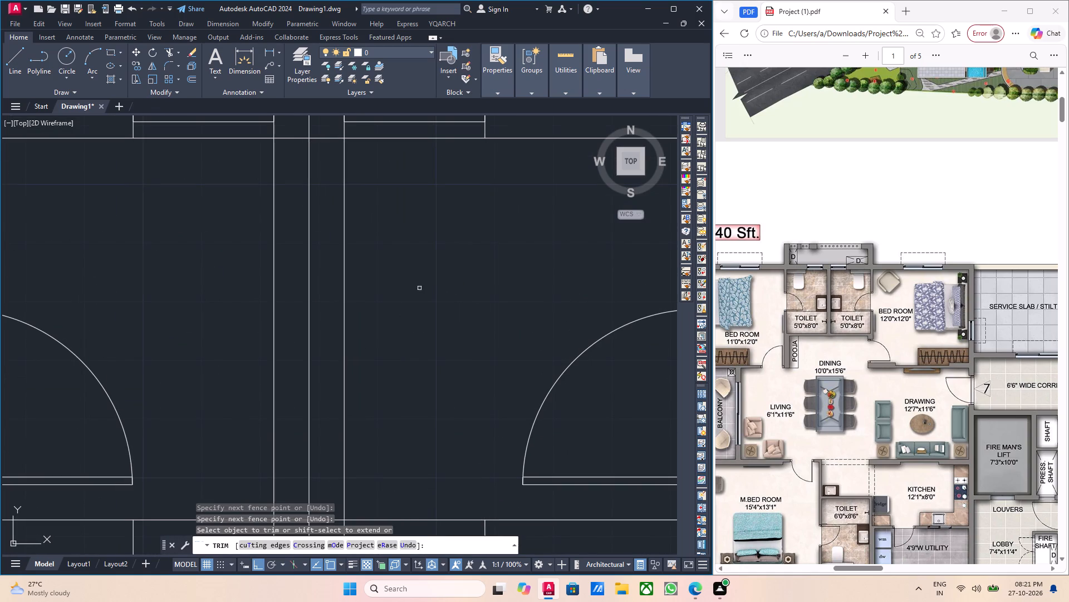
middle_drag(415, 294, 432, 363)
middle_drag(394, 336, 409, 369)
click(318, 347)
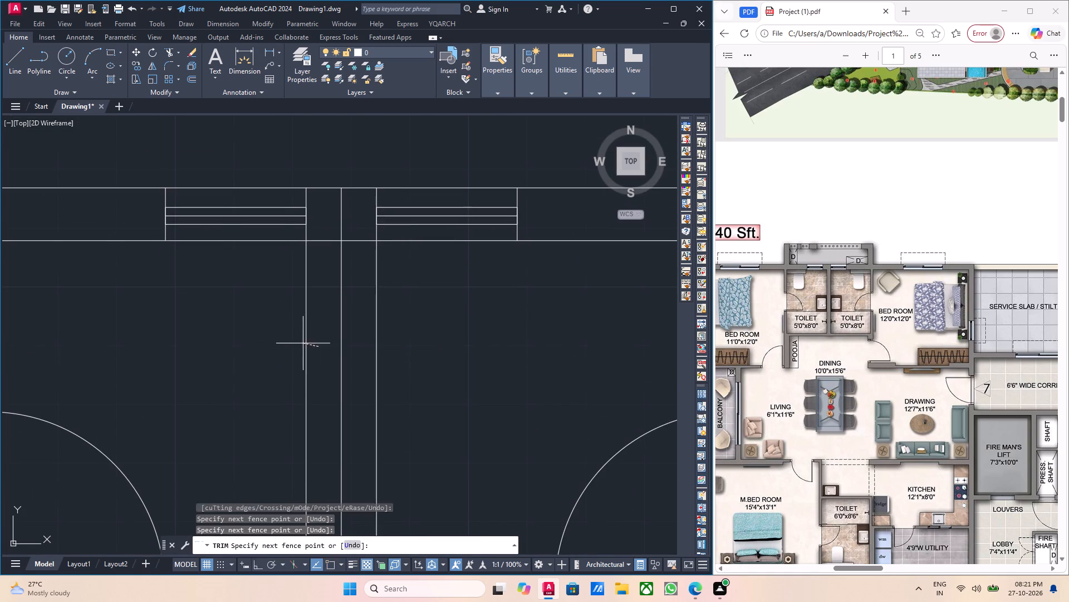
click(297, 343)
scroll(297, 343, down, 2)
middle_drag(361, 365, 359, 317)
key(Escape)
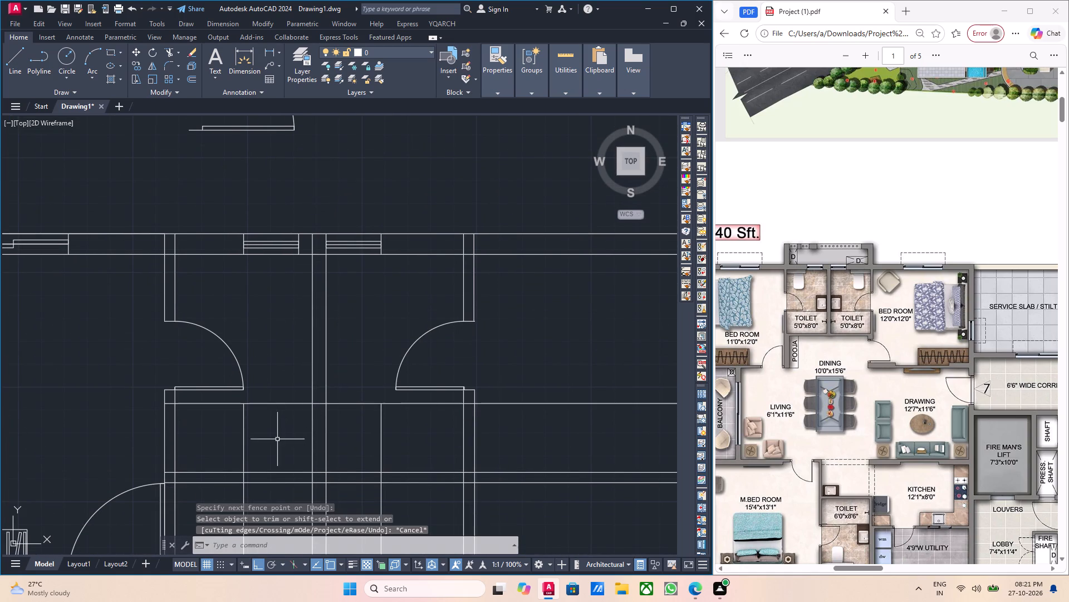
Erase the two vertical rays running down from the toilets' lower wall line, below the outer window jambs.
drag(276, 440, 249, 440)
drag(224, 435, 229, 438)
drag(396, 449, 376, 448)
click(361, 445)
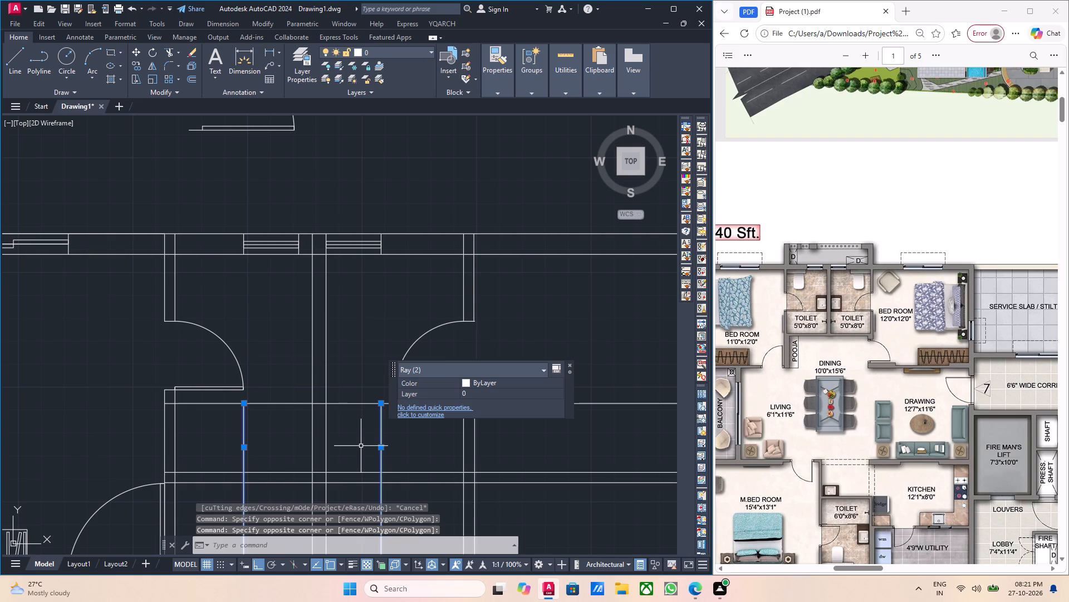
key(Delete)
Draw a line along the top wall's outer face from the right toilet's right wall to the right bedroom's right wall.
scroll(339, 383, down, 1)
middle_drag(365, 344, 370, 357)
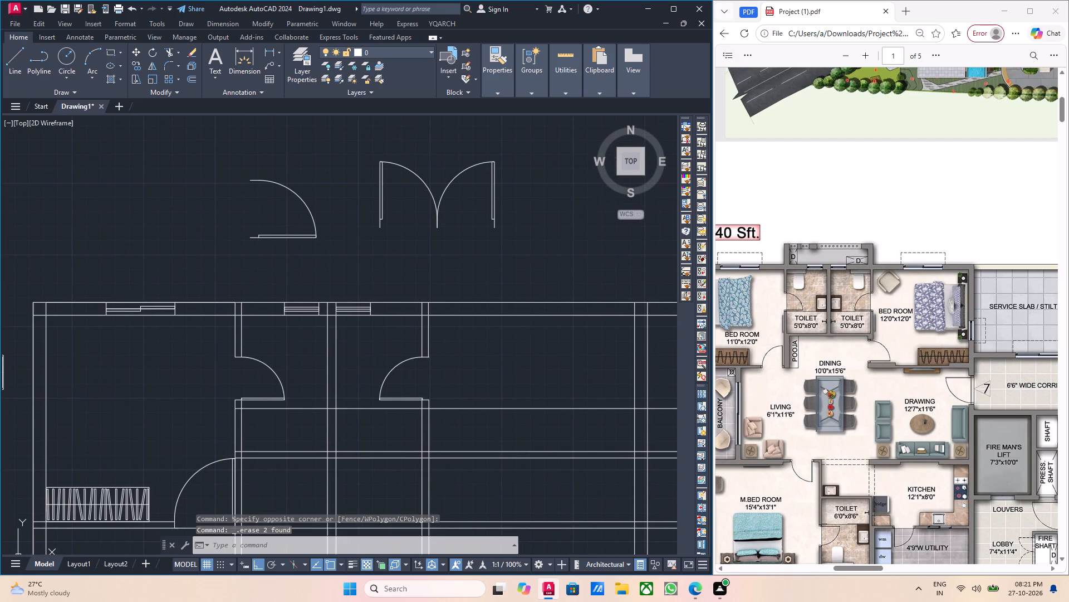
scroll(365, 347, up, 2)
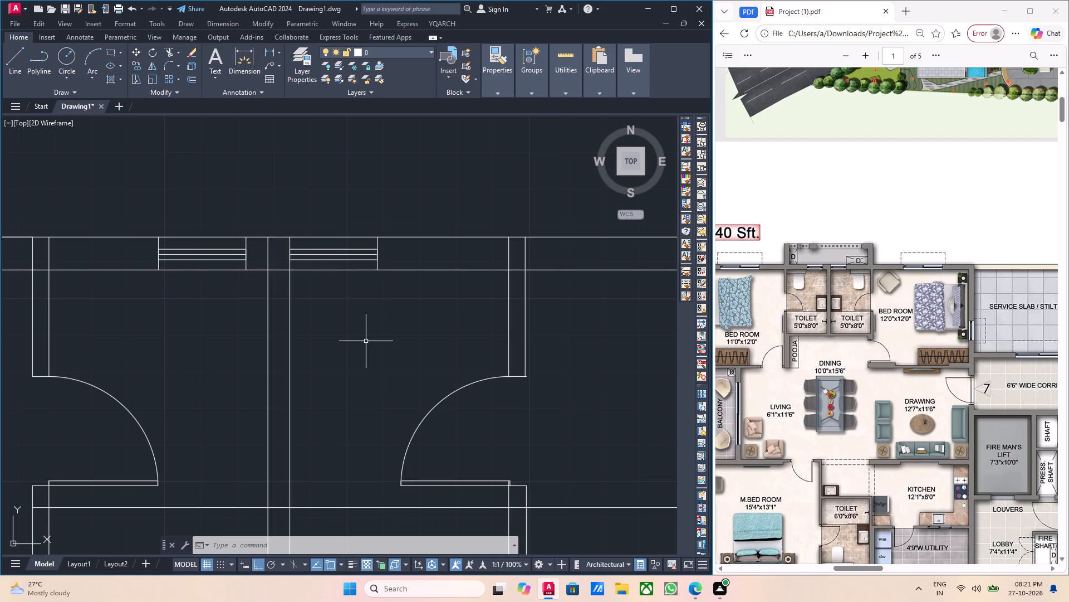
middle_drag(366, 409, 278, 405)
scroll(357, 393, down, 3)
middle_drag(438, 385, 253, 389)
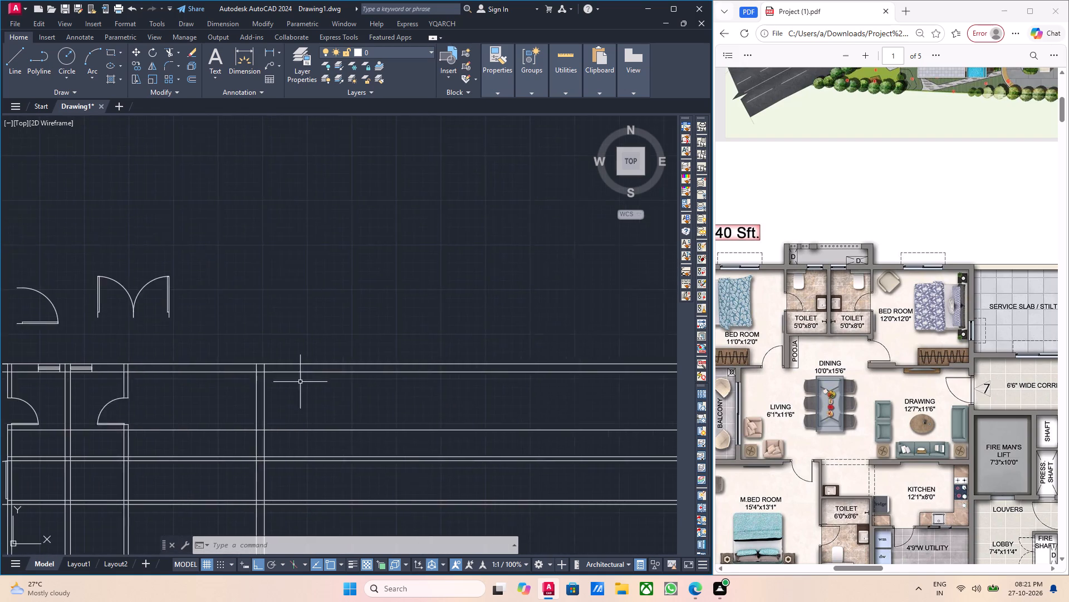
middle_drag(419, 364, 193, 364)
middle_drag(171, 380, 498, 348)
middle_drag(341, 361, 389, 361)
scroll(292, 357, up, 3)
middle_click(295, 355)
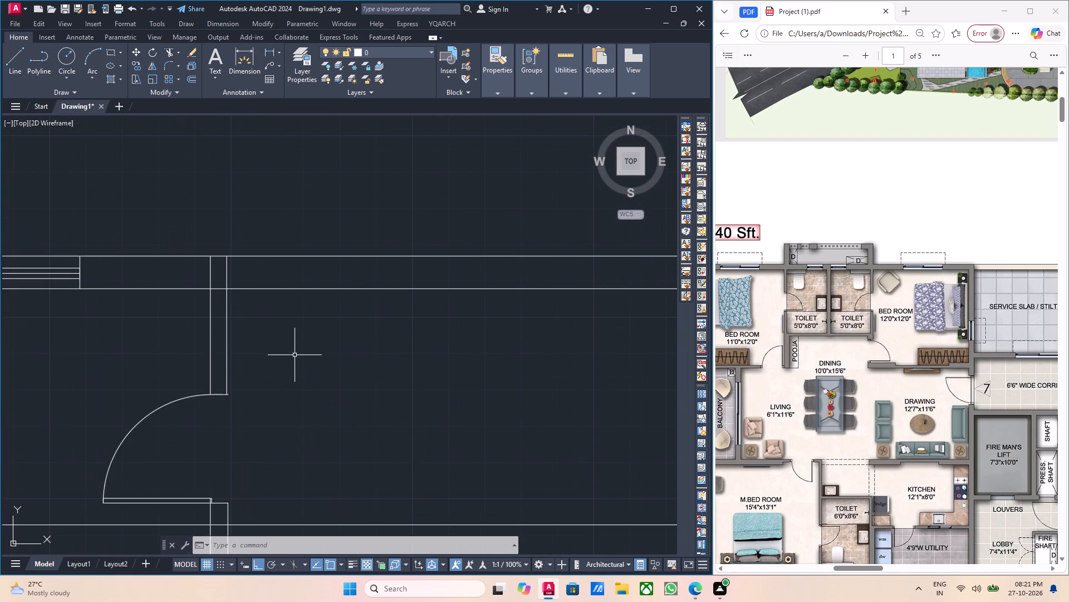
key(l)
key(Return)
middle_drag(256, 297, 227, 327)
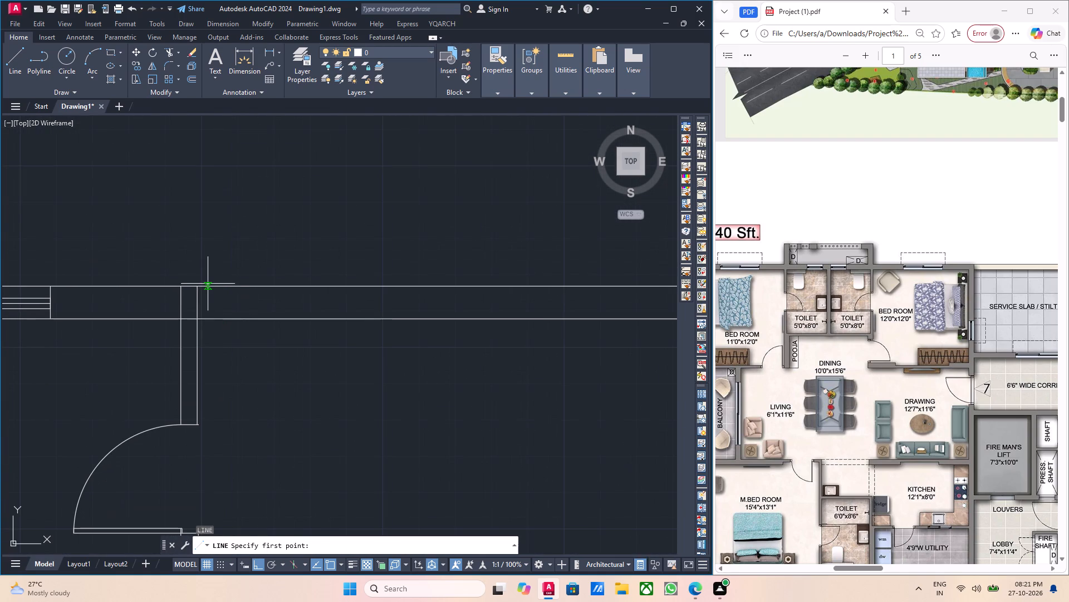
click(199, 285)
middle_drag(389, 294, 65, 343)
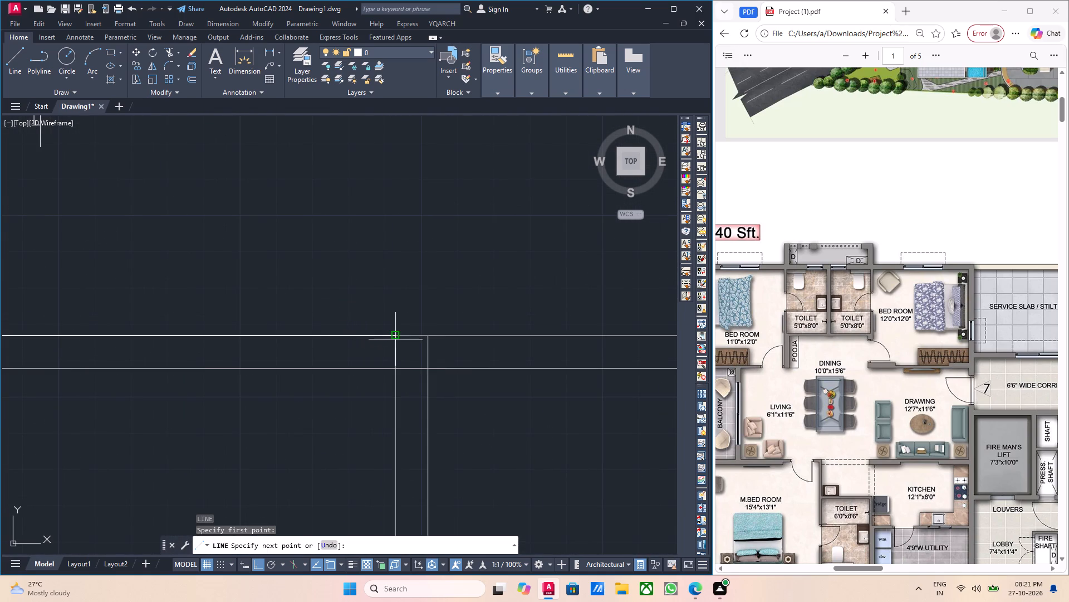
click(394, 337)
key(Escape)
Draw a 9" line across the top wall's thickness, starting at the midpoint of the right bedroom's outer-face line.
middle_drag(356, 332, 375, 346)
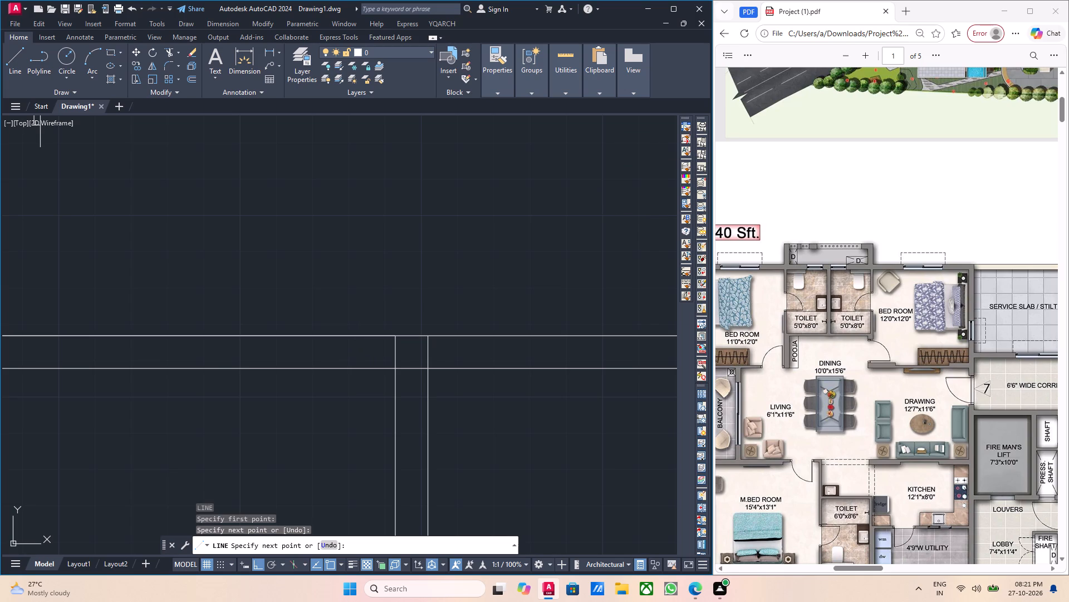
scroll(372, 345, down, 2)
middle_click(355, 382)
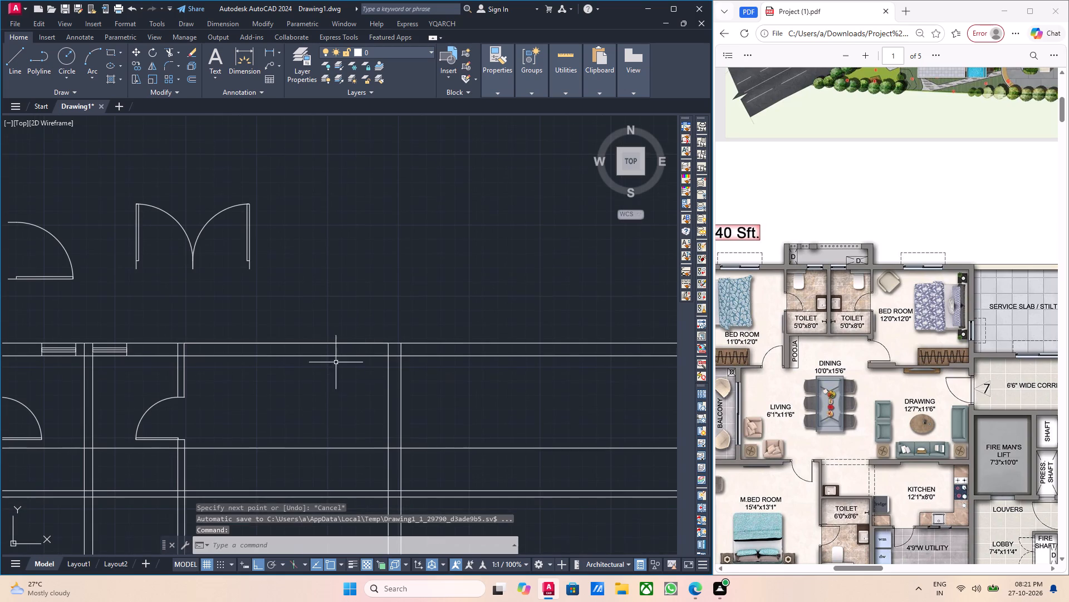
scroll(292, 354, up, 1)
key(l)
key(Return)
scroll(278, 339, up, 2)
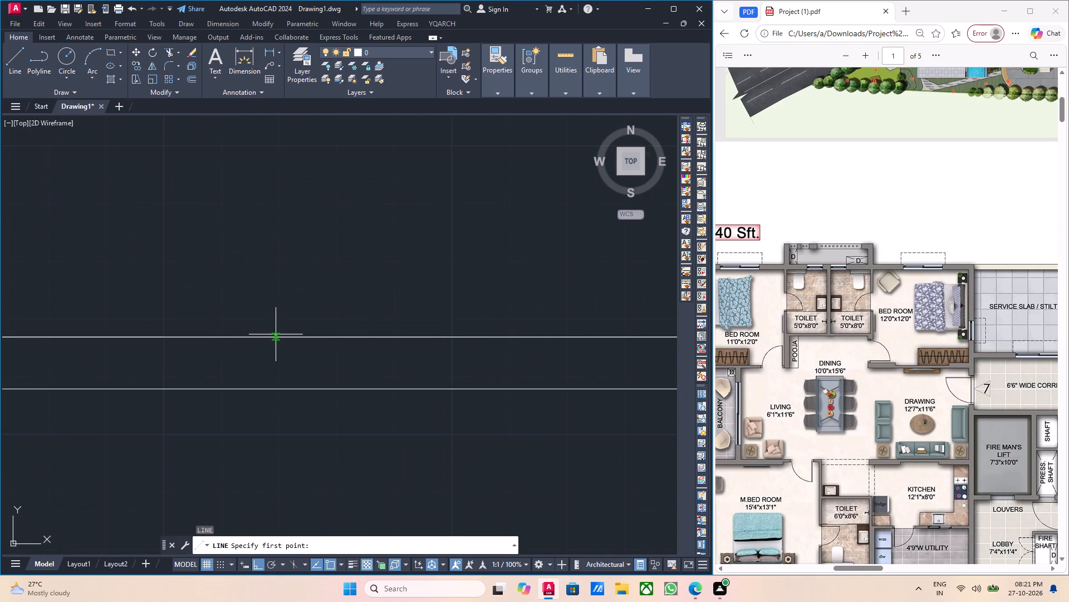
scroll(192, 340, down, 3)
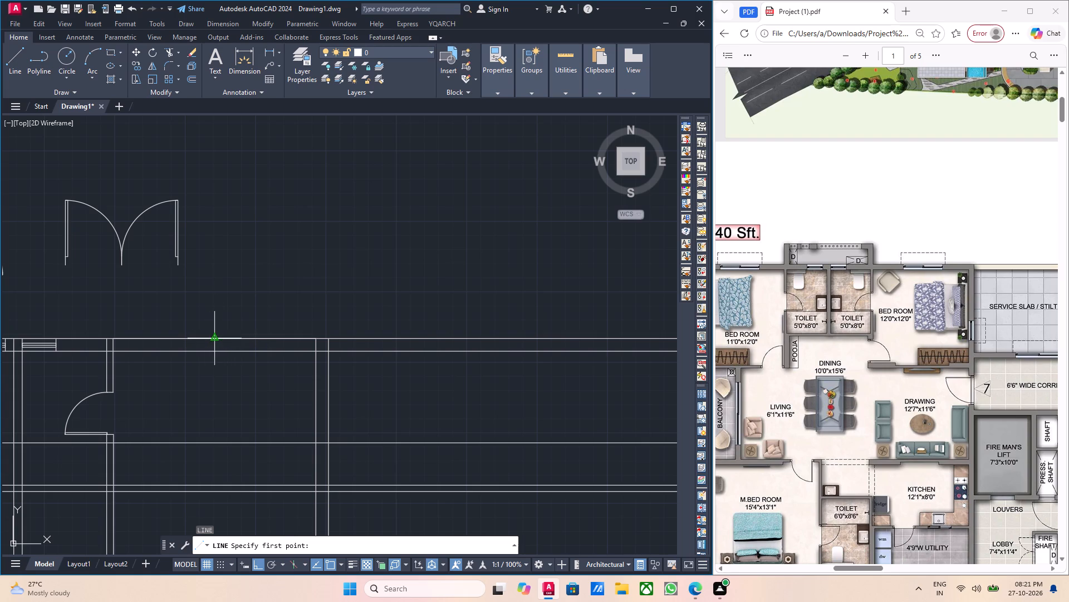
click(215, 340)
scroll(216, 358, up, 2)
click(211, 346)
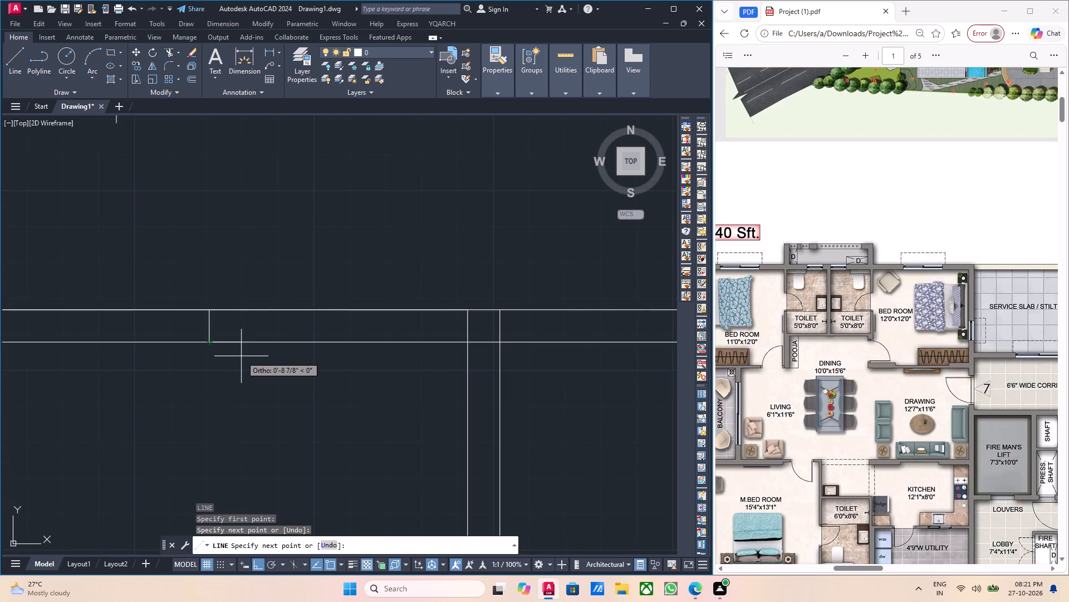
key(Escape)
Offset the right bedroom's window centre line by 2' to each side for the window jambs.
middle_drag(261, 362, 301, 368)
scroll(255, 337, up, 2)
drag(261, 331, 254, 331)
click(236, 328)
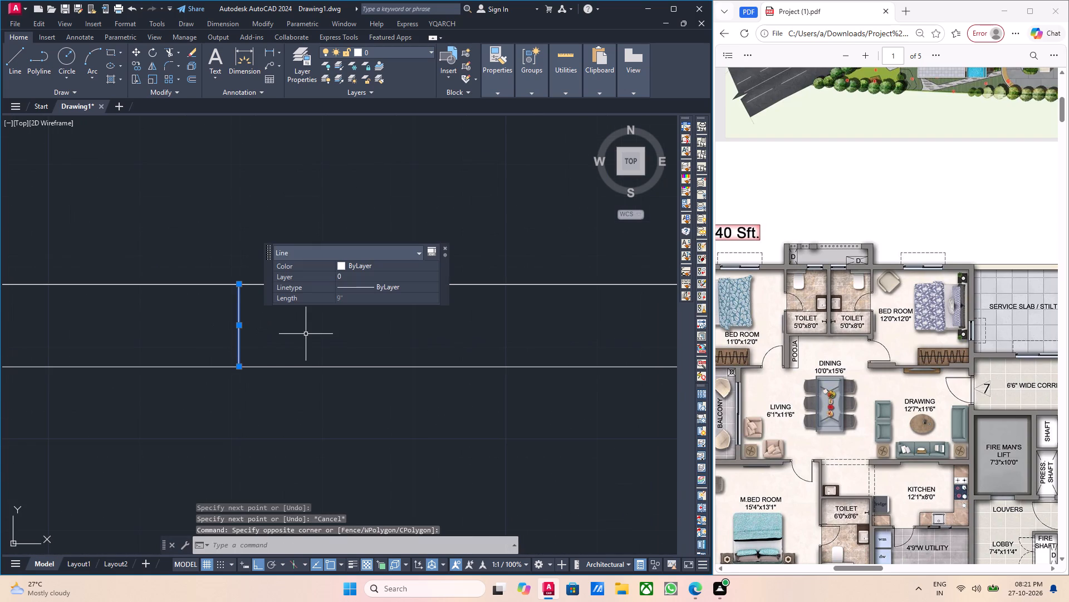
key(o)
key(Return)
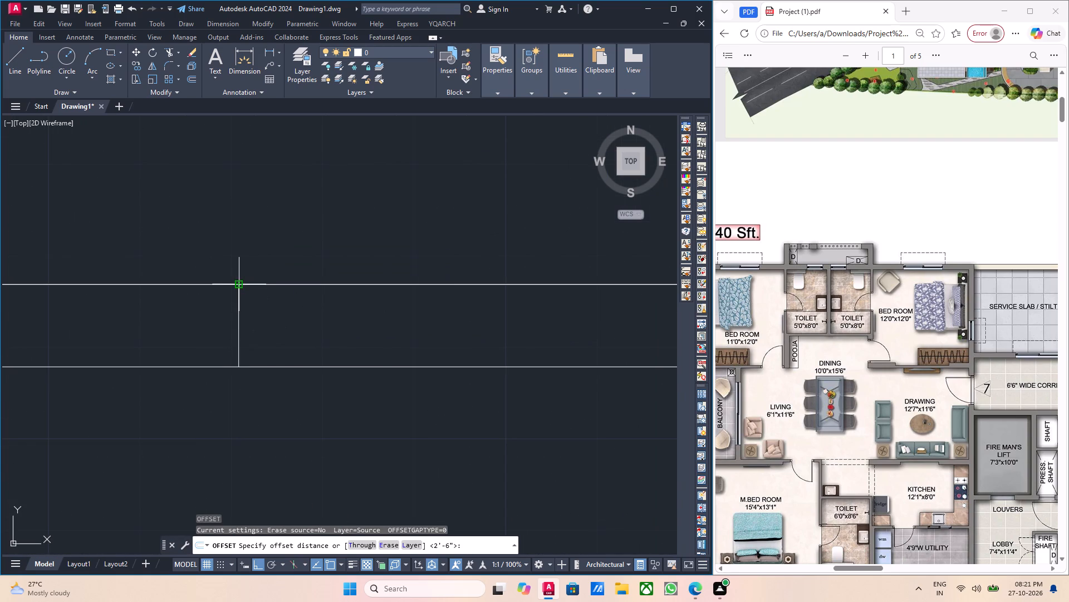
click(239, 286)
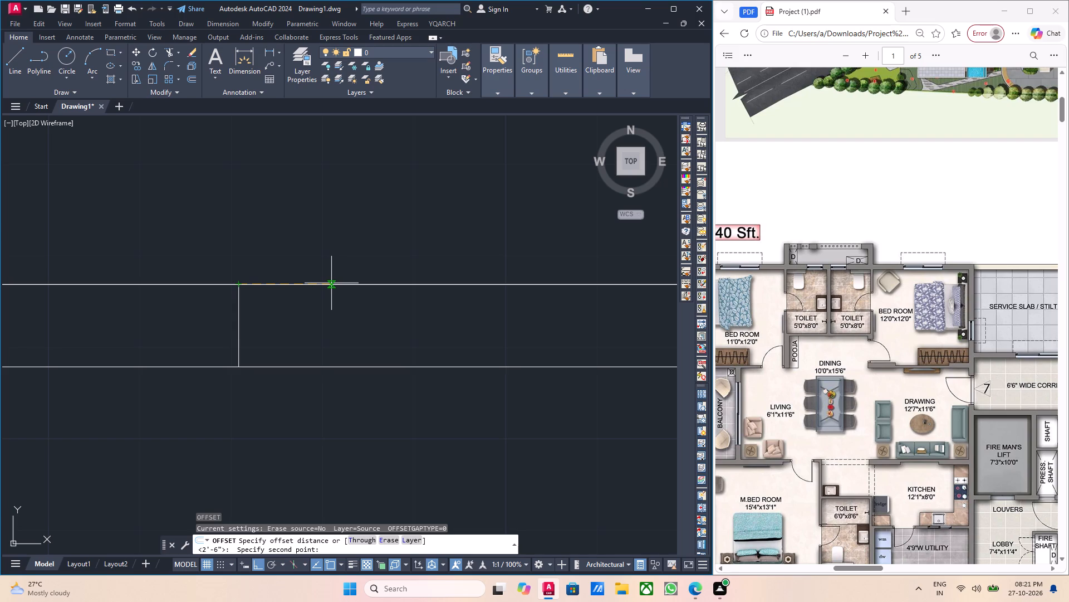
text(2')
key(Return)
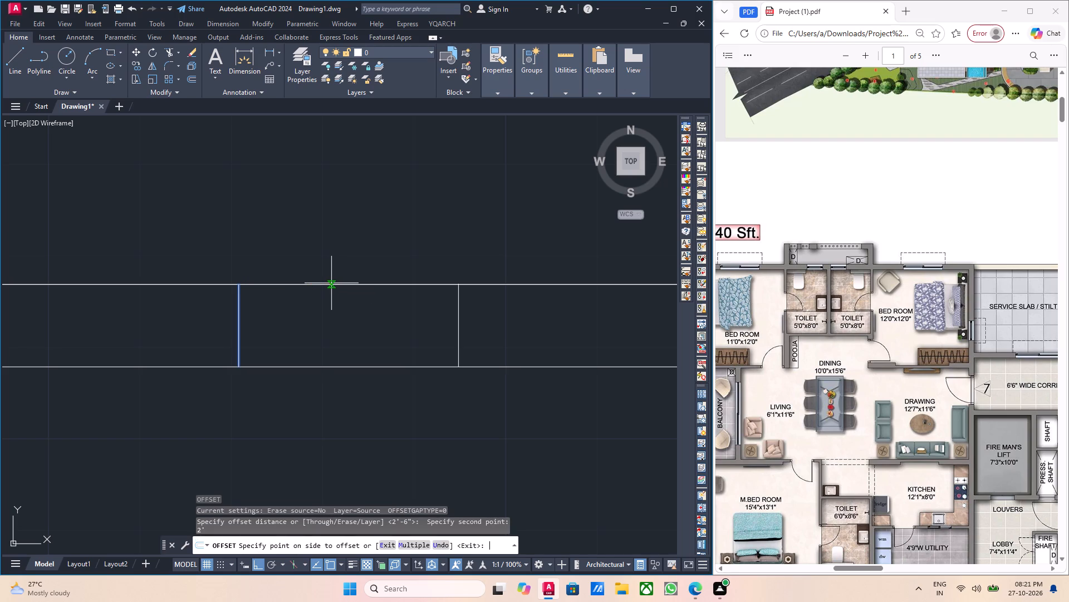
click(339, 239)
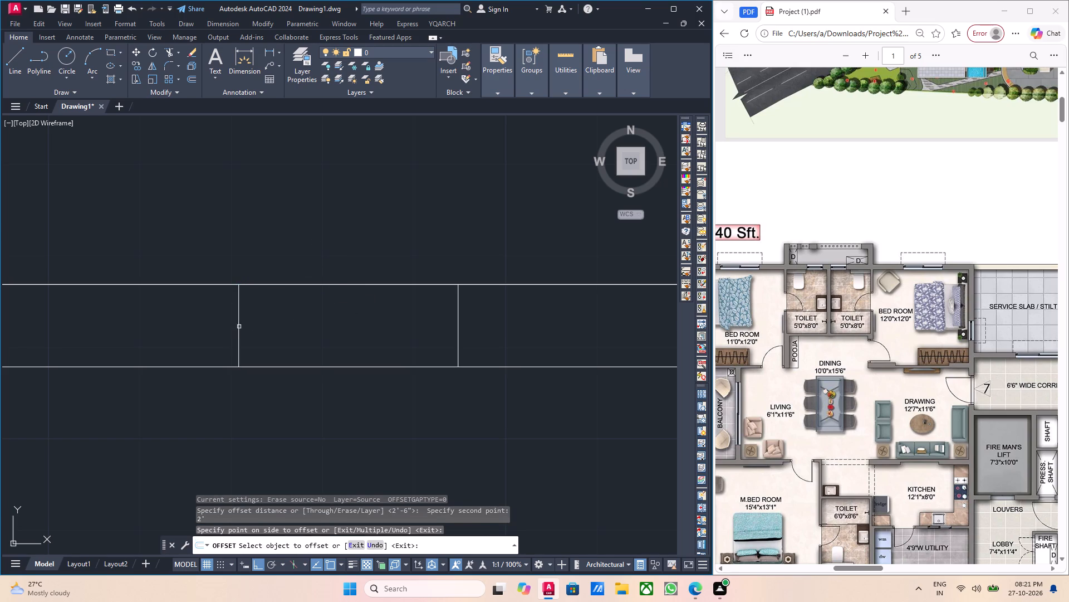
click(238, 327)
click(198, 326)
key(Escape)
Erase the centre line between the right bedroom's two new window jambs.
drag(263, 336, 235, 336)
click(210, 333)
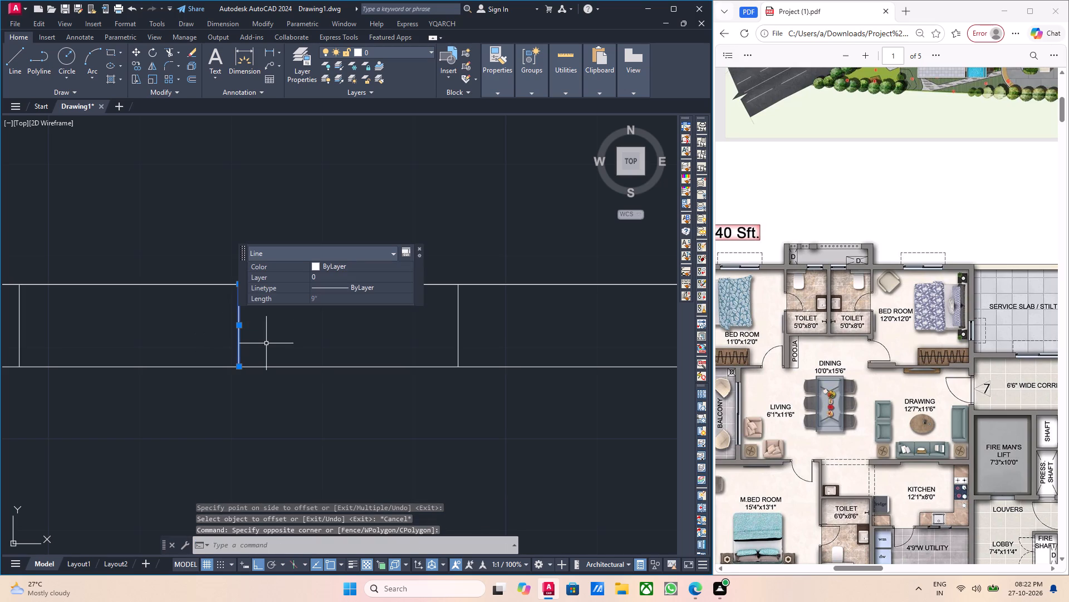
key(Delete)
Copy the left bedroom's sliding window panels from its left jamb's outer corner to the matching corner of the right bedroom's window opening.
scroll(278, 346, down, 7)
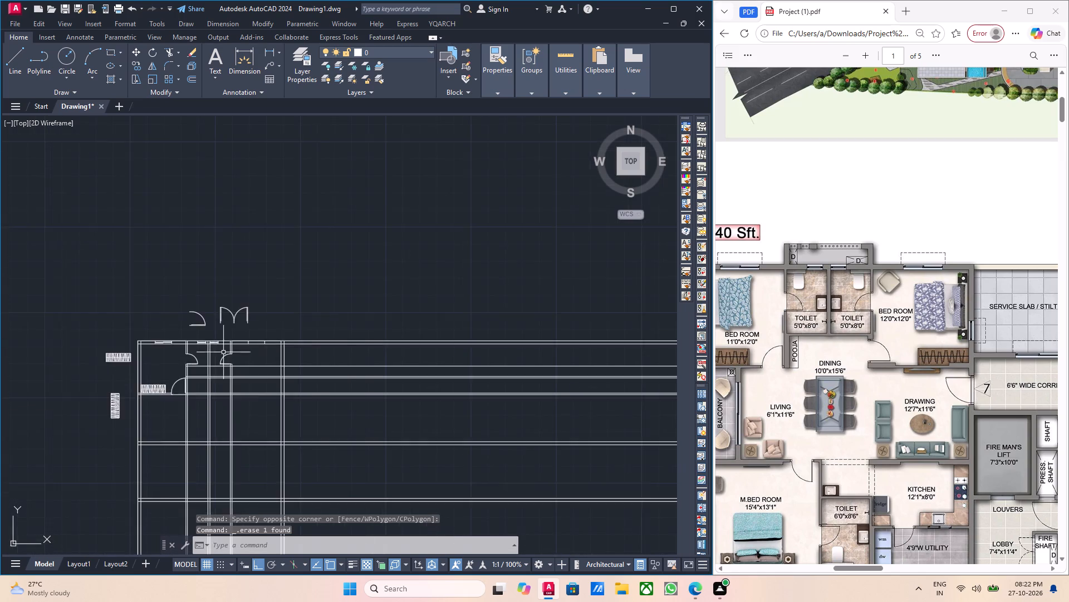
middle_drag(210, 352, 347, 322)
scroll(291, 317, up, 7)
middle_drag(333, 314, 322, 387)
scroll(443, 340, up, 2)
drag(464, 311, 464, 310)
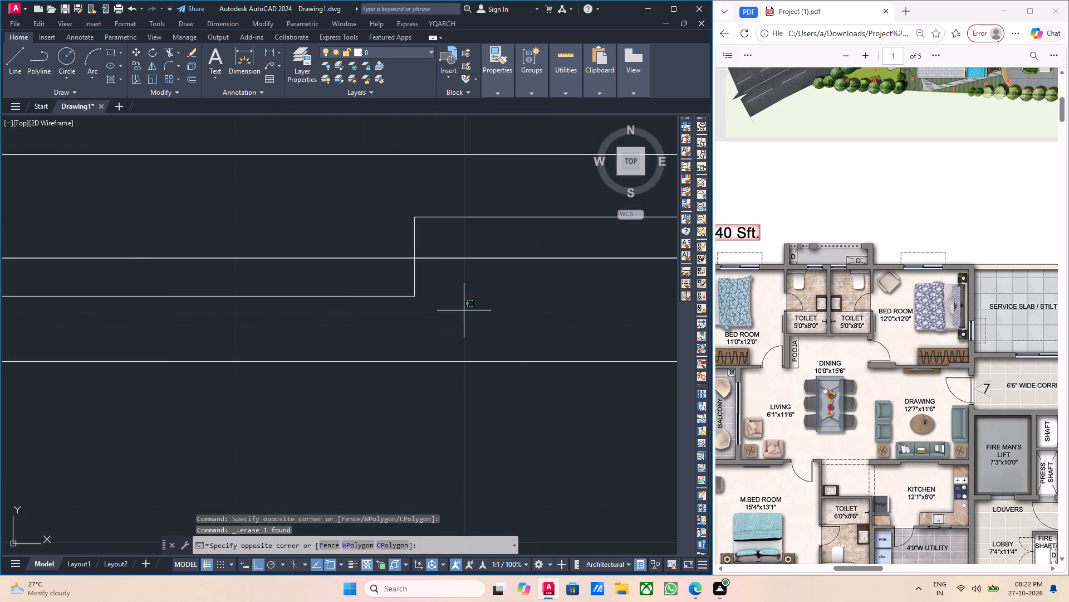
drag(464, 310, 439, 306)
click(352, 265)
drag(465, 296, 457, 280)
click(410, 247)
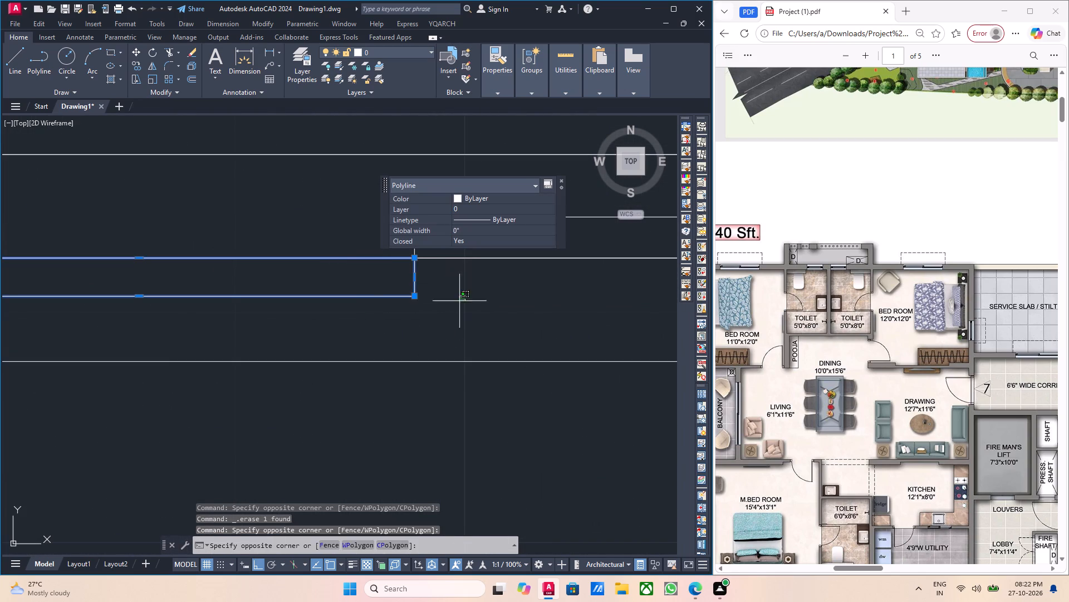
middle_drag(392, 289, 394, 376)
click(374, 304)
middle_drag(435, 357, 419, 355)
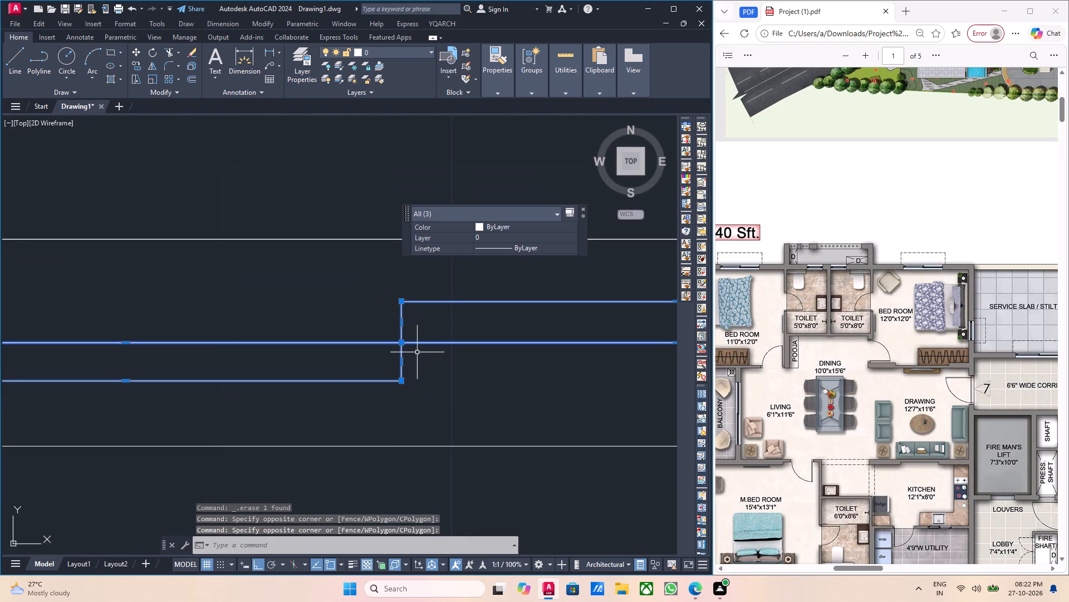
text(co)
key(Return)
scroll(325, 322, down, 1)
middle_drag(227, 324, 336, 348)
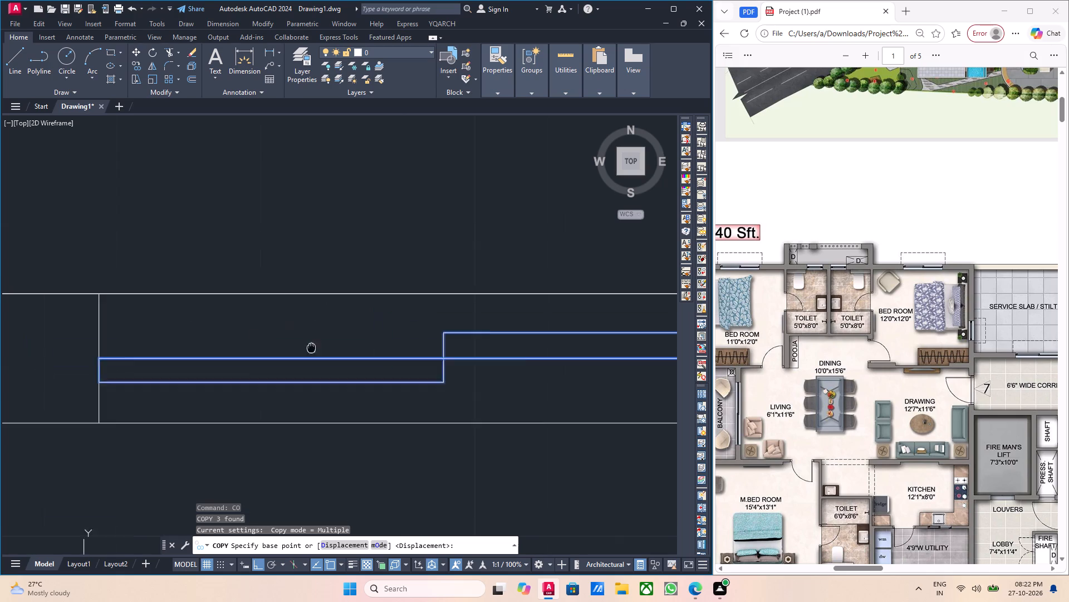
middle_drag(336, 348, 354, 344)
click(156, 292)
scroll(340, 299, down, 2)
middle_drag(471, 319, 210, 330)
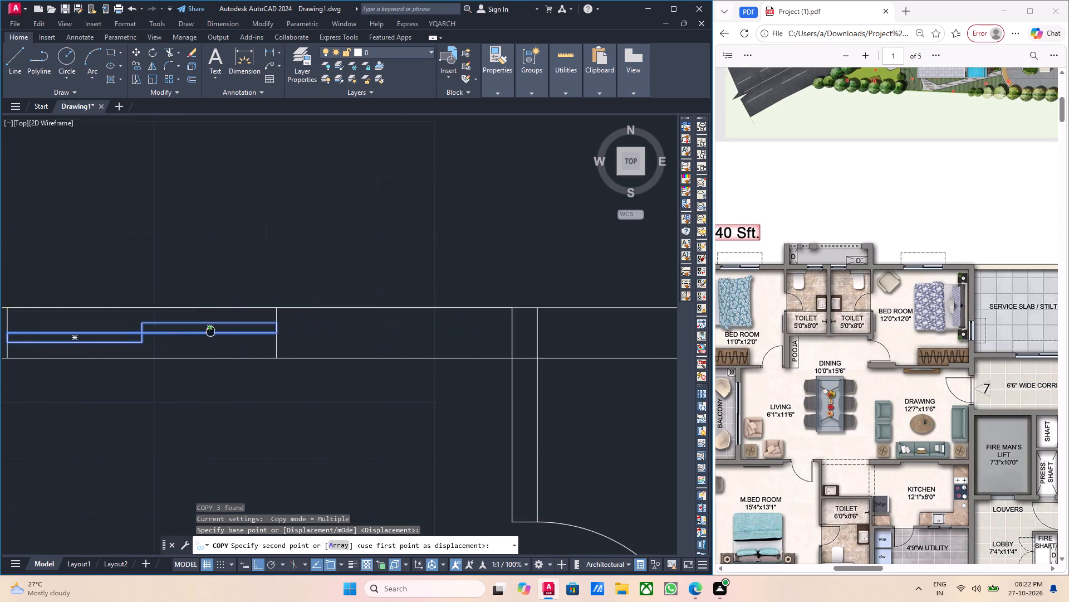
middle_drag(210, 330, 208, 330)
middle_drag(428, 332, 169, 363)
scroll(440, 359, down, 3)
middle_drag(509, 360, 261, 384)
scroll(472, 389, up, 2)
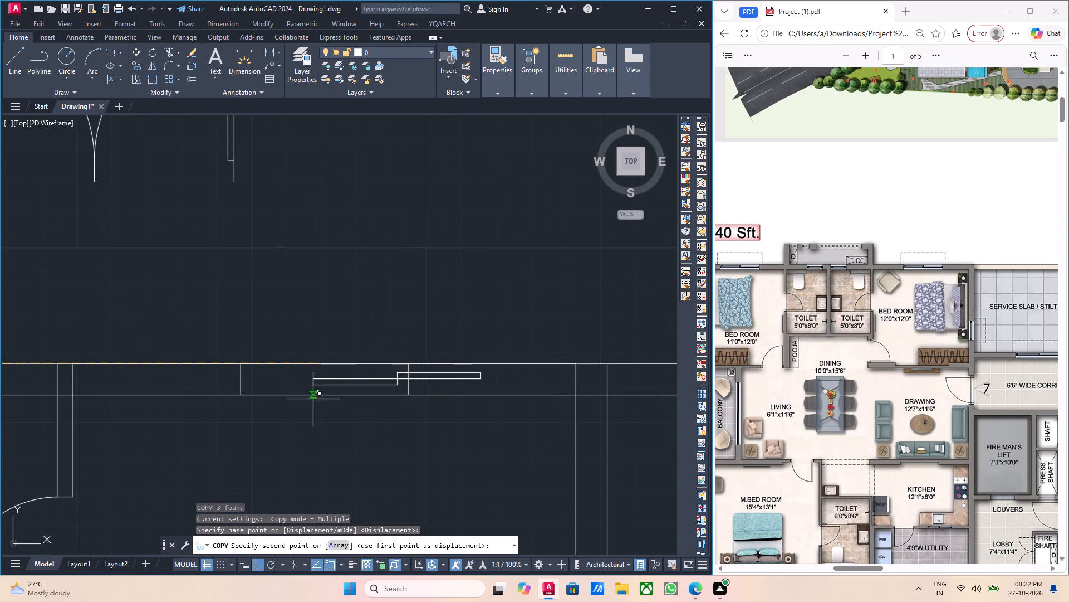
click(240, 366)
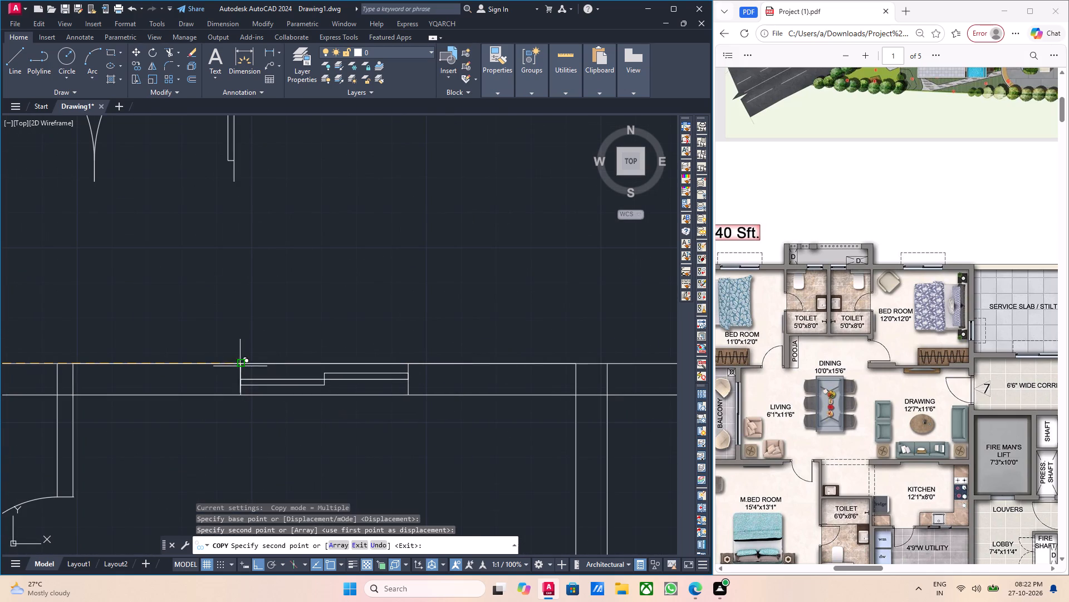
key(Escape)
key(grave)
key(Escape)
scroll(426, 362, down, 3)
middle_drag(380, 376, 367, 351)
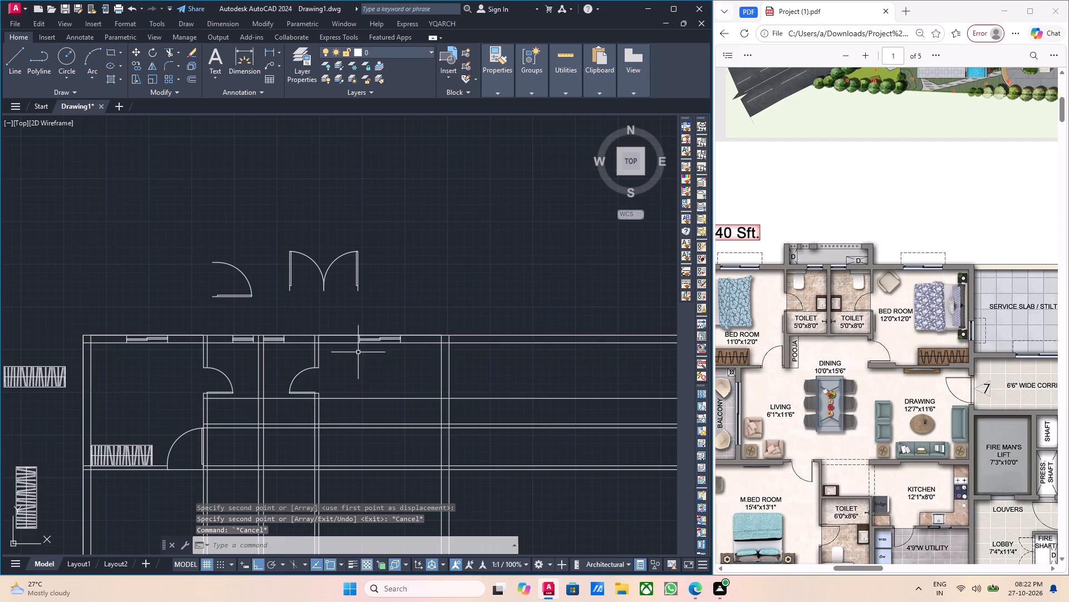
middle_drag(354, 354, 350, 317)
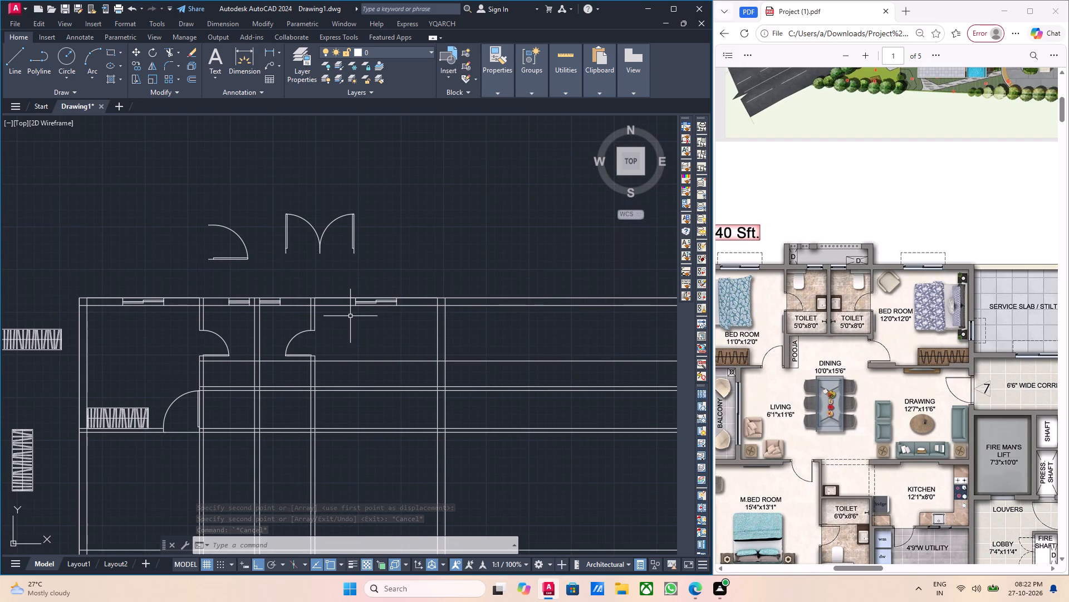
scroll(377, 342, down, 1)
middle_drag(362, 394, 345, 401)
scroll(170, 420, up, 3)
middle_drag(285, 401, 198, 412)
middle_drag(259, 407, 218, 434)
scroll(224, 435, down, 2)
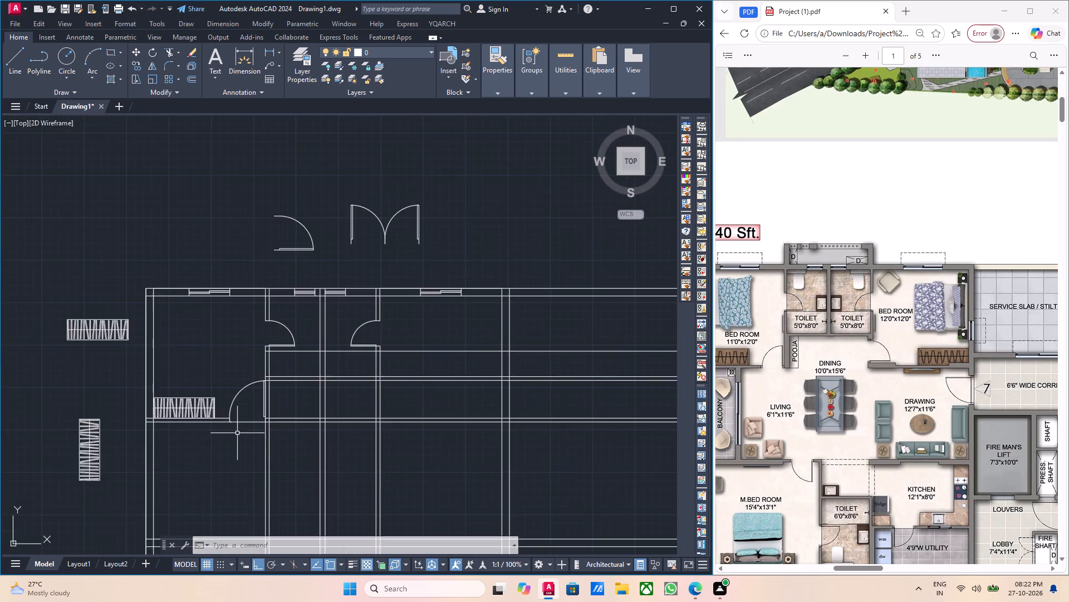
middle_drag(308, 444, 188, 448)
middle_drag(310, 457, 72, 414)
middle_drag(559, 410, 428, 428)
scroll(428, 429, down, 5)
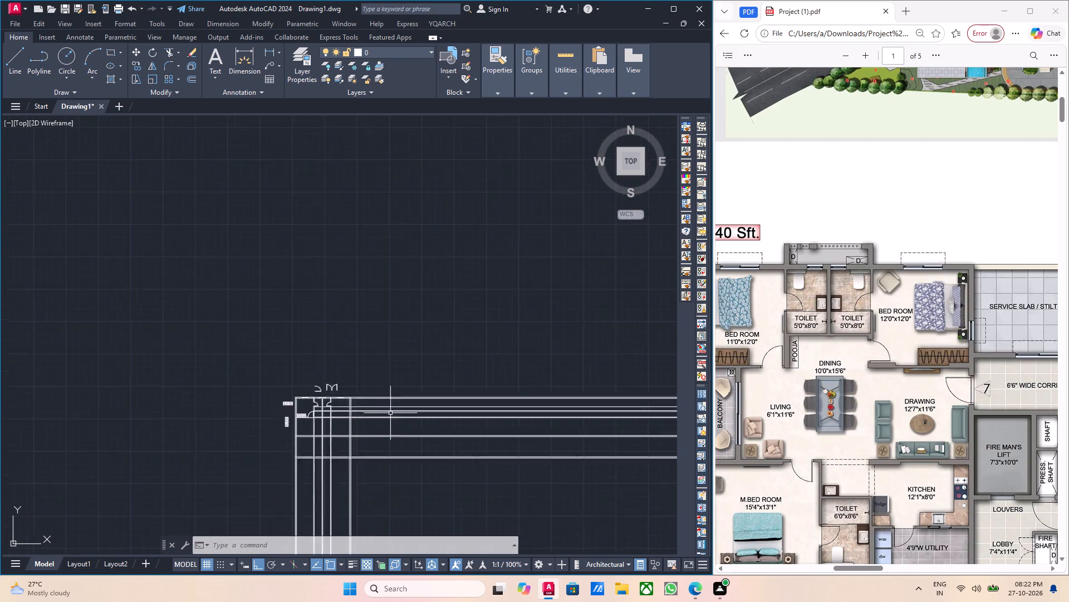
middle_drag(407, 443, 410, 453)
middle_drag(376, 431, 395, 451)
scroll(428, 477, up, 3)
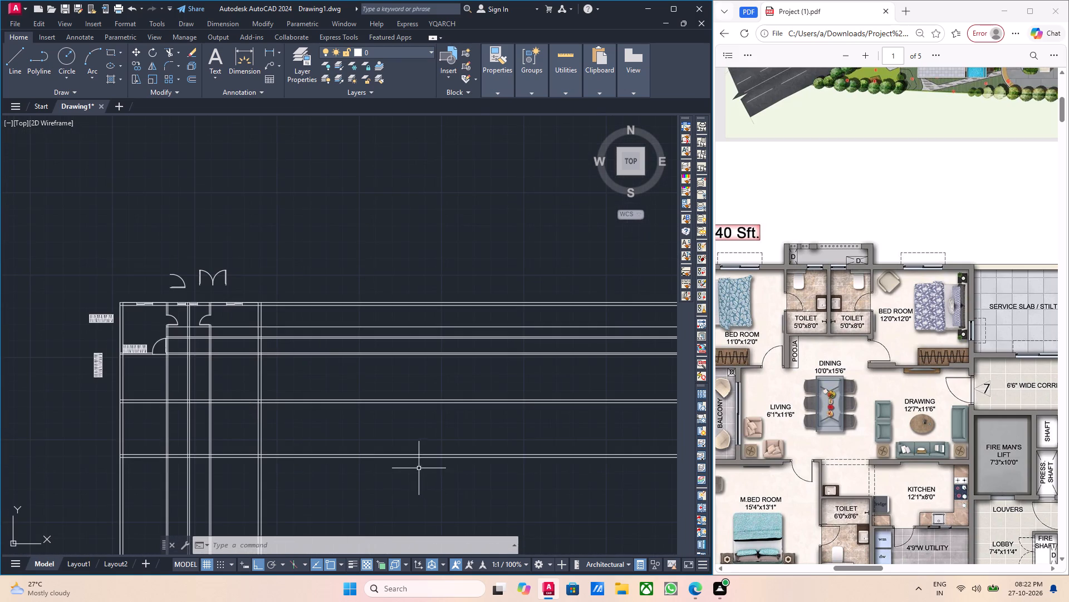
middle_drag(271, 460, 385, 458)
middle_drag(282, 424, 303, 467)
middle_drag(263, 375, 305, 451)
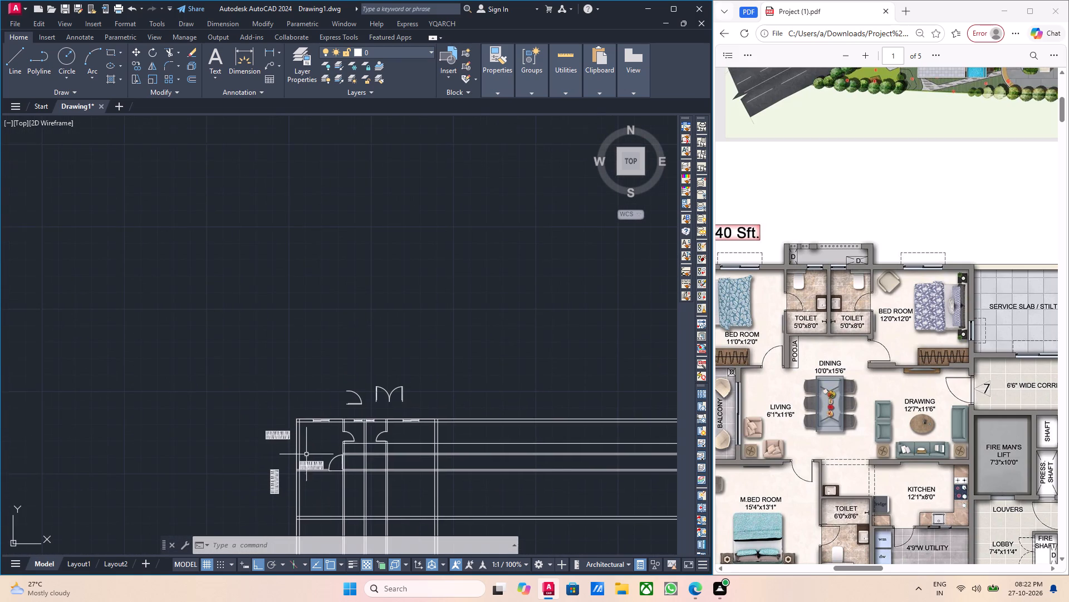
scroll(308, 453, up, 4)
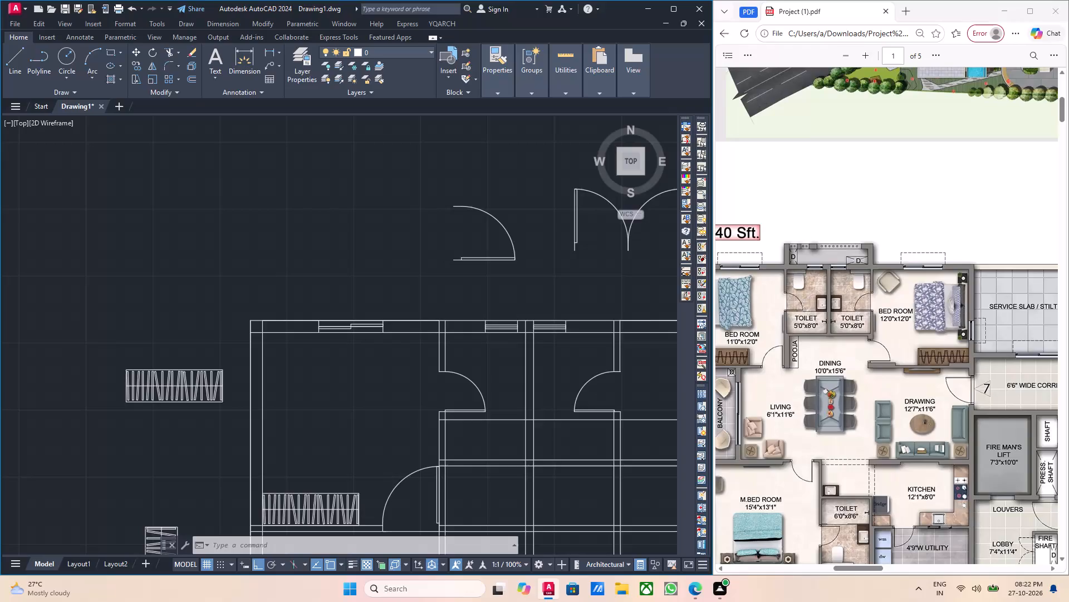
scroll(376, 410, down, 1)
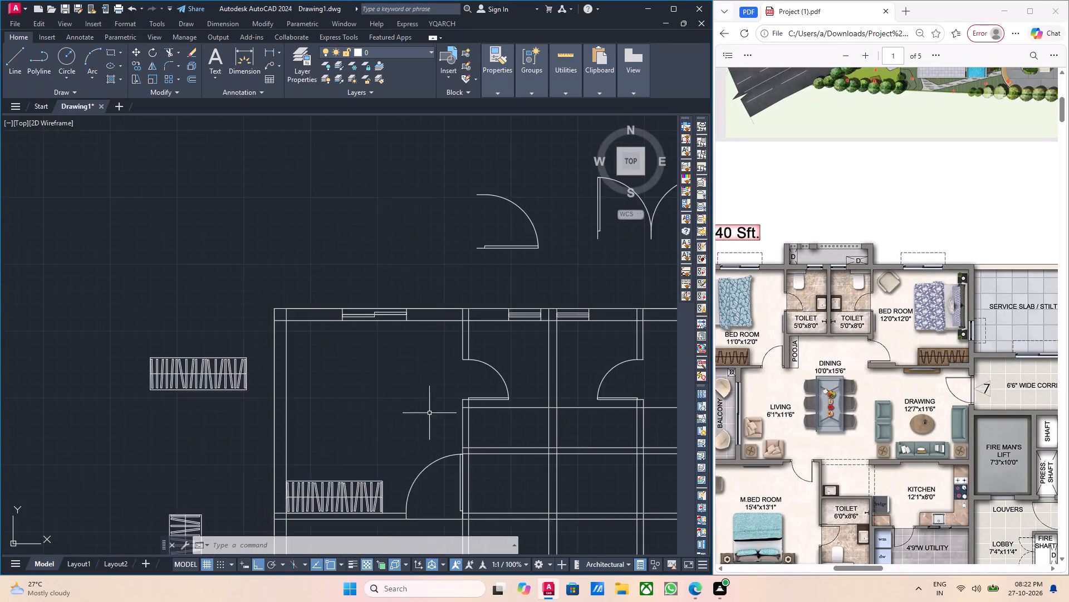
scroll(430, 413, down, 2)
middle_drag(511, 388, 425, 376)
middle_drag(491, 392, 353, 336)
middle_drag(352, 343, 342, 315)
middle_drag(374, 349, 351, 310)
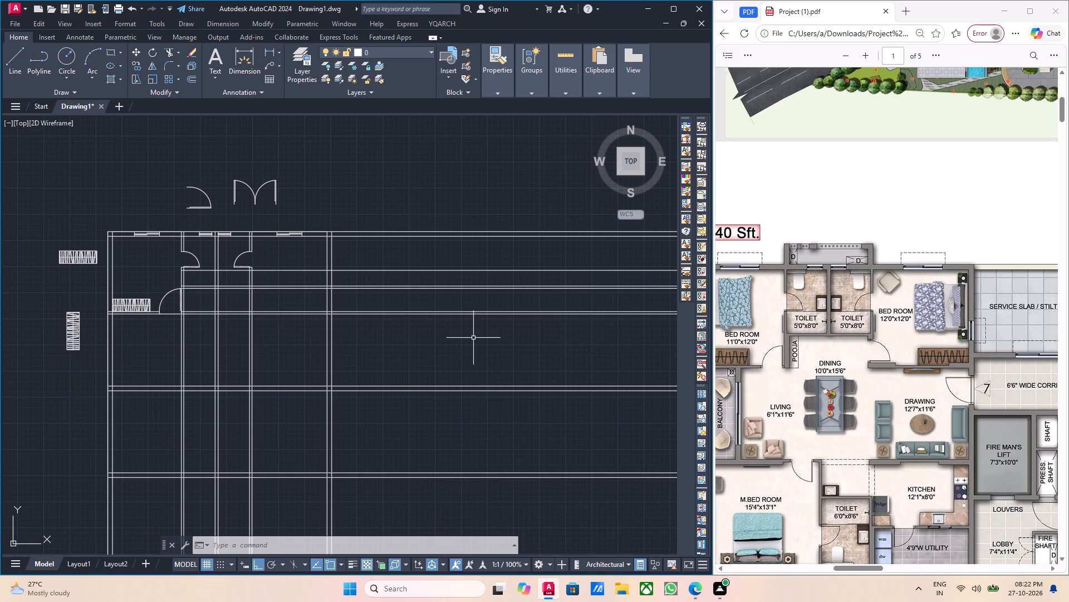
Trim both lines of the wall between the two toilets where they cross the space just below the toilets' bottom wall.
scroll(375, 351, down, 2)
middle_drag(364, 339, 325, 313)
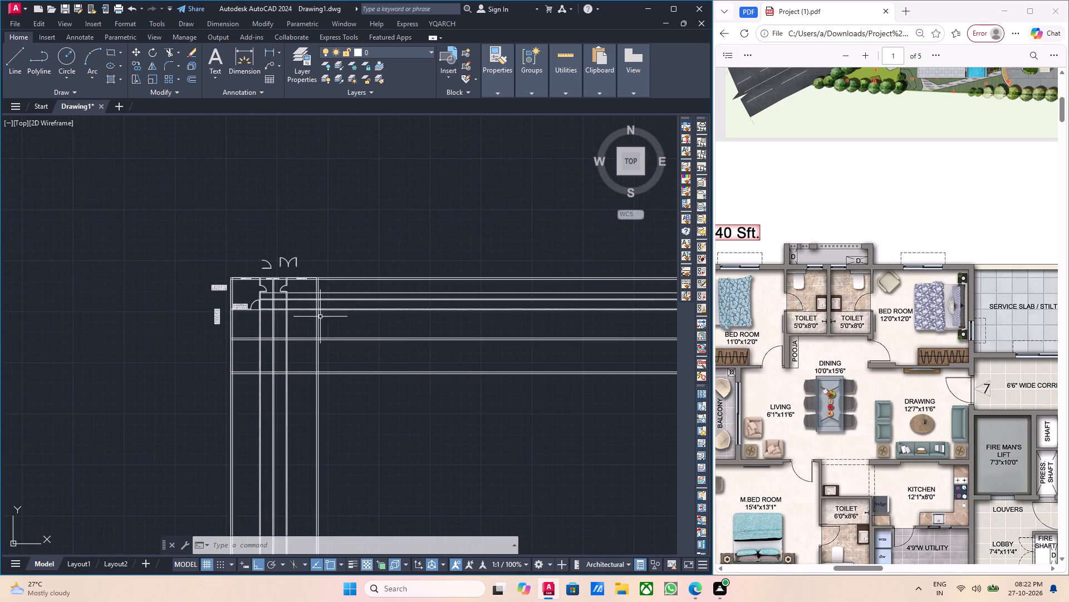
scroll(257, 302, up, 5)
scroll(281, 274, down, 1)
middle_drag(341, 297, 312, 270)
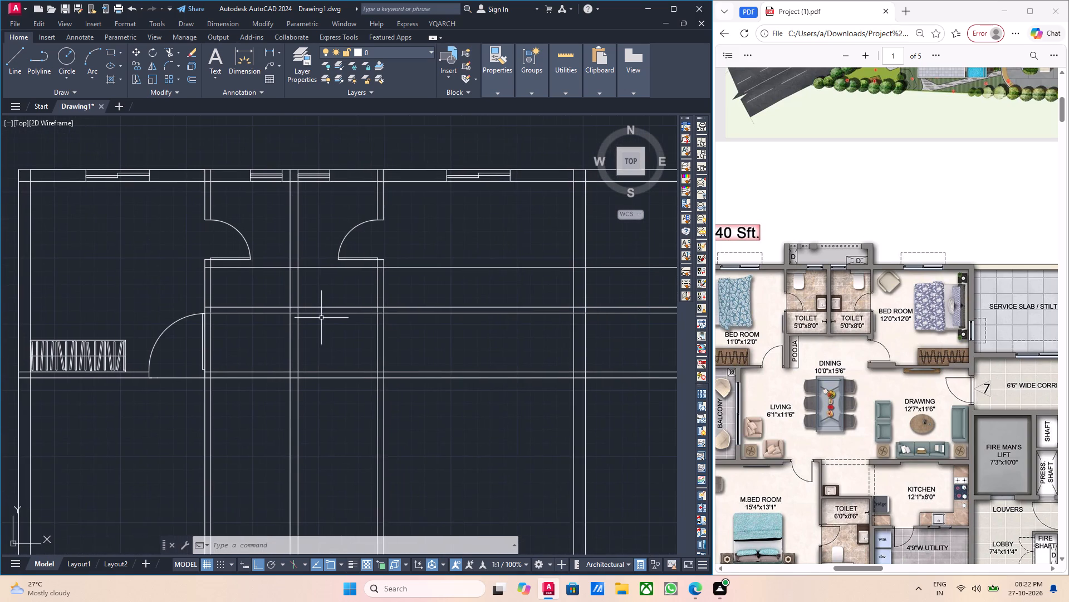
middle_drag(324, 320, 313, 308)
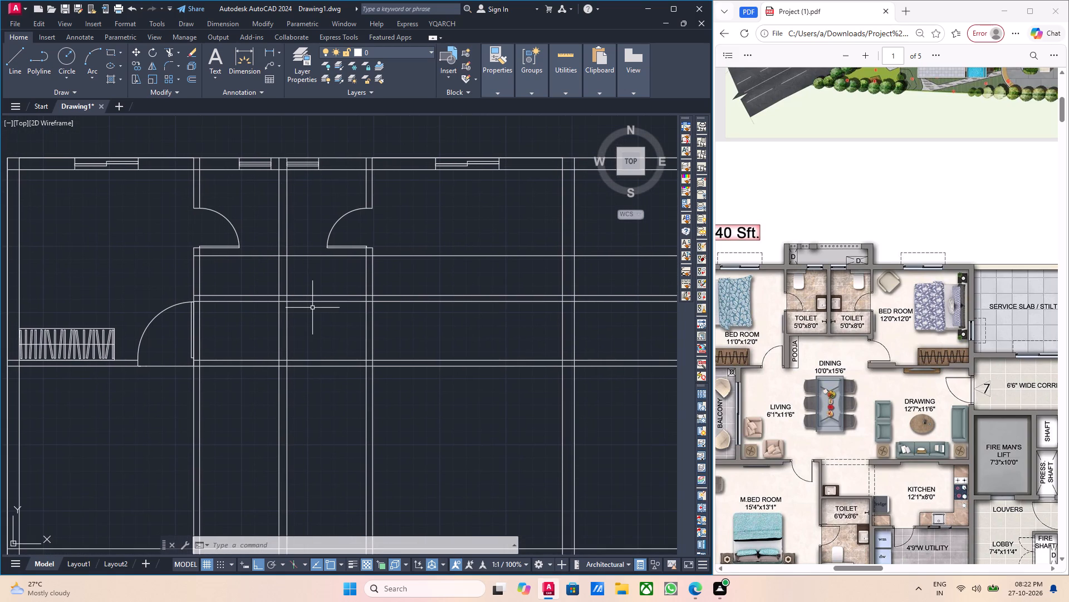
middle_drag(313, 310, 315, 324)
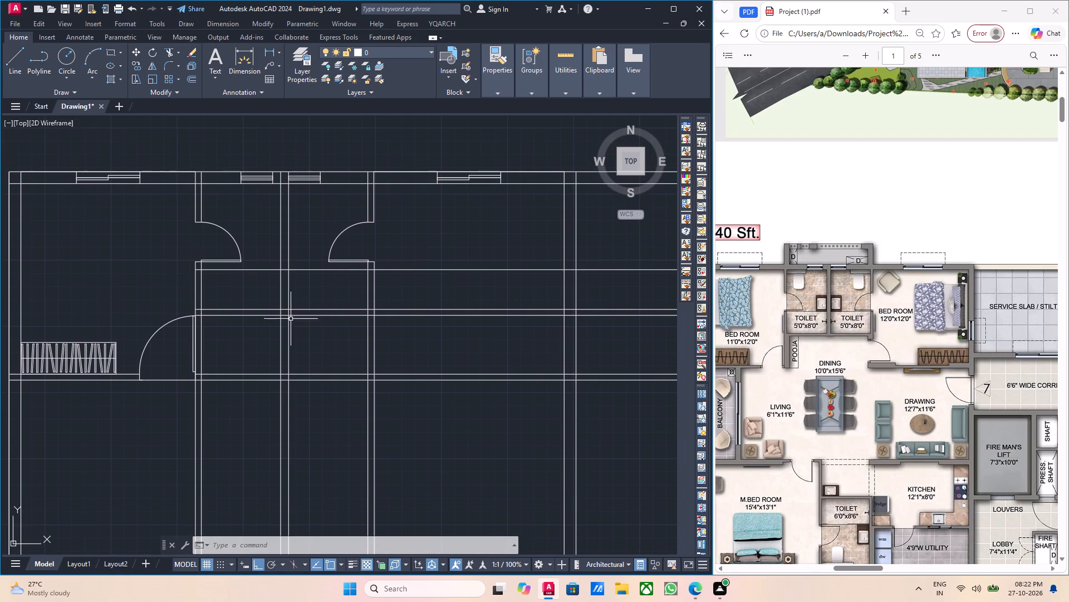
scroll(287, 318, up, 2)
text(tr)
key(Return)
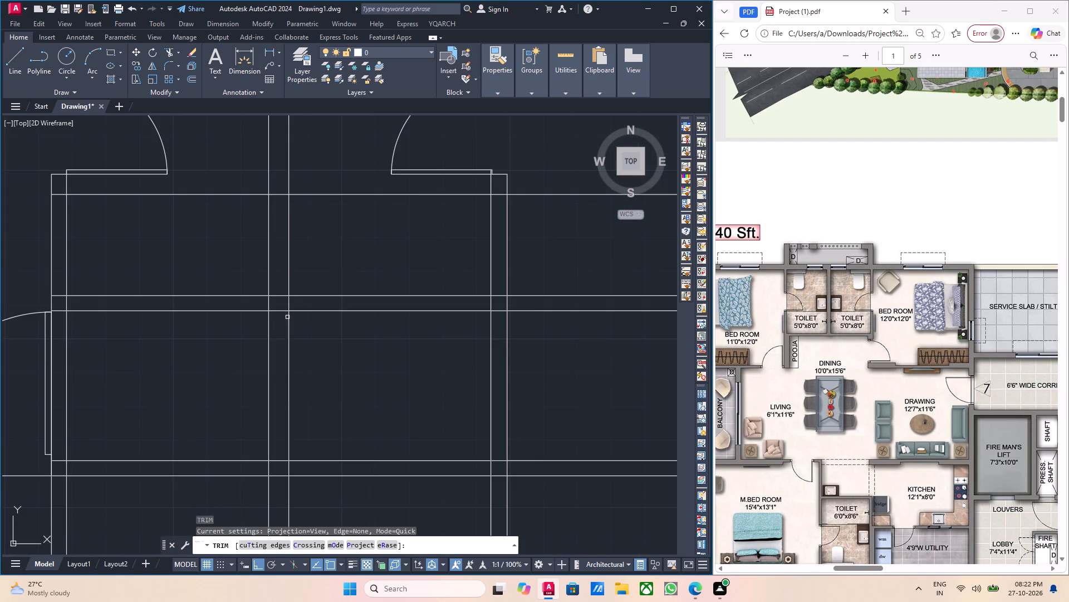
click(287, 319)
click(267, 336)
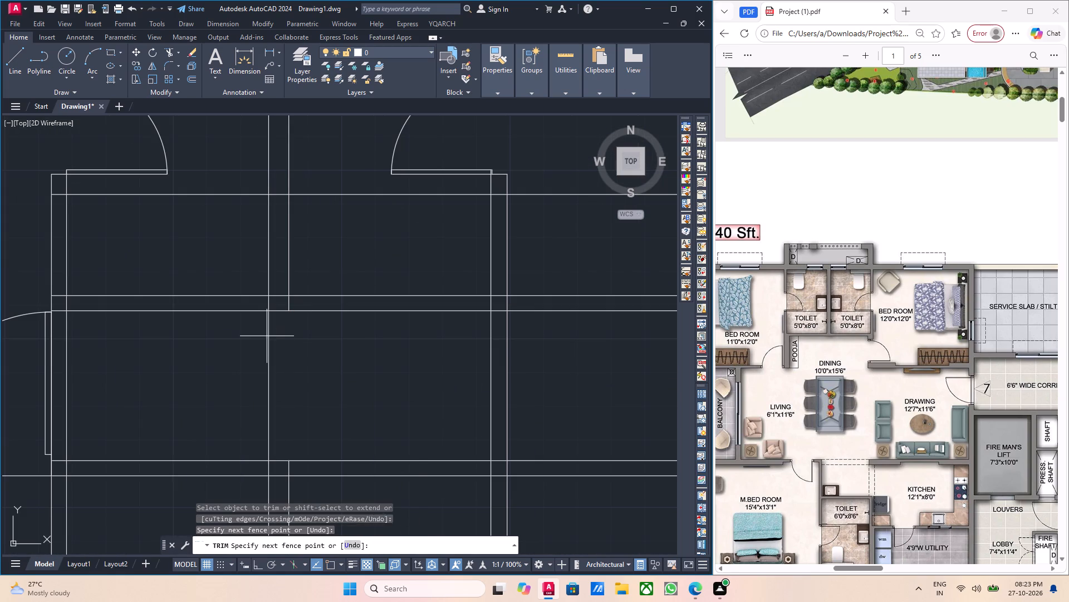
click(274, 336)
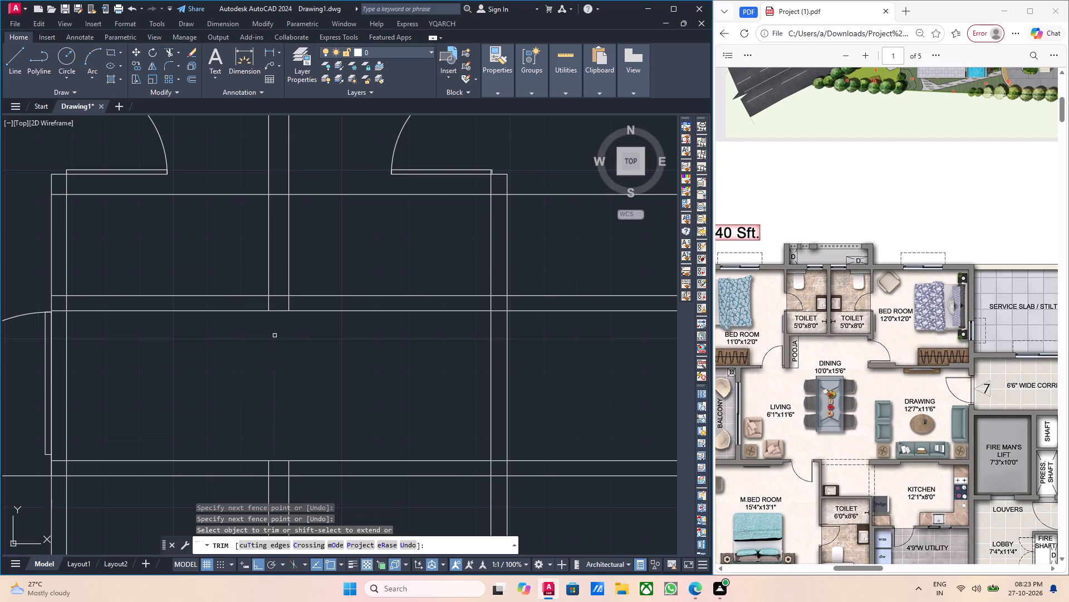
middle_drag(212, 398, 282, 393)
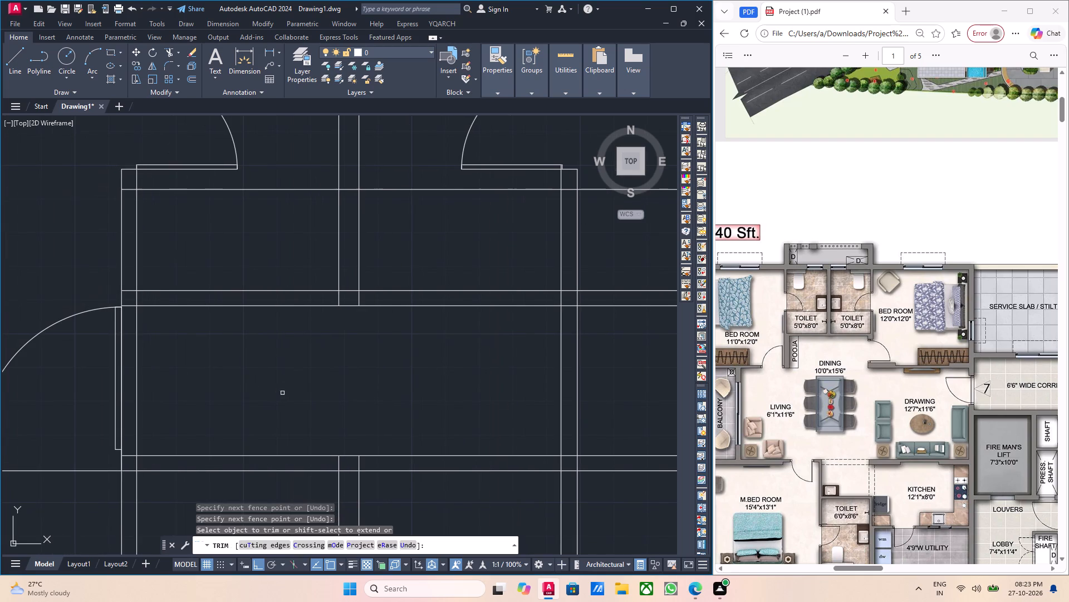
scroll(284, 399, down, 2)
middle_drag(284, 399, 301, 406)
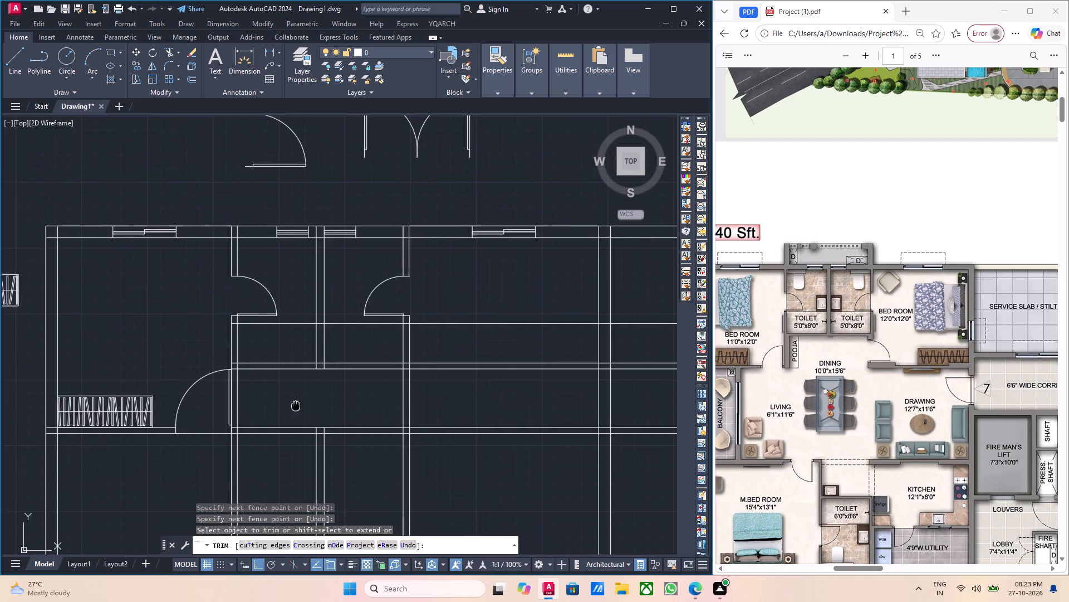
middle_drag(301, 406, 303, 406)
scroll(266, 394, up, 1)
key(Escape)
Offset the inner line of the left toilet's door-side wall by 4.5" towards the toilet's interior.
scroll(234, 397, up, 1)
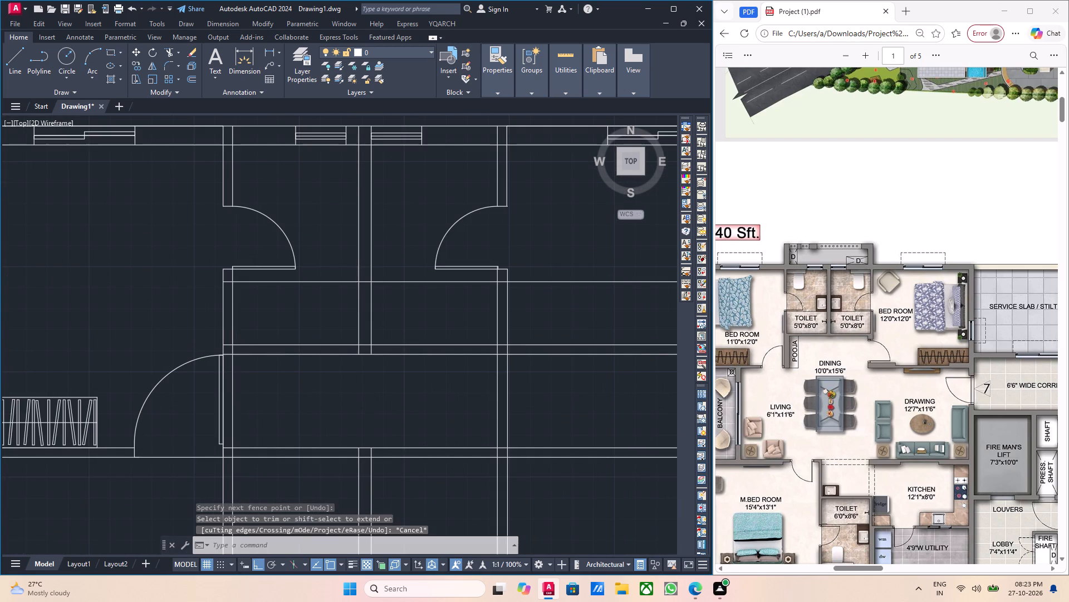
click(233, 396)
click(223, 394)
middle_click(312, 410)
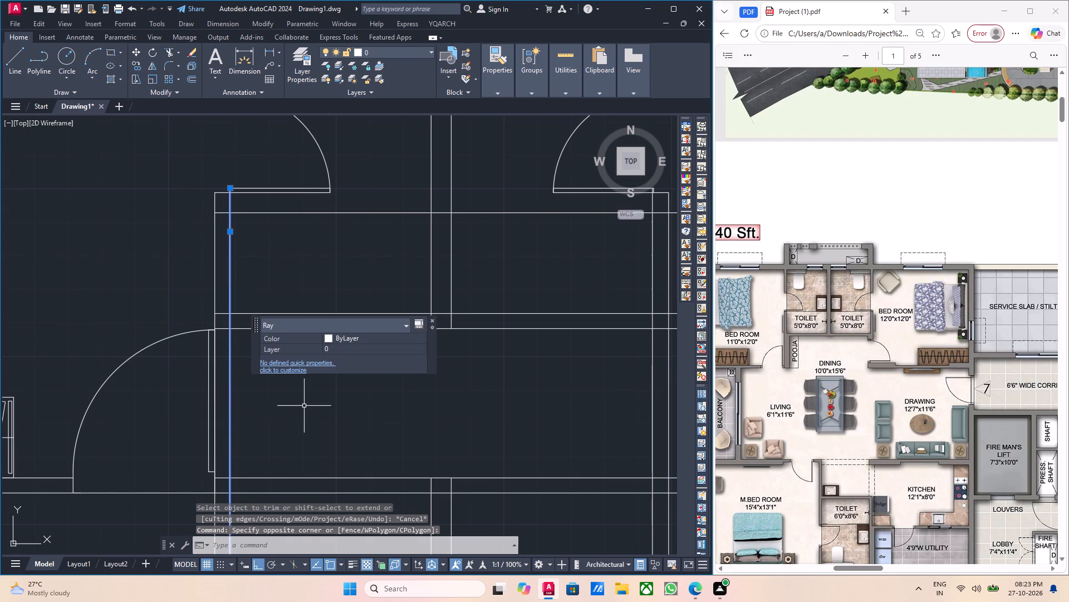
key(o)
key(Return)
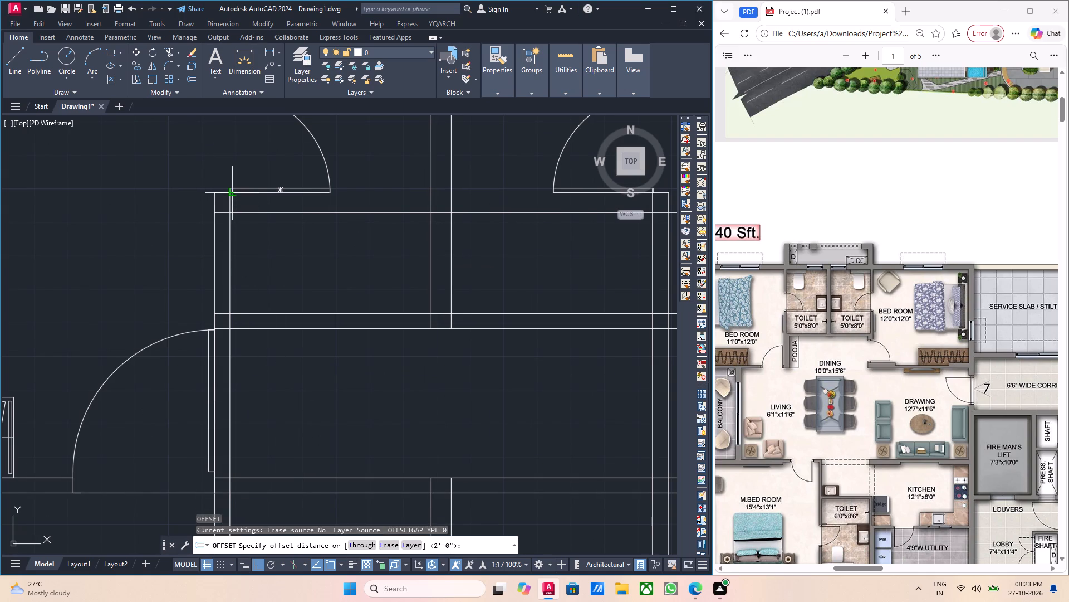
click(229, 194)
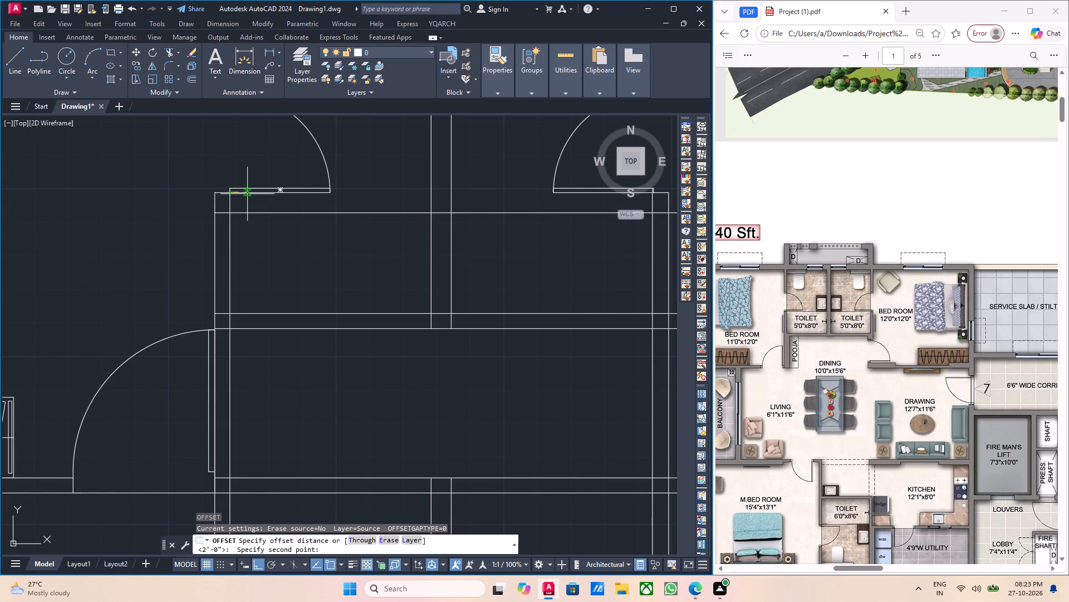
text(4.5)
key(Return)
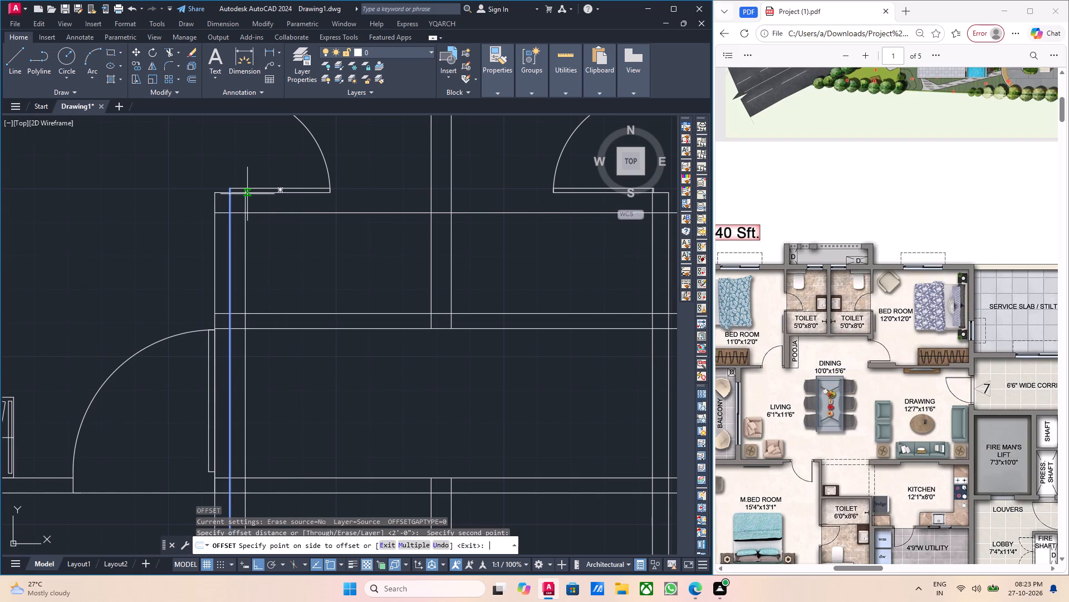
click(277, 245)
key(Escape)
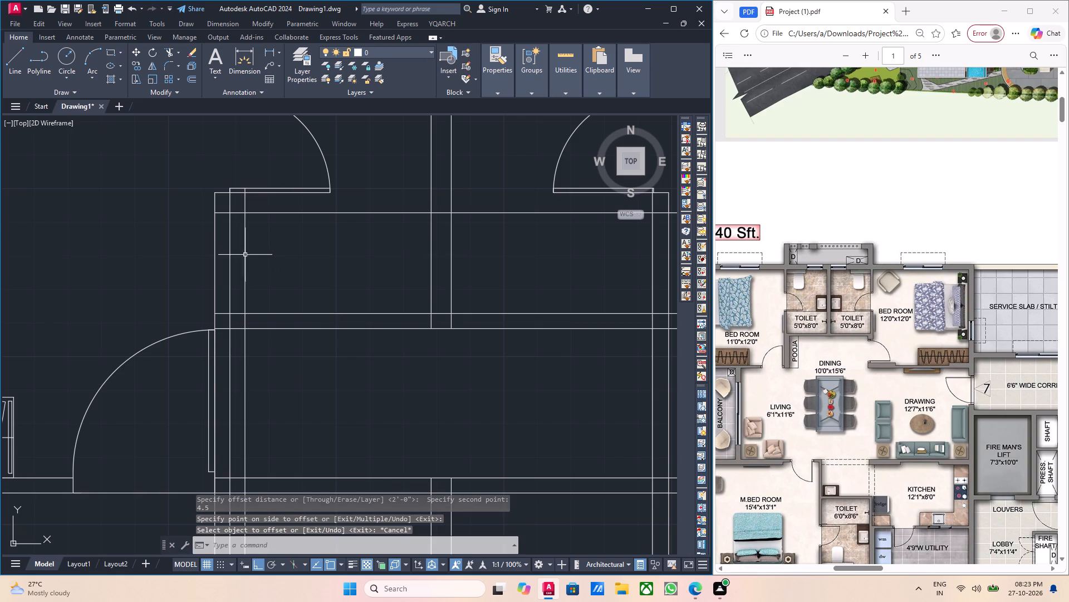
Trim the new offset line's portions inside the left toilet, above the toilets' bottom wall.
text(tr)
key(Return)
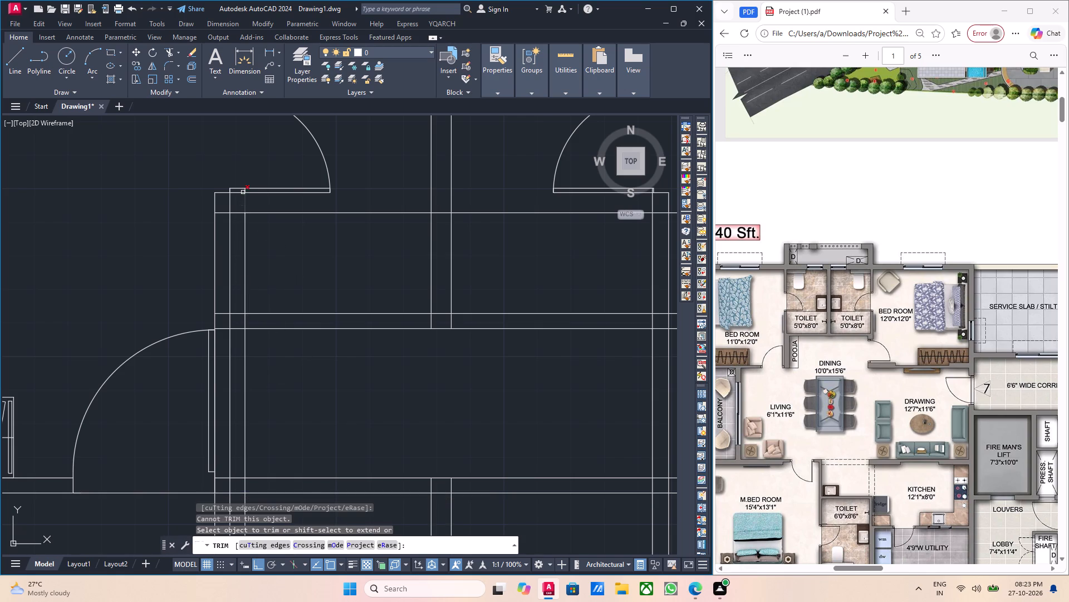
scroll(242, 192, up, 3)
click(250, 188)
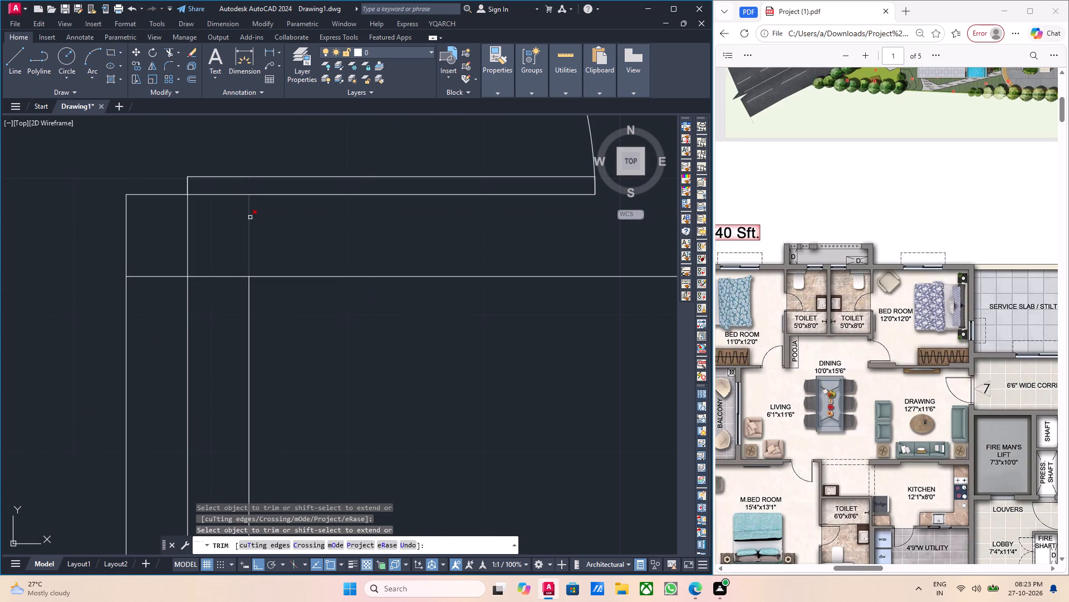
click(250, 217)
scroll(290, 271, down, 3)
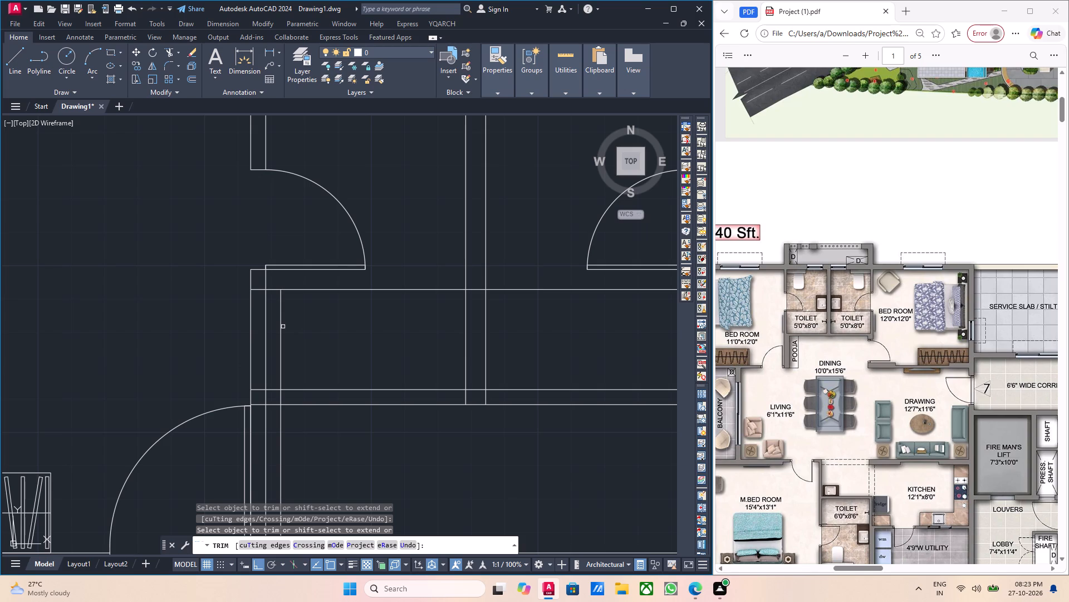
click(279, 324)
scroll(283, 303, down, 2)
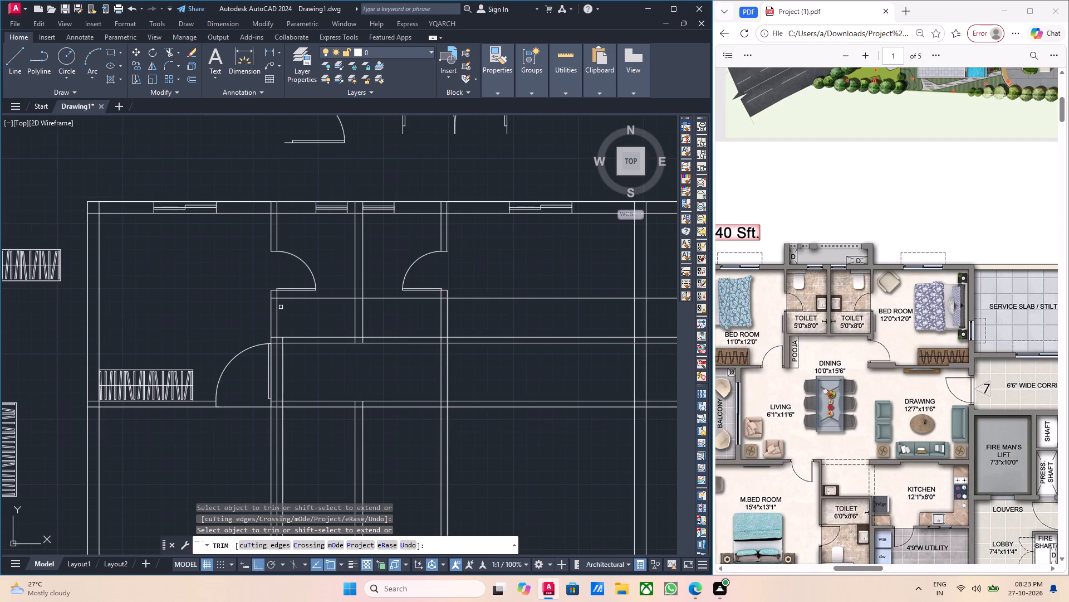
Trim the horizontal line's stub across the thickness of the left toilet's door-side wall.
scroll(266, 299, up, 3)
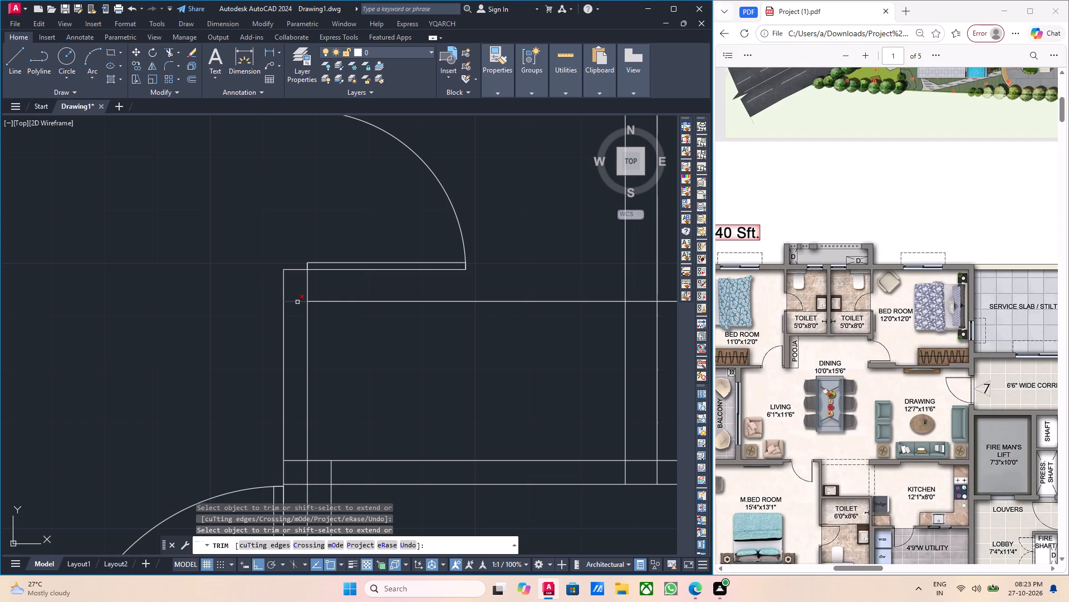
click(295, 303)
Trim the overlapping segments and the old inner wall line where the left toilet's door-side wall meets the toilets' bottom wall.
scroll(335, 310, down, 1)
middle_drag(364, 368, 342, 328)
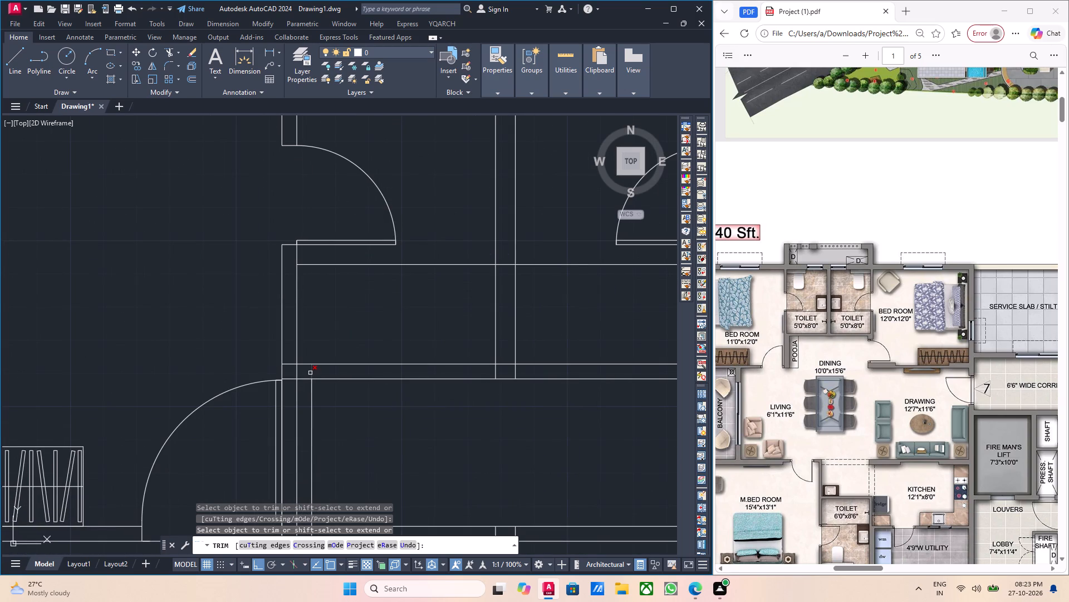
scroll(310, 373, up, 2)
scroll(310, 373, down, 4)
scroll(315, 371, up, 3)
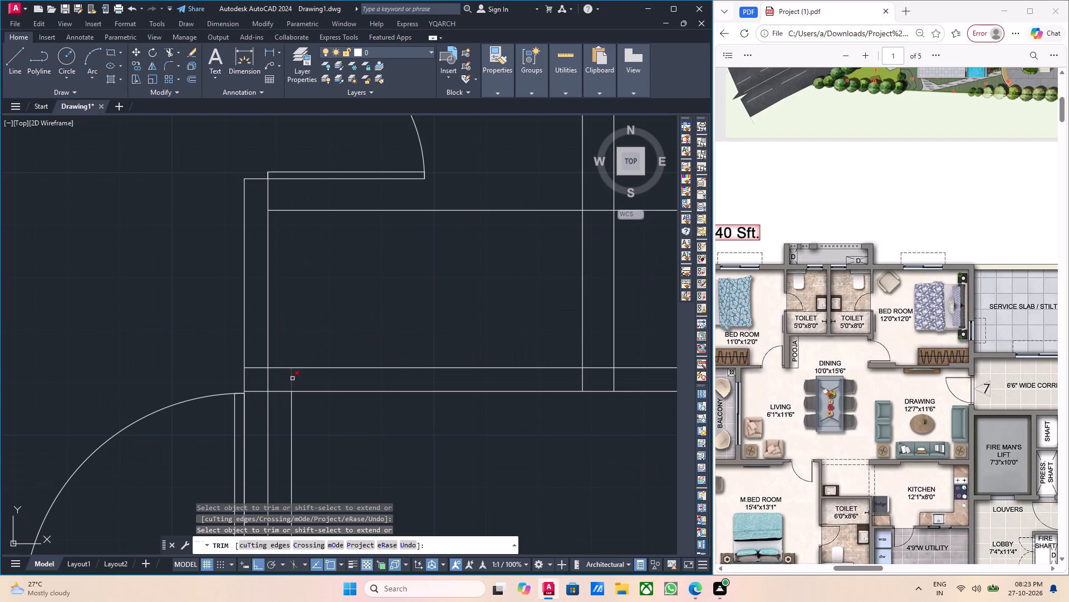
click(292, 378)
click(268, 382)
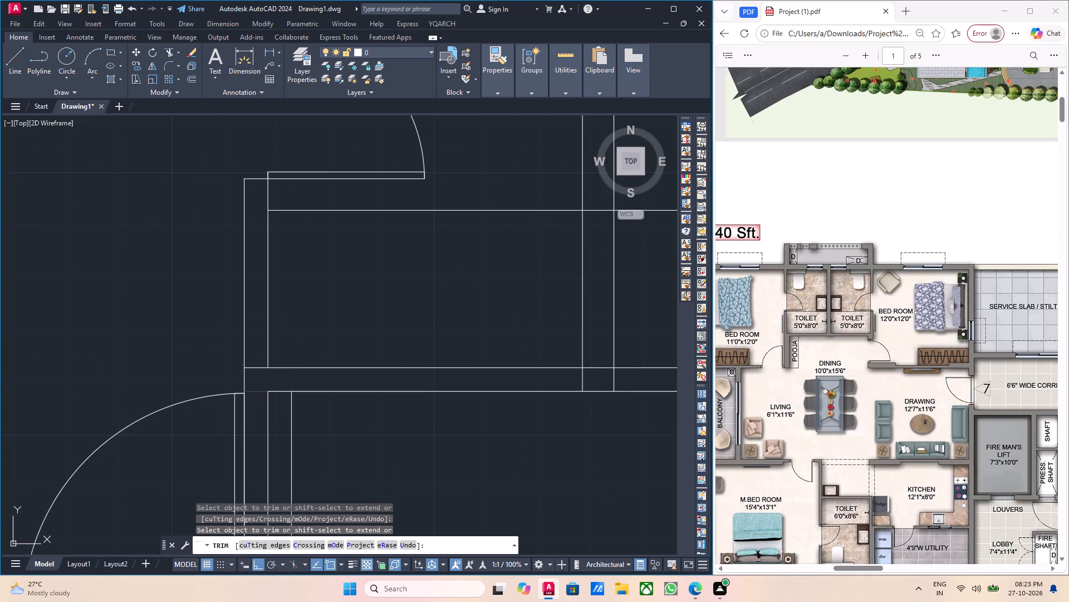
click(266, 393)
click(268, 396)
click(274, 391)
scroll(274, 391, down, 3)
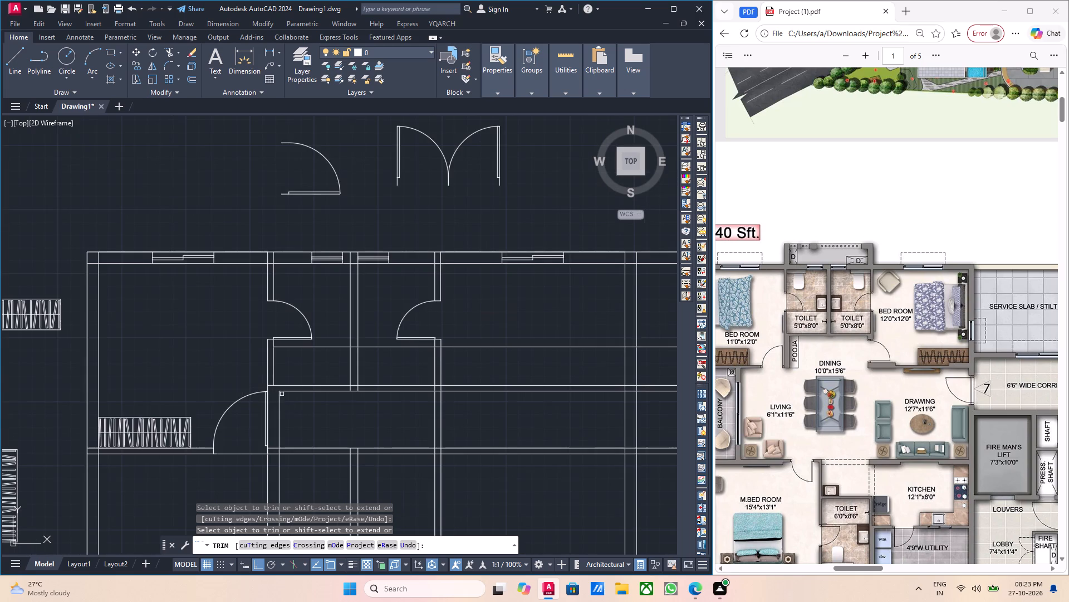
Trim the upper line of the left bedroom's bottom wall where it crosses the thickened wall beside the bedroom door.
middle_drag(295, 414, 298, 342)
scroll(276, 394, up, 2)
click(280, 355)
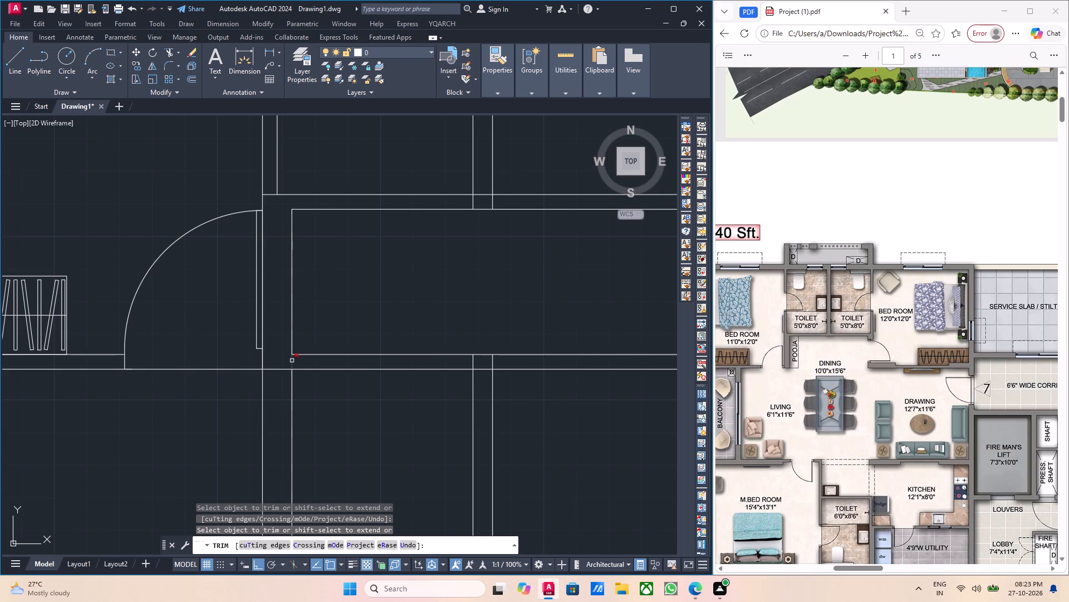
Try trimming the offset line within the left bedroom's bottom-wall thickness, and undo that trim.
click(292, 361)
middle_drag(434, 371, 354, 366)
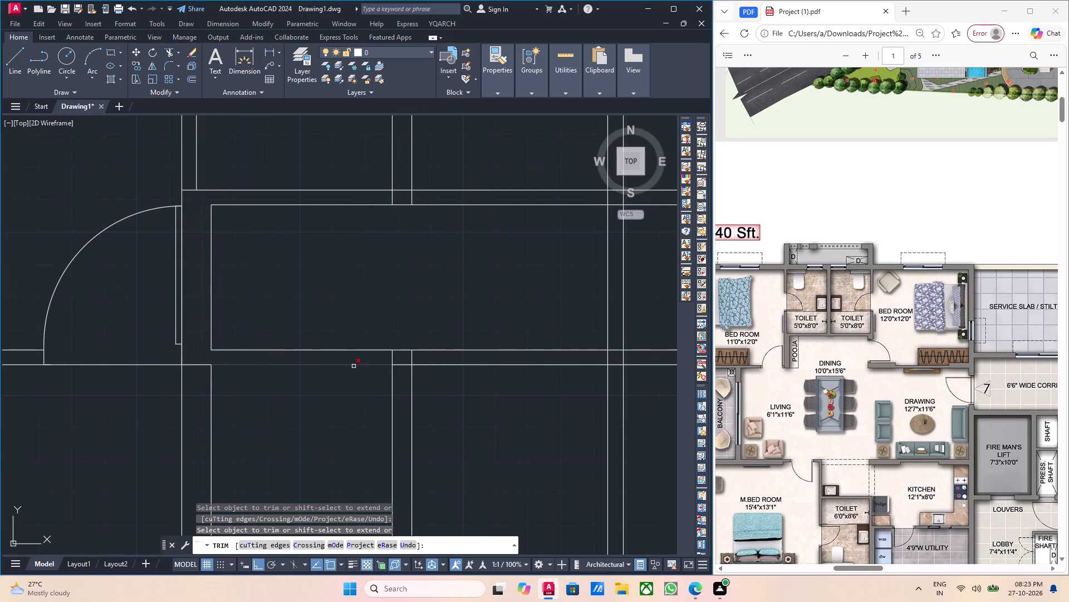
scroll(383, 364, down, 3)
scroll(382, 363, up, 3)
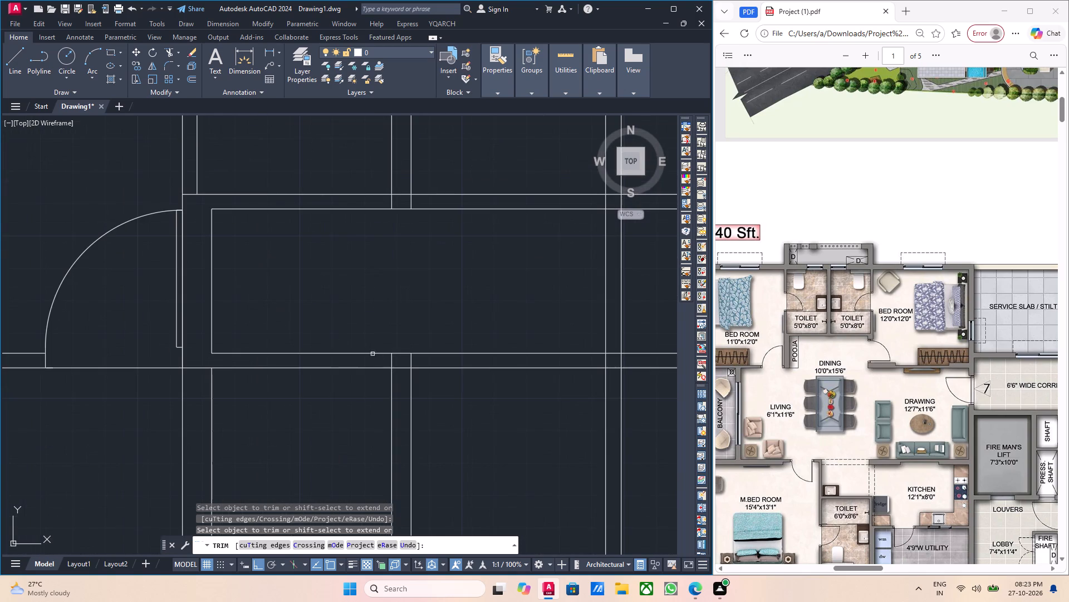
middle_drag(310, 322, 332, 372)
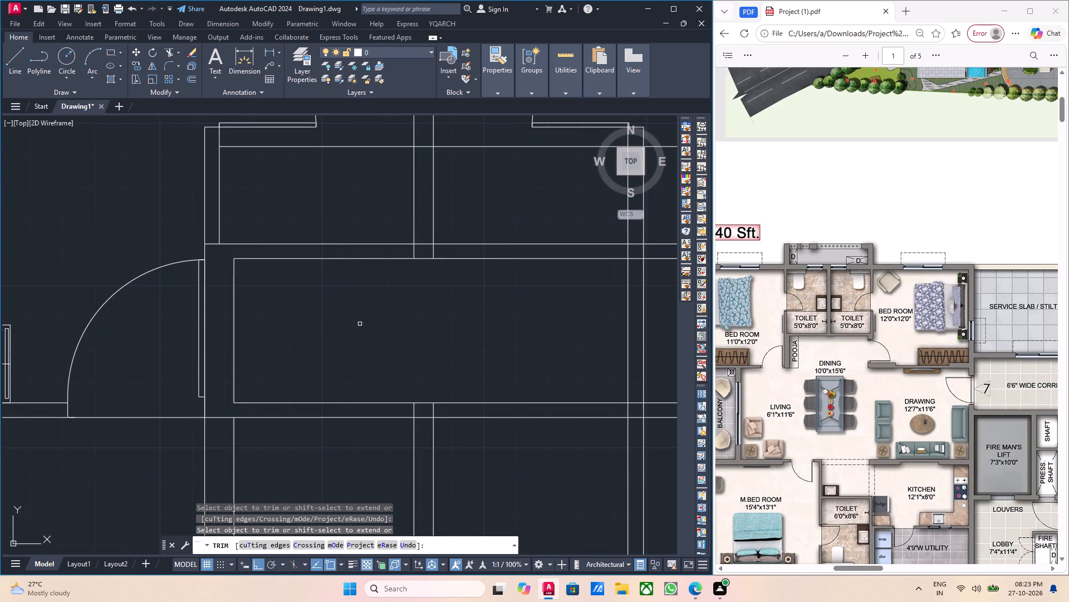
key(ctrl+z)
Trim both lines of the left bedroom's bottom wall between the thickened wall and the line of the toilets' dividing wall.
middle_drag(388, 321, 388, 355)
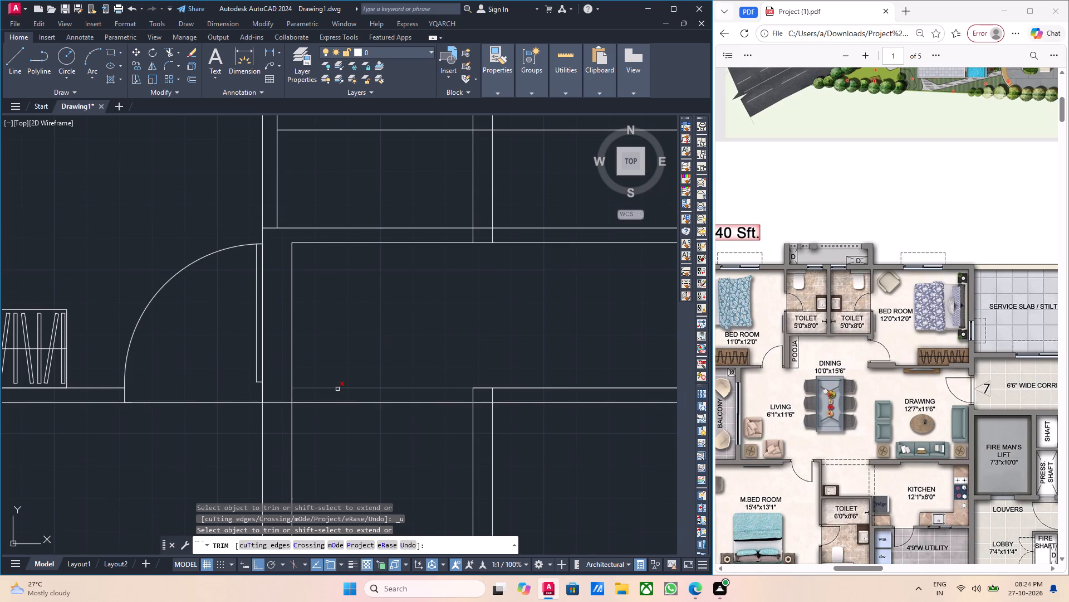
click(337, 389)
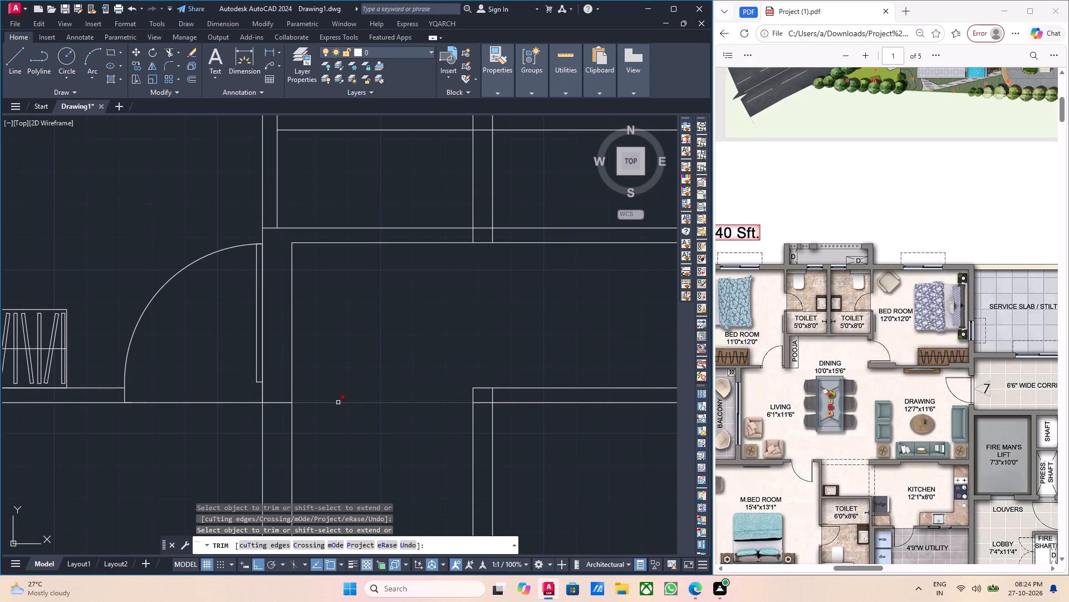
click(338, 402)
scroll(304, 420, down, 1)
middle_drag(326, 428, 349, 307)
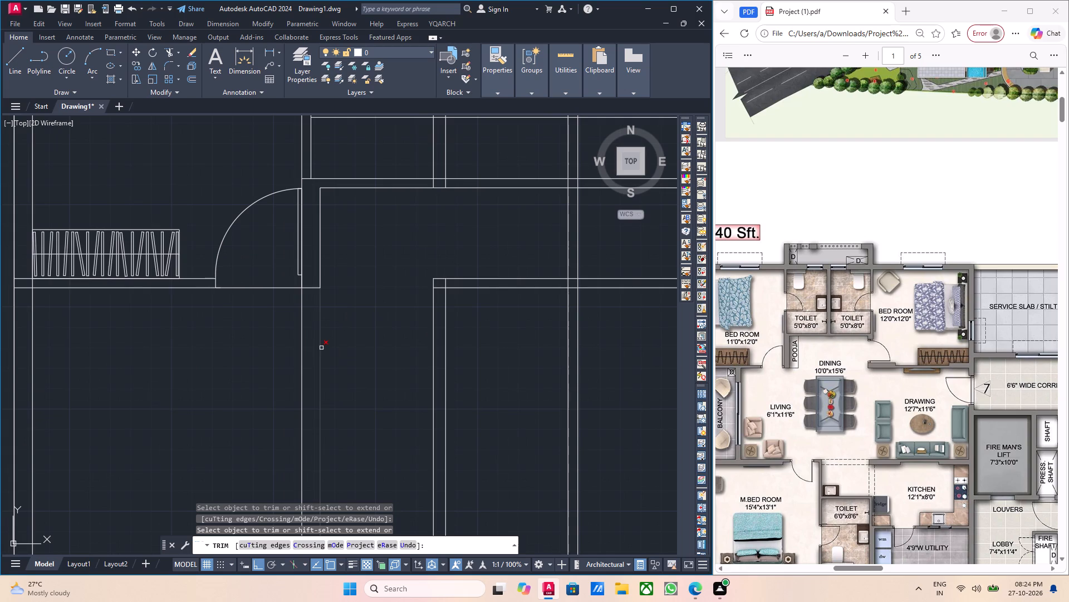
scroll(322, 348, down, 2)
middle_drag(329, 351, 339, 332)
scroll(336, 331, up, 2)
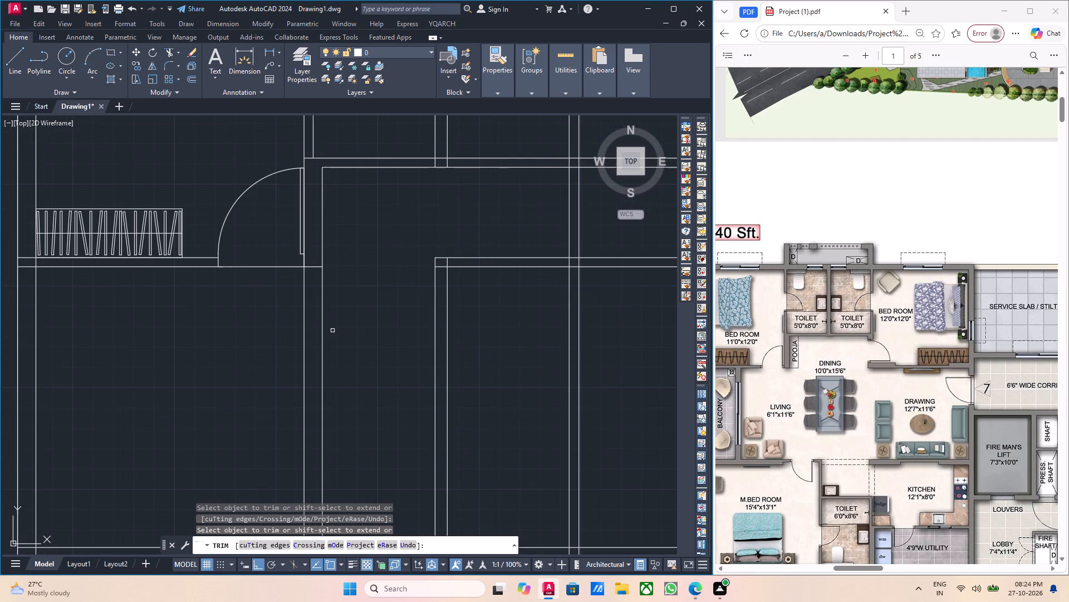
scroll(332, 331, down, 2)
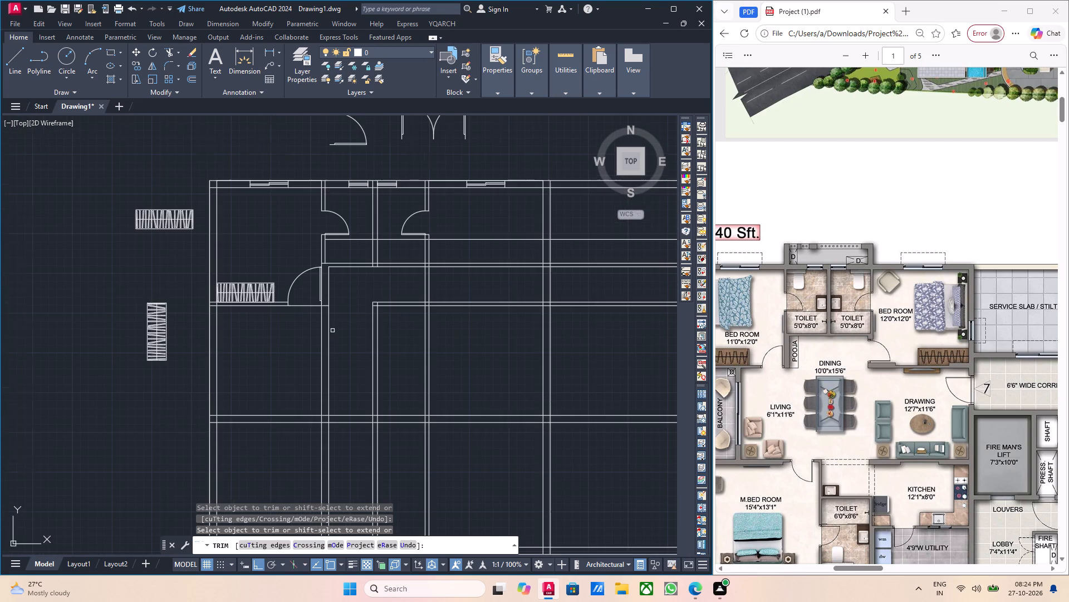
Trim both vertical wall lines running through the living area below the thickened wall beside the left bedroom door.
scroll(317, 336, up, 1)
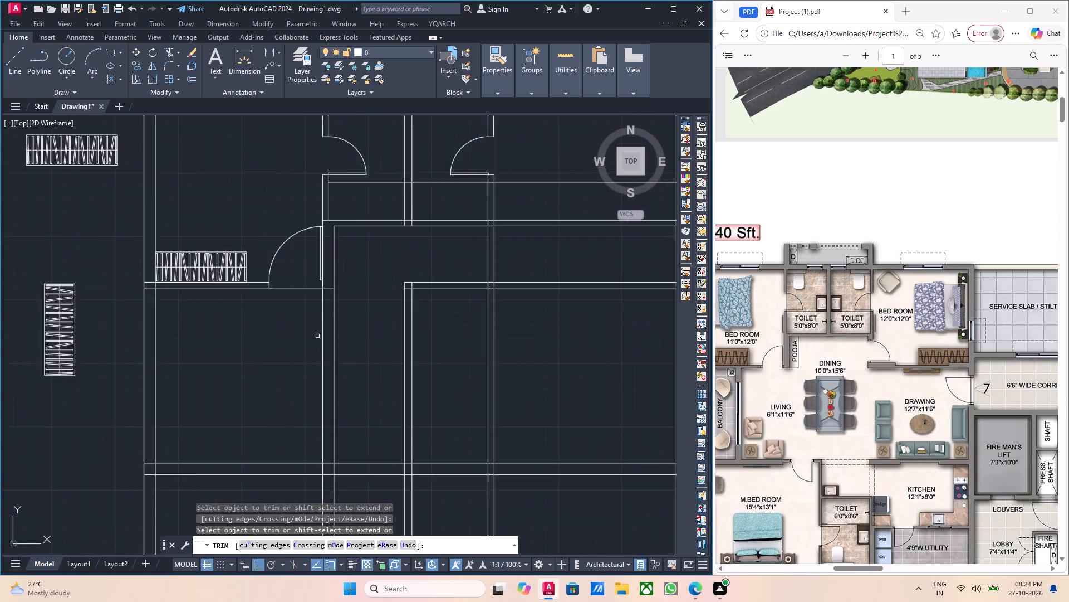
scroll(317, 336, up, 1)
click(325, 341)
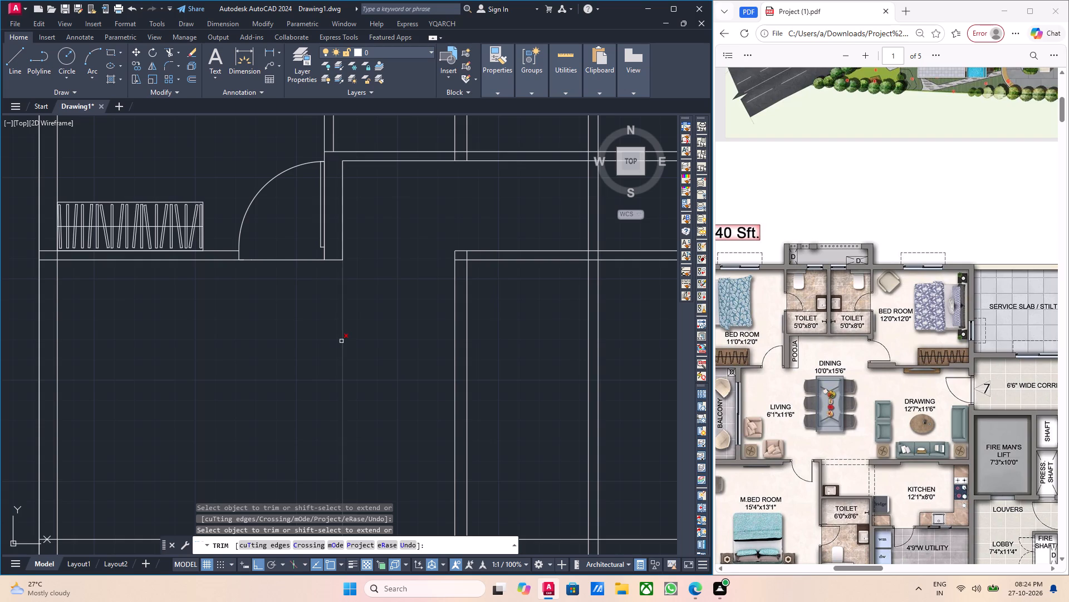
click(342, 341)
Trim the dividing-wall lines crossing the dining area and the adjoining bottom-wall lines up to the right toilet's door-side wall line.
scroll(342, 341, down, 3)
middle_drag(349, 344, 341, 348)
middle_drag(347, 343, 342, 343)
middle_drag(341, 341, 335, 332)
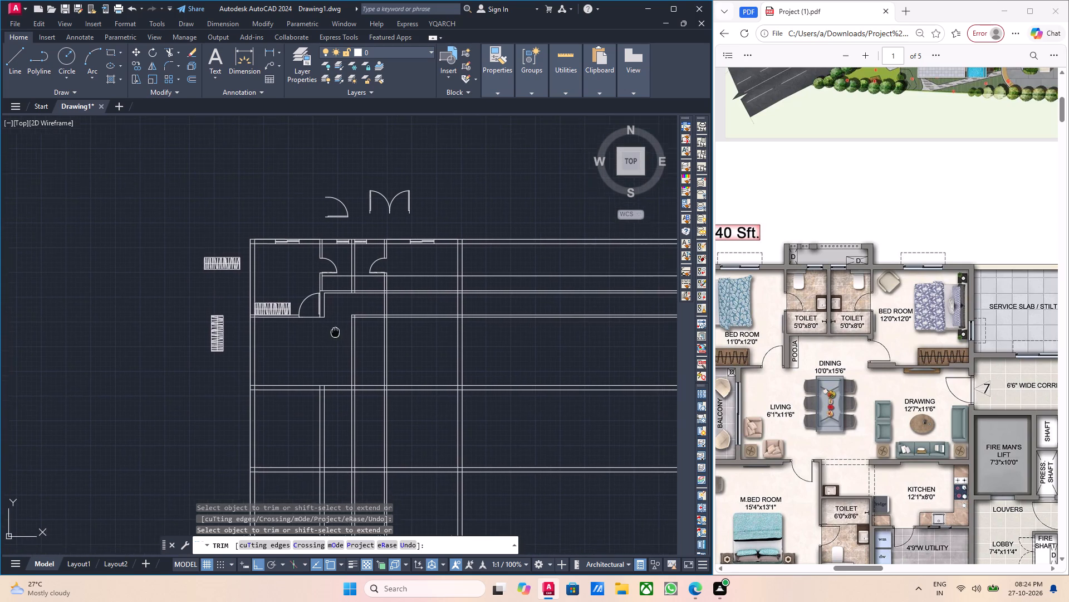
middle_drag(335, 332, 328, 327)
scroll(327, 308, up, 2)
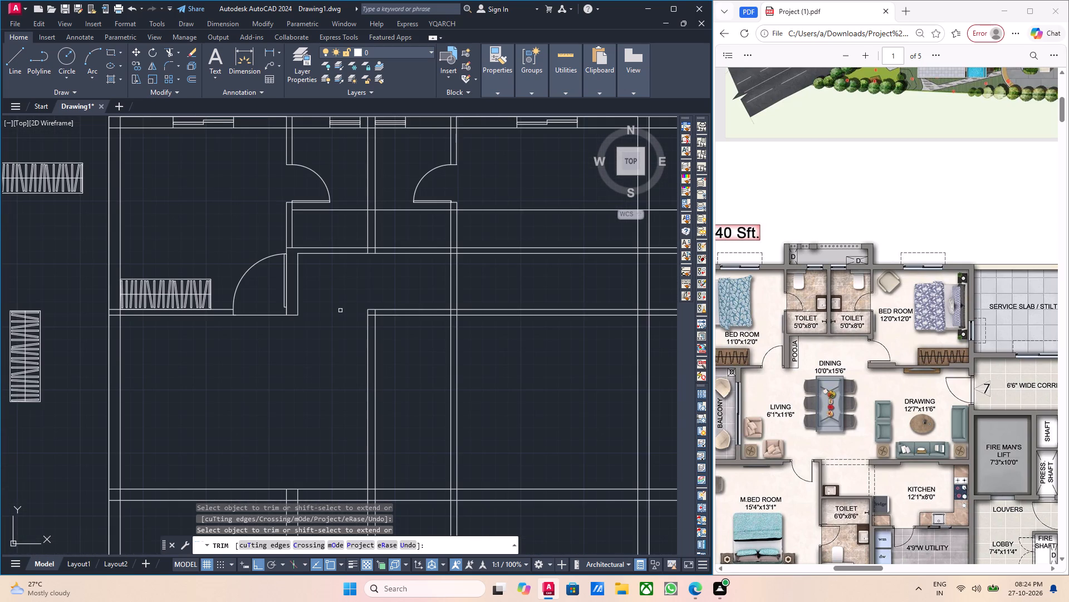
middle_drag(415, 323, 406, 338)
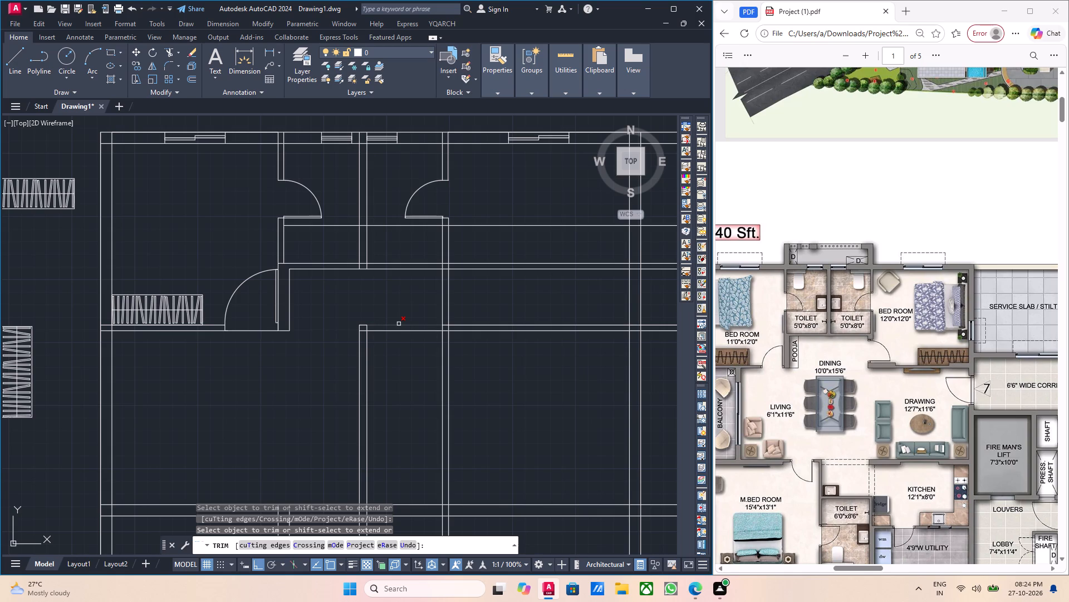
click(399, 324)
click(363, 327)
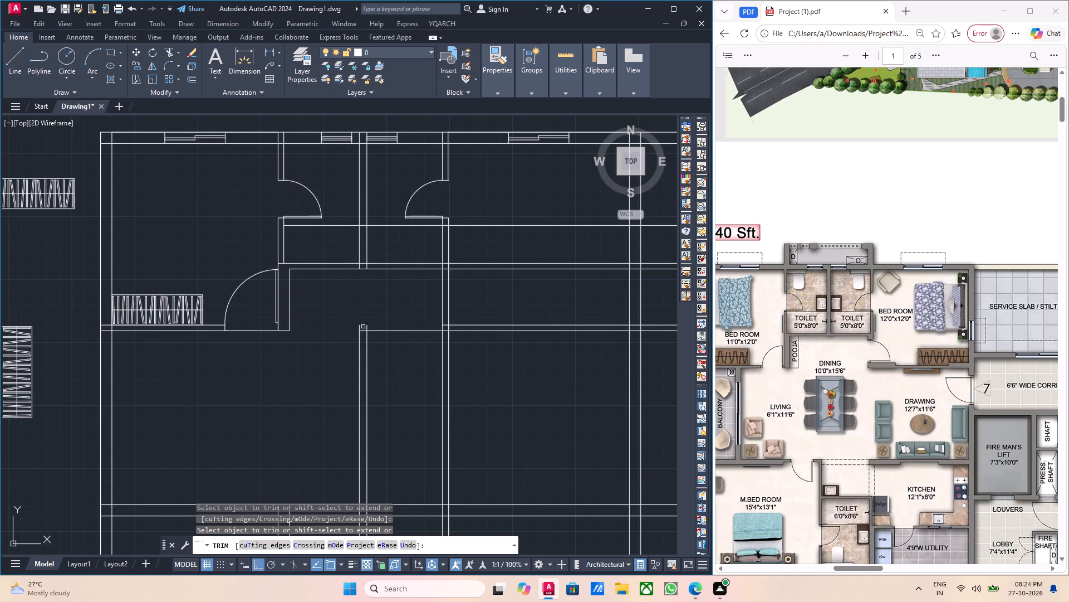
click(359, 347)
click(360, 328)
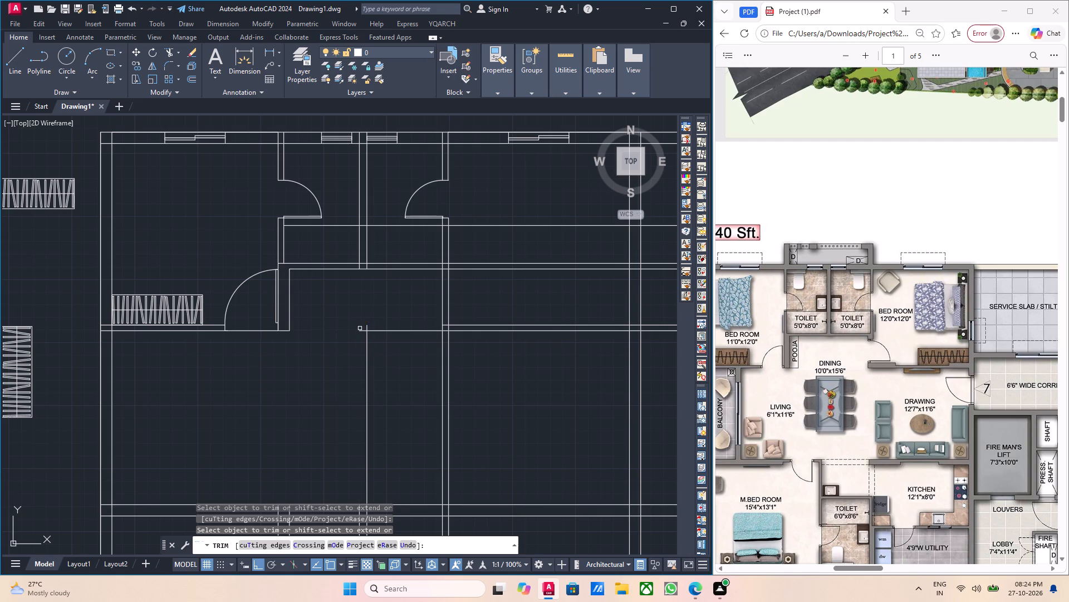
click(361, 332)
click(367, 329)
click(367, 333)
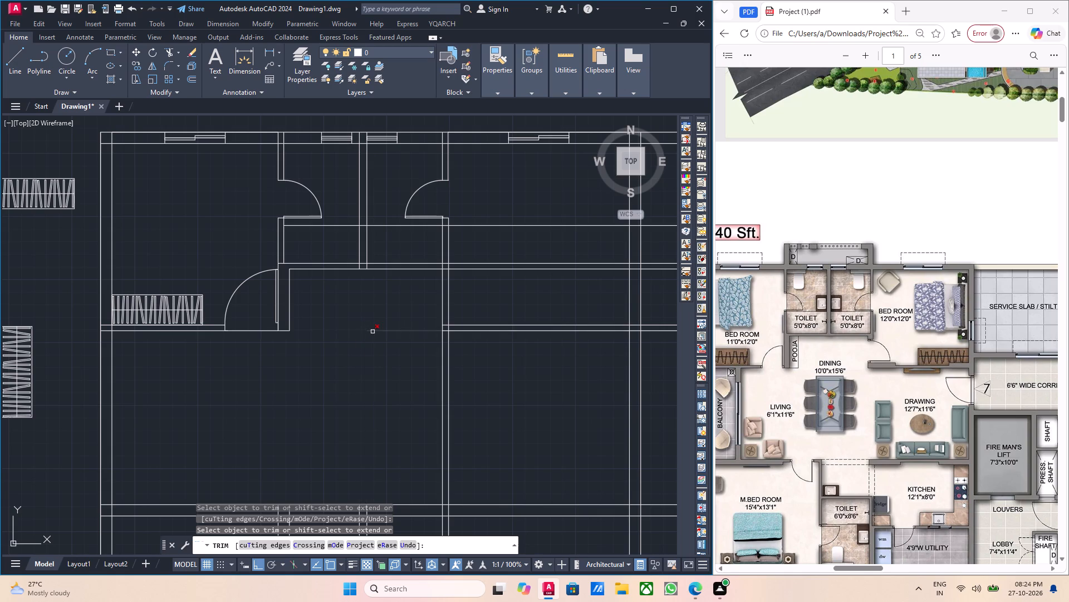
click(372, 332)
scroll(372, 332, down, 1)
middle_drag(429, 336, 362, 349)
scroll(311, 314, up, 2)
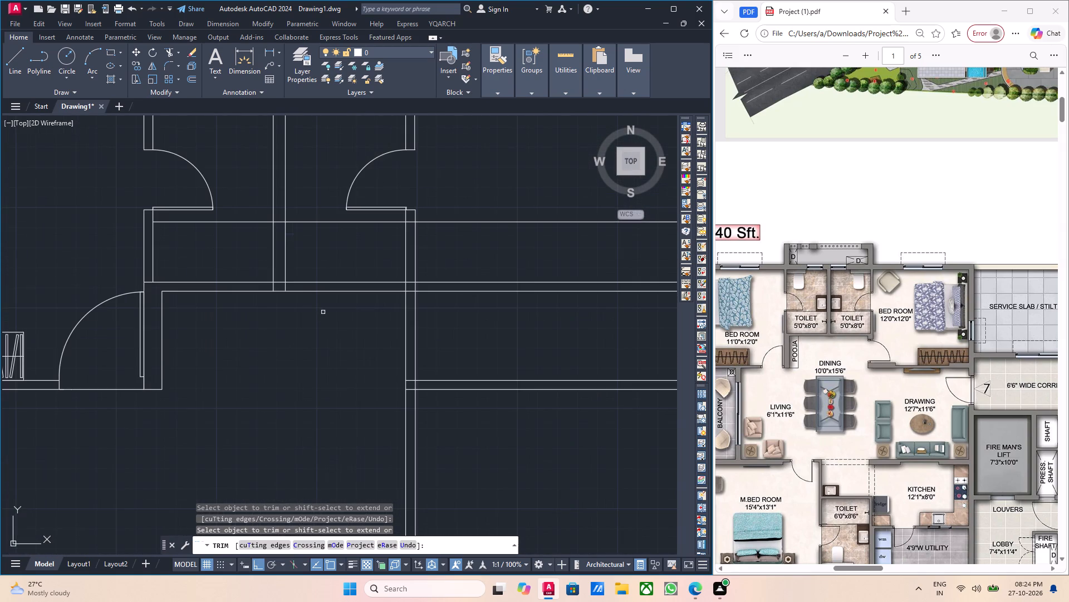
key(Escape)
Offset the left outer wall's inner line 5'6" inward to mark the balcony width.
scroll(330, 312, down, 2)
middle_drag(373, 348, 325, 326)
middle_drag(261, 360, 266, 353)
middle_drag(266, 345, 285, 354)
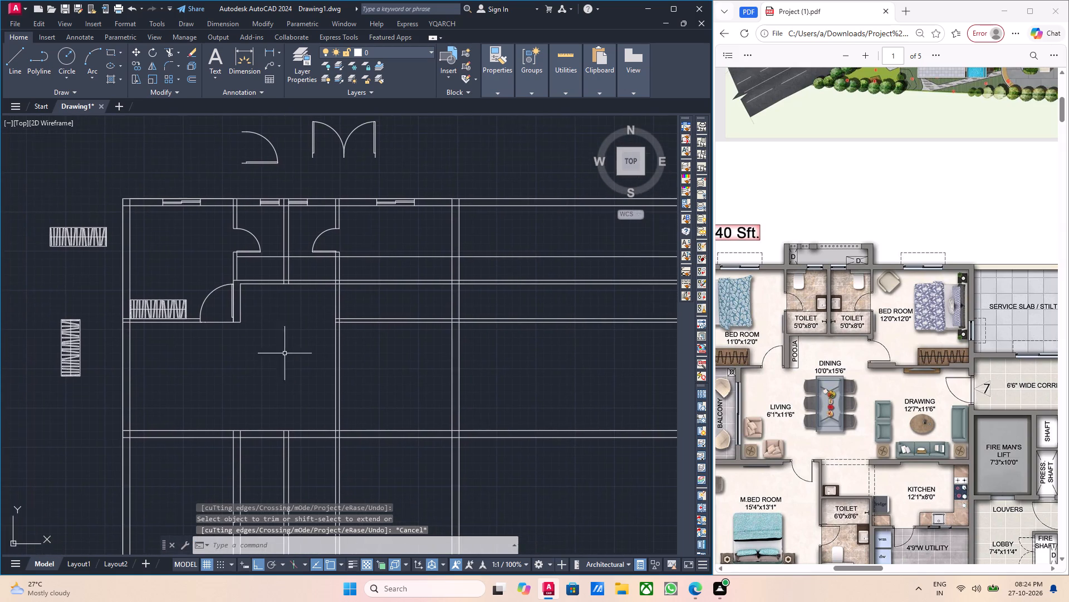
middle_drag(234, 358, 296, 346)
middle_drag(241, 341, 271, 336)
scroll(223, 344, up, 1)
click(222, 344)
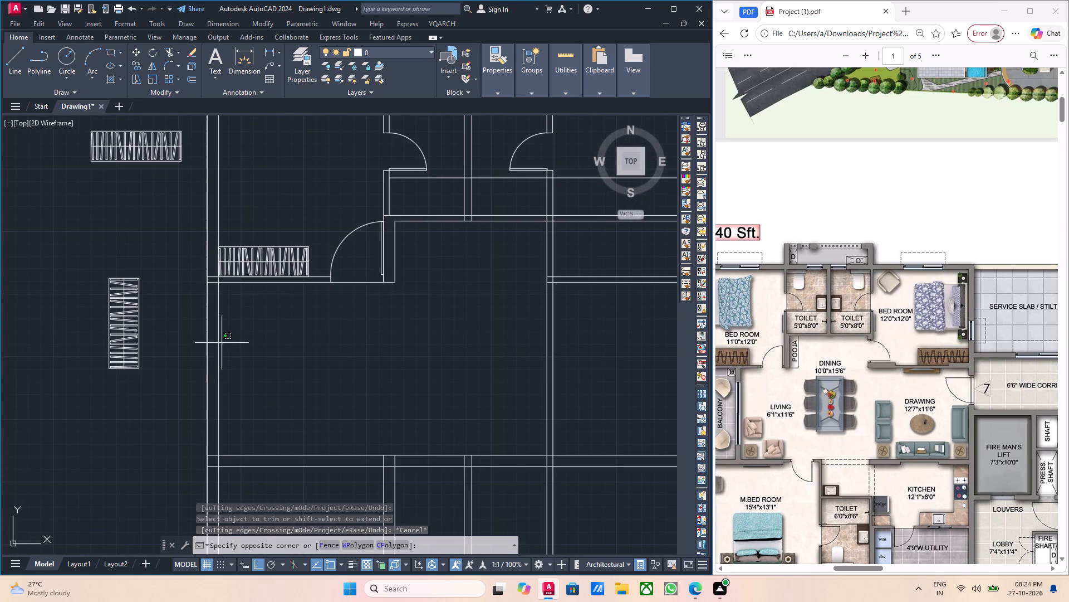
click(216, 341)
middle_drag(274, 355, 250, 424)
scroll(254, 405, down, 1)
middle_drag(263, 404, 251, 381)
key(o)
key(Return)
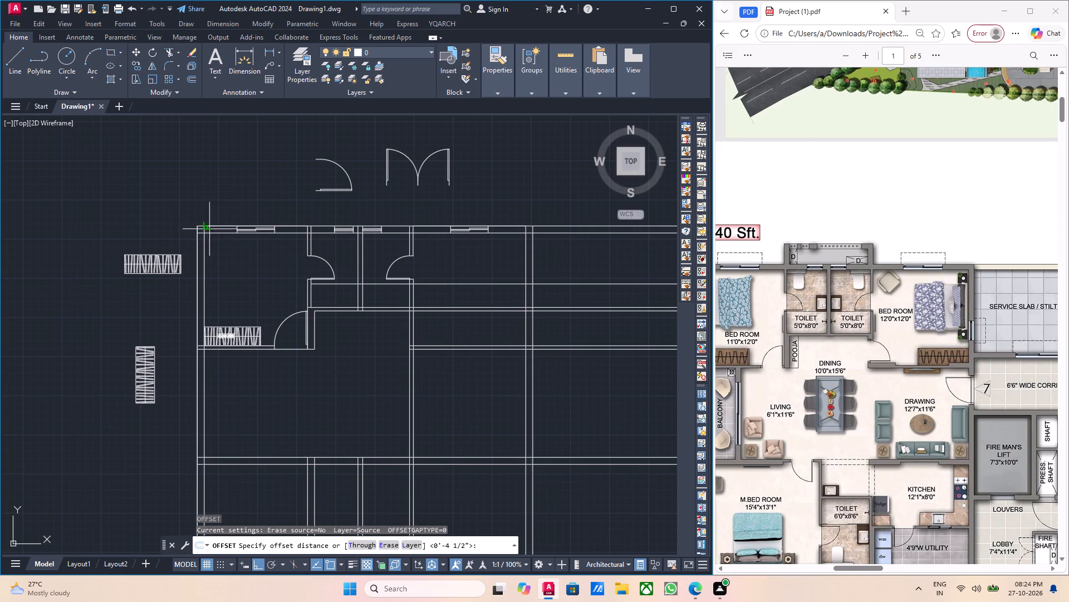
scroll(204, 224, up, 3)
click(201, 229)
scroll(254, 227, down, 4)
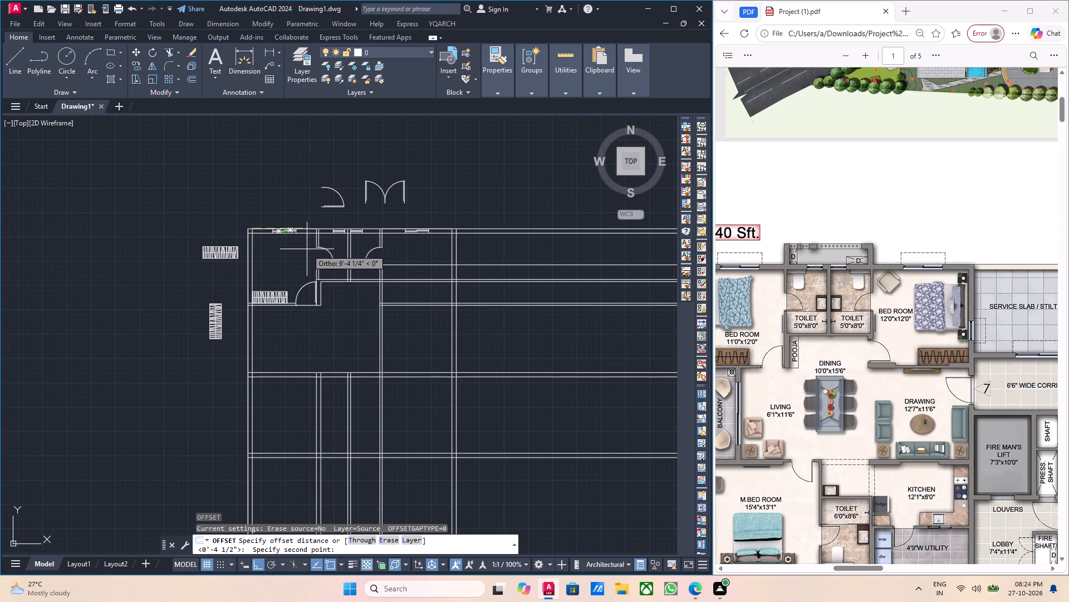
scroll(868, 362, down, 2)
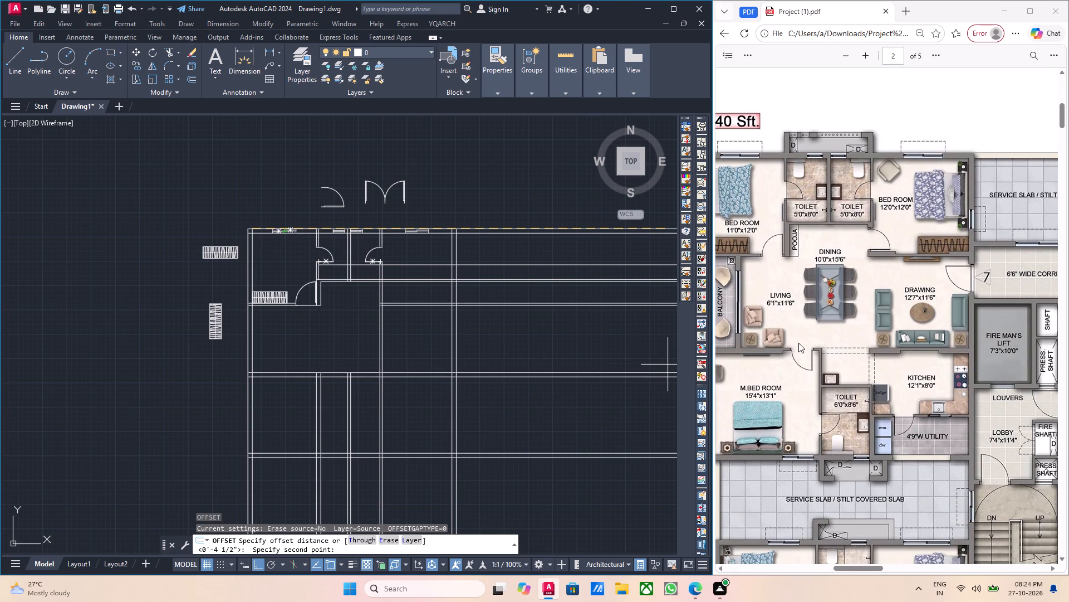
ctrl+scroll(798, 343, down, 1)
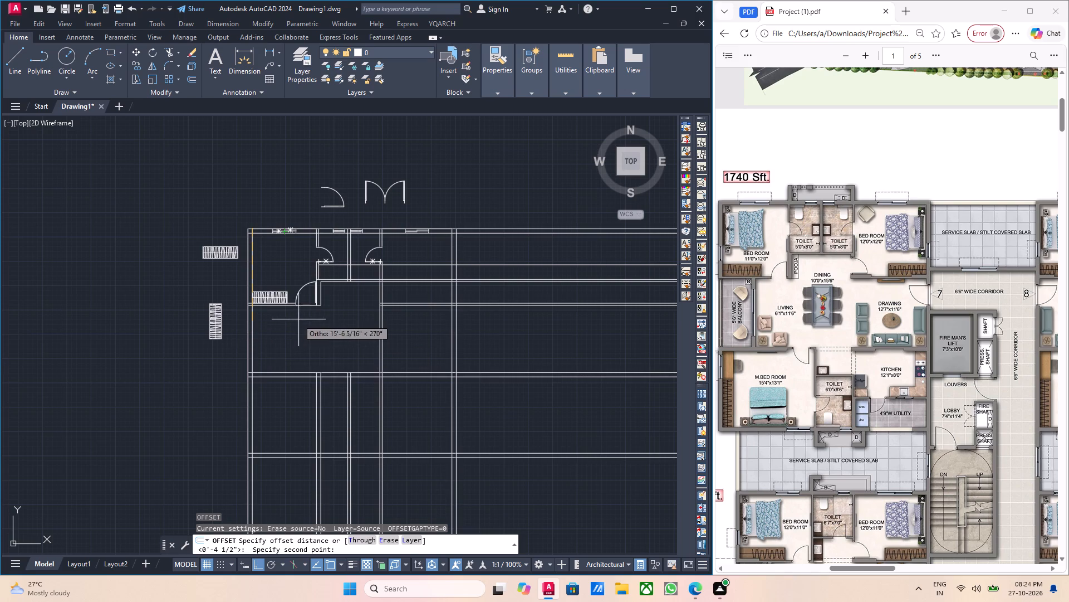
text(5'6)
key(Return)
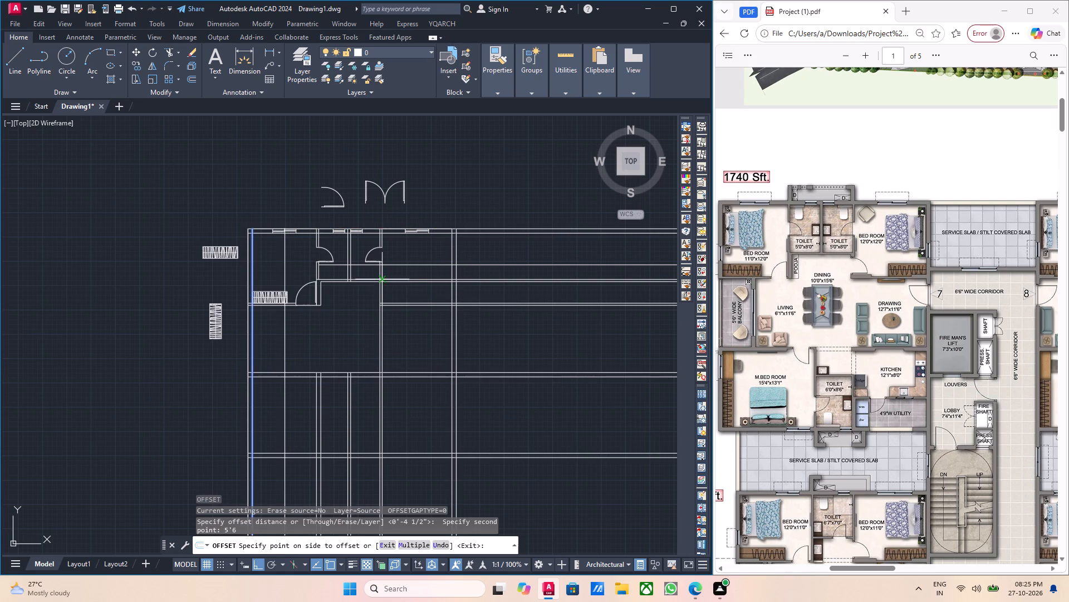
click(332, 333)
middle_drag(316, 329, 367, 355)
key(Escape)
Offset the balcony line 4.5" toward the living area to give the balcony wall its thickness.
scroll(341, 333, up, 2)
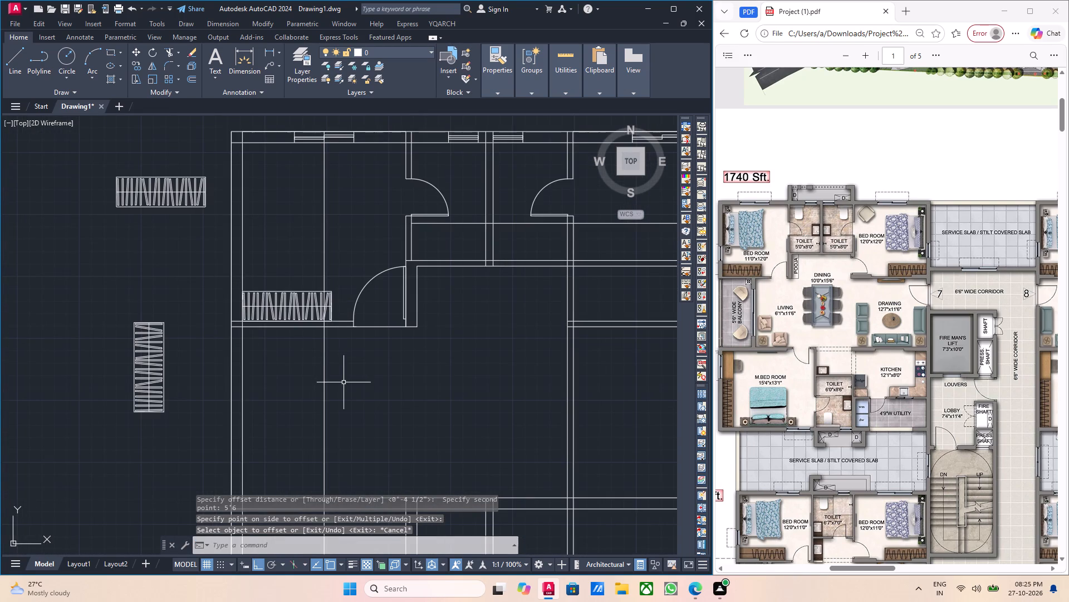
middle_drag(348, 385, 403, 377)
scroll(403, 377, up, 1)
drag(380, 377, 374, 377)
click(341, 377)
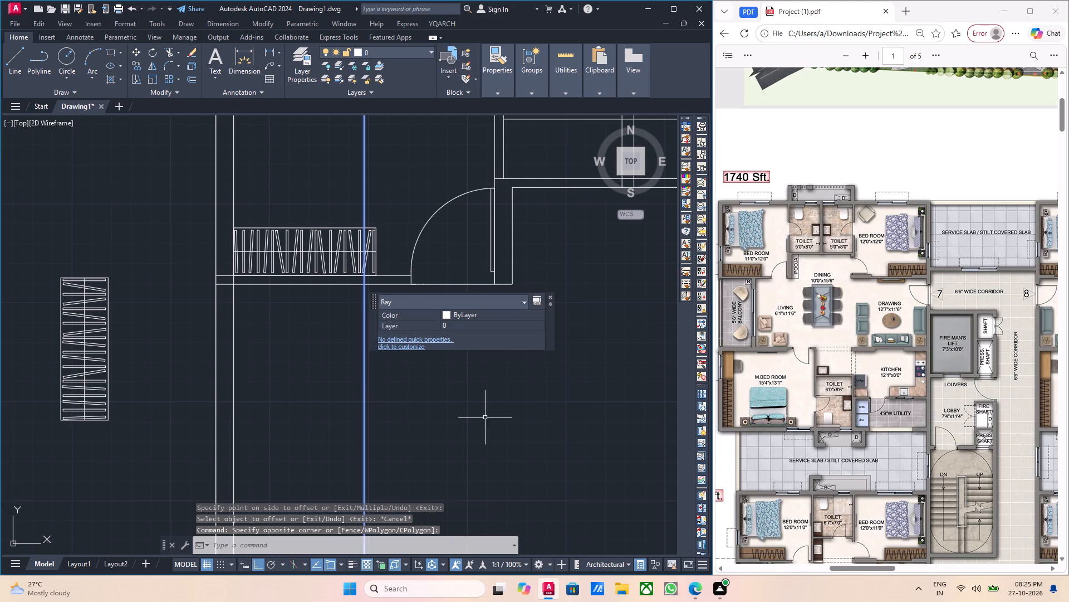
middle_click(484, 416)
key(o)
key(Return)
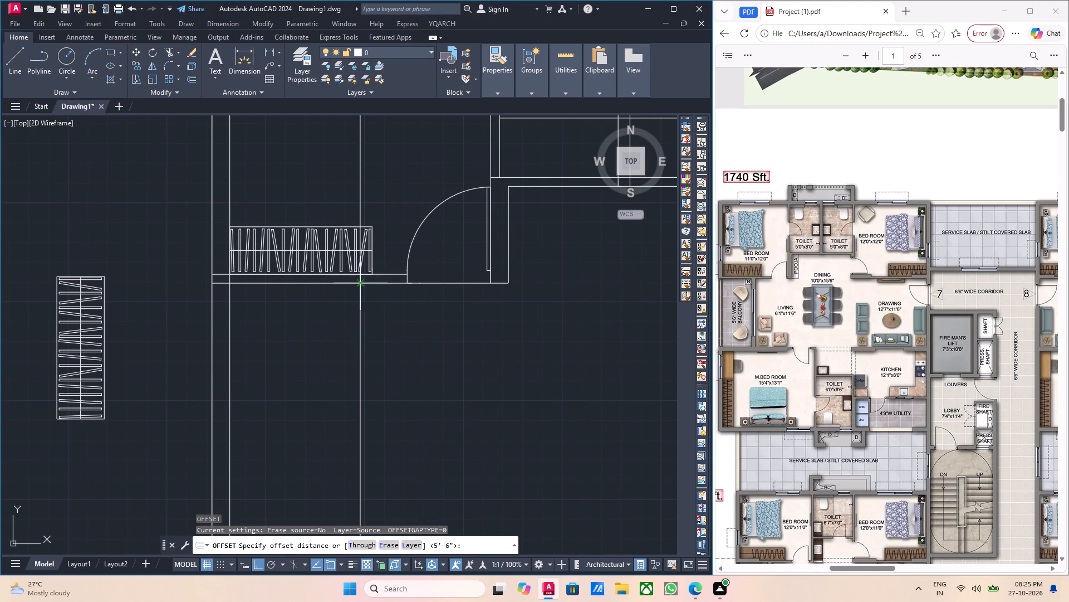
click(357, 286)
key(4)
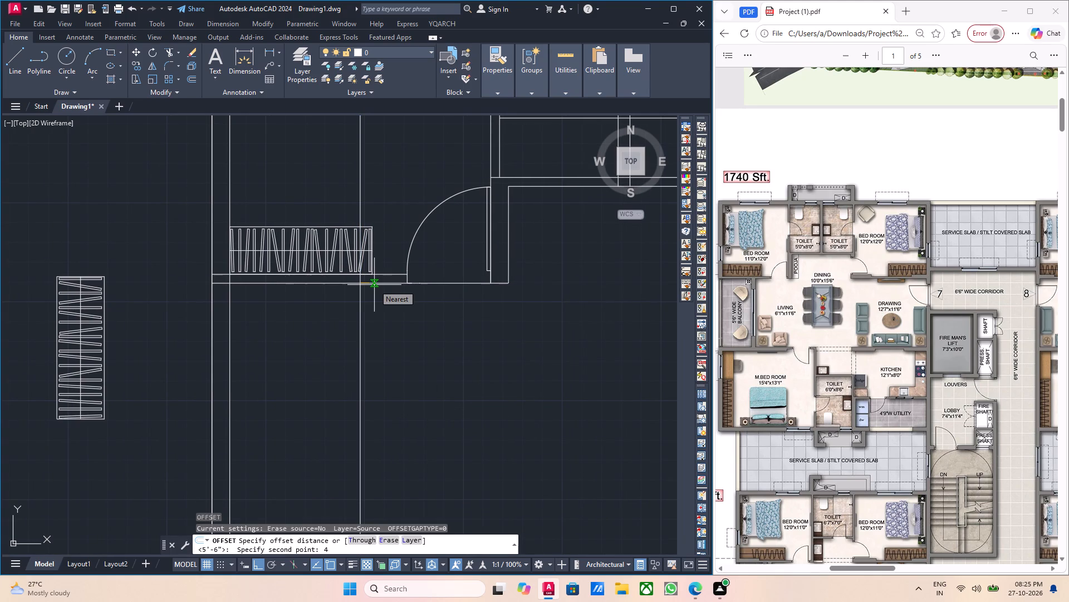
key(0)
key(BackSpace)
text(.5)
key(Return)
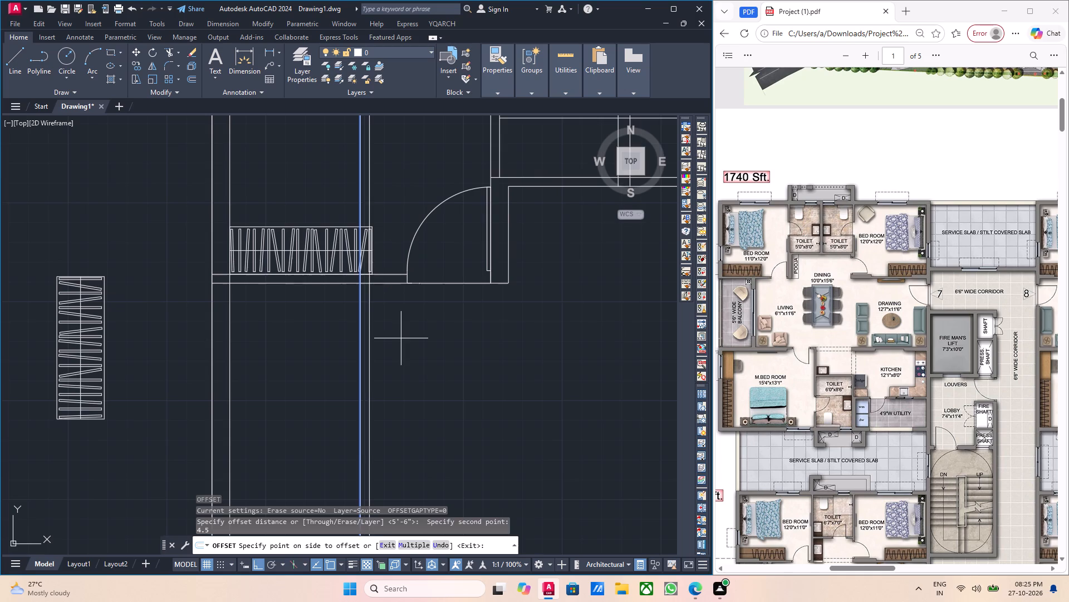
click(402, 340)
middle_drag(413, 351, 421, 365)
key(Escape)
Trim both balcony wall lines where they cross the thickness of the left bedroom's bottom wall.
scroll(412, 356, down, 2)
middle_drag(406, 289, 422, 315)
scroll(417, 284, up, 2)
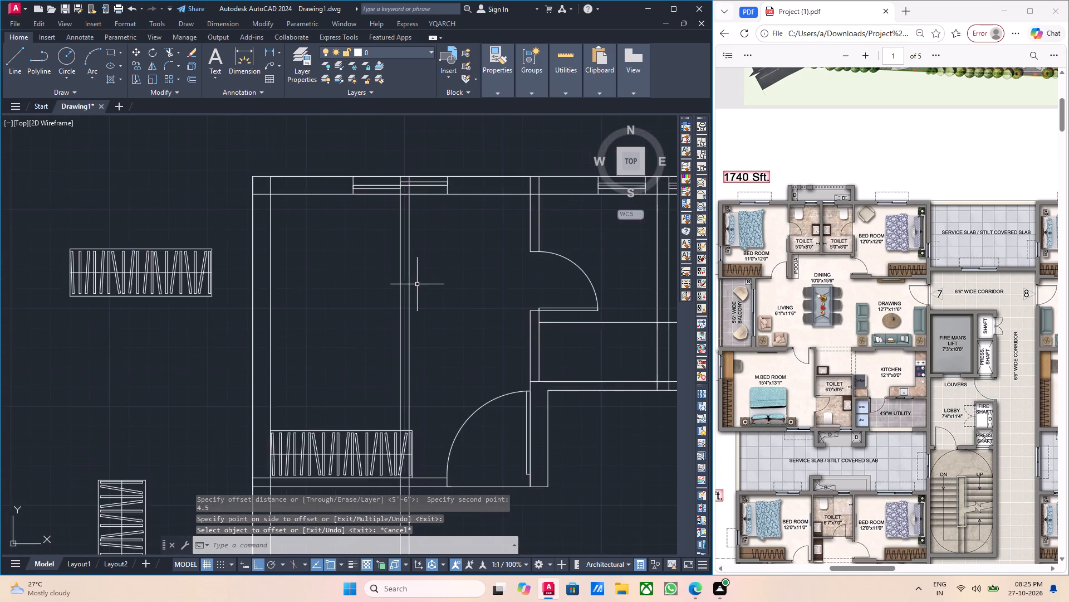
scroll(416, 264, up, 1)
middle_drag(428, 286, 431, 339)
middle_drag(412, 257, 421, 297)
scroll(415, 240, up, 3)
middle_drag(421, 241, 433, 284)
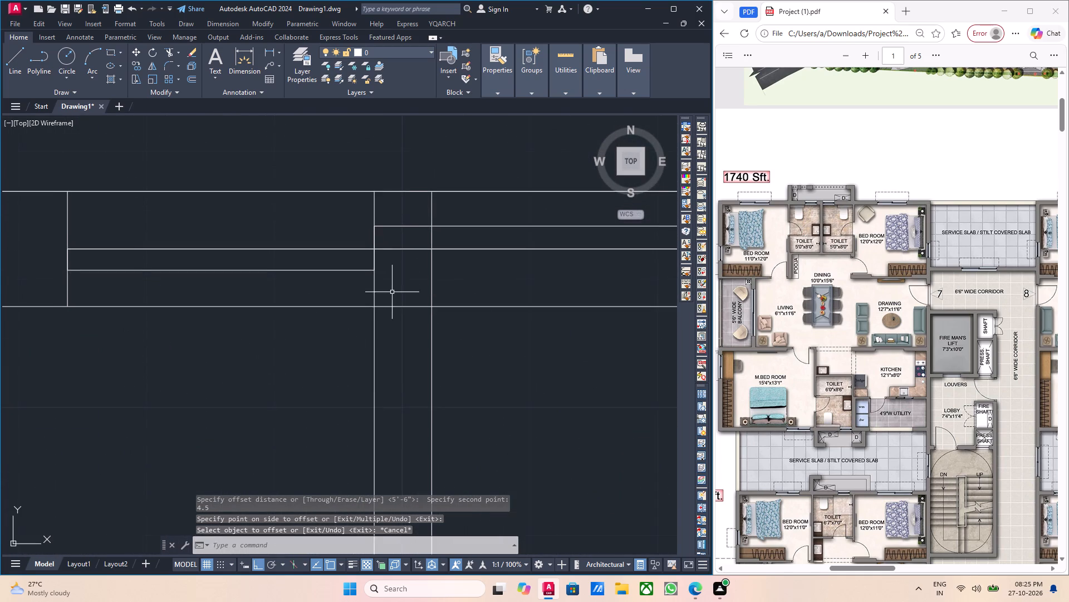
scroll(389, 293, up, 1)
scroll(380, 295, down, 2)
scroll(419, 354, down, 3)
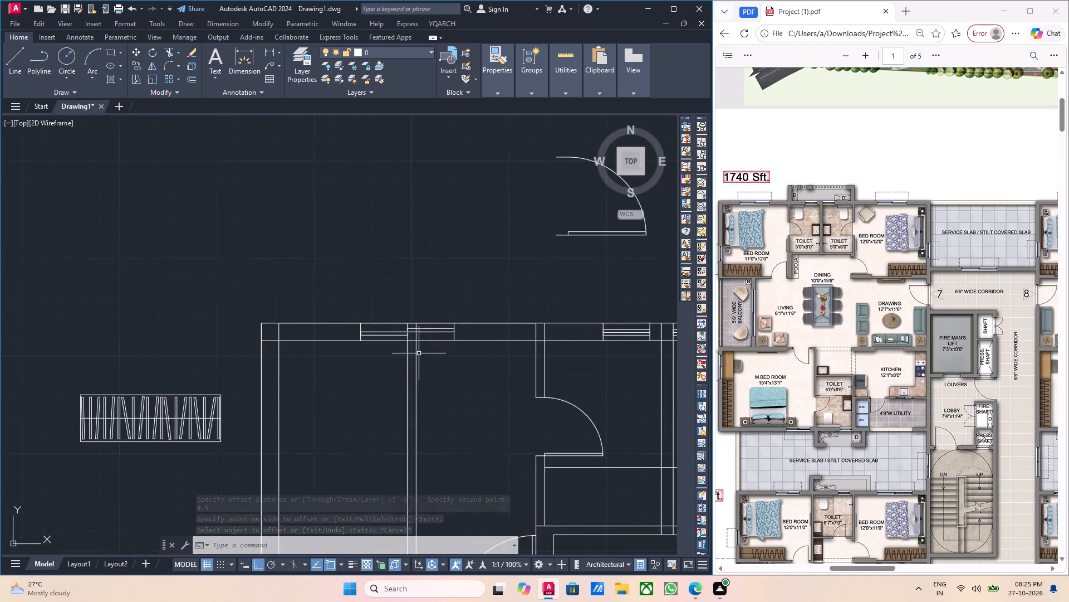
middle_drag(442, 432, 395, 324)
middle_drag(388, 348, 370, 264)
scroll(355, 466, up, 2)
middle_drag(349, 414, 350, 399)
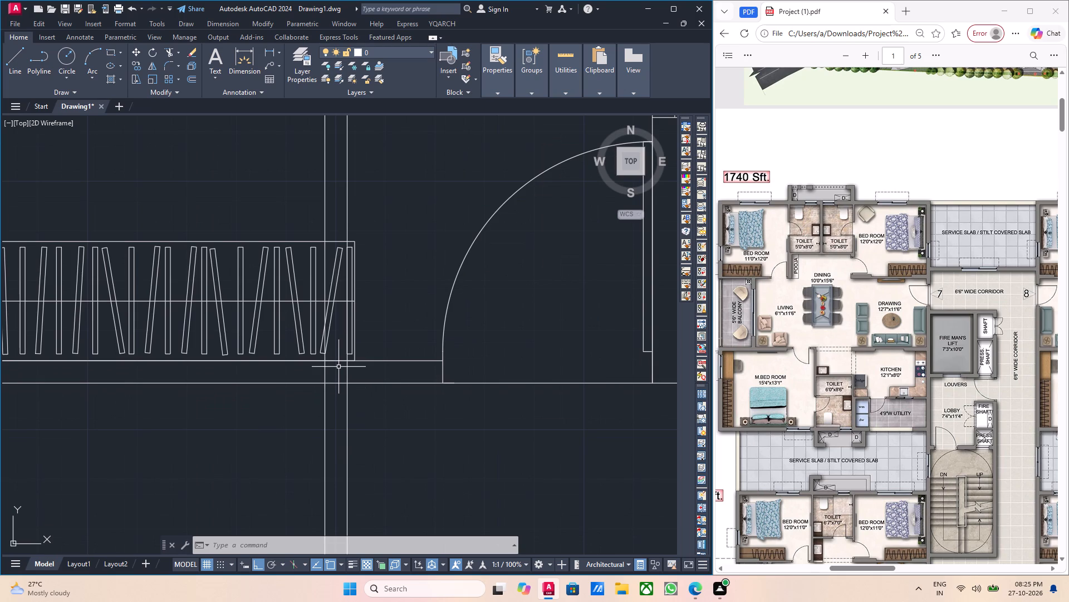
text(tr)
key(Return)
scroll(340, 374, up, 2)
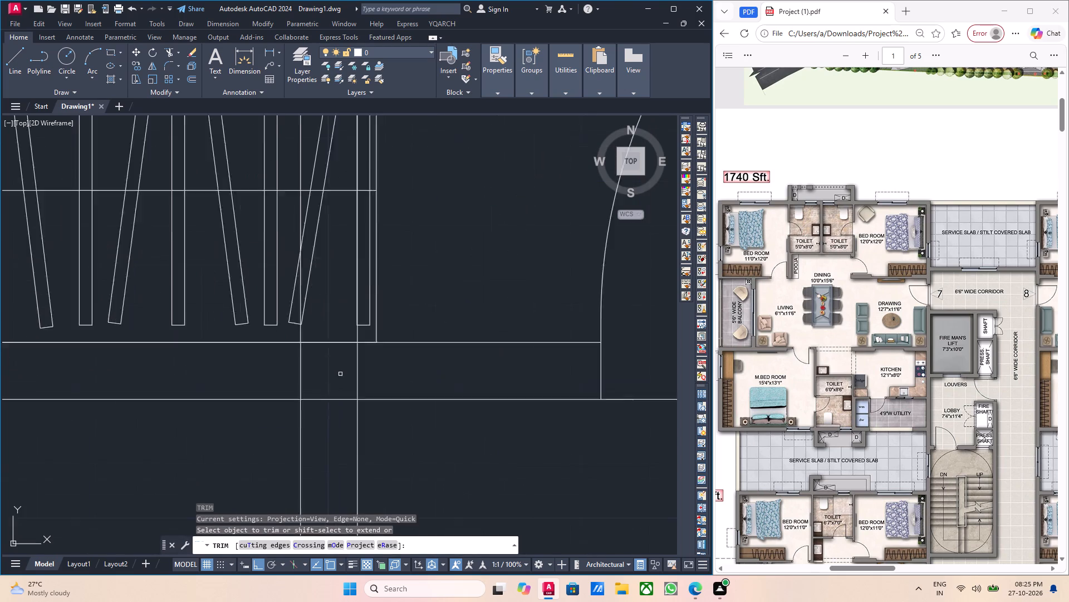
scroll(341, 374, up, 1)
click(388, 370)
click(273, 371)
scroll(296, 372, down, 5)
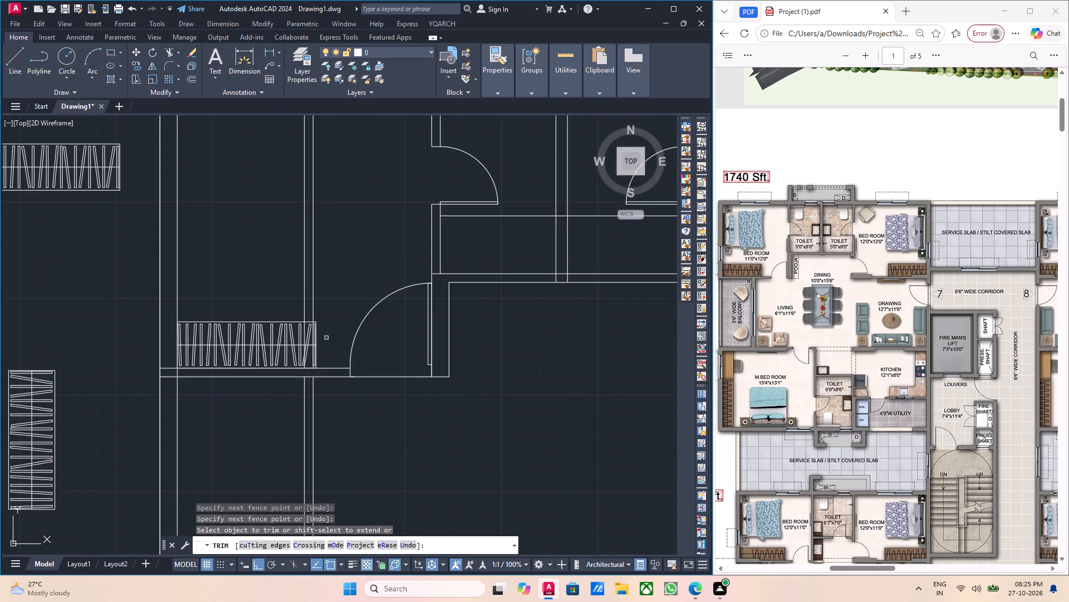
middle_drag(336, 342, 349, 369)
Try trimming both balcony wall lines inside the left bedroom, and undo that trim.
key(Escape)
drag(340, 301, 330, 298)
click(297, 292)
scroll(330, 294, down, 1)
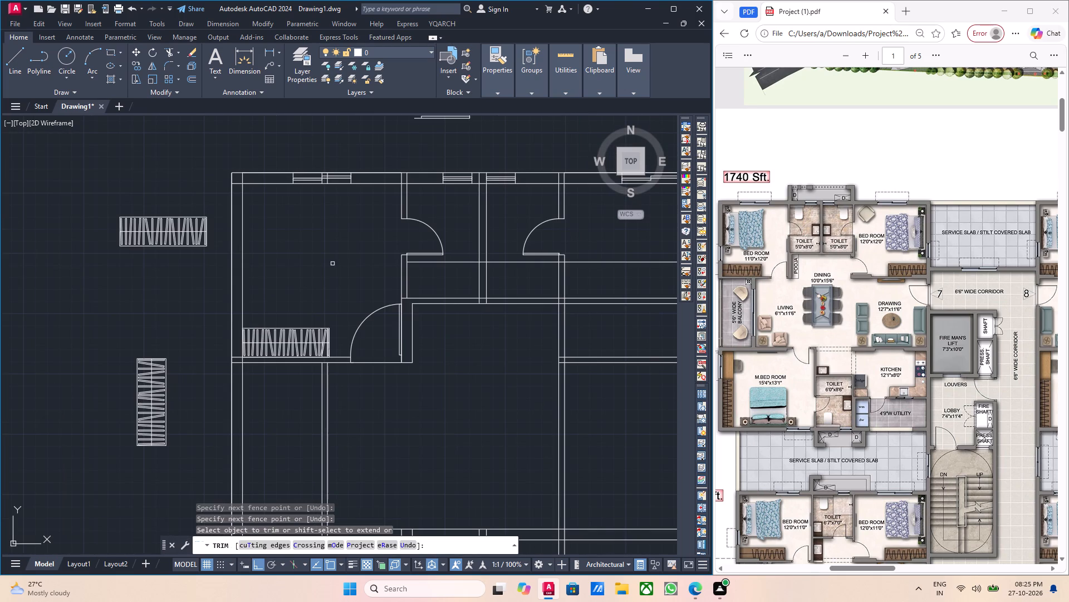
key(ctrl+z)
Delete the two leftover balcony wall line pieces inside the left bedroom, above its bottom wall.
scroll(336, 255, down, 2)
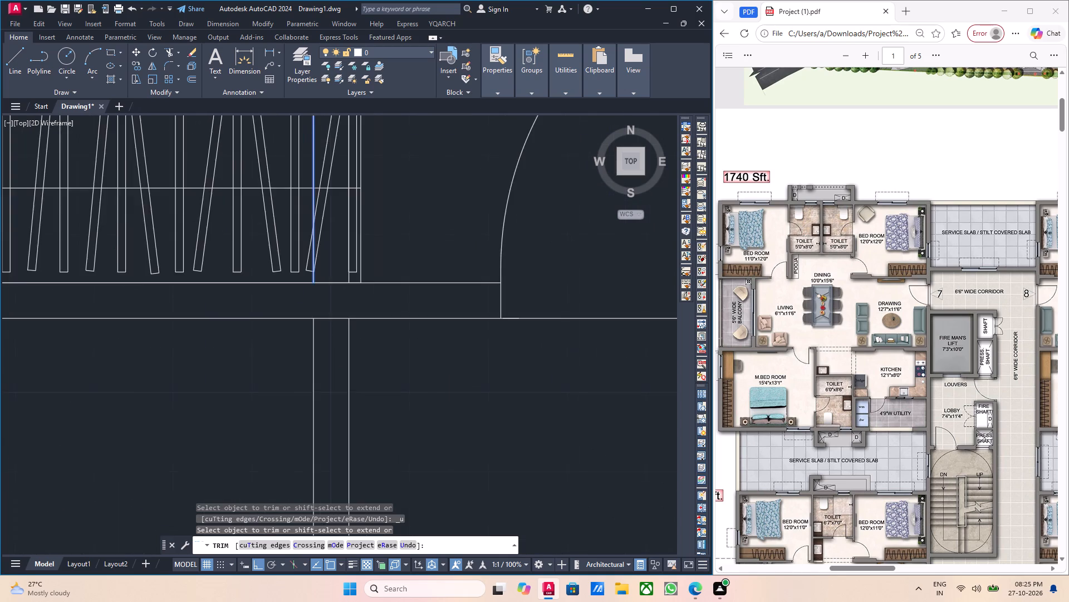
scroll(341, 264, down, 3)
key(Escape)
key(Escape)
middle_drag(367, 287, 370, 338)
key(Escape)
middle_drag(370, 279, 381, 312)
key(Escape)
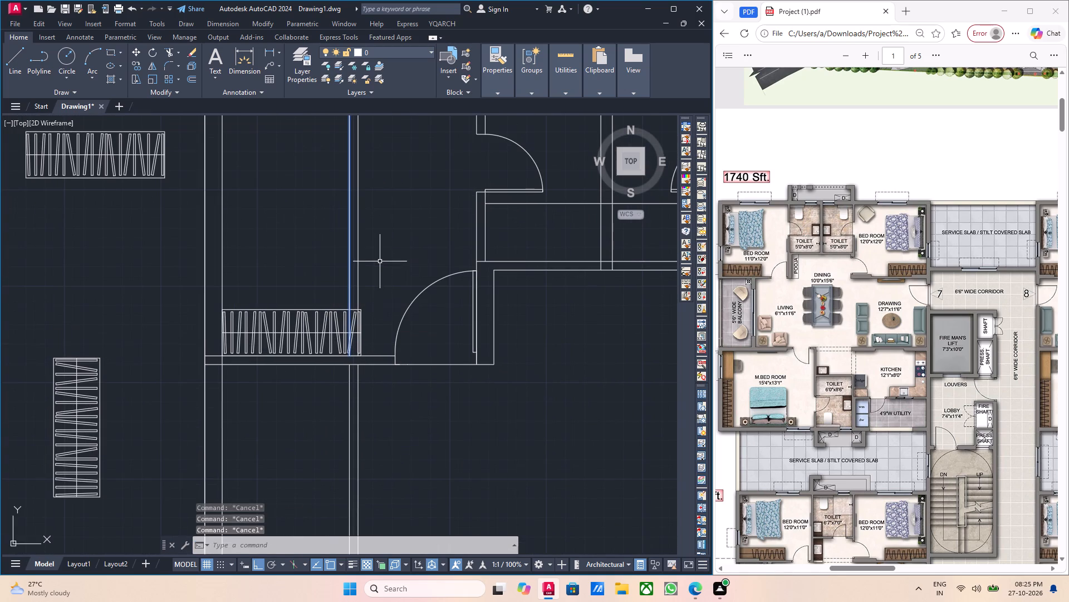
click(384, 260)
key(Escape)
key(Escape)
key(Escape)
key(Escape)
key(Escape)
click(390, 251)
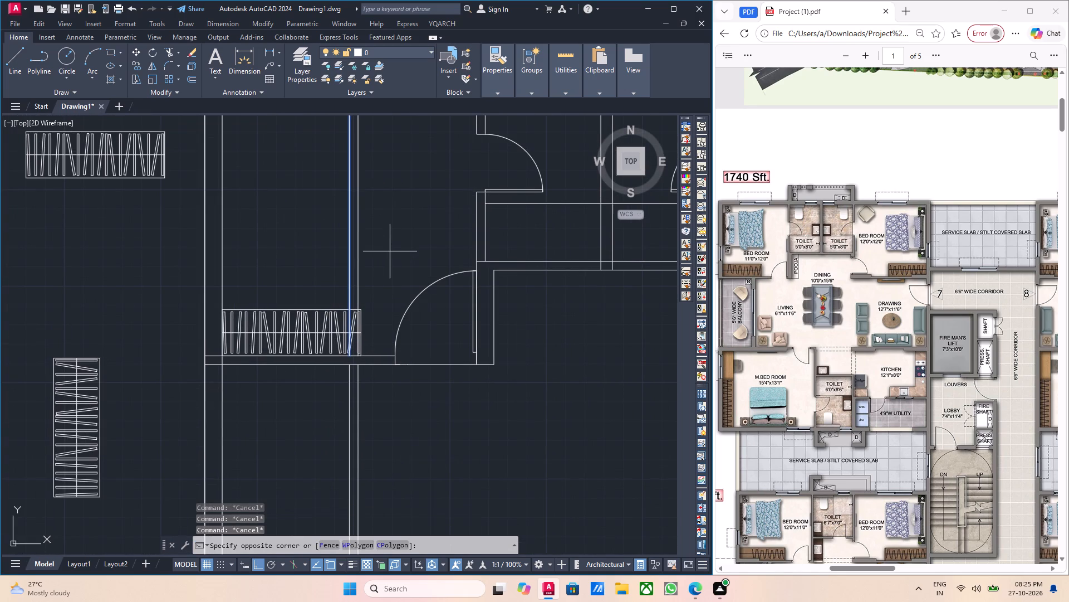
key(Escape)
double_click(373, 245)
click(335, 234)
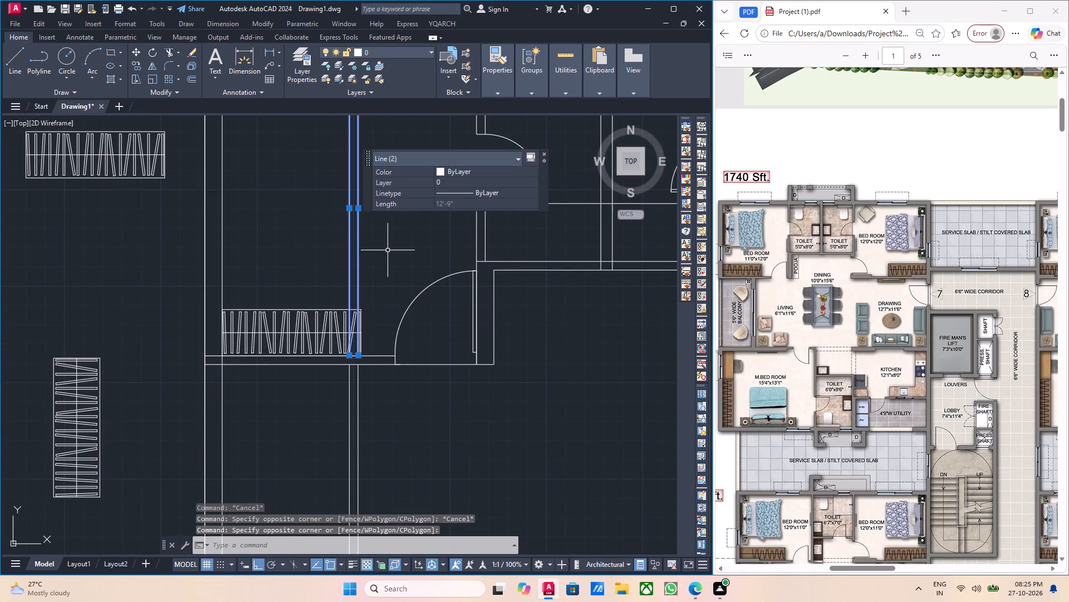
key(Delete)
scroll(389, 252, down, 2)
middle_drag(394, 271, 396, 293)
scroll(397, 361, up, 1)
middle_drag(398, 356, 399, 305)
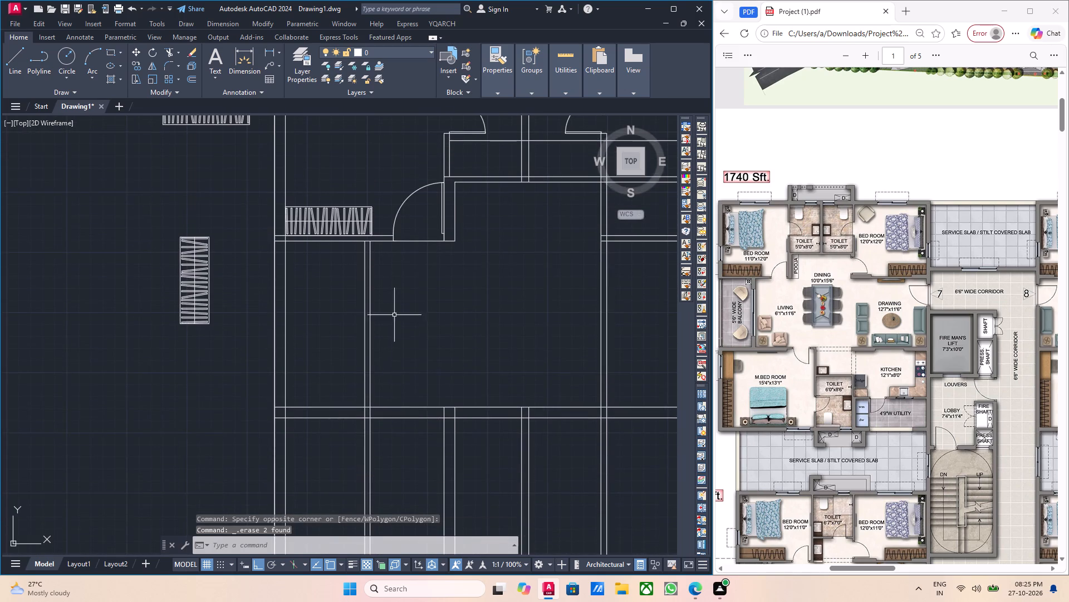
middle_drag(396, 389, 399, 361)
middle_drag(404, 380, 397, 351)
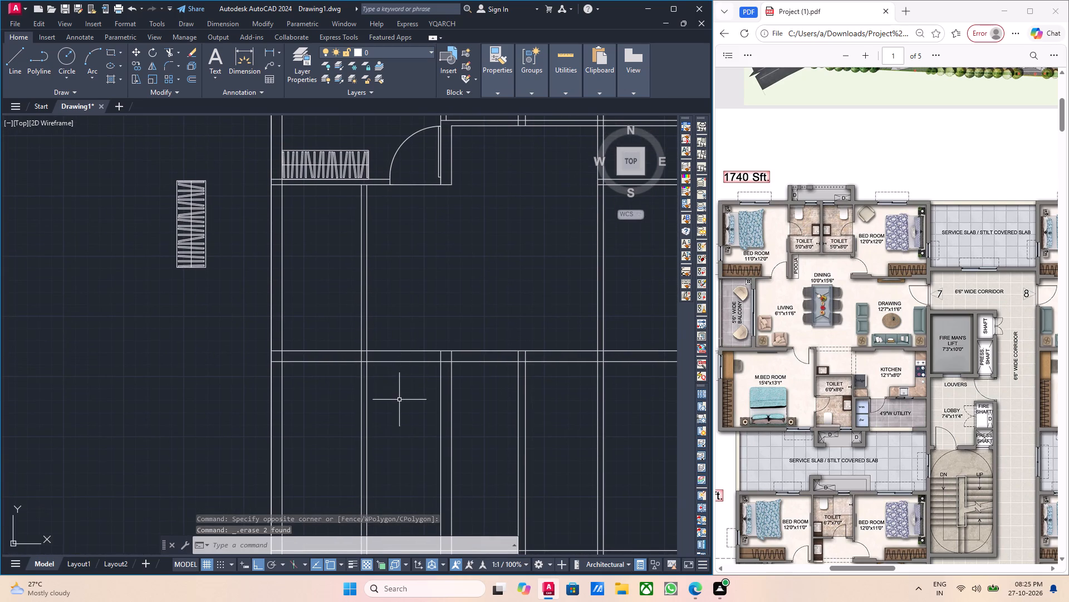
Trim both balcony wall lines where they cross the thickness of the wall between the living area and master bedroom.
middle_drag(400, 400, 394, 367)
scroll(380, 399, up, 1)
middle_drag(352, 294, 364, 314)
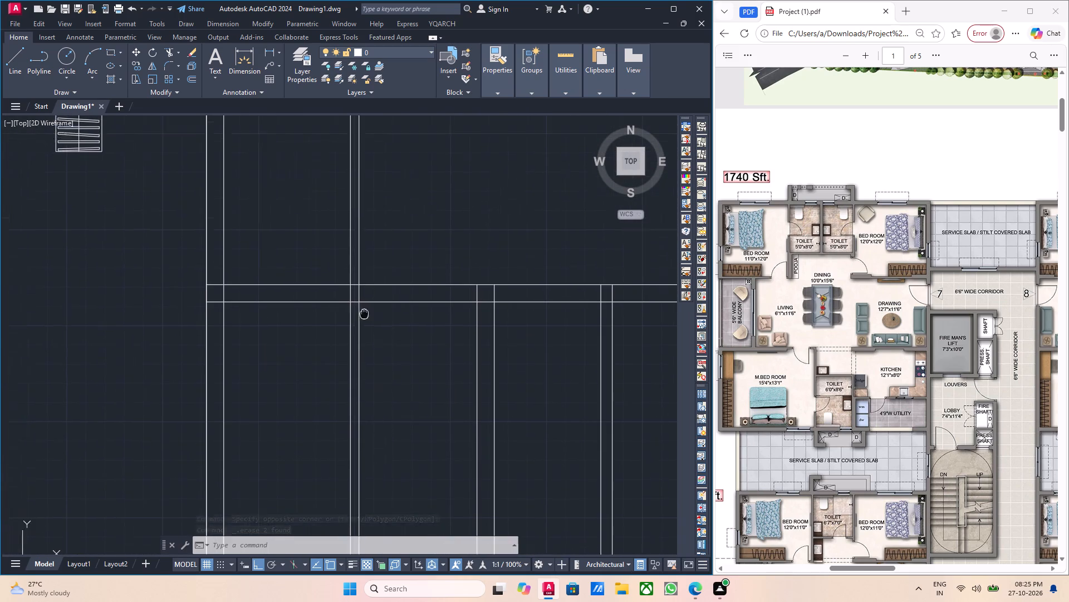
middle_drag(364, 314, 377, 356)
scroll(379, 343, down, 2)
middle_drag(385, 363, 387, 379)
scroll(380, 366, up, 3)
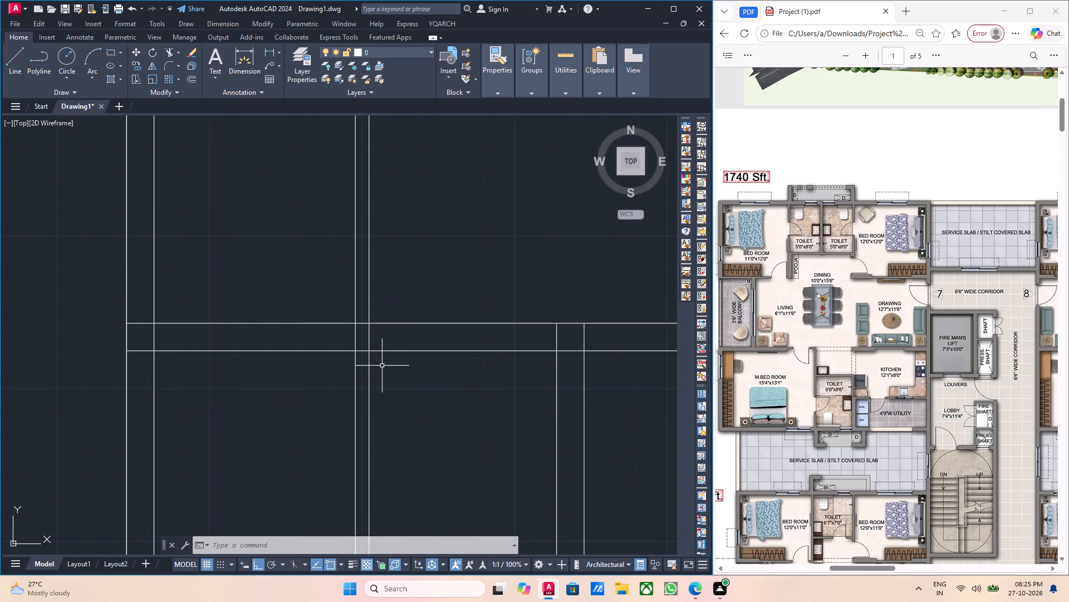
text(tr)
key(Return)
scroll(376, 353, up, 3)
click(366, 319)
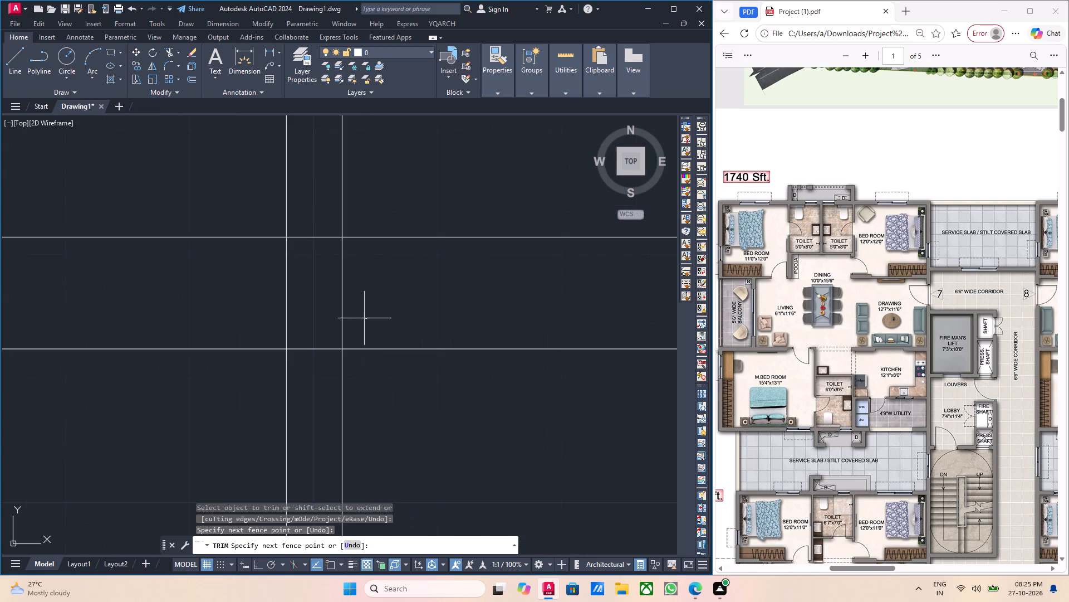
click(271, 308)
scroll(388, 426, down, 2)
key(Escape)
Delete the two leftover balcony wall line pieces inside the master bedroom, below its top wall.
drag(393, 463, 386, 457)
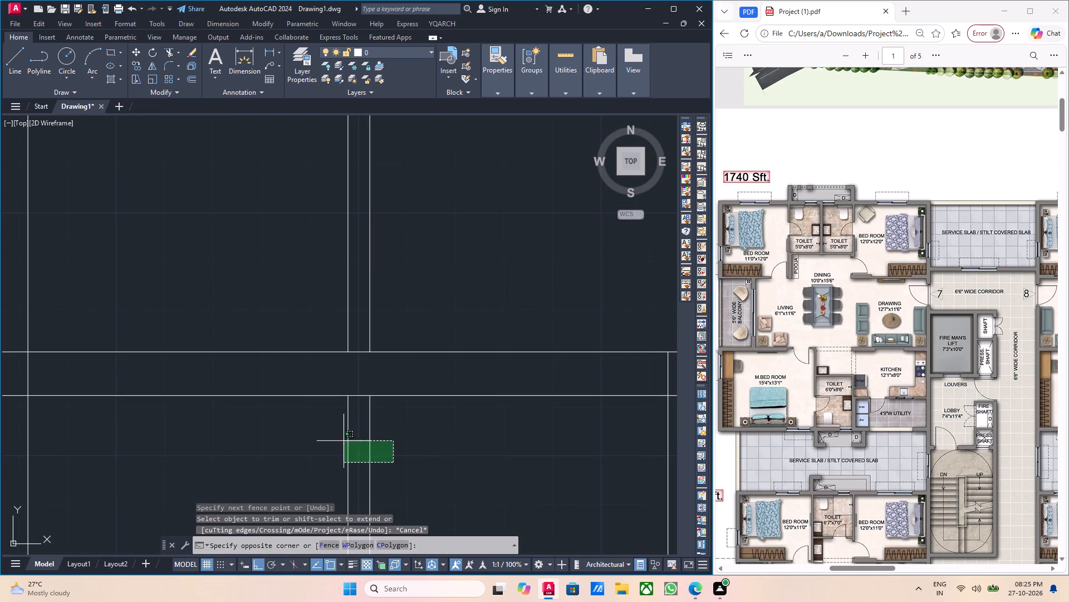
click(337, 439)
key(Delete)
scroll(337, 439, down, 4)
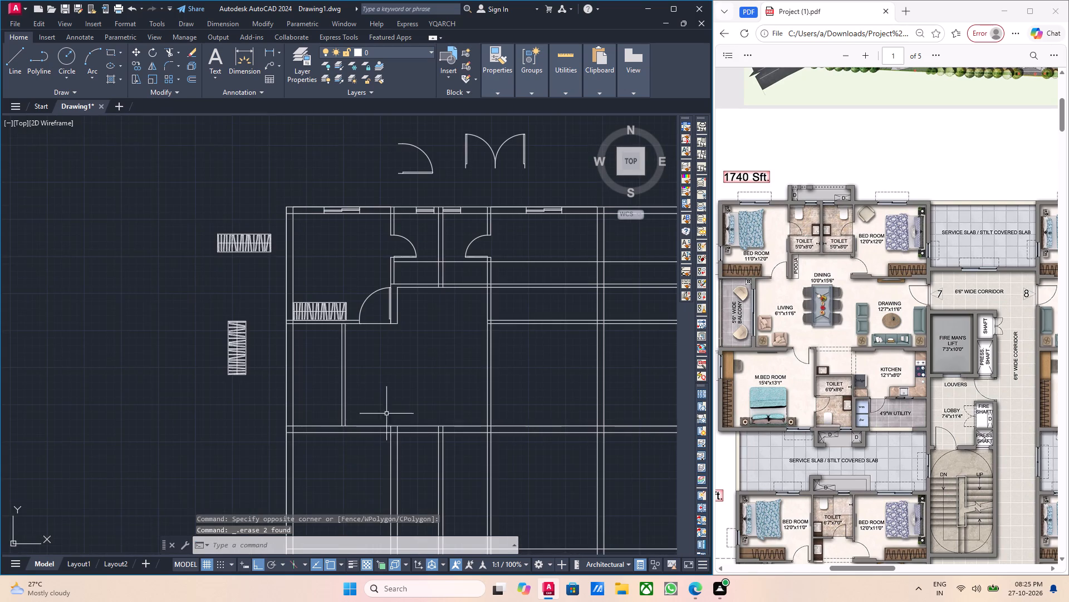
Trim the partition between the two toilets and their bottom wall's upper line so the wall lines join in a clean T-junction.
middle_drag(389, 403, 390, 413)
middle_drag(376, 404, 332, 397)
middle_drag(377, 396, 376, 386)
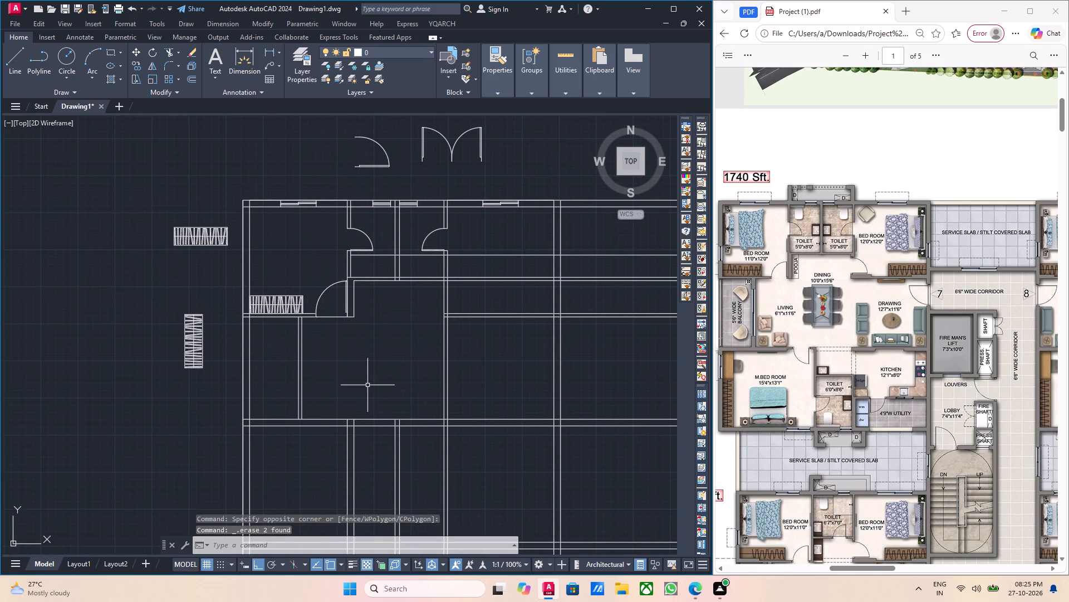
middle_click(383, 377)
middle_drag(394, 371, 396, 381)
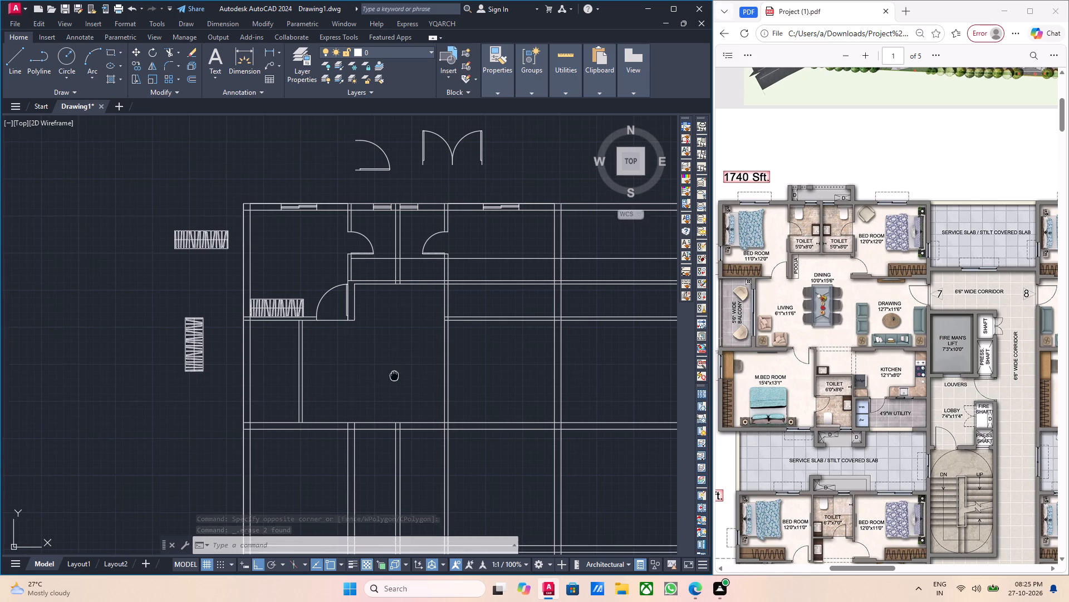
middle_drag(396, 381, 396, 391)
middle_drag(374, 347, 391, 391)
scroll(360, 352, up, 3)
middle_drag(394, 360, 386, 357)
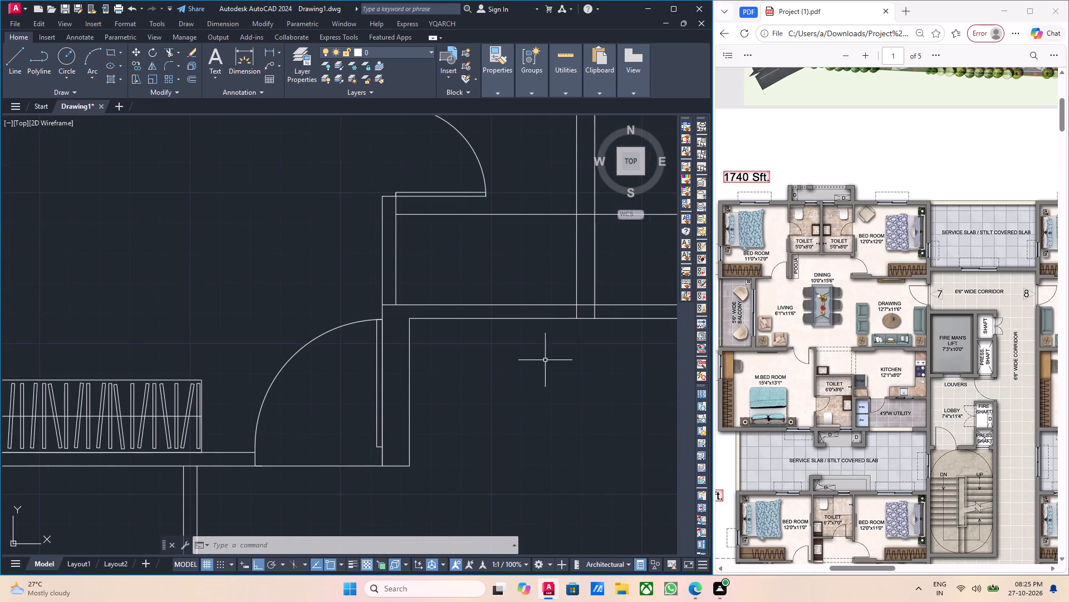
scroll(552, 358, down, 2)
middle_drag(575, 370, 498, 389)
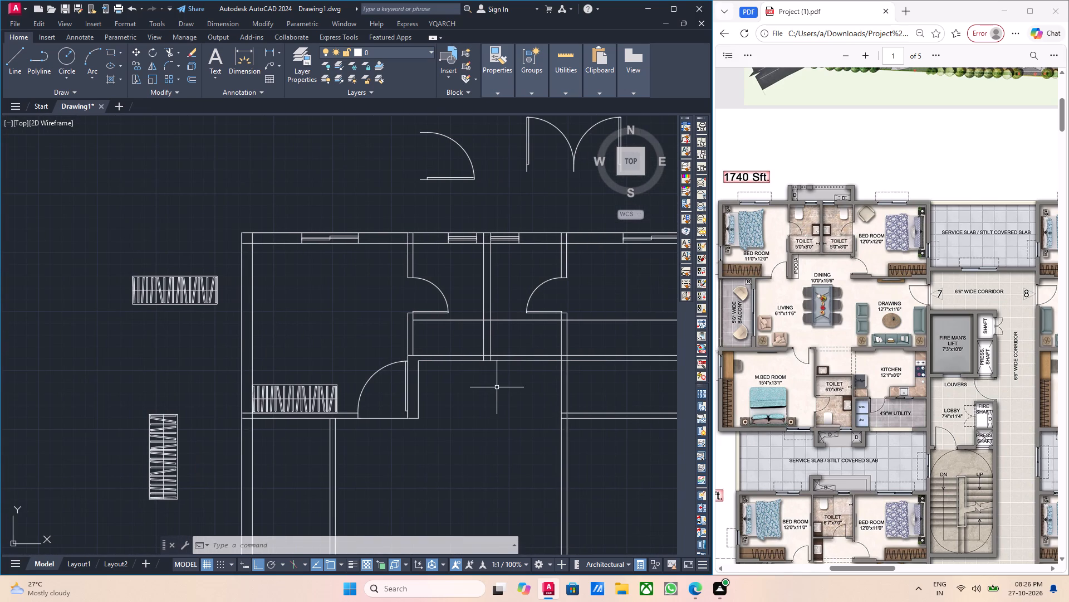
scroll(483, 363, up, 2)
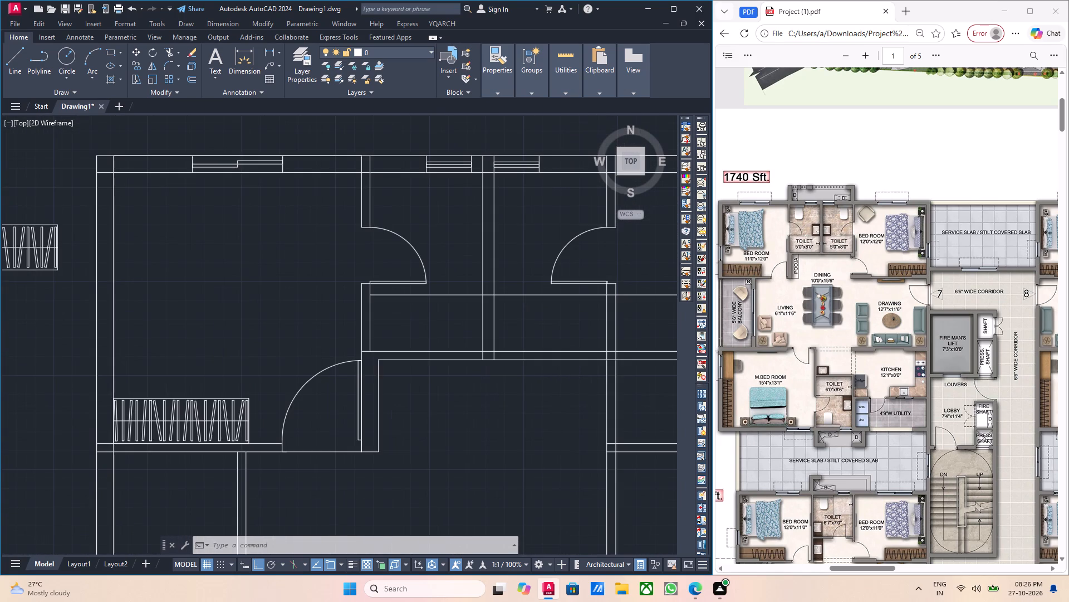
scroll(483, 360, up, 3)
middle_drag(495, 368, 503, 394)
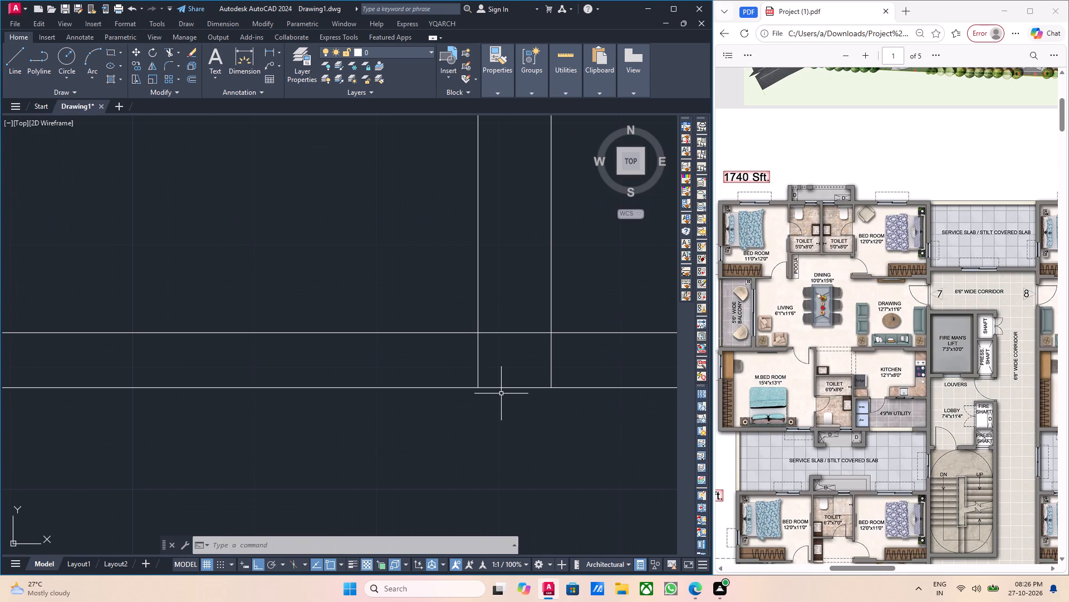
text(tr)
key(Return)
drag(458, 370, 515, 375)
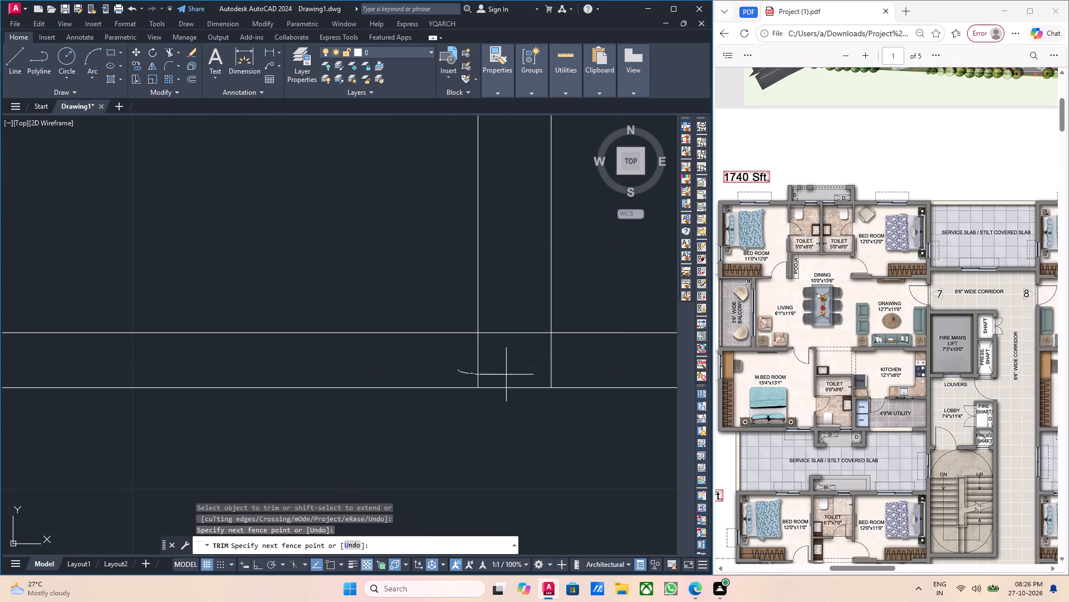
drag(515, 375, 572, 371)
drag(518, 359, 509, 319)
scroll(510, 319, down, 3)
key(Escape)
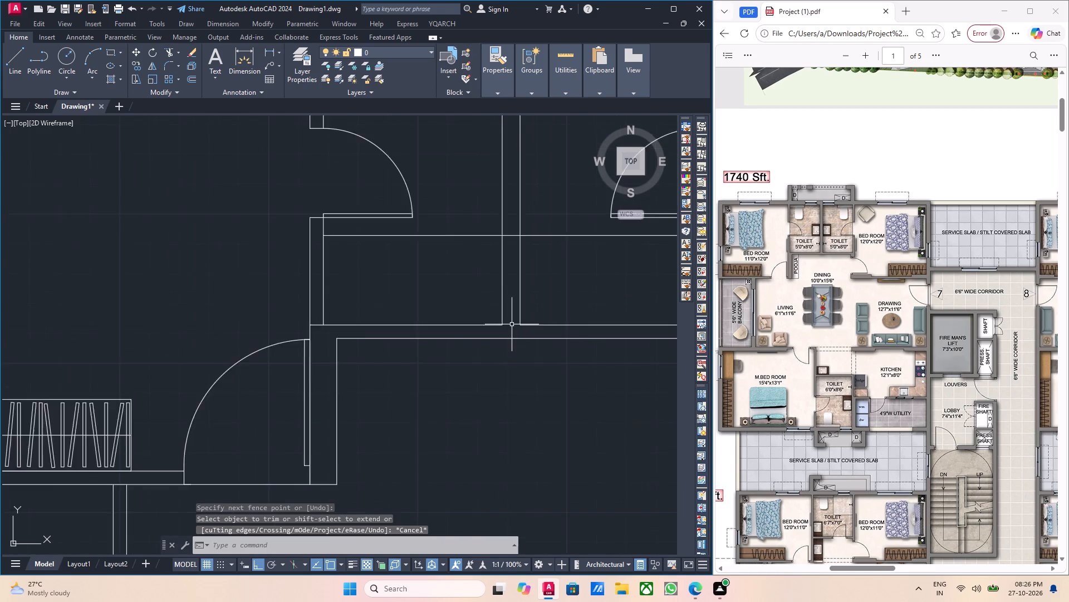
Offset the upper line of the right bedroom's bottom wall 4.5" up into the bedroom.
scroll(515, 332, down, 2)
middle_drag(540, 361, 488, 373)
middle_drag(515, 378, 487, 380)
middle_drag(467, 411, 459, 370)
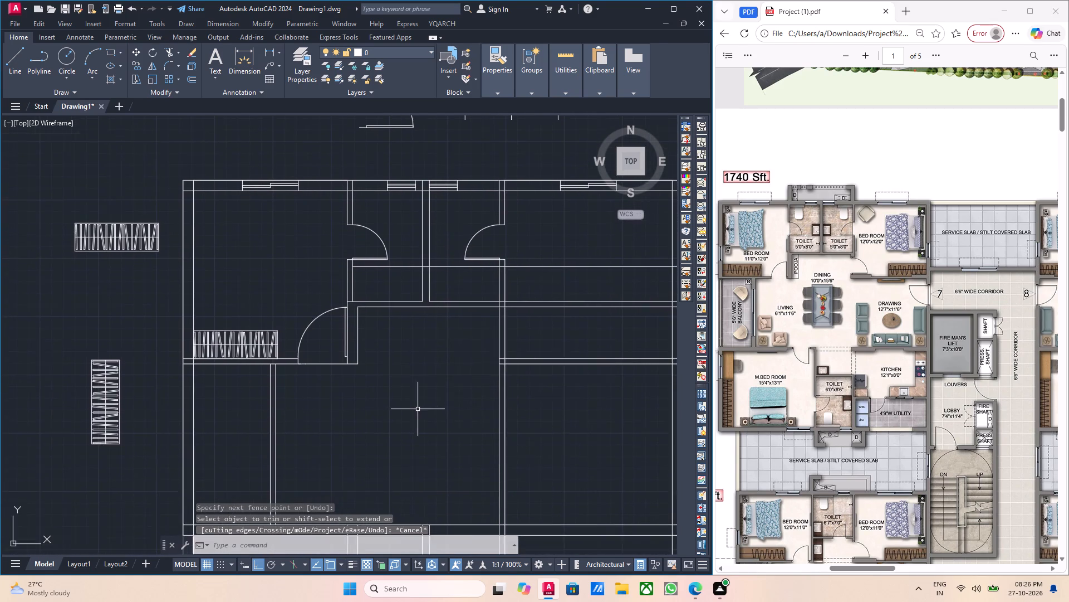
scroll(416, 412, down, 2)
middle_drag(412, 416, 371, 399)
middle_drag(390, 399, 376, 399)
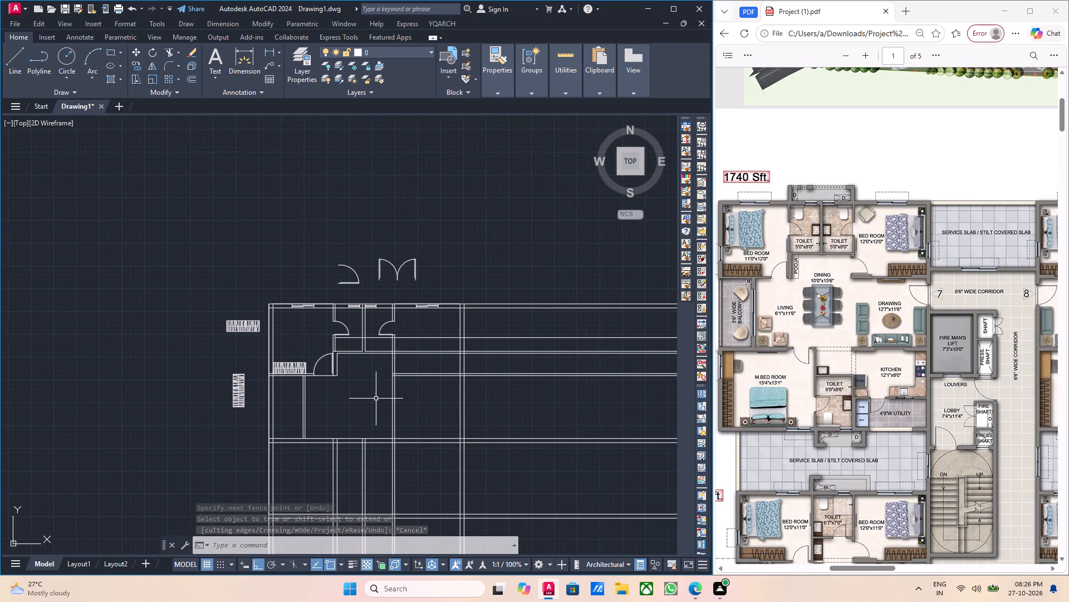
middle_drag(436, 381, 408, 391)
scroll(396, 390, up, 3)
key(Escape)
middle_drag(449, 430, 464, 439)
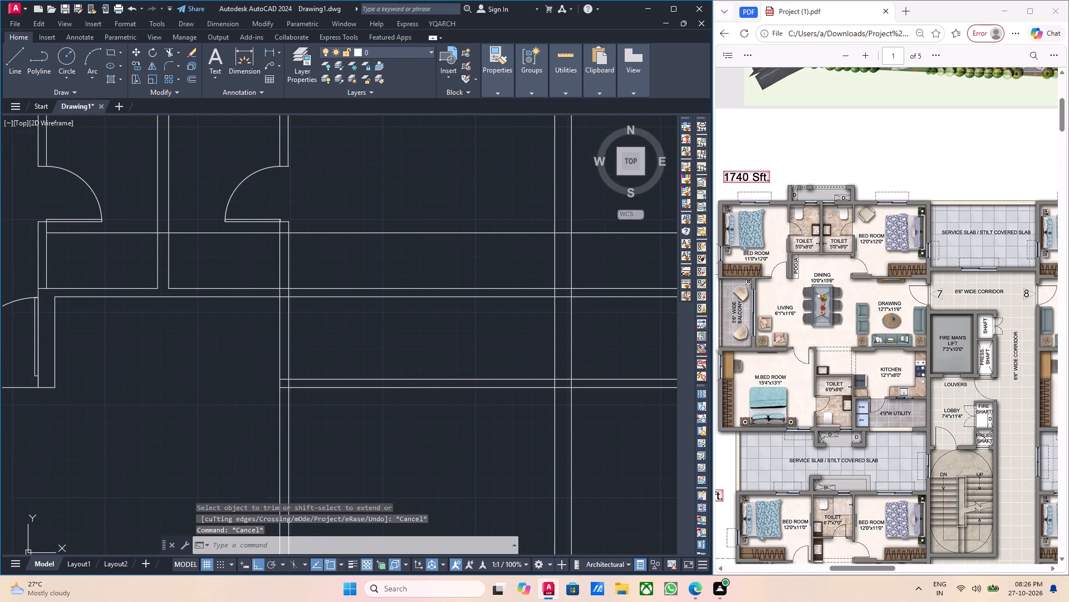
scroll(432, 383, up, 2)
click(432, 383)
click(413, 370)
middle_drag(493, 447, 408, 446)
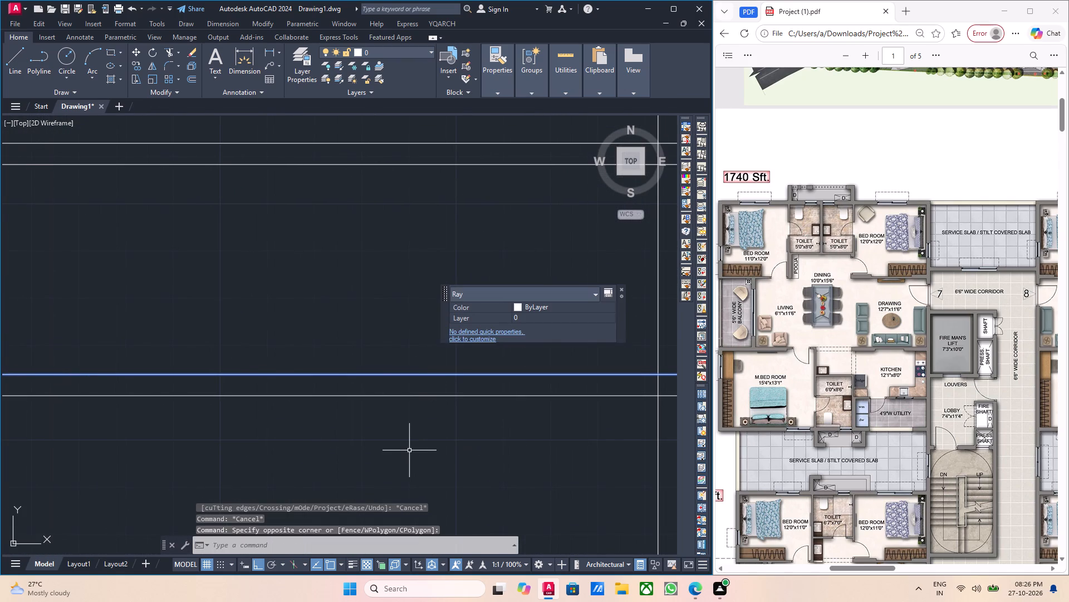
key(o)
key(Return)
scroll(431, 438, down, 2)
middle_drag(557, 425, 527, 425)
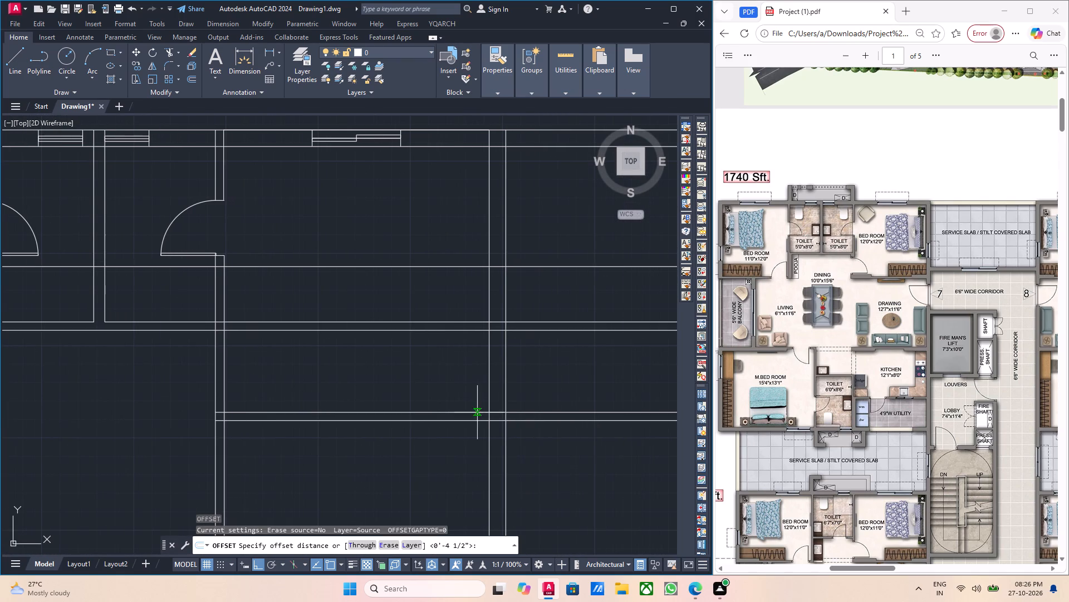
click(491, 412)
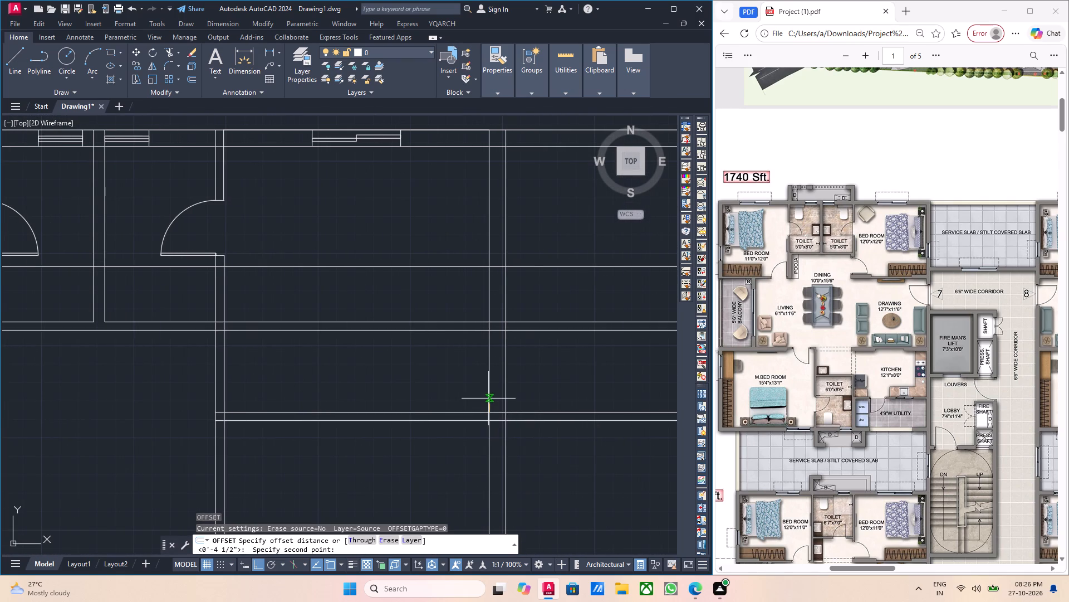
text(4.5)
key(Return)
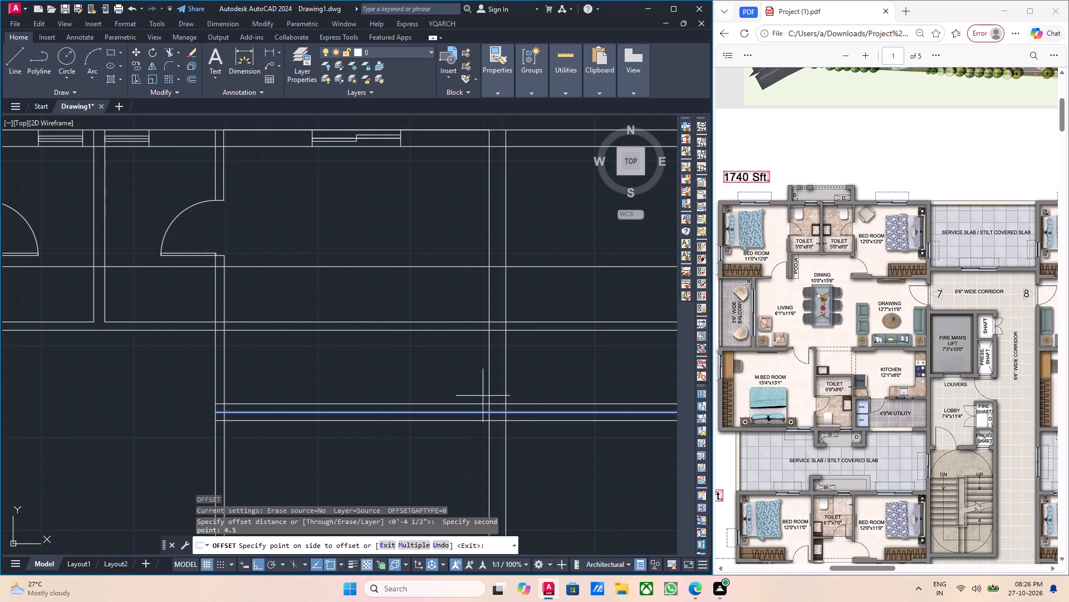
click(452, 382)
key(Escape)
Draw a line along the new offset line, between the inner faces of the right bedroom's side walls.
middle_drag(424, 415, 458, 404)
scroll(448, 397, up, 1)
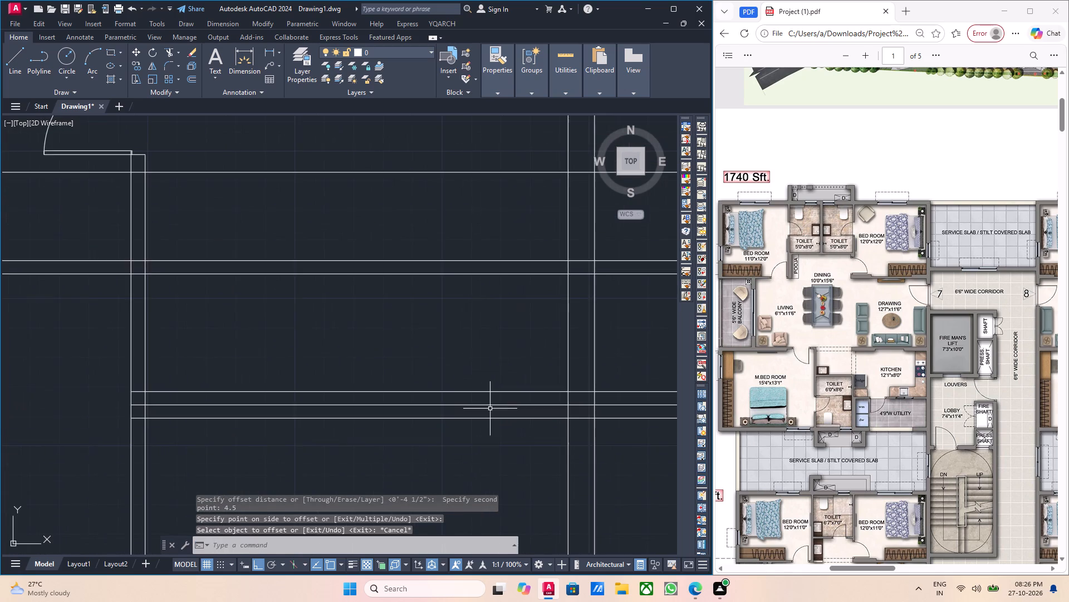
middle_drag(490, 409, 475, 404)
middle_drag(487, 404, 512, 411)
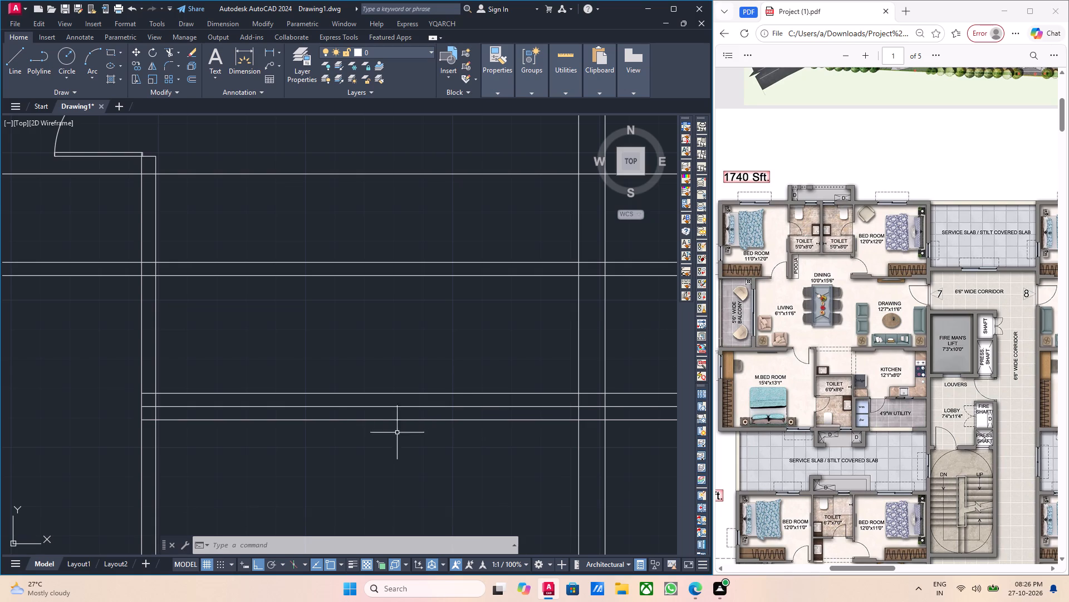
key(l)
key(Return)
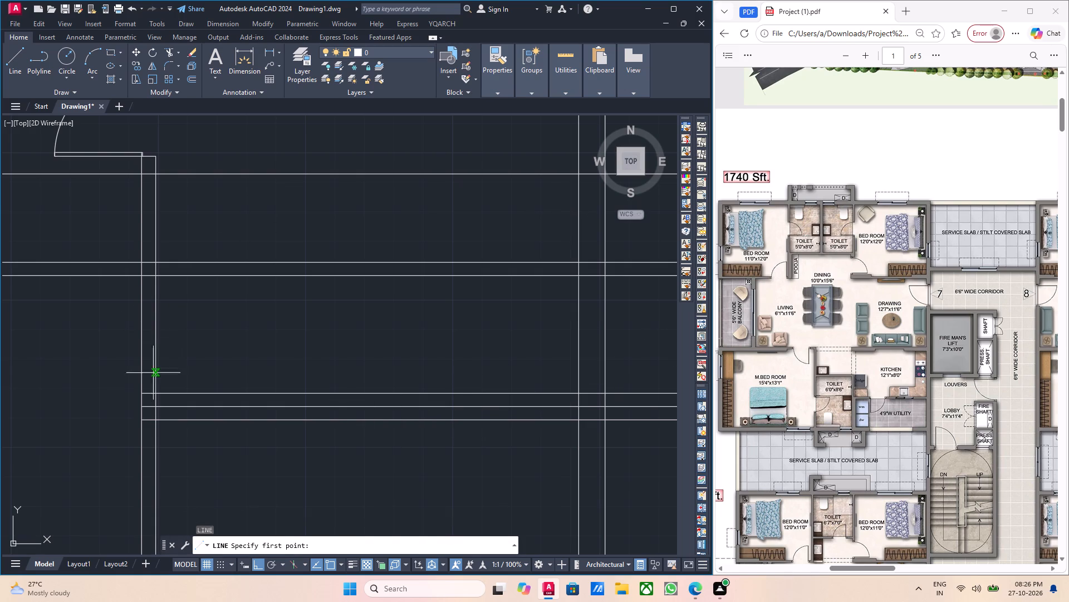
drag(154, 394, 159, 397)
click(578, 395)
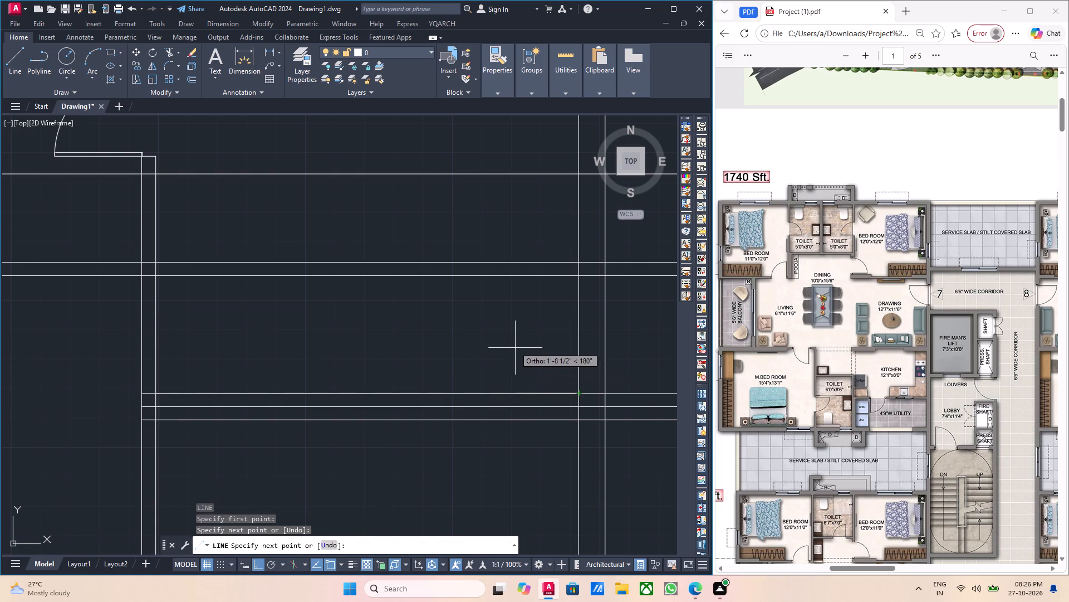
key(Escape)
Add a linear dimension across the right bedroom's inner width, just above the new offset line.
click(273, 48)
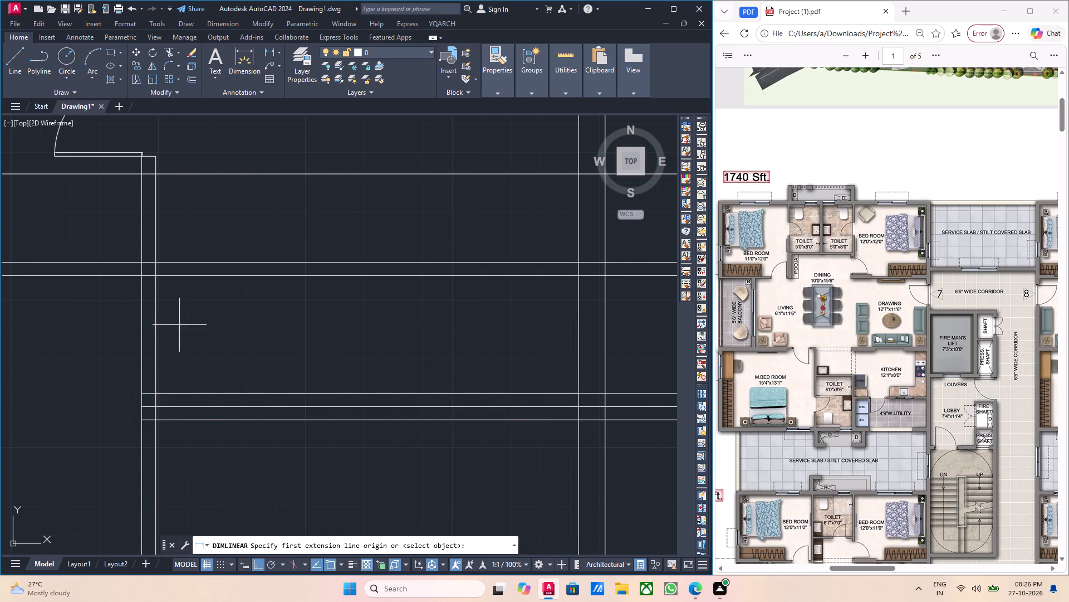
drag(157, 393, 167, 395)
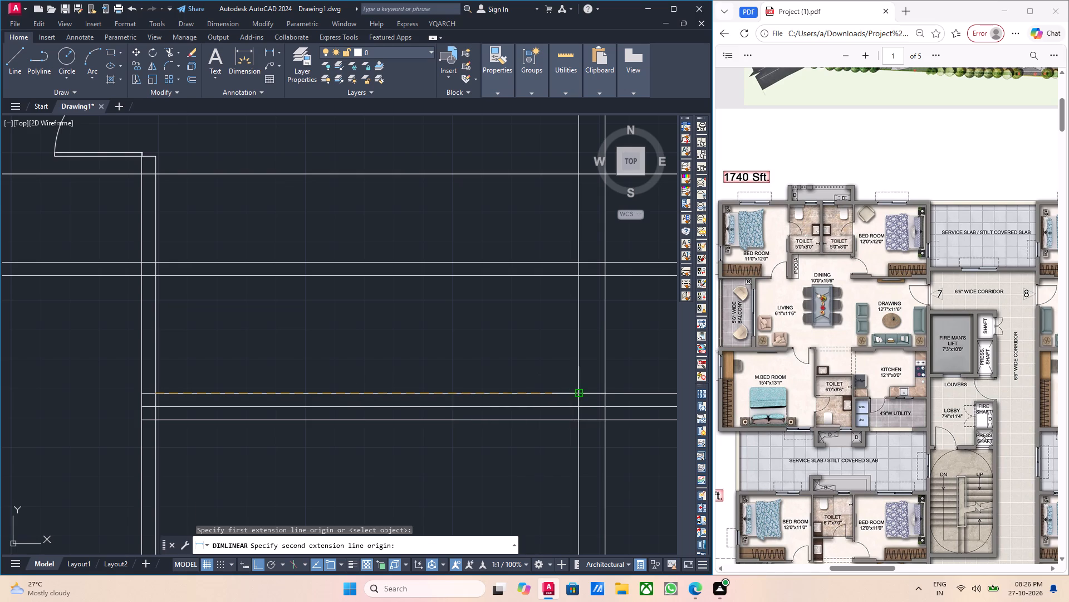
click(578, 395)
click(501, 358)
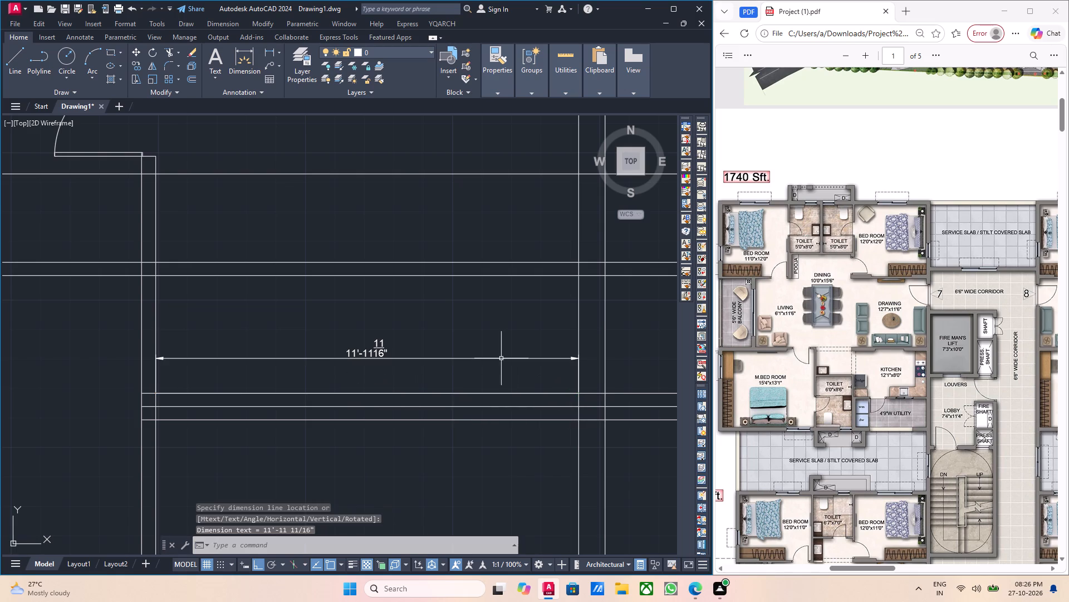
scroll(331, 370, up, 3)
key(Escape)
scroll(398, 378, down, 2)
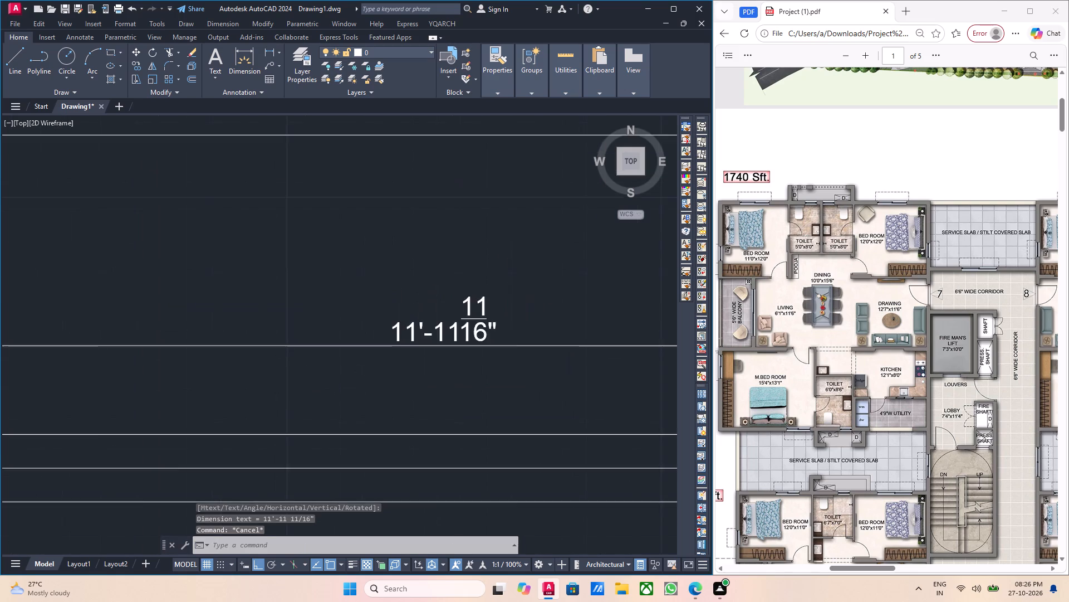
Draw the line between the right bedroom's side walls again, along the offset line above its bottom wall.
middle_drag(440, 433, 385, 377)
middle_drag(467, 348, 445, 351)
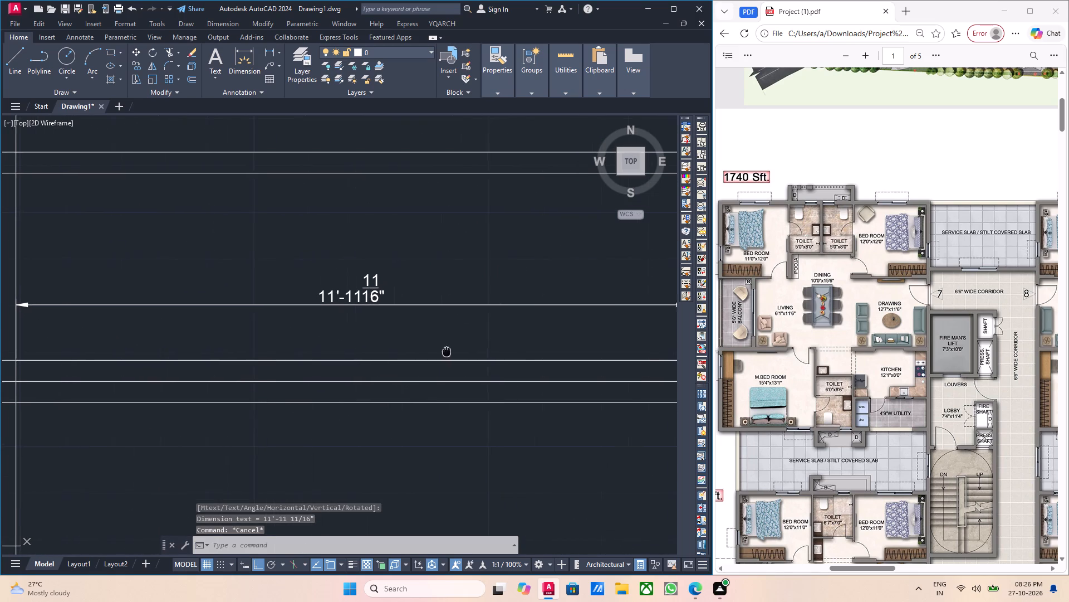
middle_drag(445, 351, 441, 351)
key(Escape)
middle_drag(448, 375, 398, 376)
key(l)
key(Return)
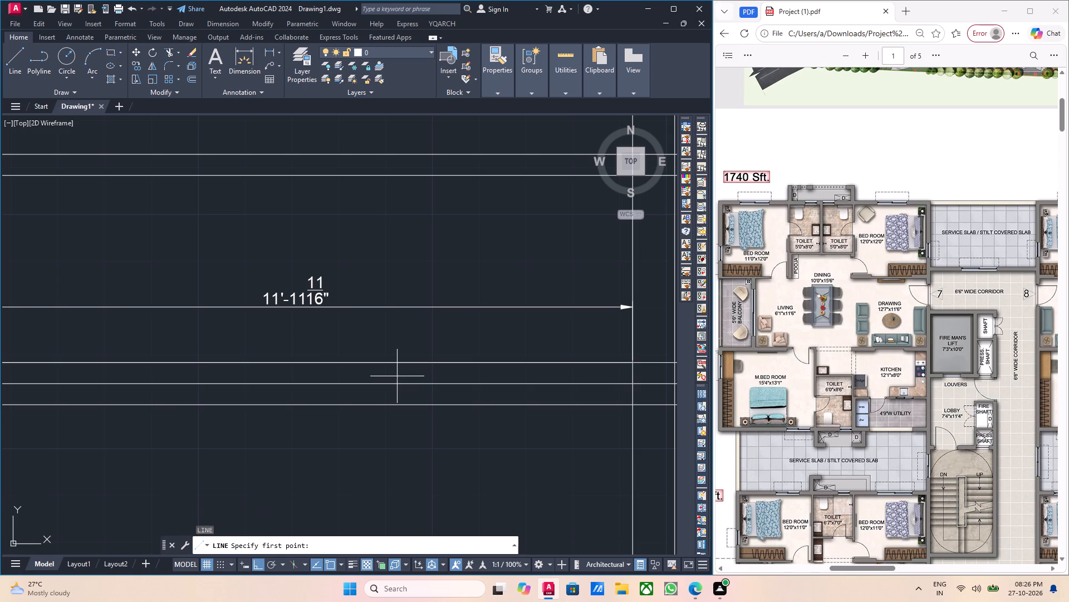
scroll(176, 370, down, 1)
middle_drag(168, 370, 242, 366)
click(116, 362)
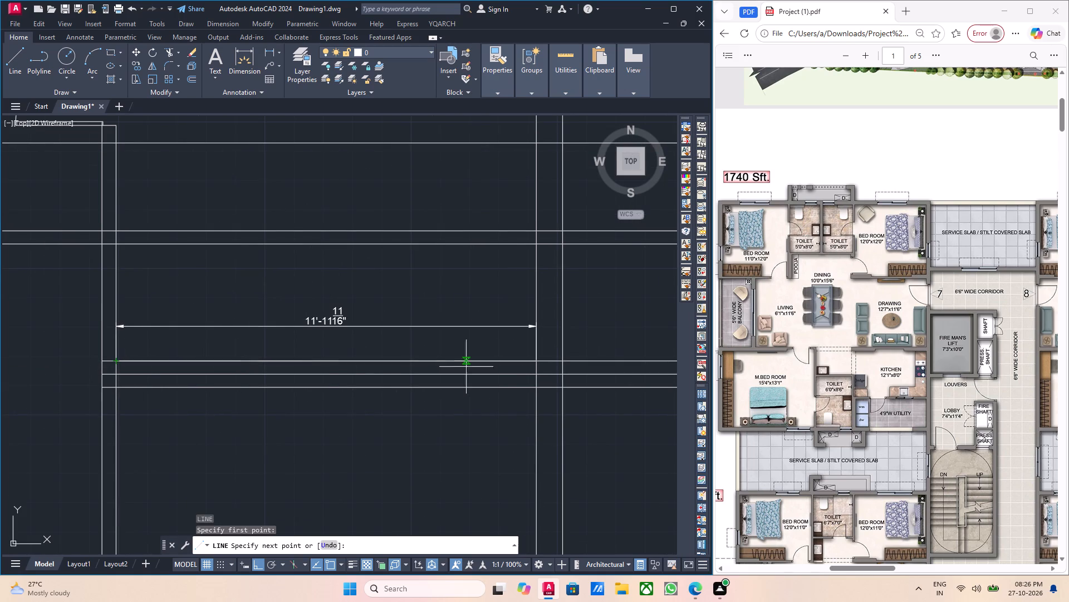
click(539, 362)
key(Escape)
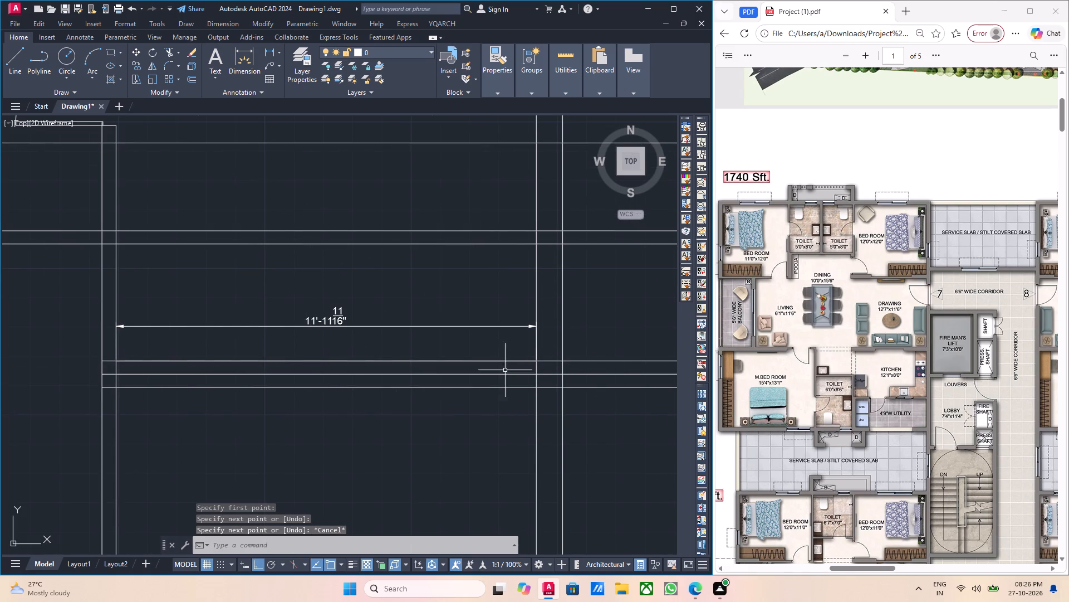
Draw a short vertical line from the midpoint of that line down to the lowest line of the bedroom's bottom wall.
key(l)
key(Return)
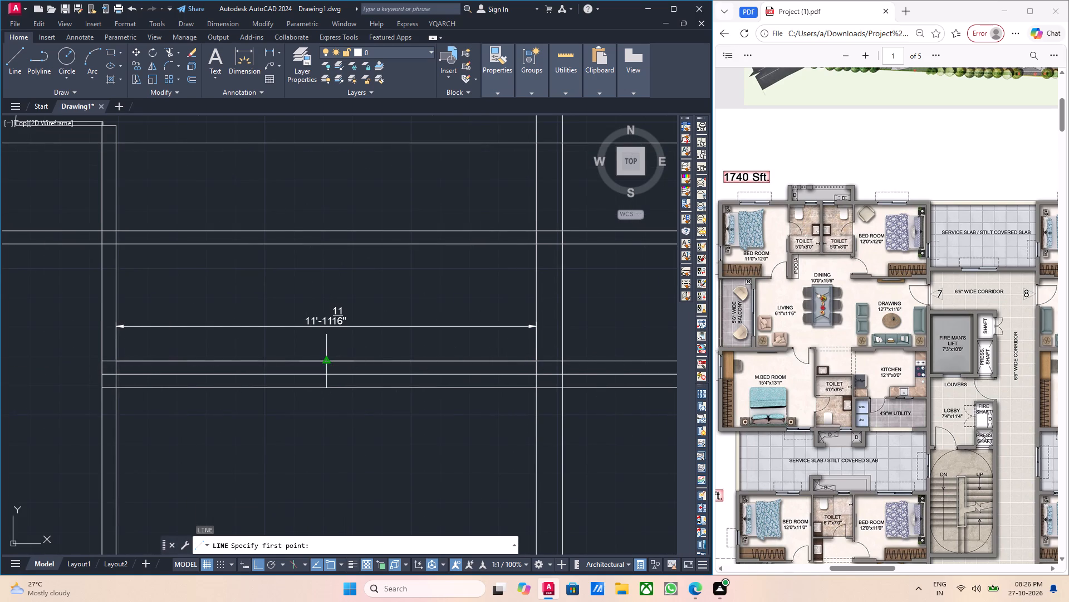
click(326, 363)
click(328, 385)
key(Escape)
Offset the short vertical line in the right bedroom's bottom wall by 3' to each side.
middle_drag(323, 363, 354, 407)
scroll(352, 404, up, 3)
drag(384, 433, 376, 435)
click(364, 435)
middle_drag(445, 468, 422, 458)
key(o)
key(Return)
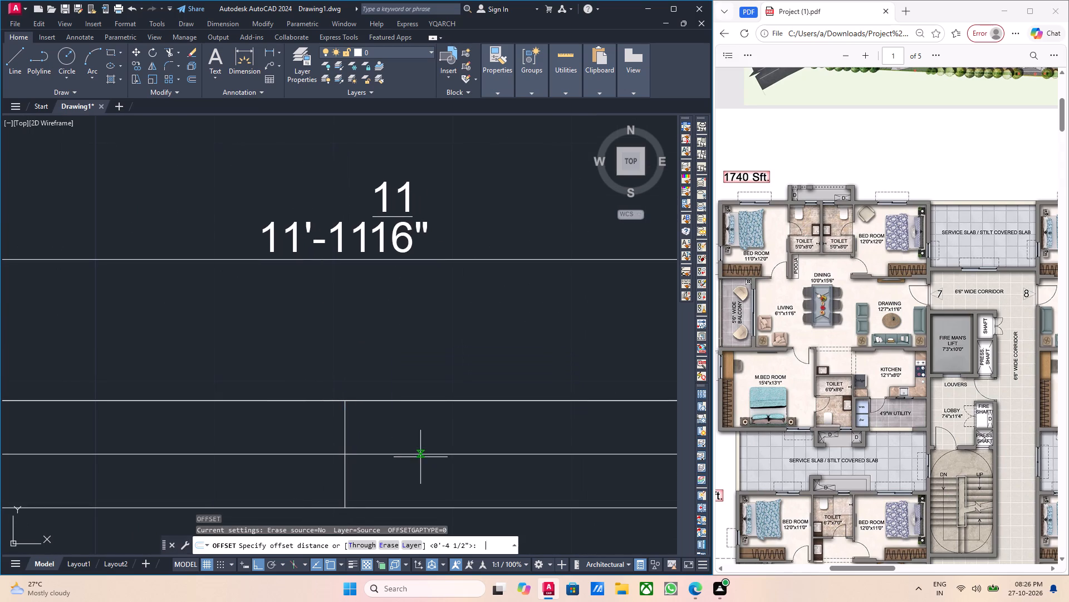
click(344, 402)
text(3')
key(Return)
scroll(257, 402, down, 3)
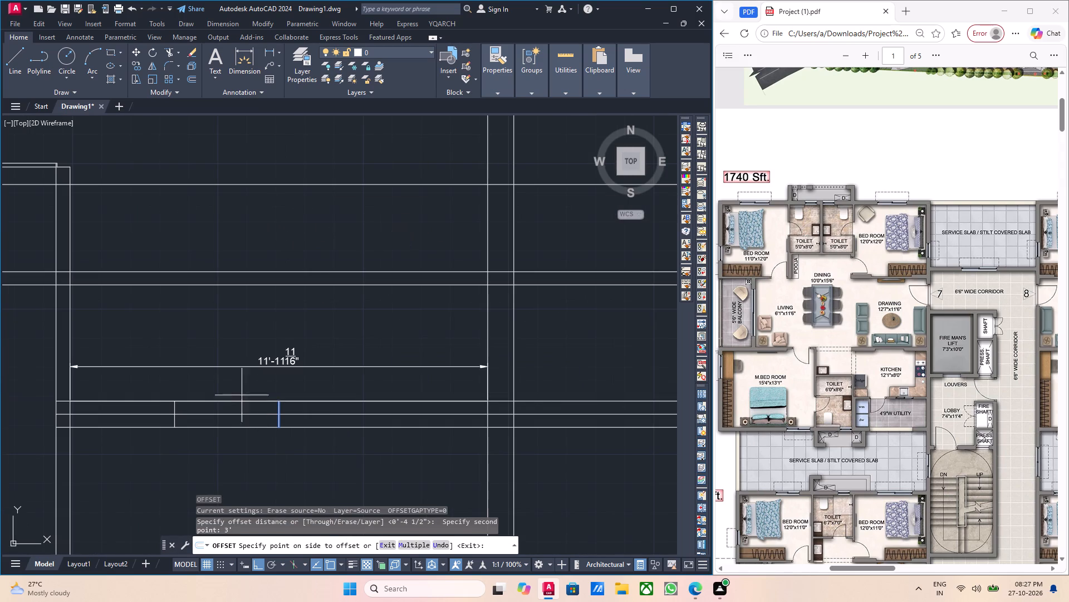
click(229, 391)
scroll(266, 420, up, 2)
click(289, 392)
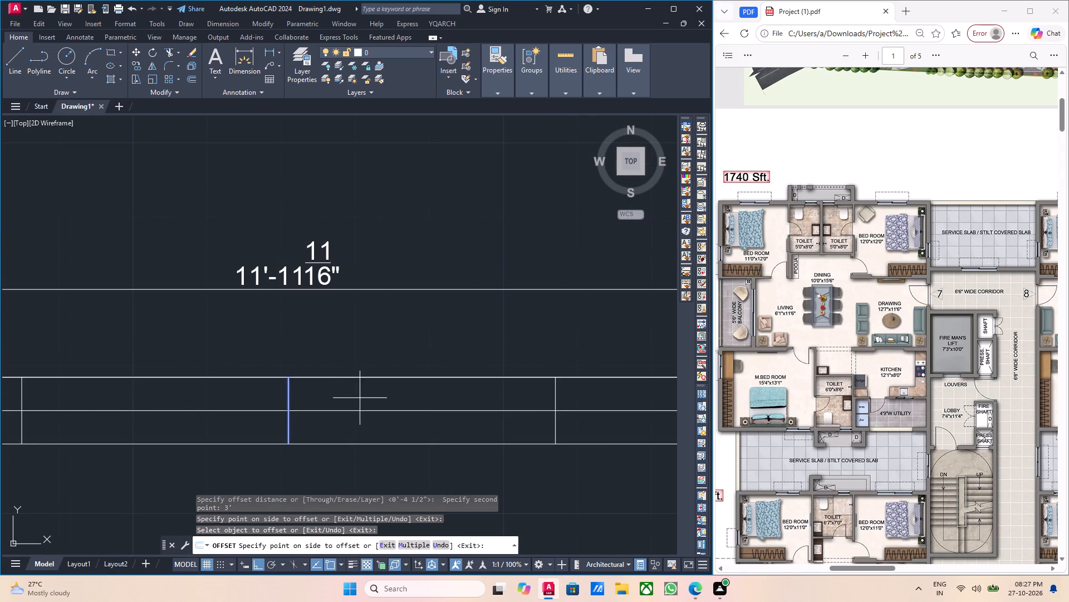
click(361, 398)
scroll(361, 398, down, 2)
key(Escape)
Trim the wall's upper line between the two offset verticals, and the upper half of the centre vertical line.
middle_drag(360, 402, 415, 393)
middle_drag(349, 392, 380, 392)
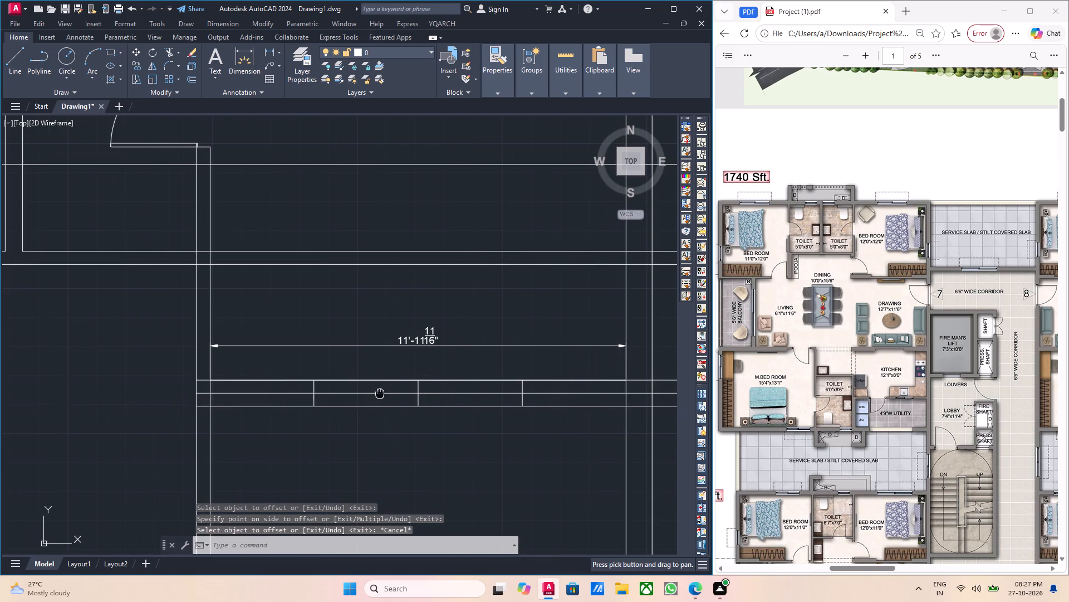
scroll(372, 390, up, 2)
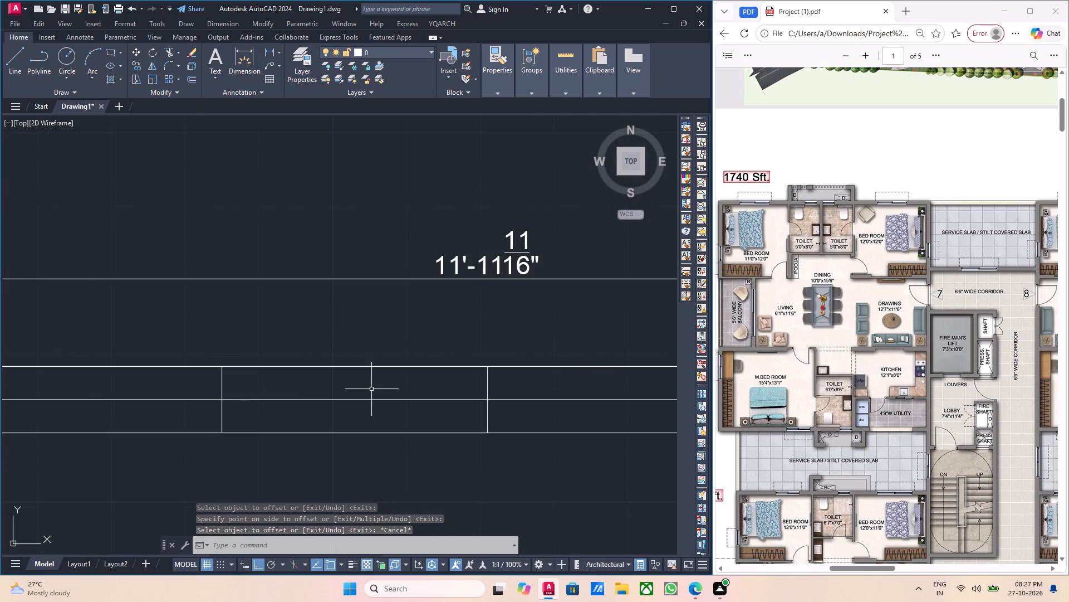
text(tr)
key(Return)
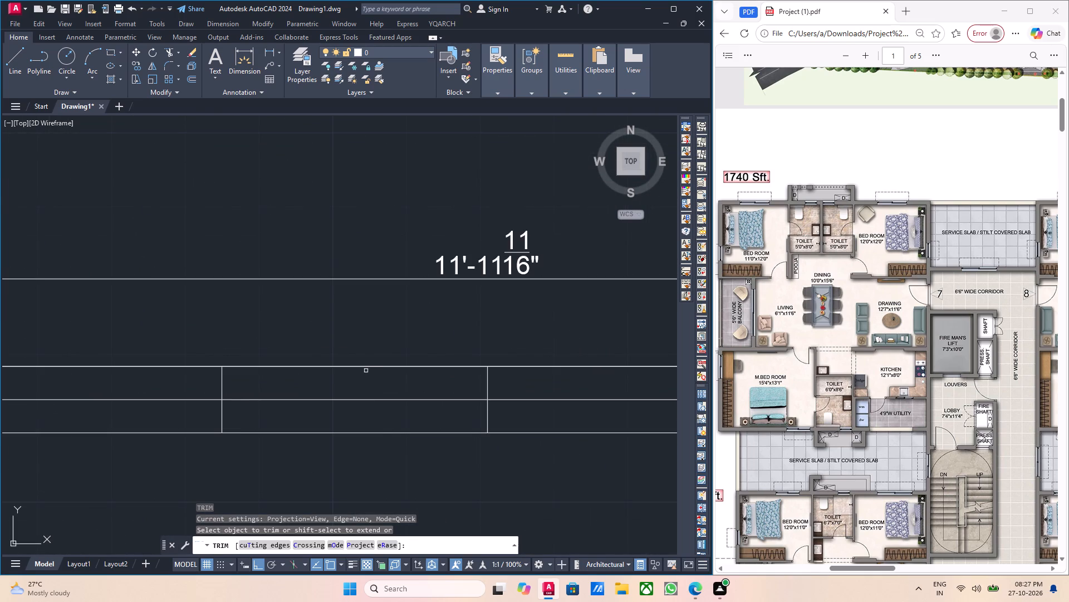
click(367, 368)
click(383, 367)
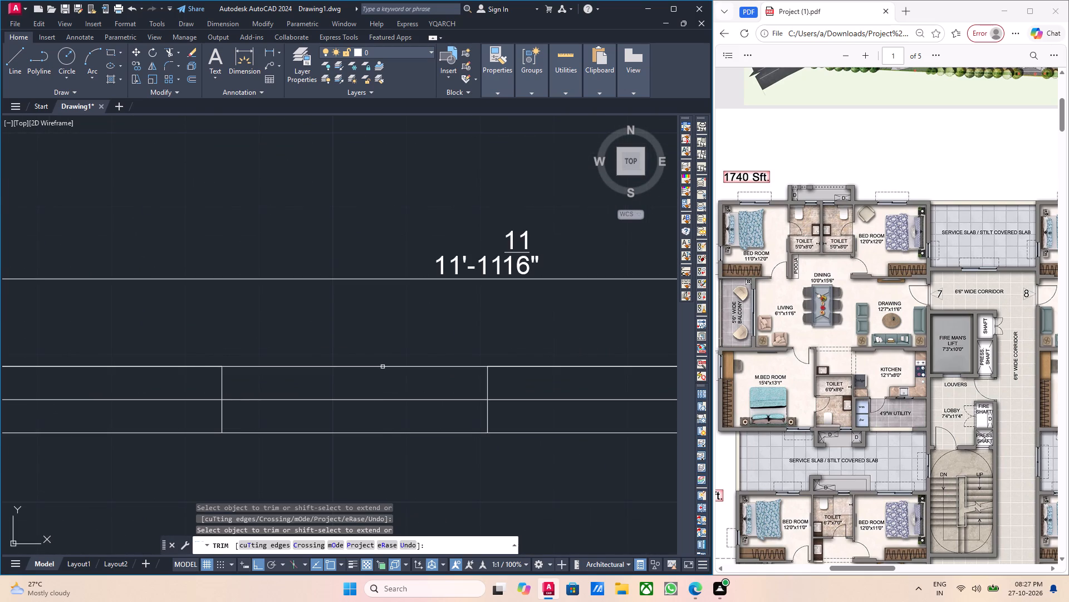
click(383, 366)
scroll(383, 366, down, 1)
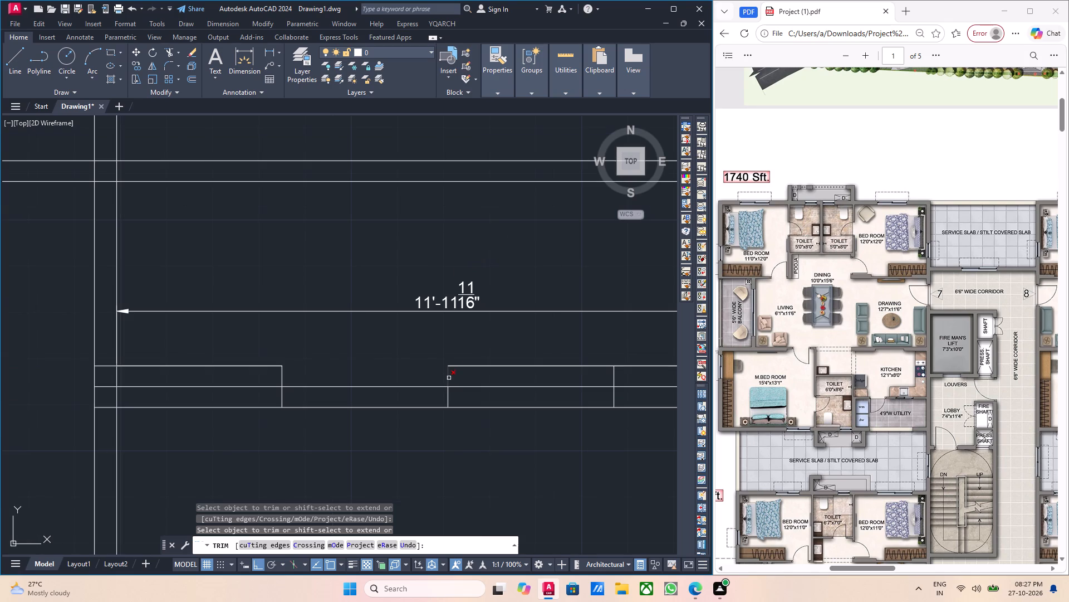
click(476, 366)
click(476, 366)
click(476, 366)
click(449, 373)
click(431, 373)
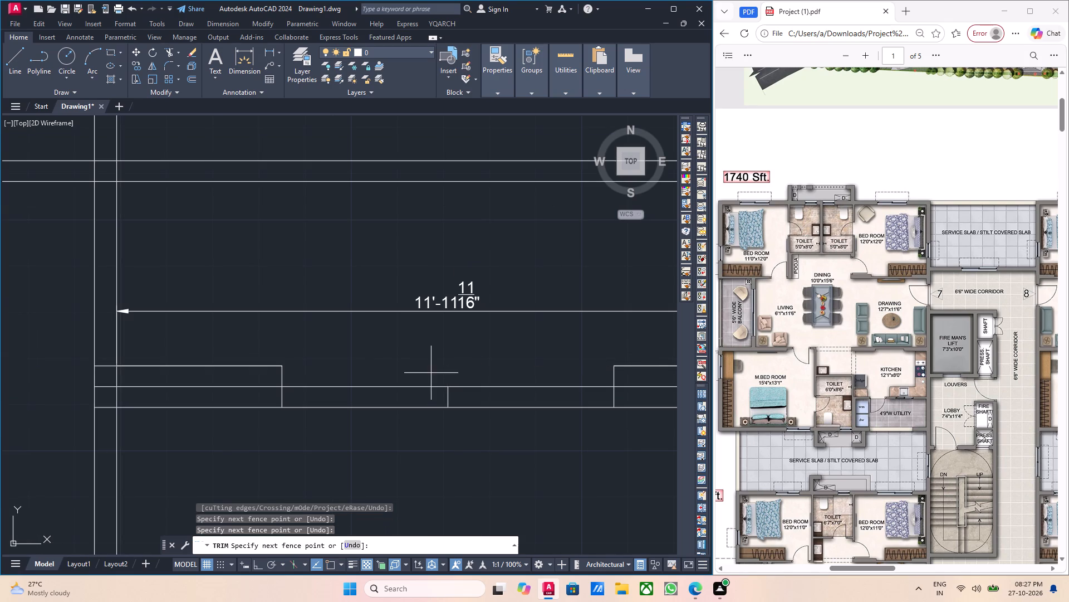
click(390, 358)
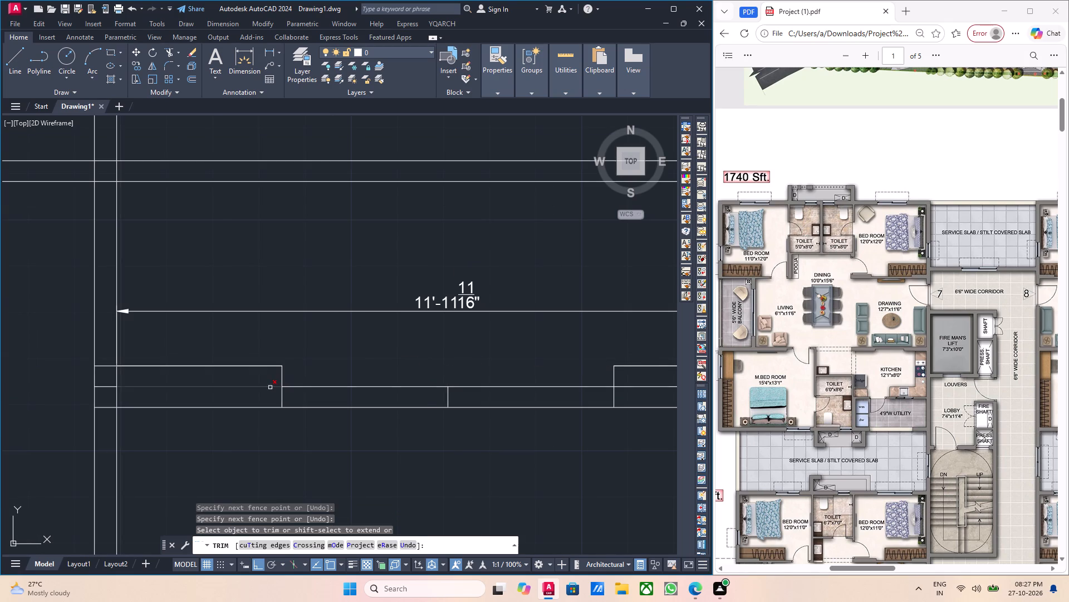
Trim the middle line outside the two offset verticals and the lower halves of all three verticals to leave a clean recess outline.
click(270, 387)
click(282, 392)
middle_drag(404, 406, 377, 404)
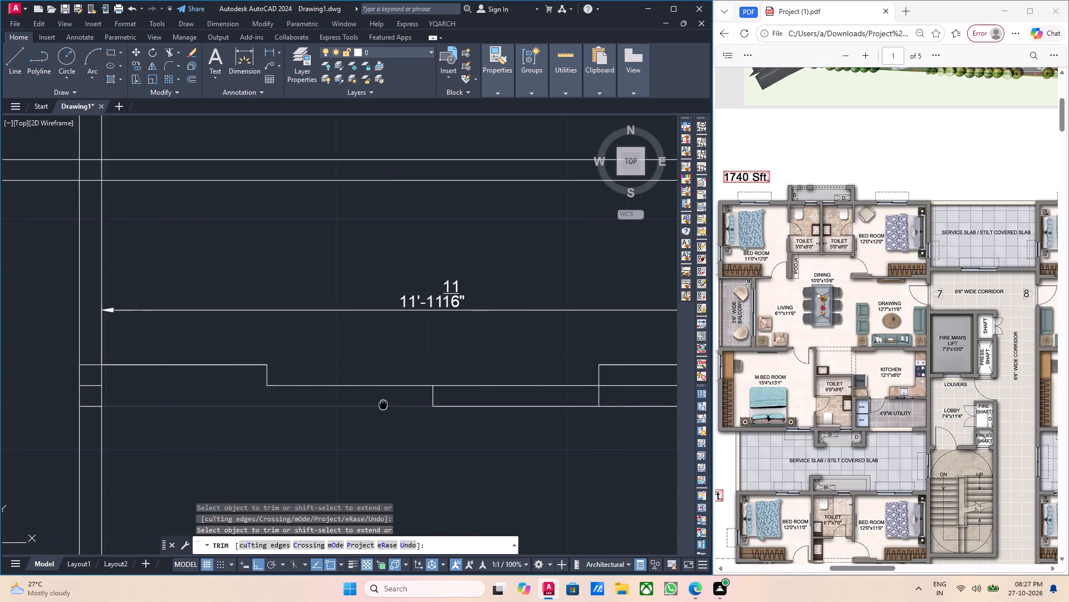
middle_drag(377, 404, 324, 397)
scroll(367, 396, up, 2)
drag(396, 387, 361, 385)
click(336, 385)
scroll(376, 388, down, 2)
click(402, 388)
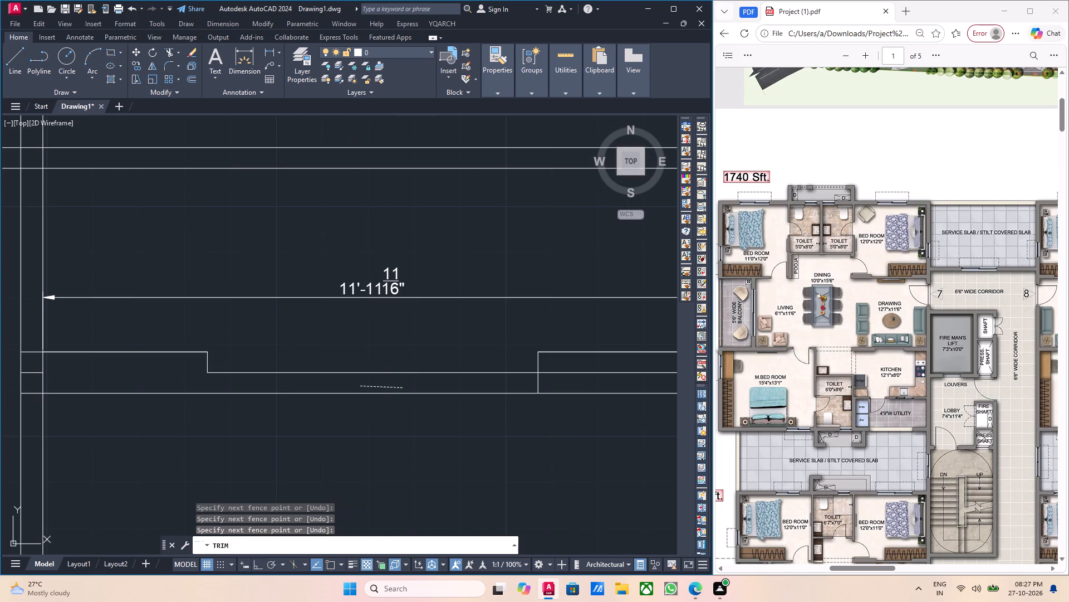
middle_drag(435, 386, 389, 384)
scroll(491, 381, up, 2)
drag(474, 383, 546, 357)
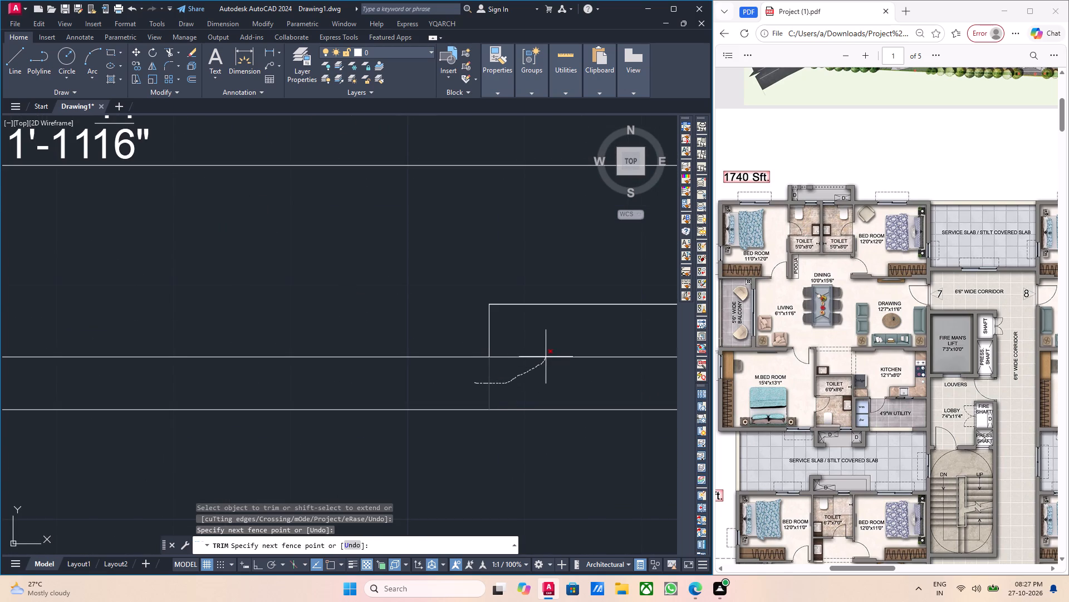
drag(546, 357, 553, 344)
scroll(553, 344, down, 2)
key(Escape)
Delete the linear dimension across the right bedroom's inner width.
scroll(553, 344, down, 3)
middle_drag(562, 358, 500, 378)
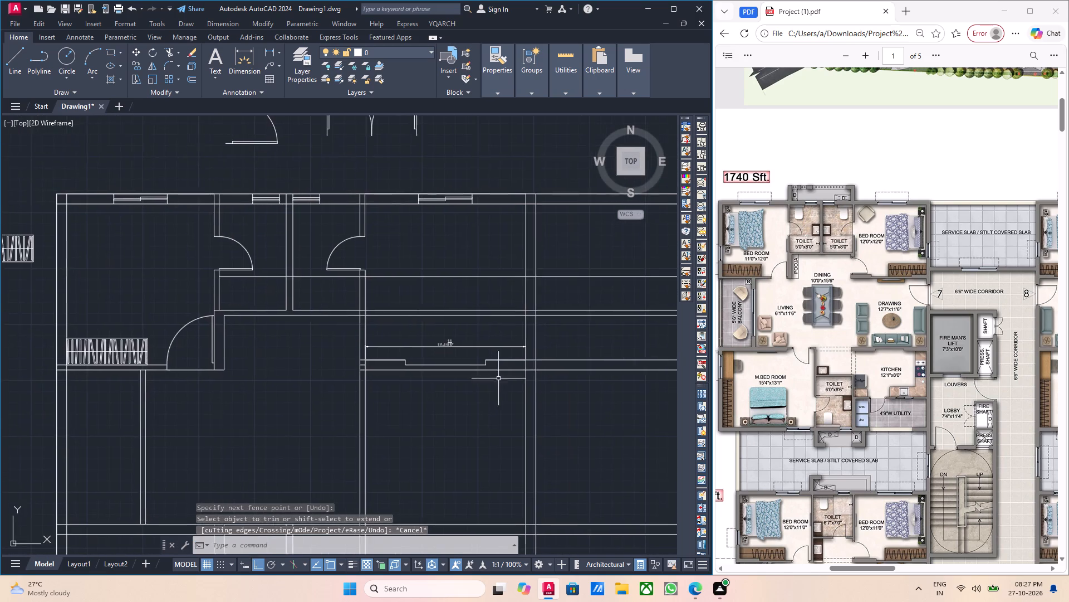
scroll(483, 357, up, 3)
drag(386, 348, 381, 339)
click(326, 299)
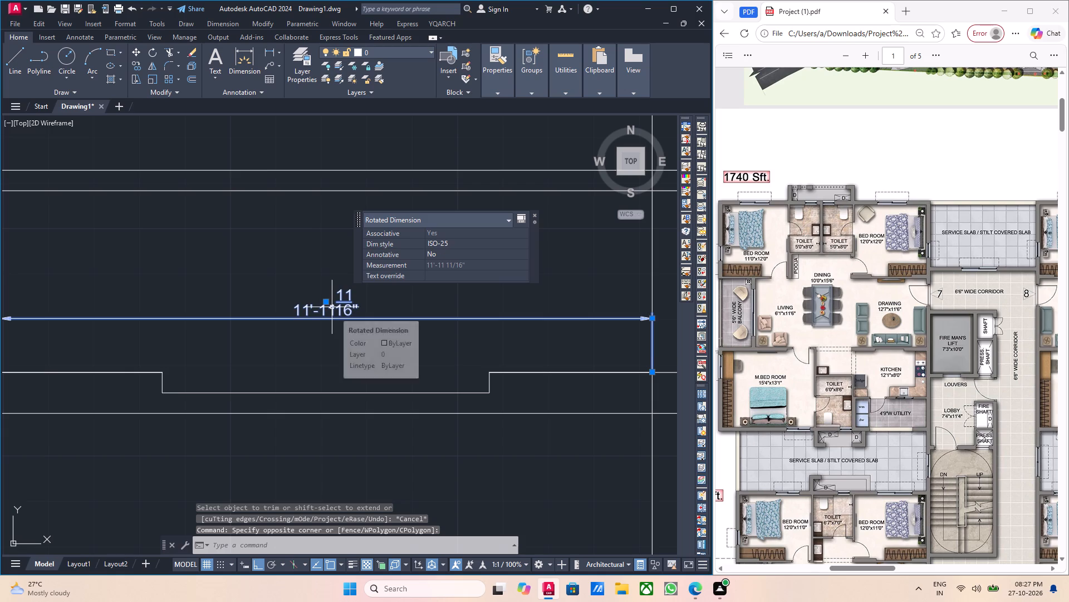
key(Delete)
Copy the left bedroom's wardrobe from its lower-right corner to where the recess line meets the right bedroom's right wall inner face.
scroll(332, 307, down, 3)
middle_drag(332, 313, 335, 351)
middle_drag(275, 346, 318, 333)
middle_drag(263, 338, 317, 347)
middle_drag(251, 352, 328, 355)
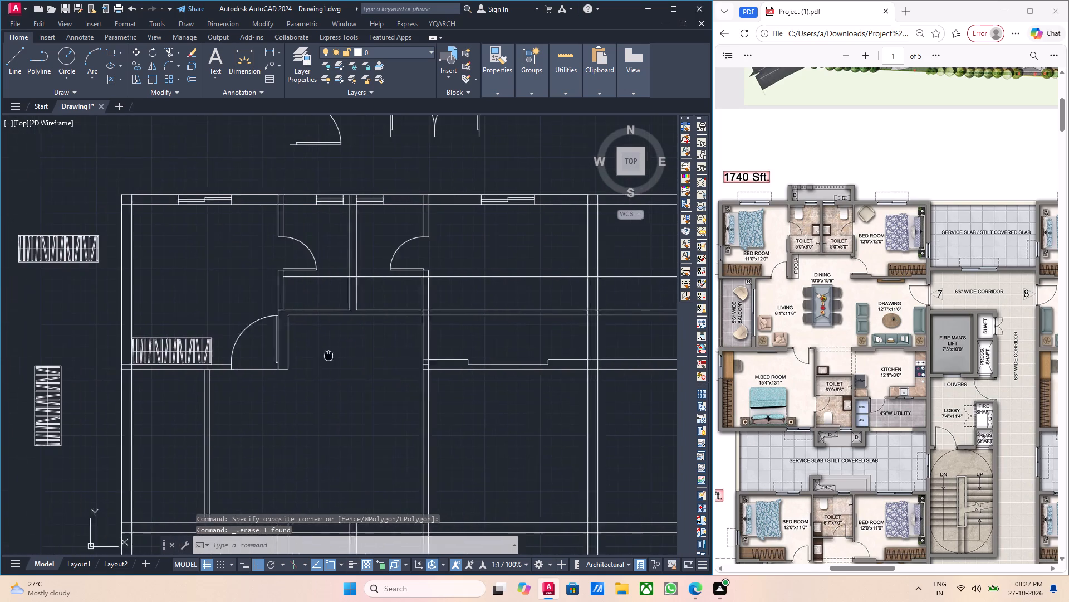
middle_drag(328, 355, 347, 350)
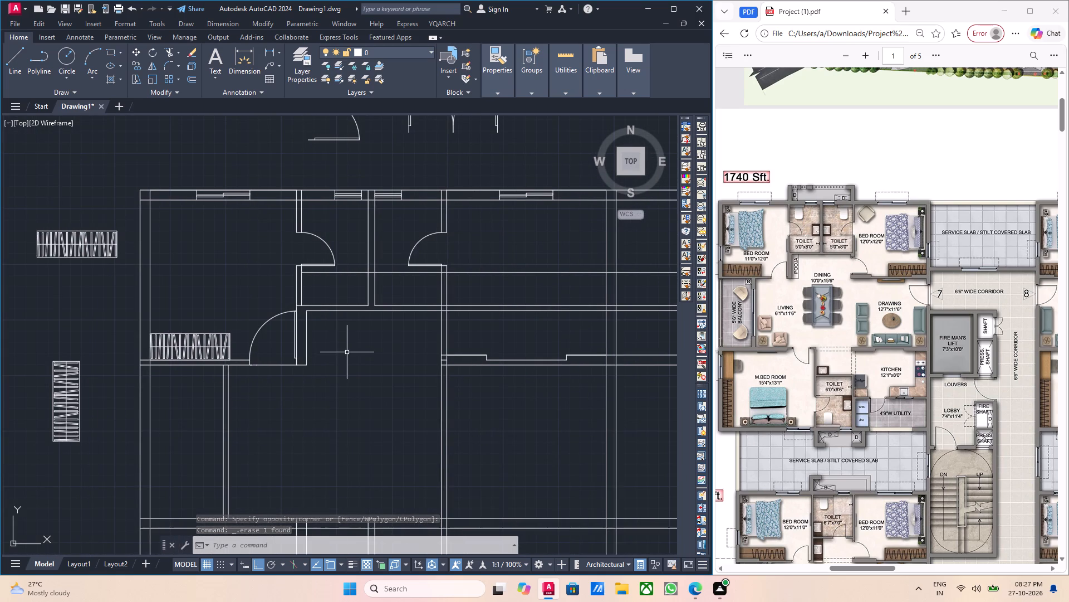
middle_drag(349, 353, 366, 355)
scroll(81, 394, up, 1)
middle_drag(115, 388, 124, 385)
middle_drag(127, 355, 145, 450)
middle_drag(192, 299, 199, 343)
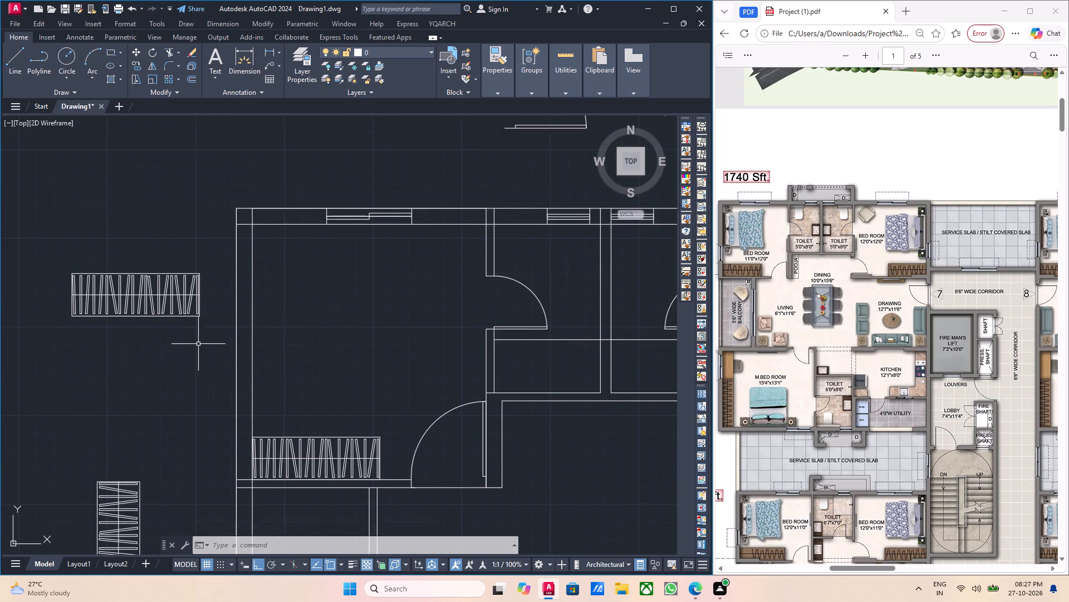
scroll(205, 336, up, 1)
scroll(205, 336, down, 3)
middle_drag(263, 367, 241, 345)
scroll(246, 357, up, 4)
scroll(252, 360, down, 1)
drag(272, 371, 256, 363)
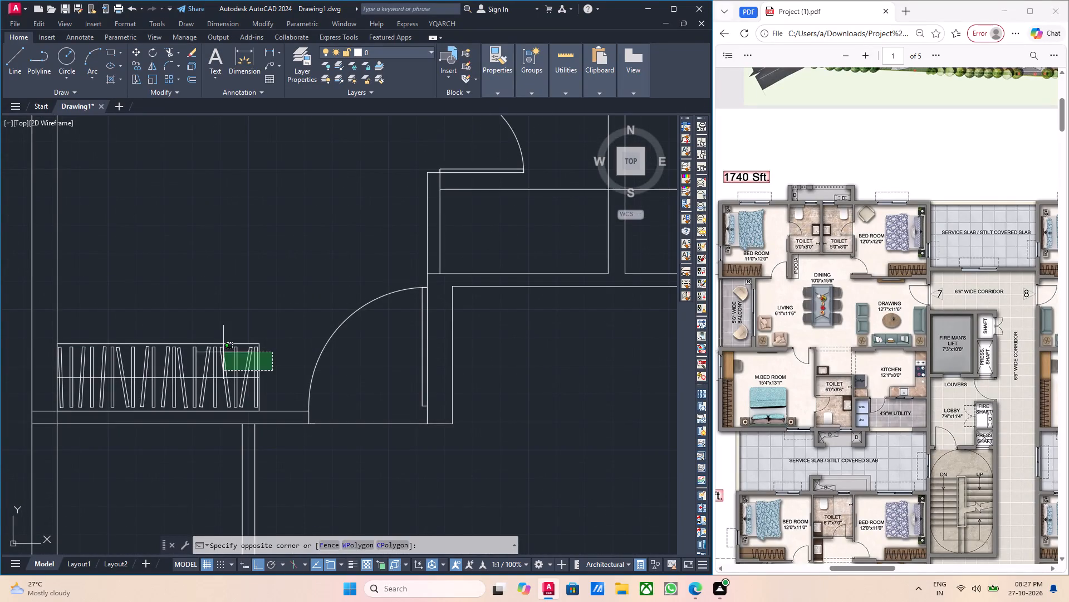
click(213, 348)
middle_drag(298, 360, 235, 342)
text(co)
key(Return)
scroll(215, 405, up, 3)
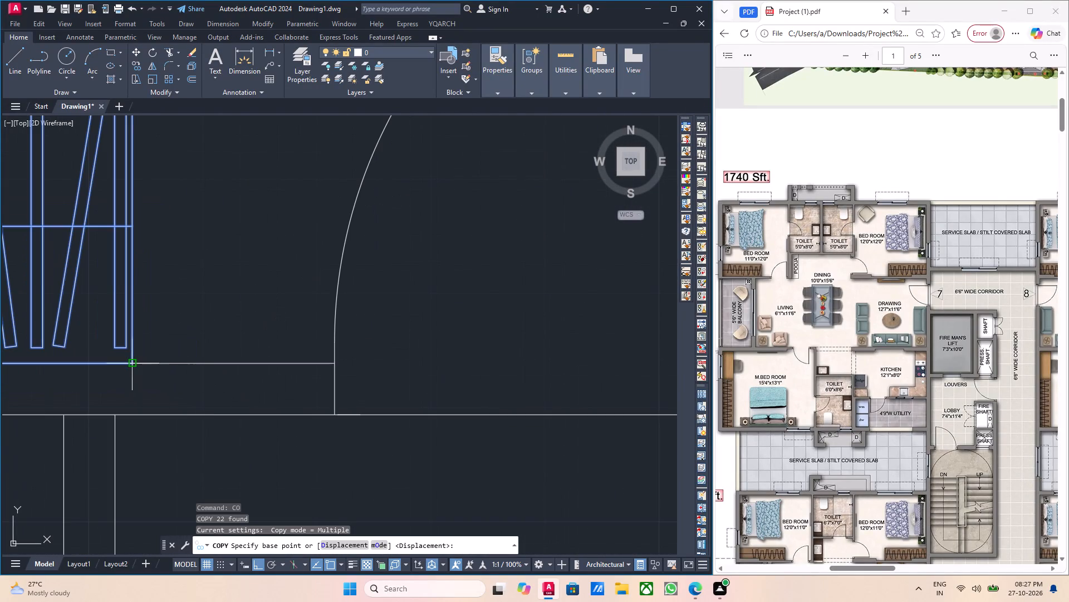
click(129, 366)
scroll(183, 369, down, 7)
middle_drag(426, 374, 346, 362)
scroll(219, 362, up, 3)
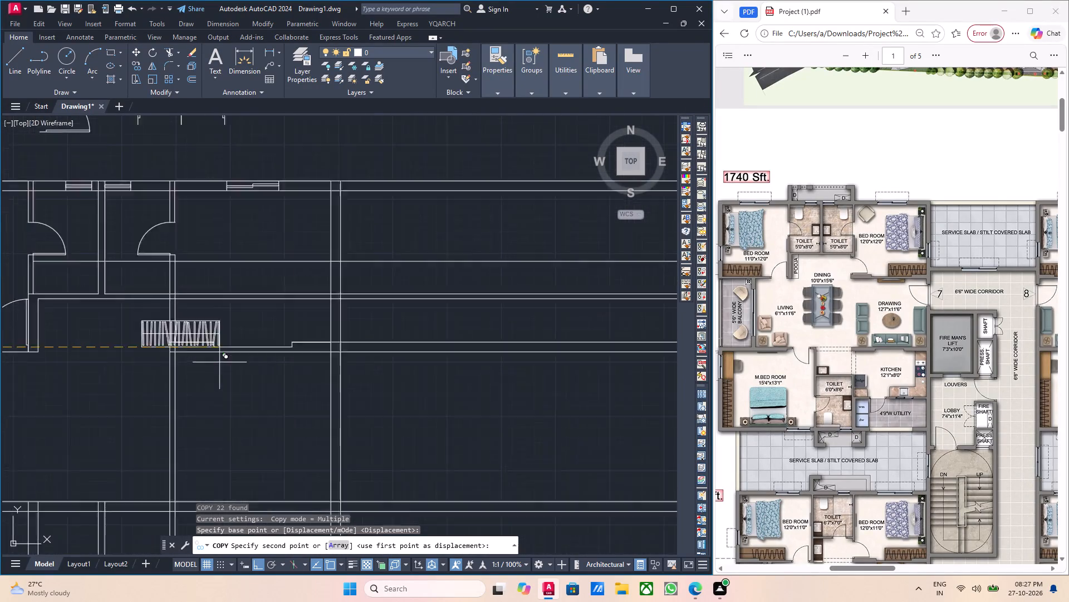
middle_drag(374, 334, 312, 332)
scroll(348, 330, up, 2)
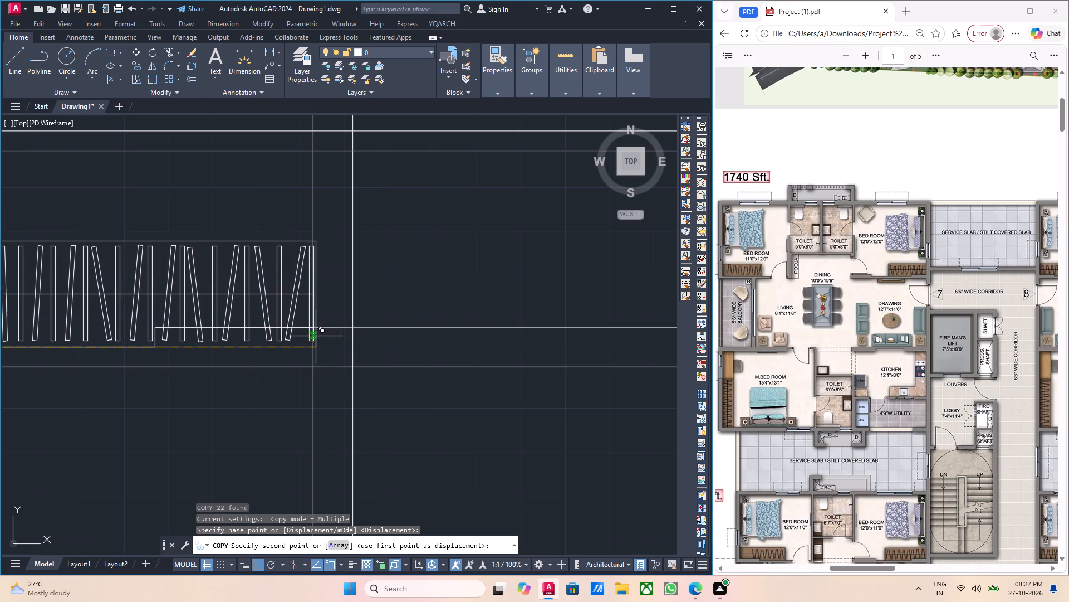
click(312, 346)
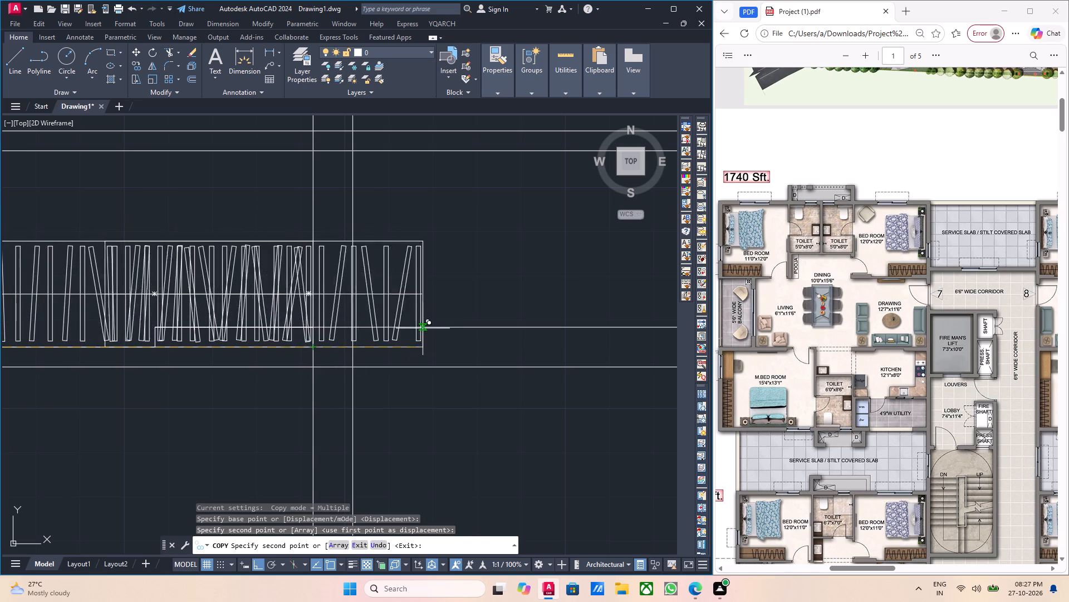
key(Escape)
Trim the copied wardrobe's bottom line between the recess's right edge and the bedroom's right wall.
middle_drag(381, 319, 453, 310)
middle_drag(288, 340, 309, 342)
scroll(246, 343, up, 2)
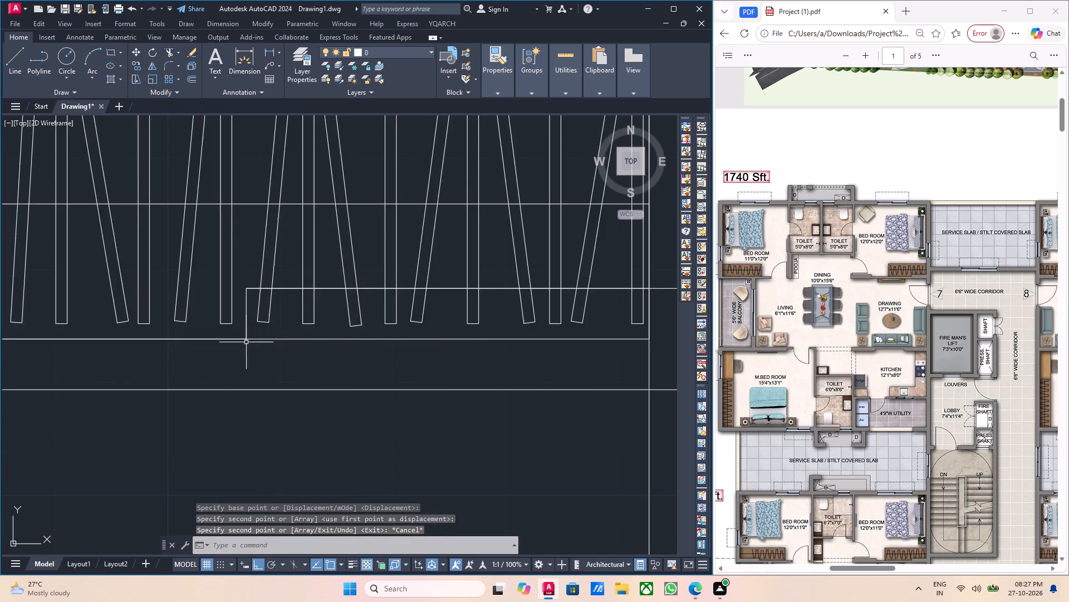
scroll(321, 332, up, 1)
middle_drag(321, 332, 268, 336)
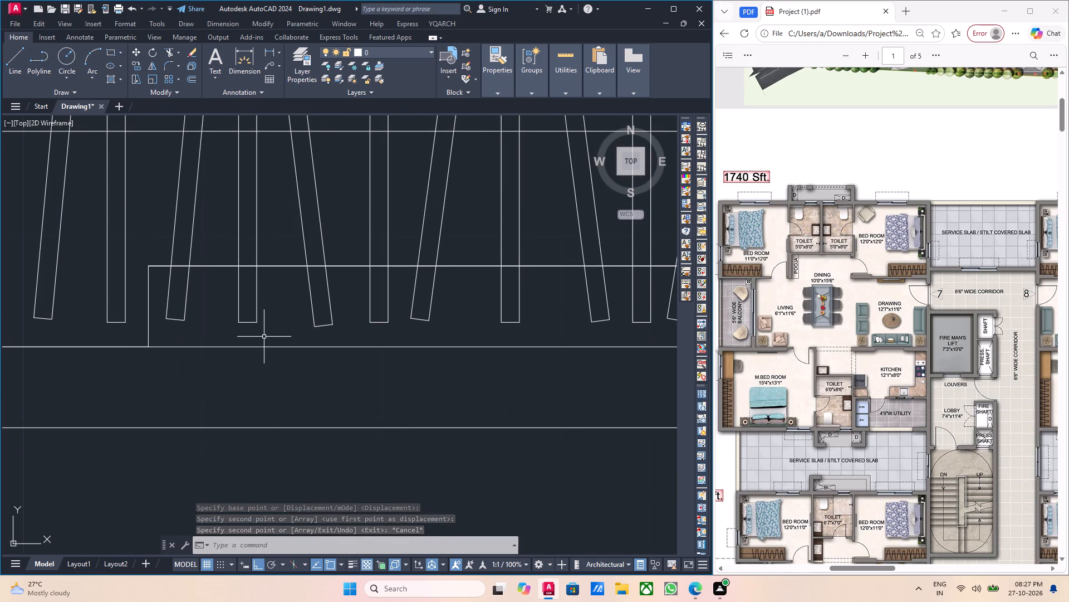
text(tr)
key(Return)
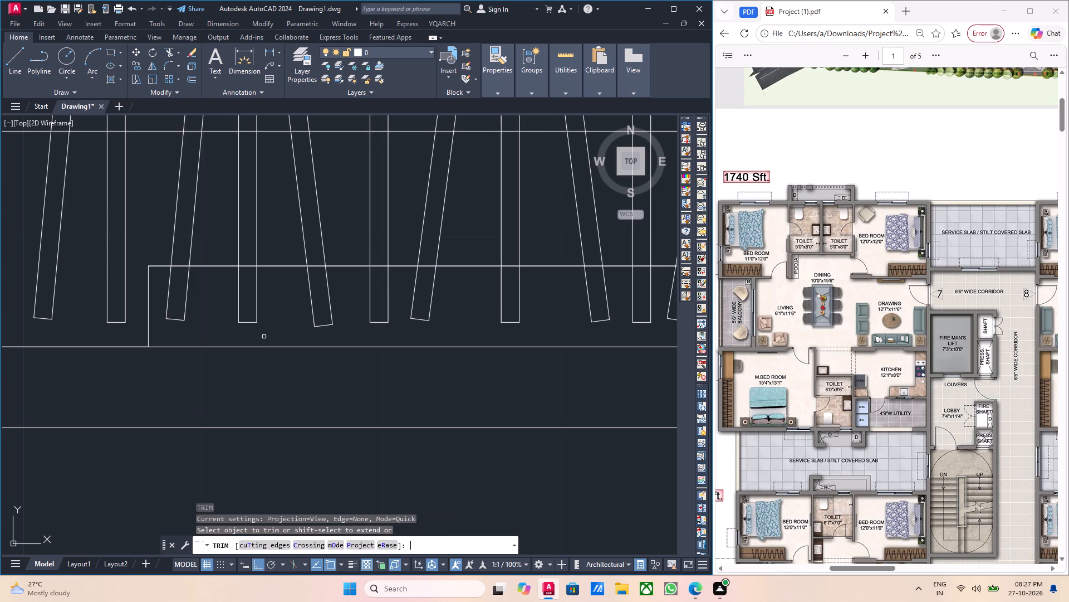
scroll(263, 337, up, 1)
scroll(263, 337, down, 2)
middle_drag(314, 356, 270, 362)
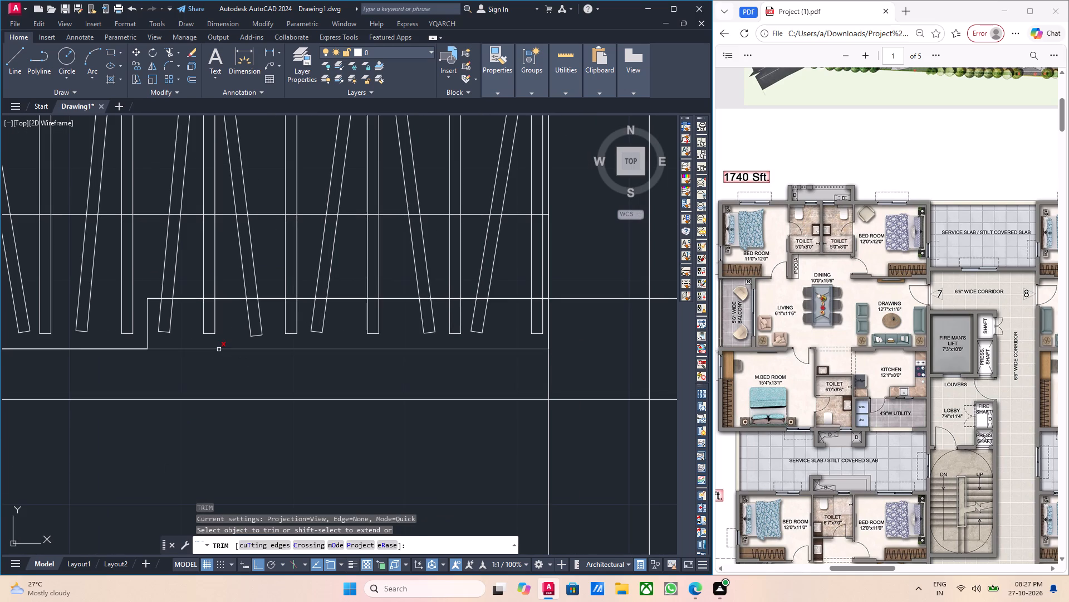
click(219, 349)
Trim away the bottom end edges of the wardrobe hangers that extend below the raised wall line right of the recess.
middle_drag(300, 348, 242, 369)
scroll(480, 343, up, 2)
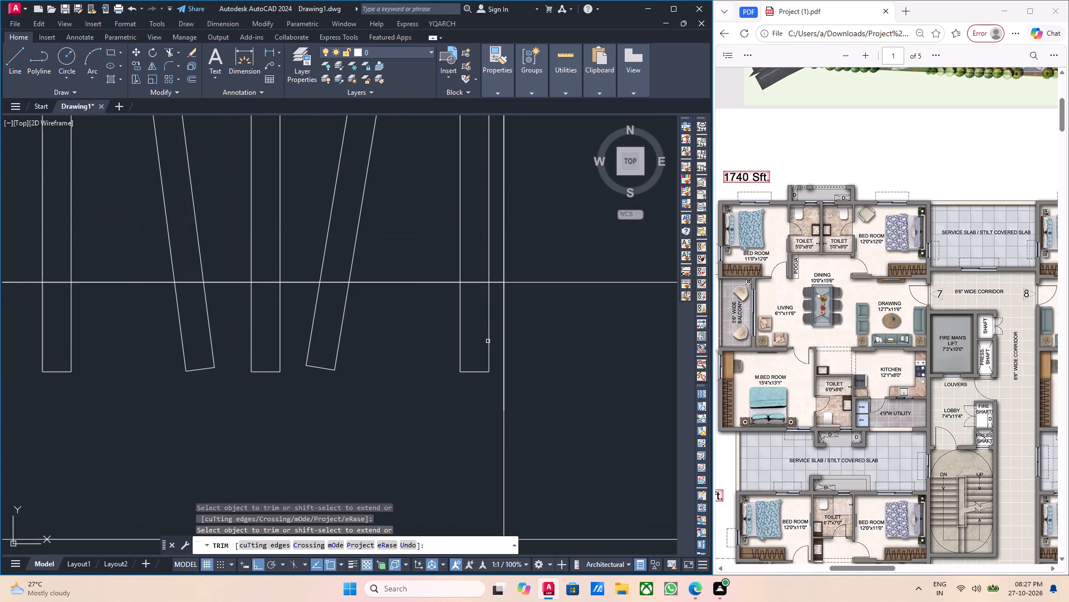
click(473, 372)
click(316, 365)
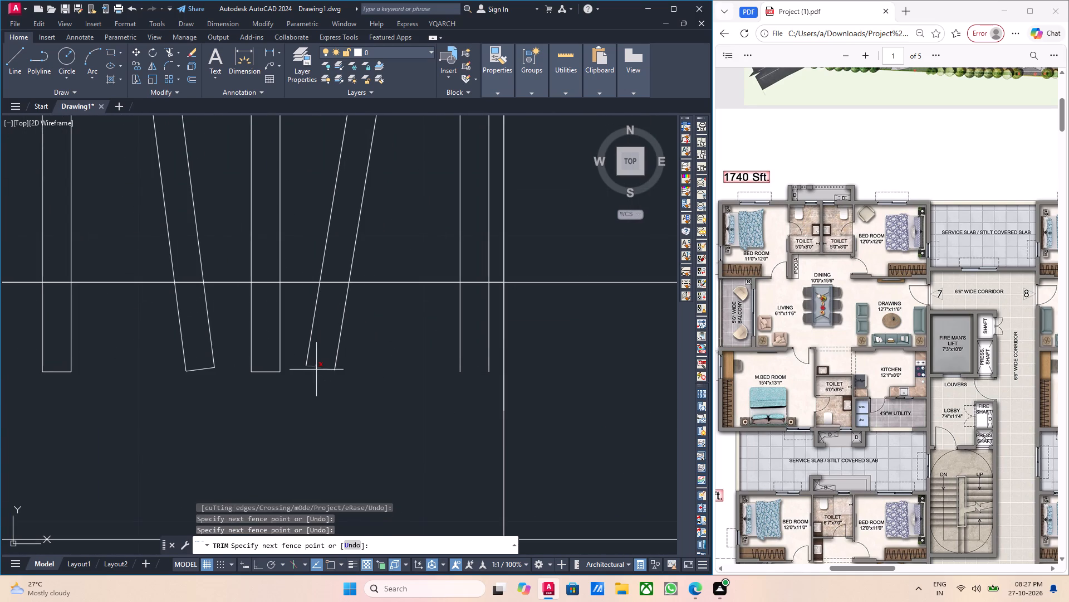
click(316, 370)
click(273, 372)
click(202, 371)
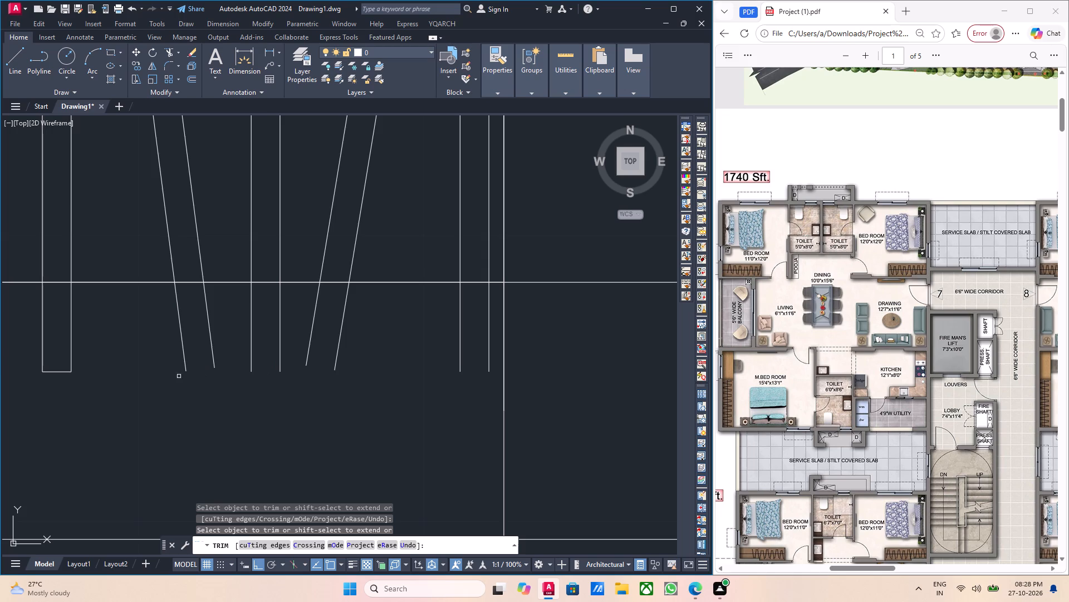
scroll(128, 387, down, 2)
middle_drag(129, 389, 283, 373)
scroll(148, 370, down, 1)
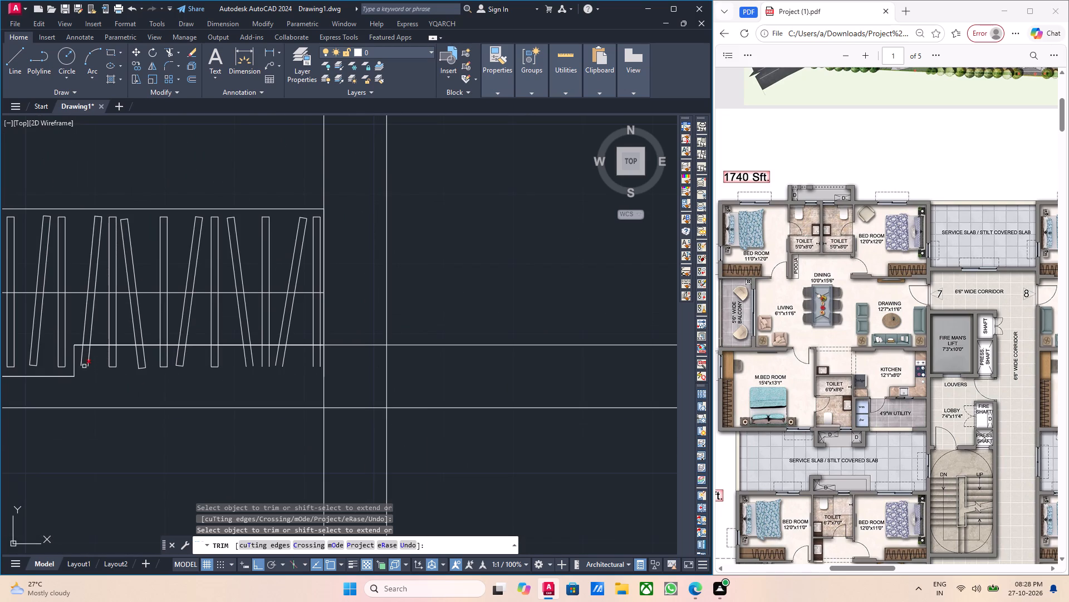
scroll(89, 366, up, 2)
click(72, 366)
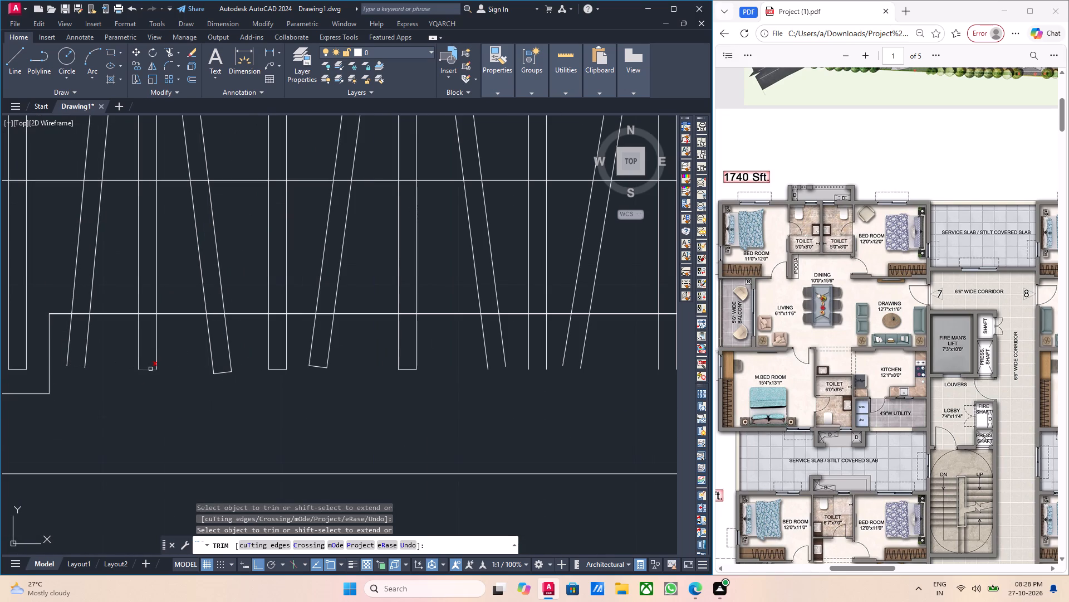
click(150, 369)
click(227, 374)
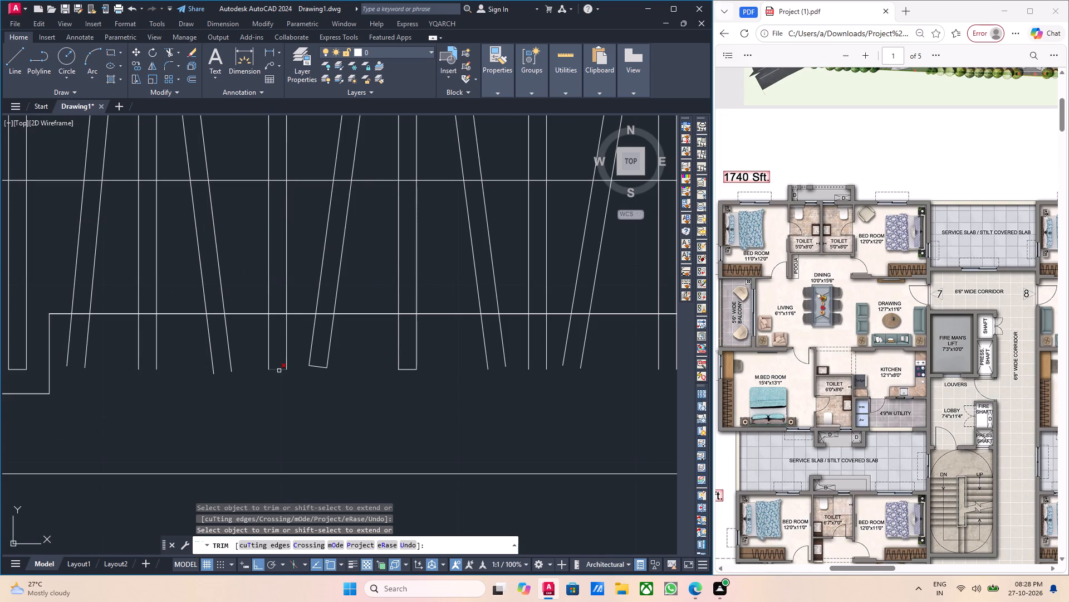
click(279, 371)
click(321, 366)
click(405, 368)
Trim the remaining hanger sides below the raised wall line, cutting across them all from the right wall to the recess edge.
scroll(405, 370, down, 2)
middle_drag(471, 373, 375, 394)
scroll(413, 389, up, 3)
click(420, 372)
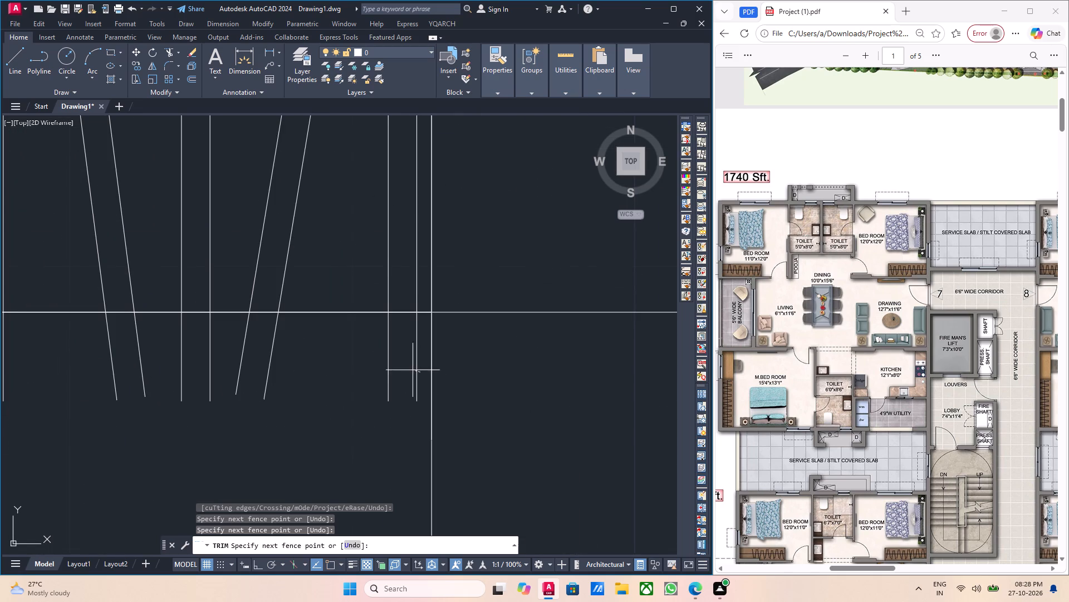
scroll(224, 359, down, 3)
middle_drag(179, 370, 349, 363)
scroll(200, 358, up, 2)
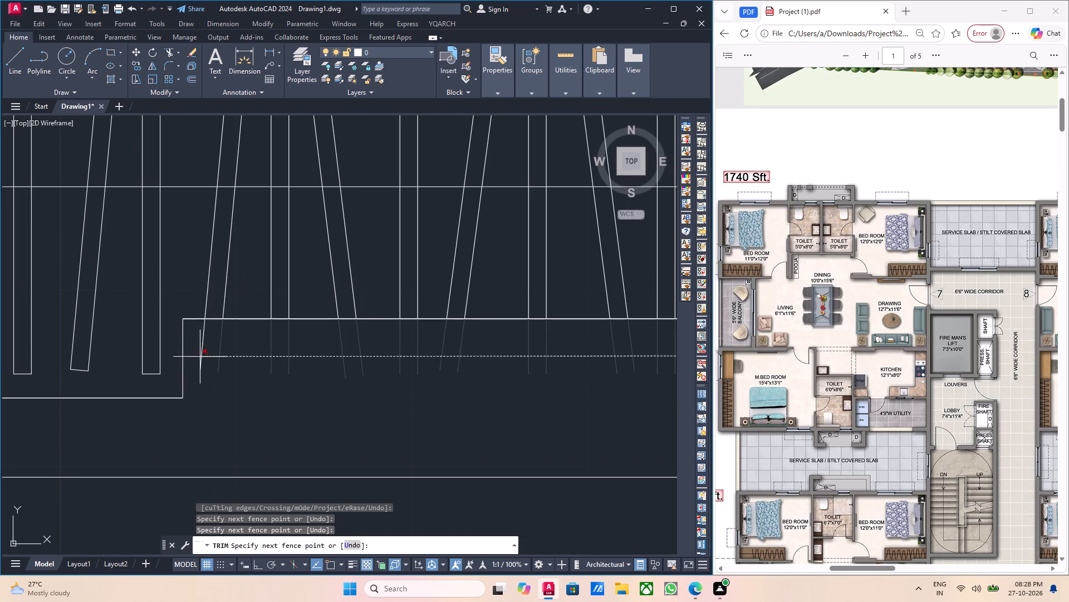
click(197, 353)
scroll(203, 356, down, 2)
key(Escape)
scroll(204, 356, down, 2)
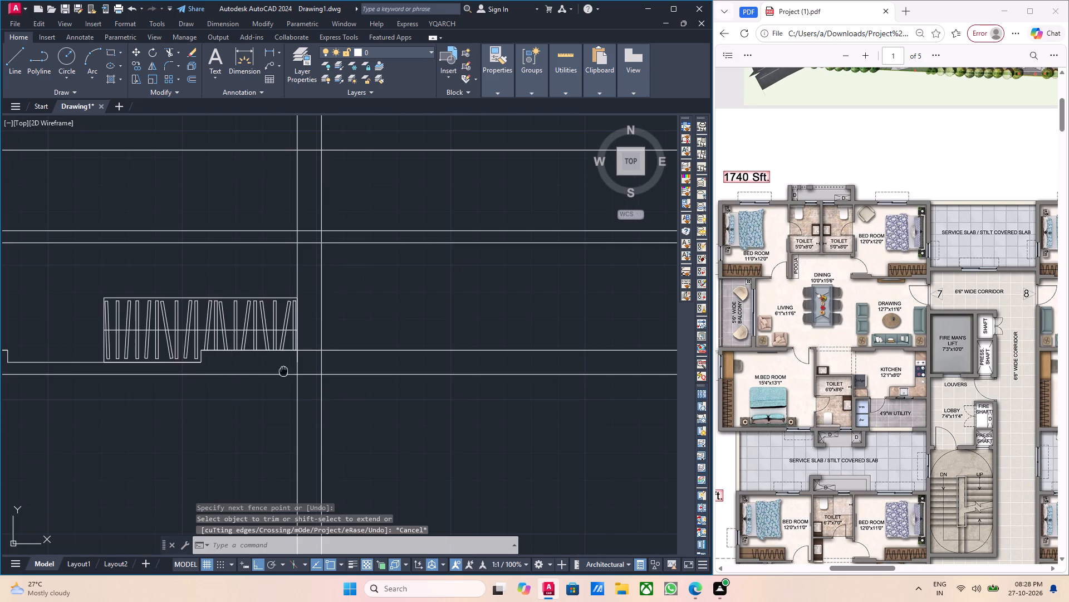
middle_click(283, 371)
middle_drag(236, 368, 255, 368)
middle_drag(243, 371, 309, 372)
key(Escape)
Trim the pair of wall lines and the single horizontal line above them that cross the right bedroom's interior.
scroll(229, 347, down, 2)
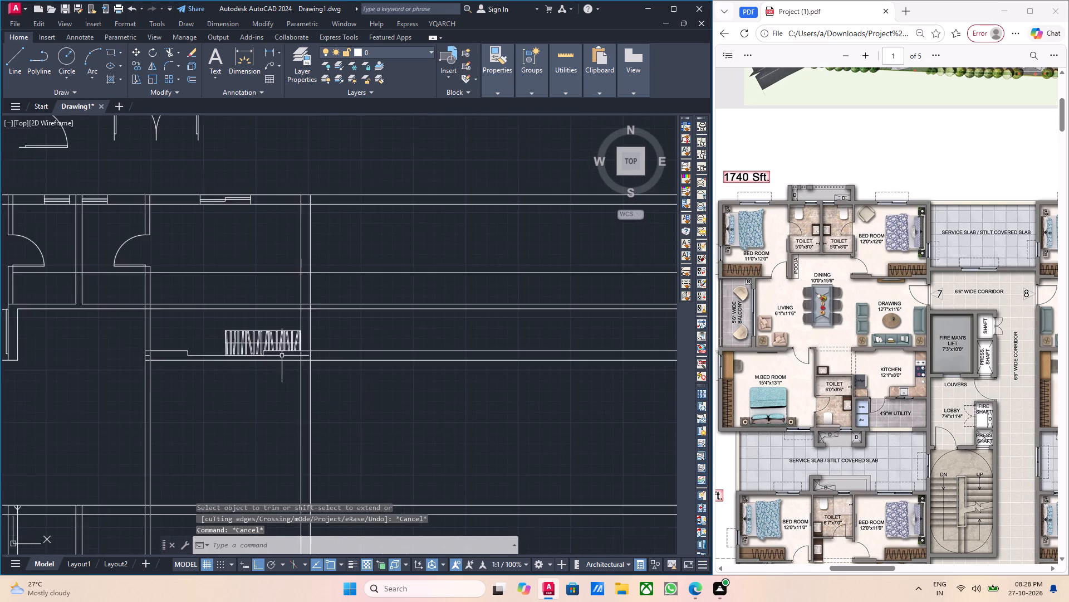
middle_drag(238, 351, 351, 332)
key(Escape)
scroll(291, 321, up, 2)
middle_drag(297, 322, 299, 345)
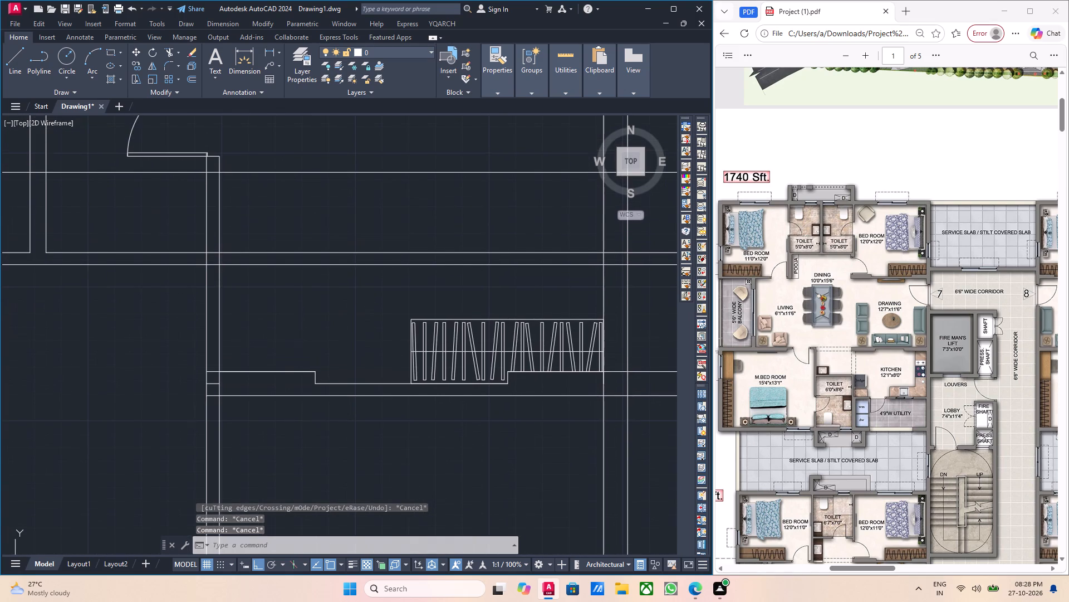
middle_drag(302, 333, 402, 337)
scroll(429, 331, down, 3)
scroll(296, 341, up, 2)
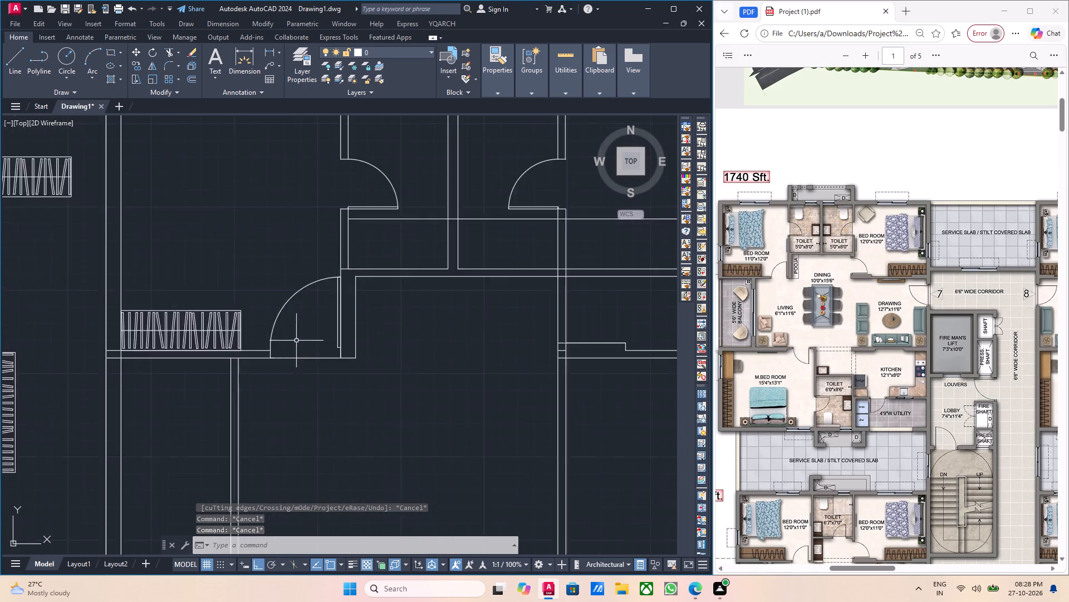
scroll(296, 341, up, 1)
scroll(366, 340, down, 3)
middle_drag(449, 343, 331, 355)
middle_drag(369, 344, 284, 365)
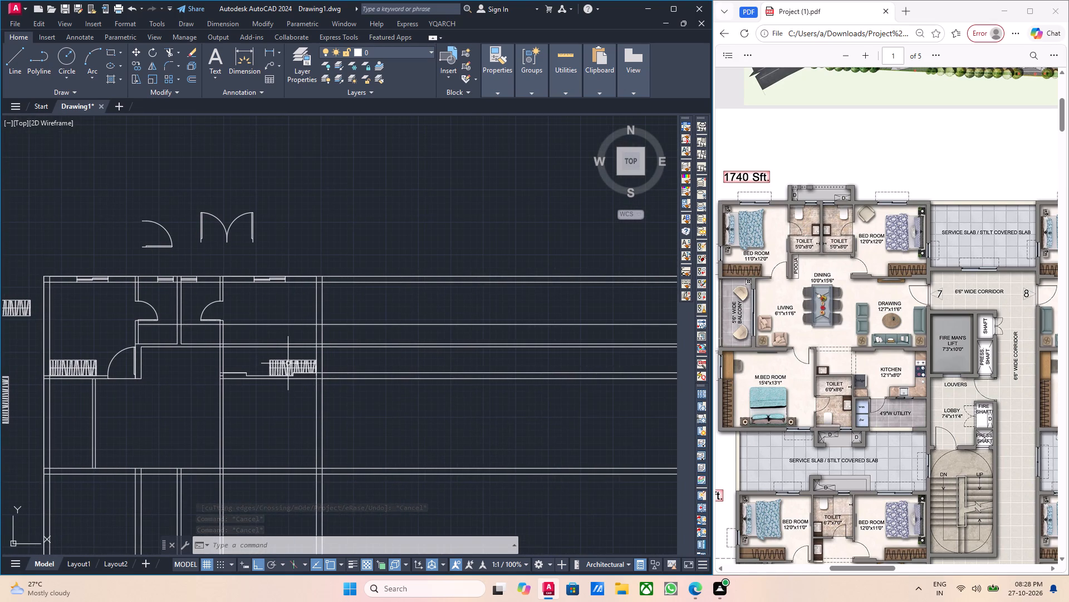
key(space)
scroll(297, 348, up, 3)
click(297, 347)
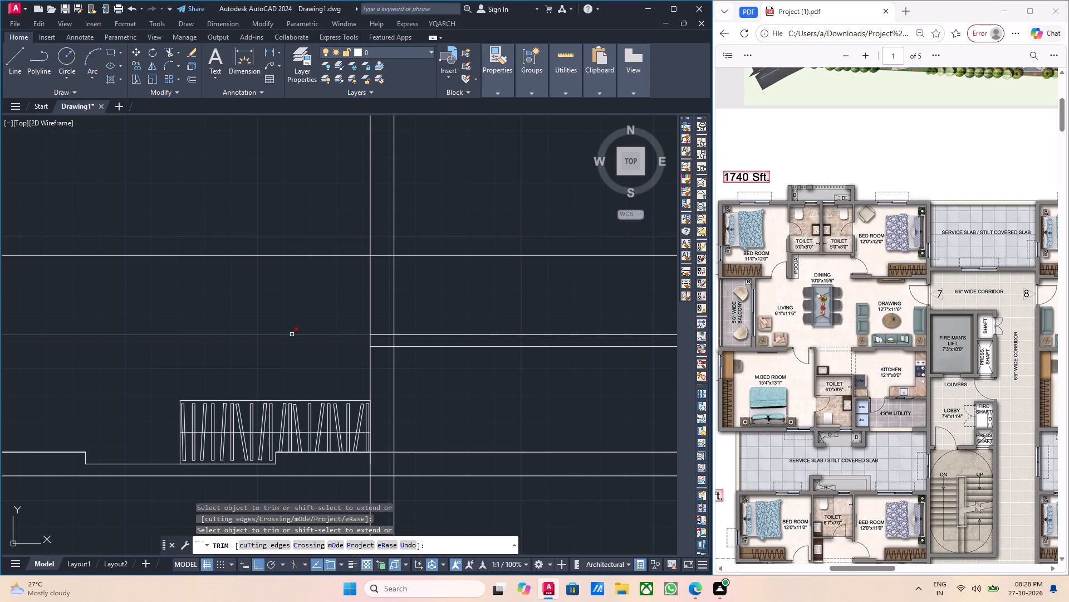
click(292, 334)
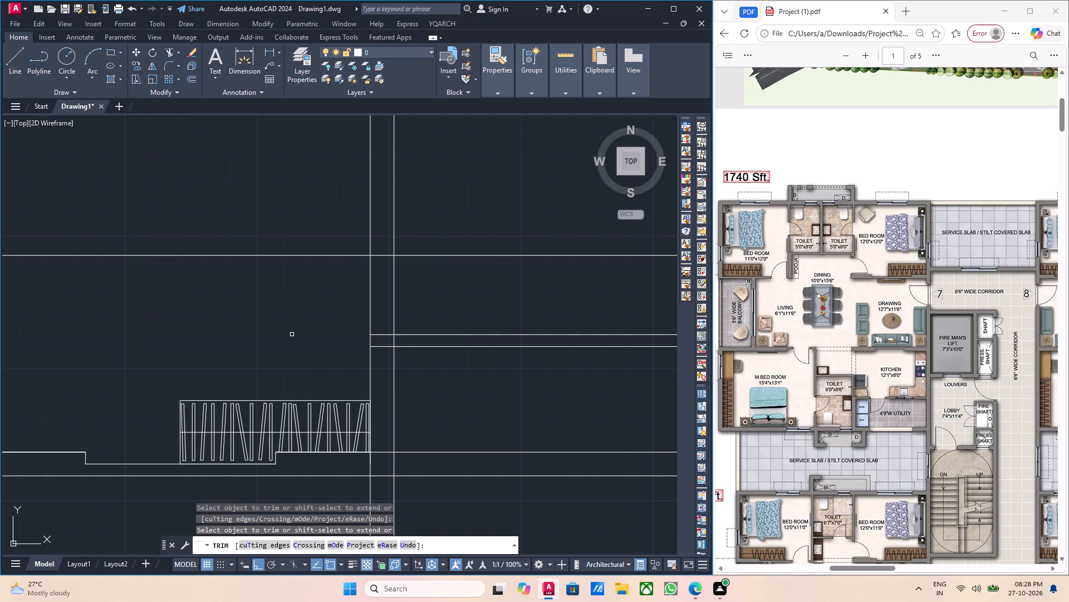
scroll(292, 334, down, 1)
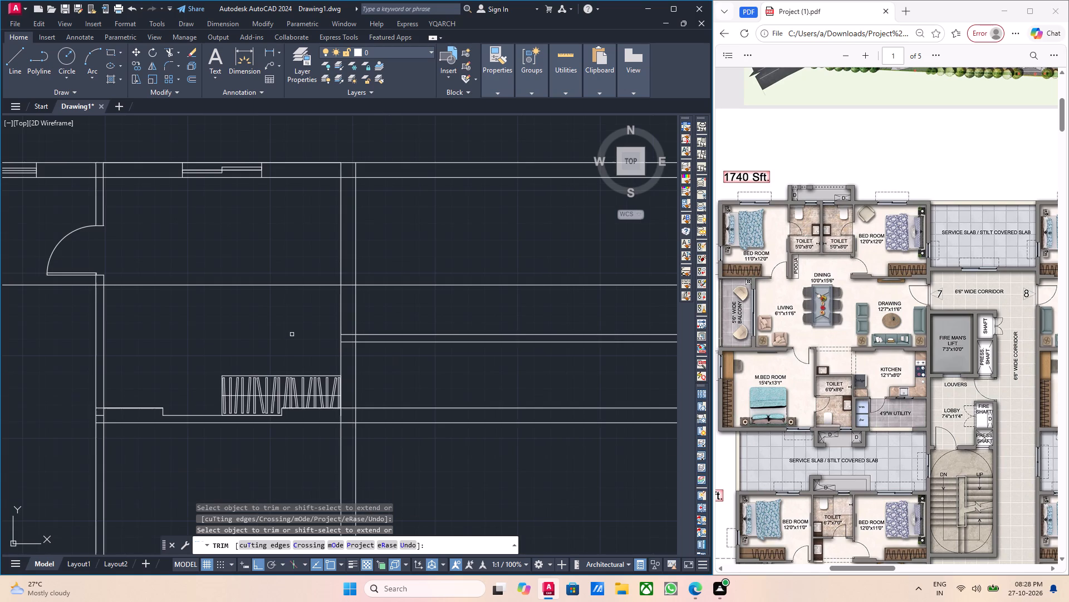
scroll(268, 333, down, 2)
middle_drag(226, 326, 293, 340)
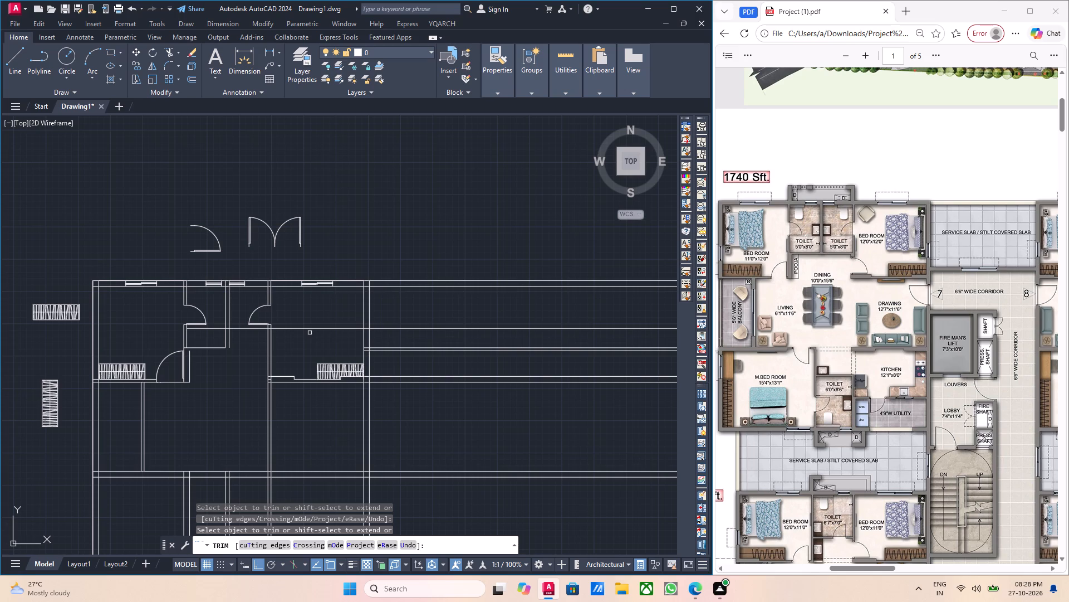
scroll(313, 339, up, 2)
click(338, 327)
click(313, 303)
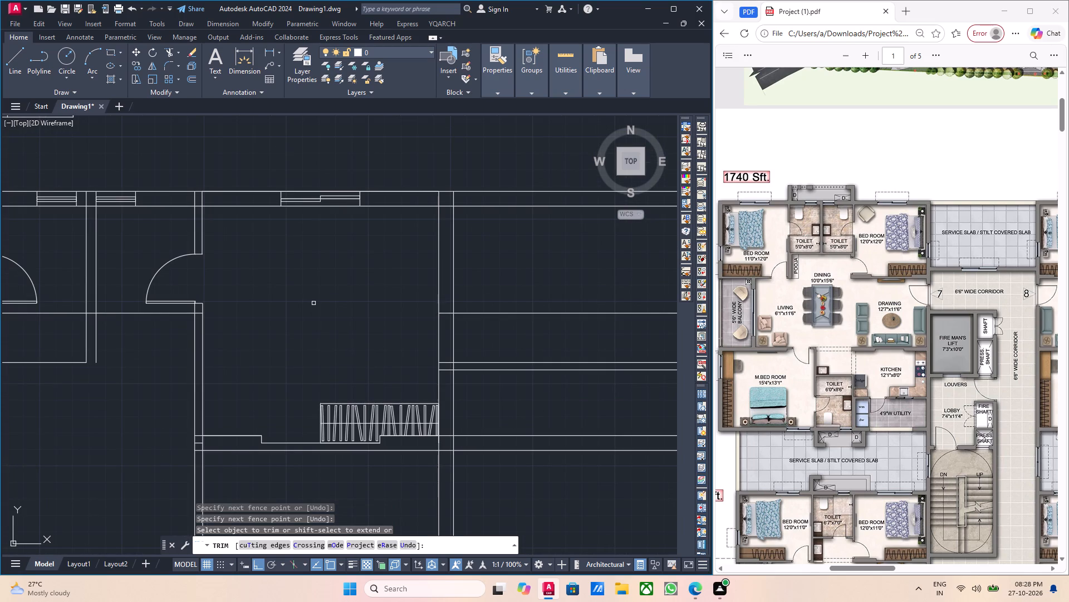
Trim the leftover line pieces inside the wall junction at the right bedroom's lower-left corner.
scroll(313, 303, down, 1)
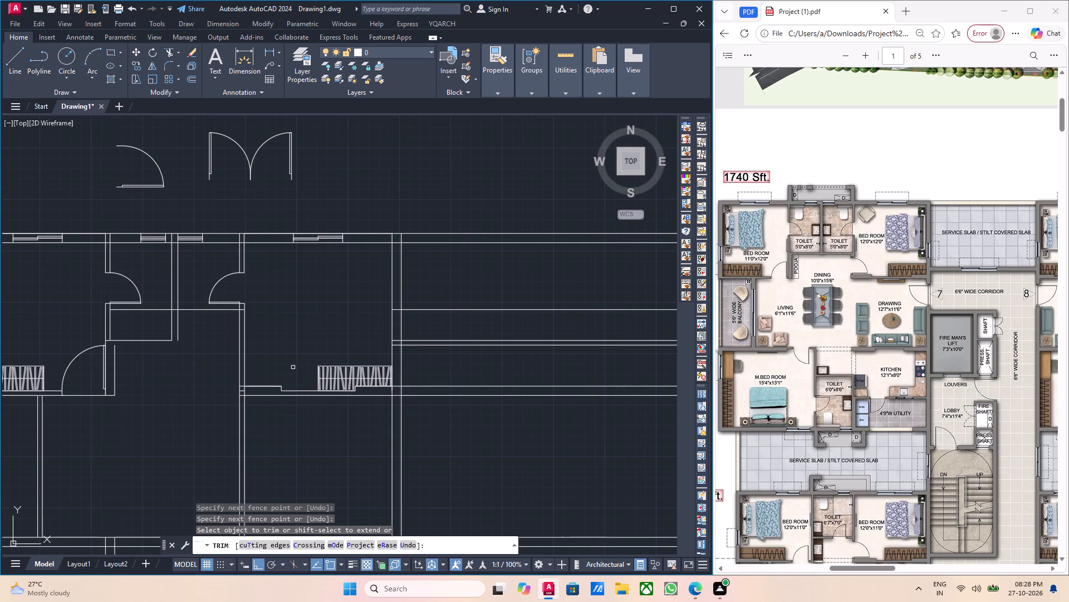
scroll(222, 405, up, 2)
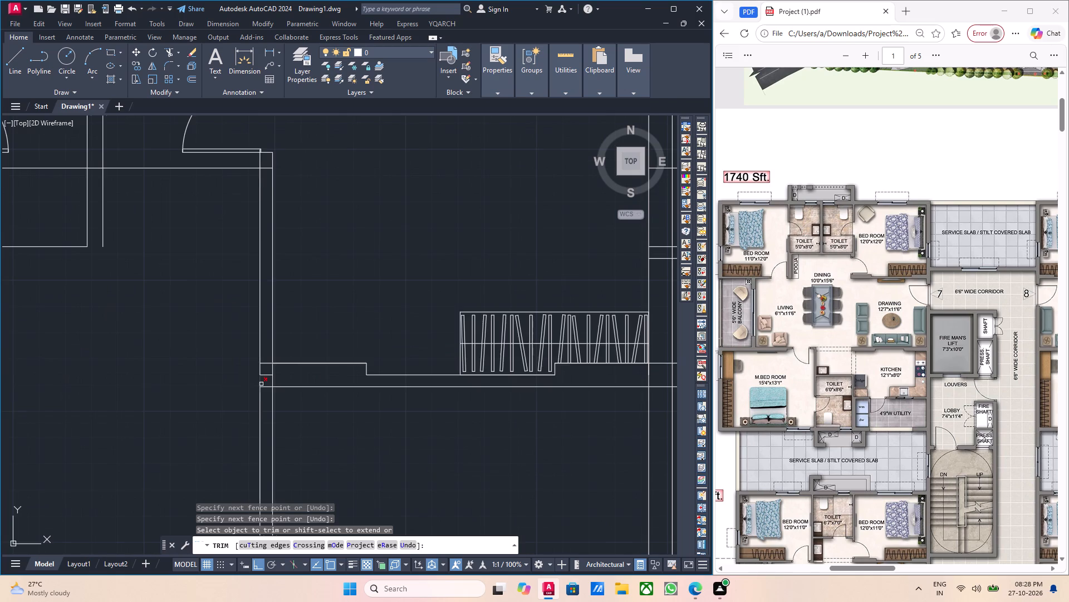
middle_drag(271, 396, 276, 415)
scroll(273, 406, up, 2)
click(272, 381)
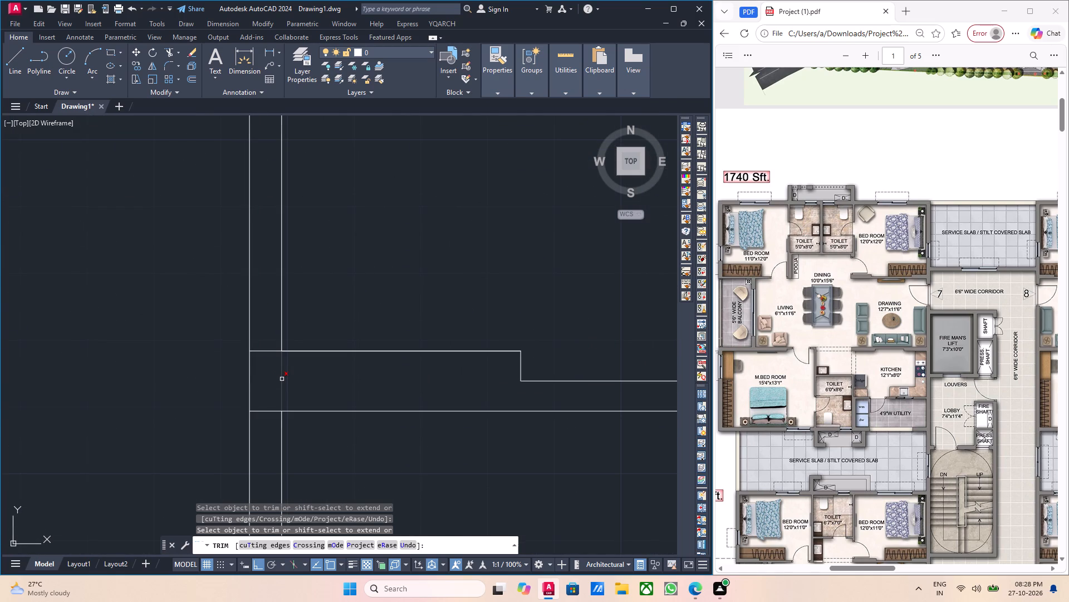
click(282, 379)
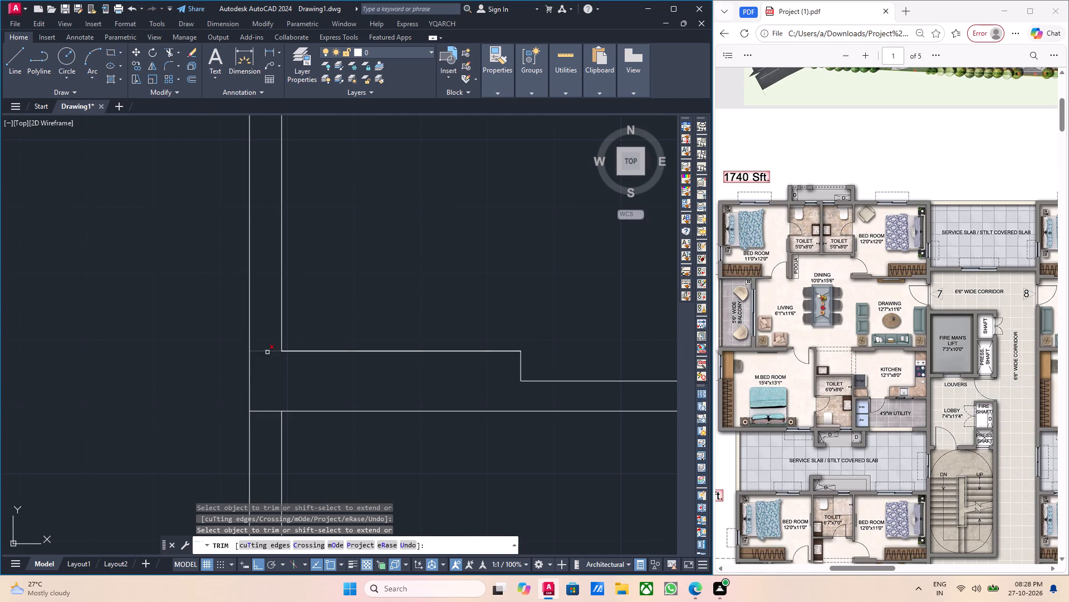
key(Escape)
click(269, 348)
click(266, 356)
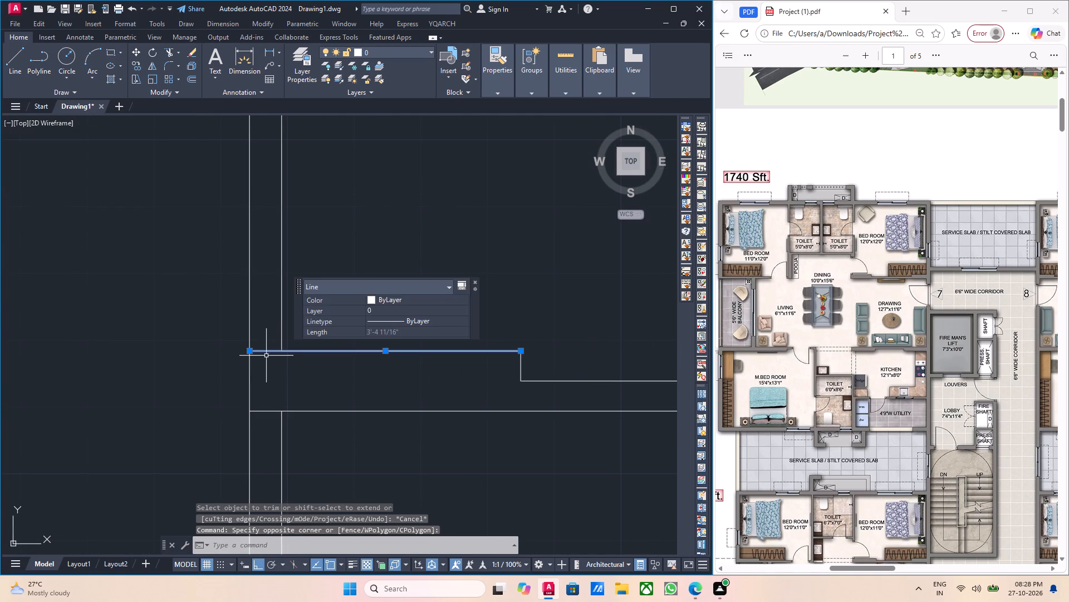
key(Escape)
text(tr)
key(Return)
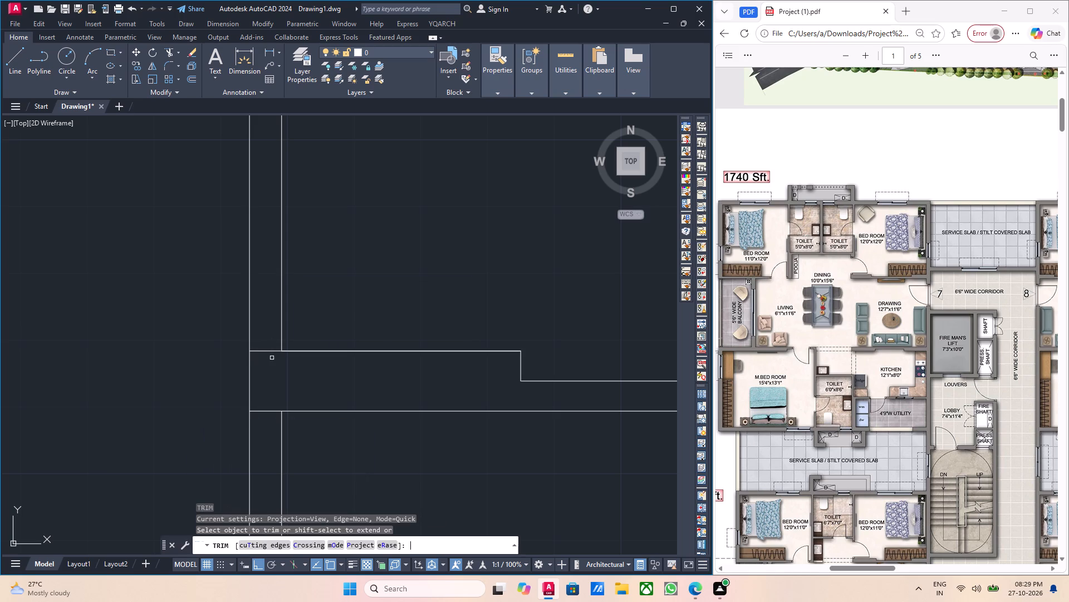
click(269, 351)
key(Escape)
scroll(307, 365, down, 1)
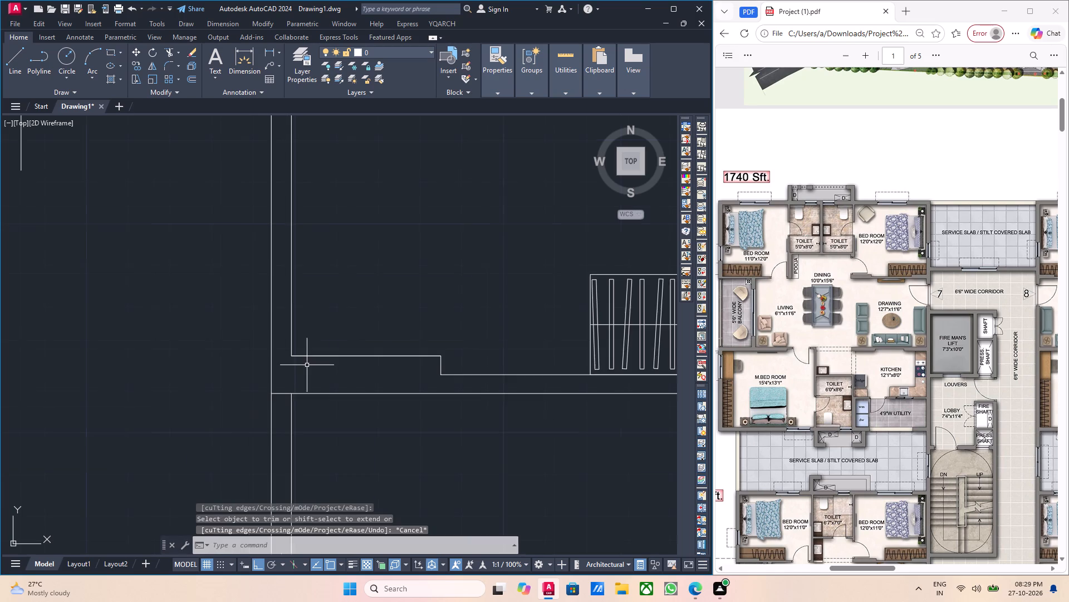
Draw a line about 4 13/16" long across the right bedroom's left wall, level with the bottom wall's raised inner face.
middle_drag(310, 368, 320, 402)
scroll(313, 389, down, 1)
middle_drag(317, 394, 325, 406)
key(l)
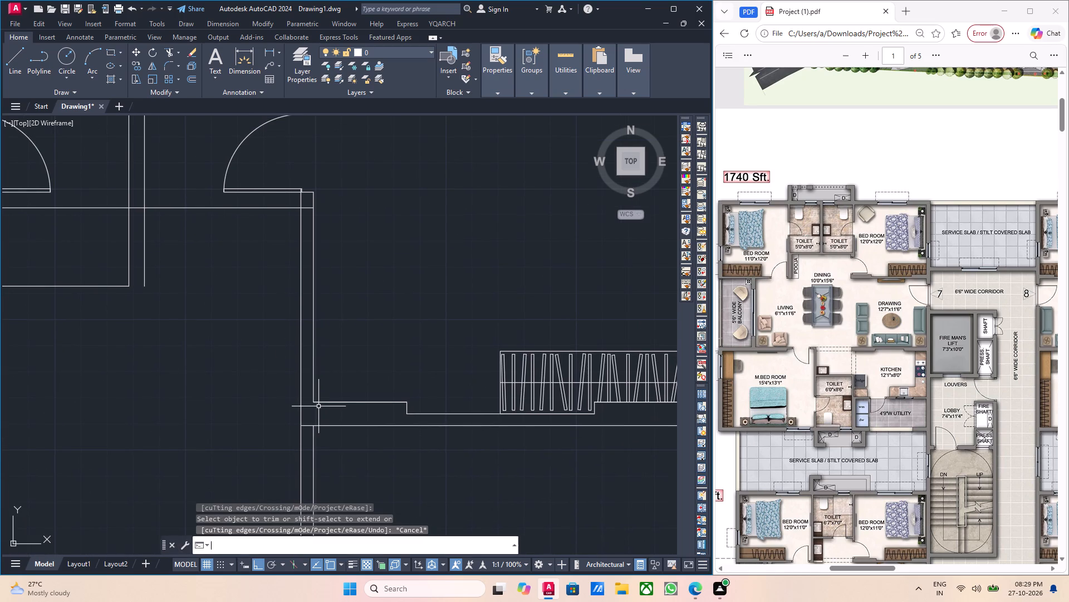
key(Return)
scroll(314, 406, up, 3)
click(305, 394)
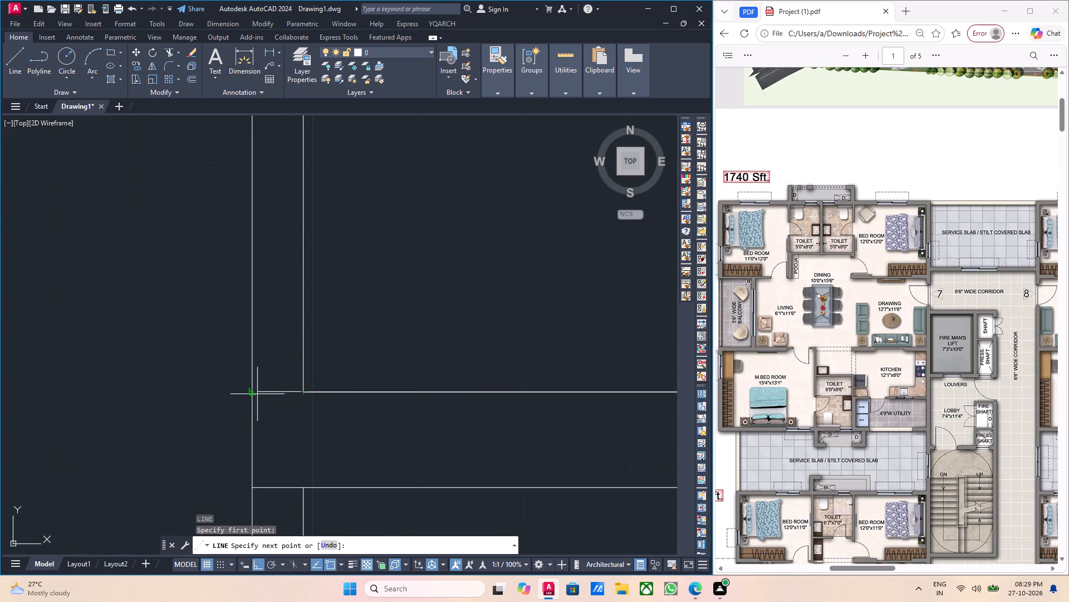
click(249, 392)
key(Escape)
Offset the short line across the left wall's thickness 6" upward.
scroll(278, 399, up, 2)
click(279, 397)
click(272, 382)
middle_click(316, 402)
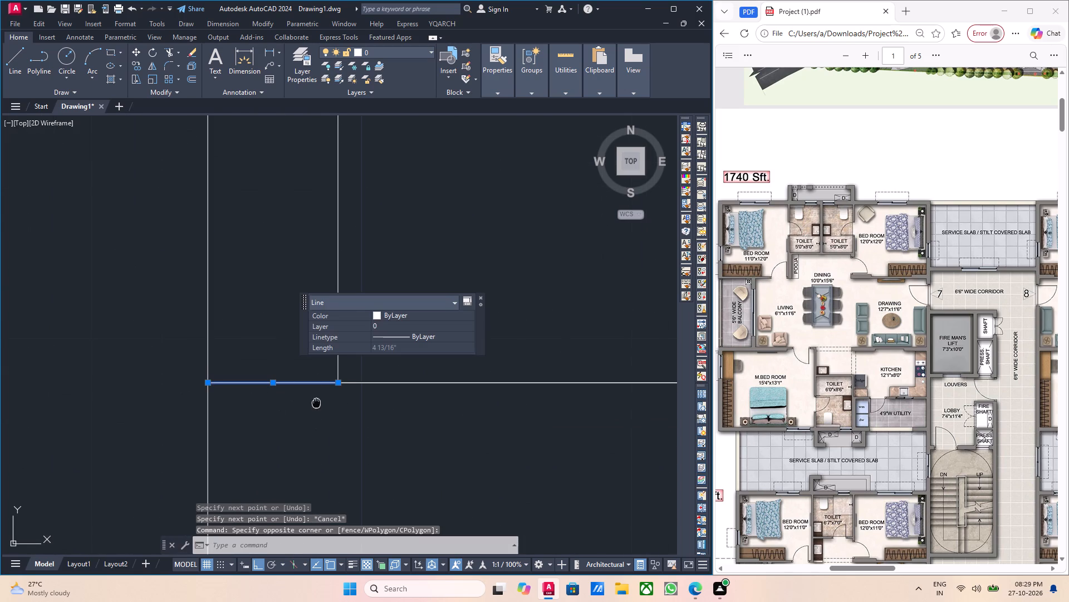
key(o)
key(Return)
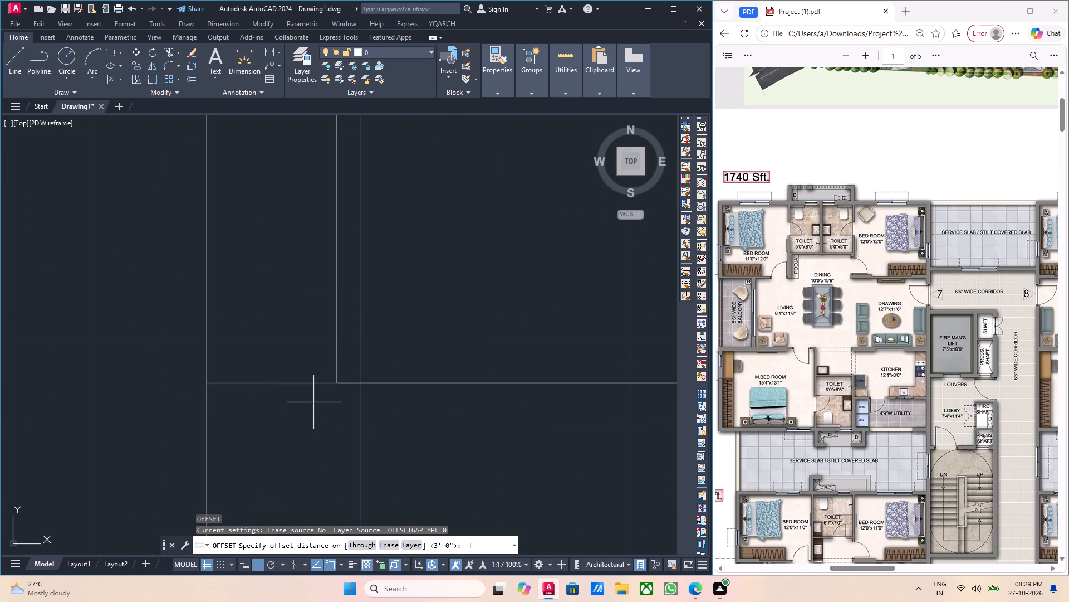
click(334, 386)
key(6)
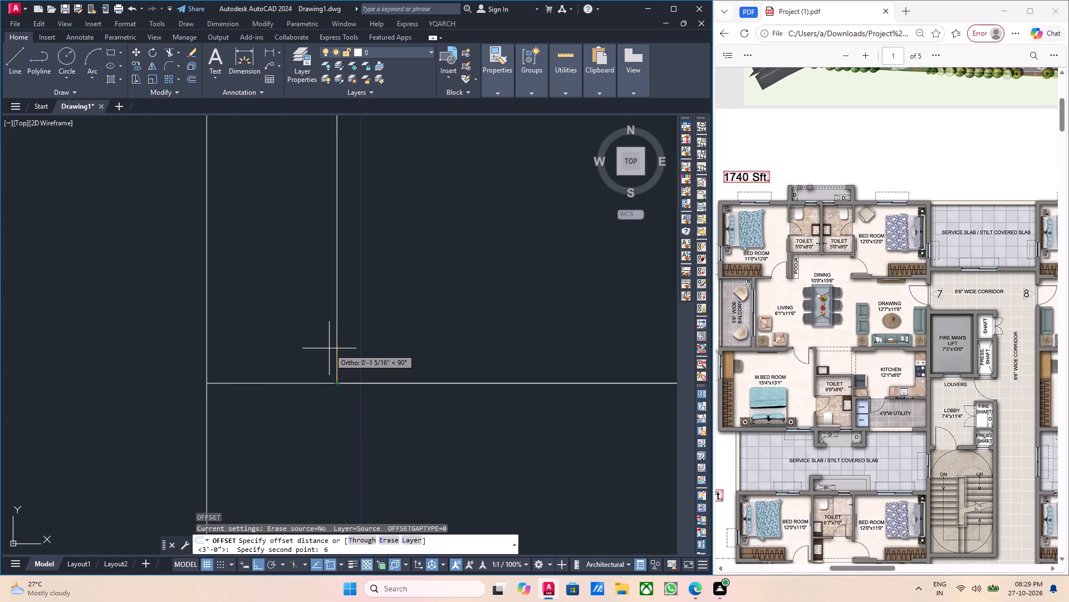
key(Return)
click(324, 337)
scroll(323, 338, down, 3)
key(Escape)
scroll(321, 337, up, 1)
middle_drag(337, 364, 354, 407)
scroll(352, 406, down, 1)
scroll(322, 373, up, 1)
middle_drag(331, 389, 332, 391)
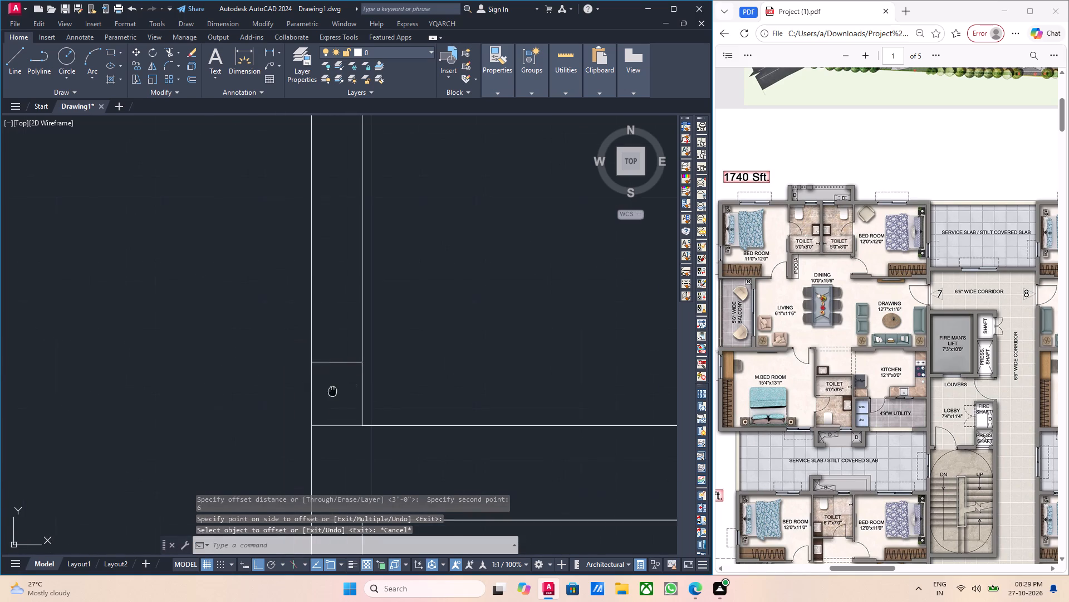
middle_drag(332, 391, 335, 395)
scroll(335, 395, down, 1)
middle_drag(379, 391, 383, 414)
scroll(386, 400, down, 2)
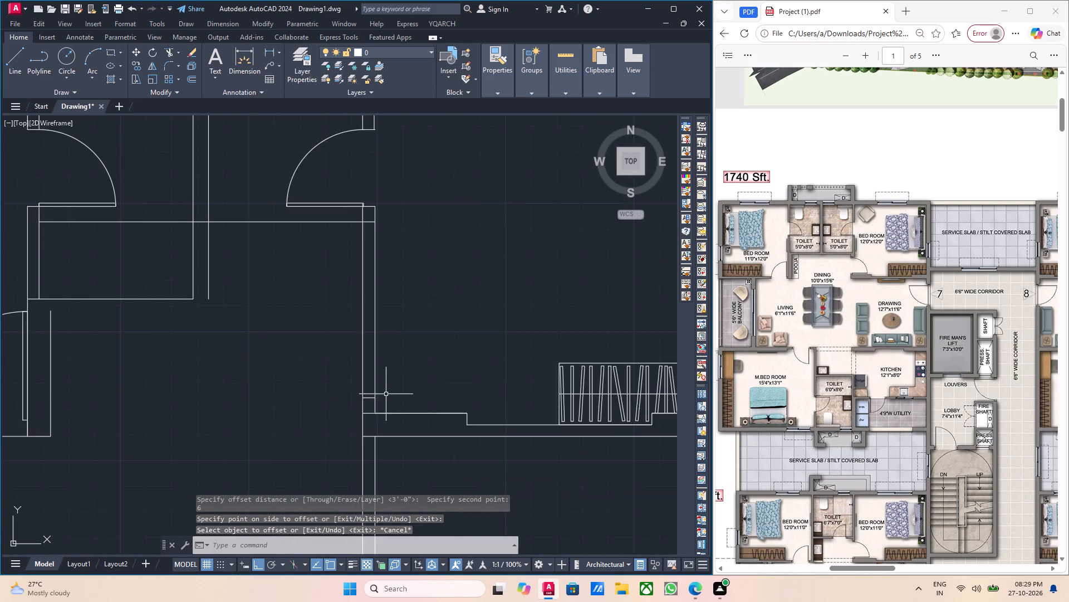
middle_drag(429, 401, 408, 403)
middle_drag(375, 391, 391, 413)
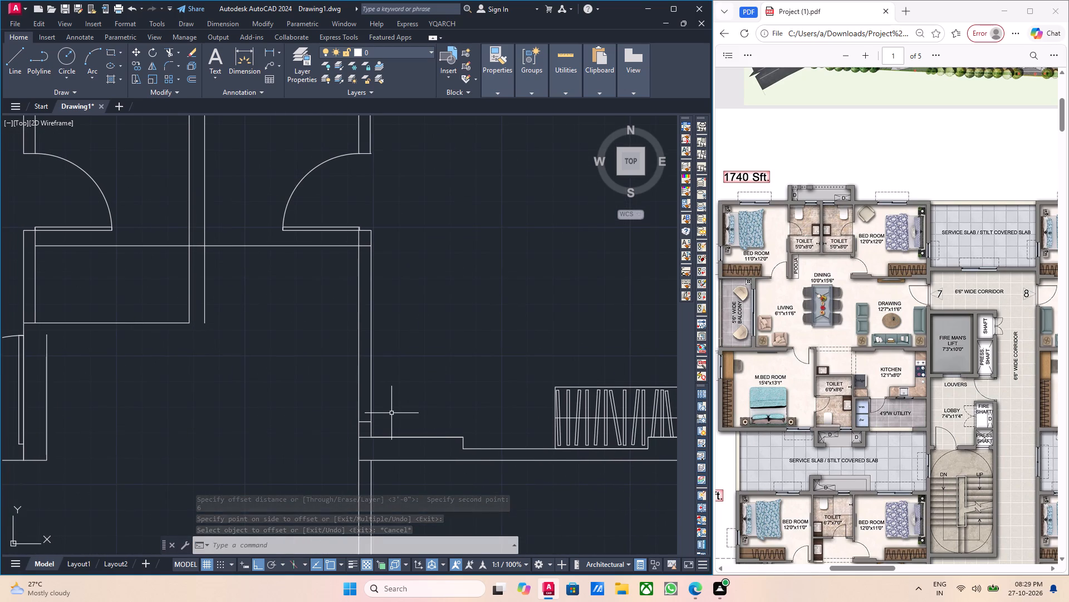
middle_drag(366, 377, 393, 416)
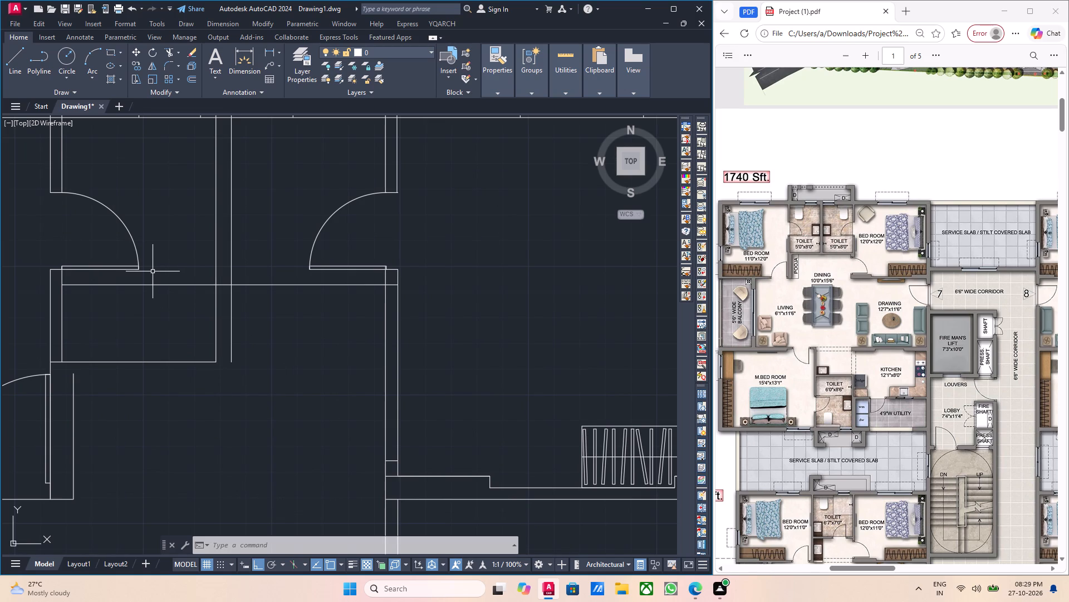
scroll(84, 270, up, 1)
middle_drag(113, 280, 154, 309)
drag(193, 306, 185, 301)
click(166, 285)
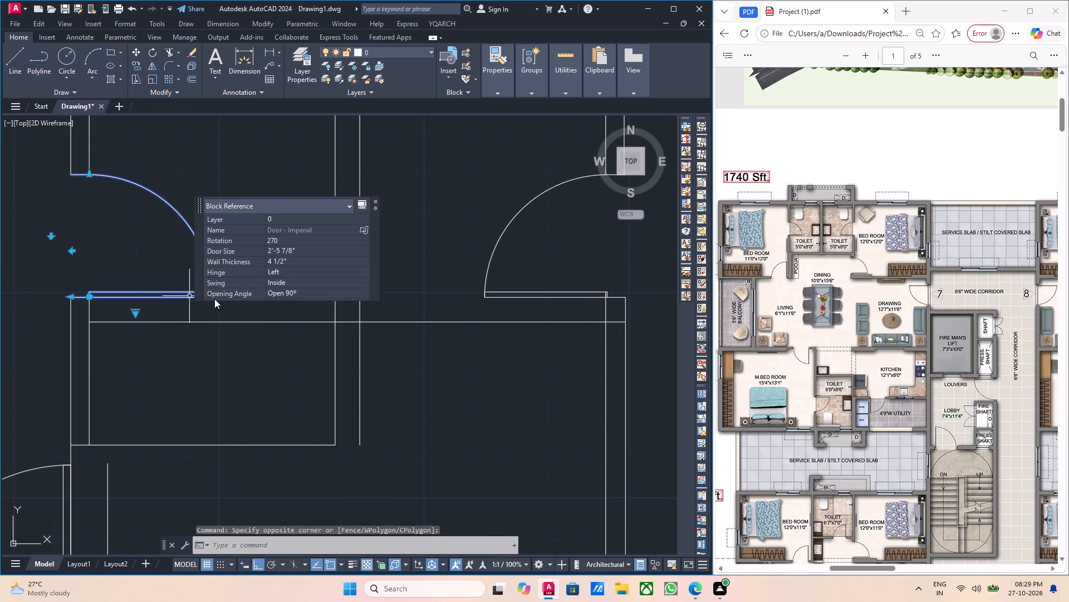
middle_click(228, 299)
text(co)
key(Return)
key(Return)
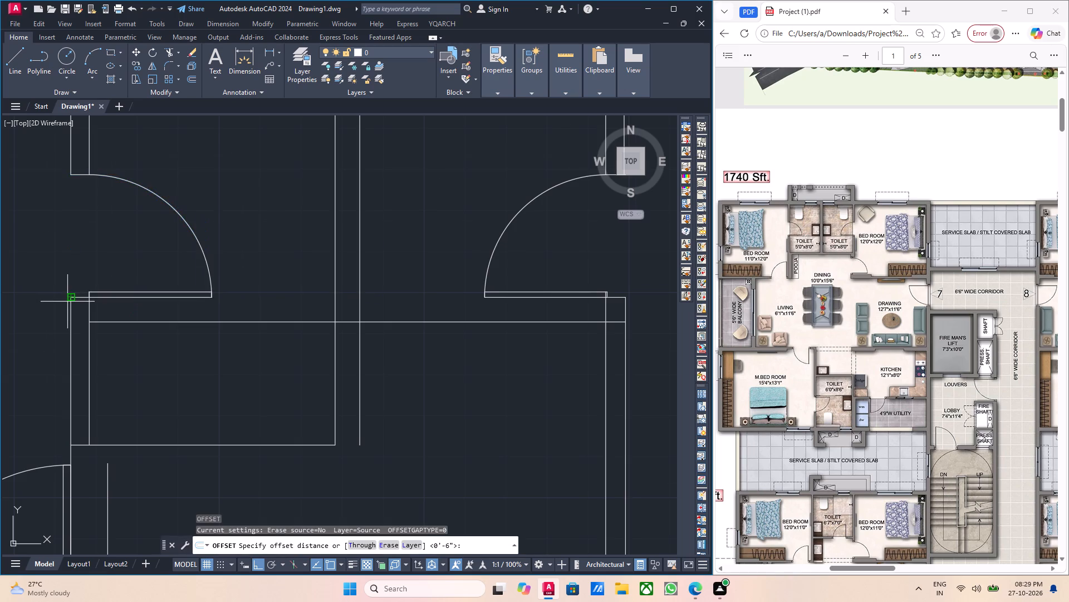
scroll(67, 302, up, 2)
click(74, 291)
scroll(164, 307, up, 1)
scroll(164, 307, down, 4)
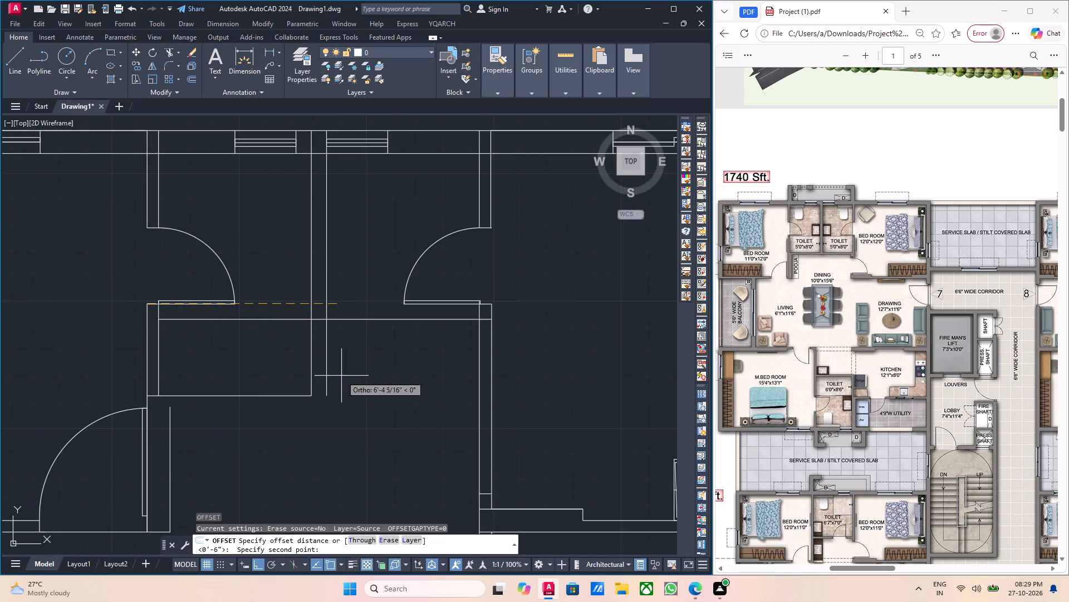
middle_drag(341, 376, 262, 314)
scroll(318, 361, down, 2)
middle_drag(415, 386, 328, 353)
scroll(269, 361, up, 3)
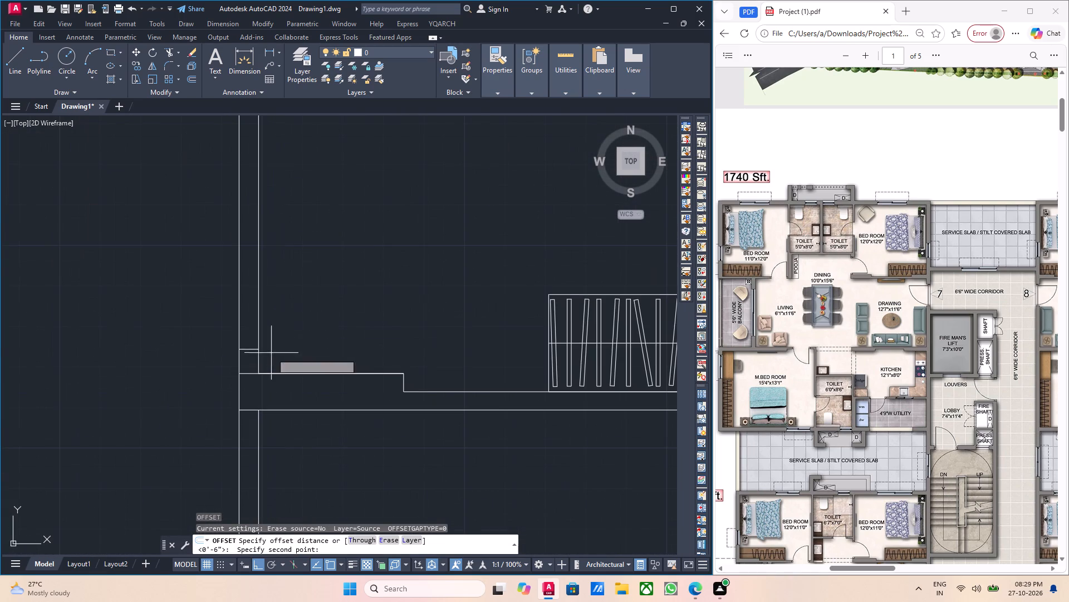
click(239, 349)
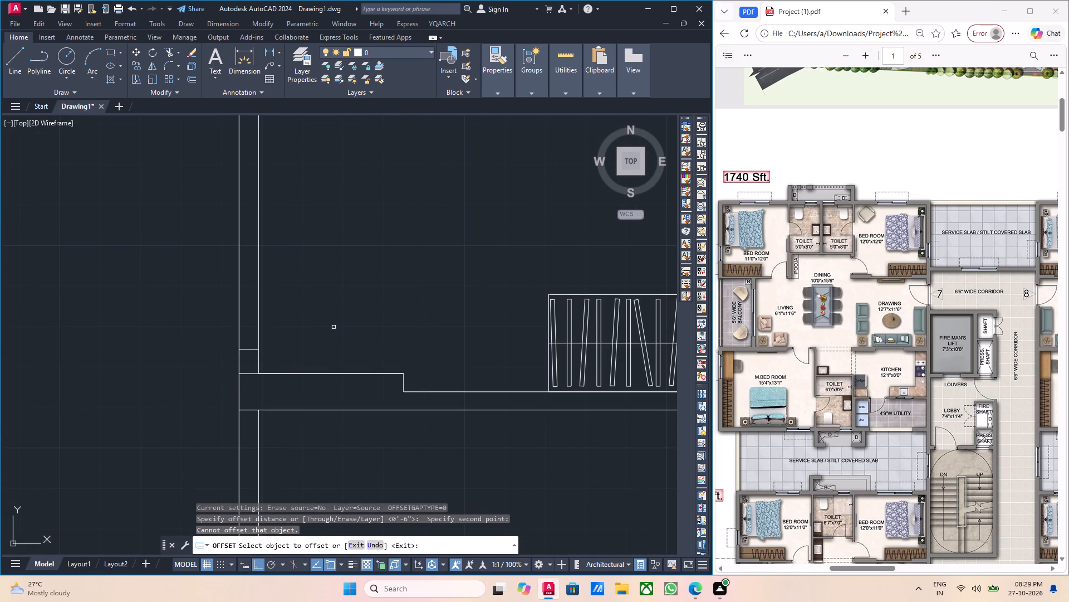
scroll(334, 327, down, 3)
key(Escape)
Copy the left toilet's door block by its lower wall-side corner onto the upper short line across the right bedroom's left wall.
middle_drag(261, 297, 327, 341)
scroll(288, 302, up, 3)
drag(291, 302, 269, 295)
click(220, 287)
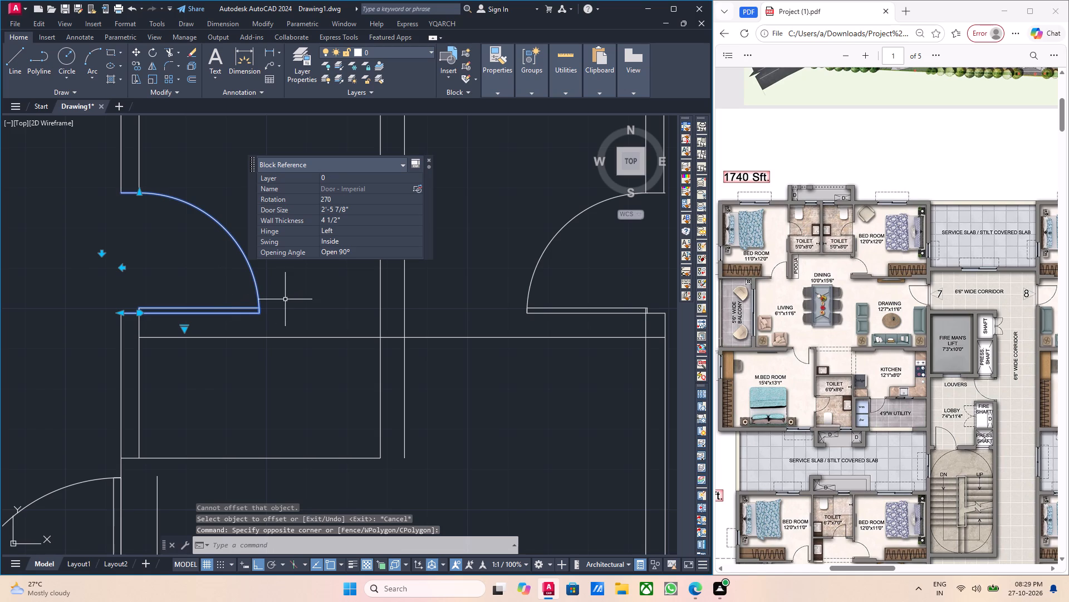
text(co)
key(Return)
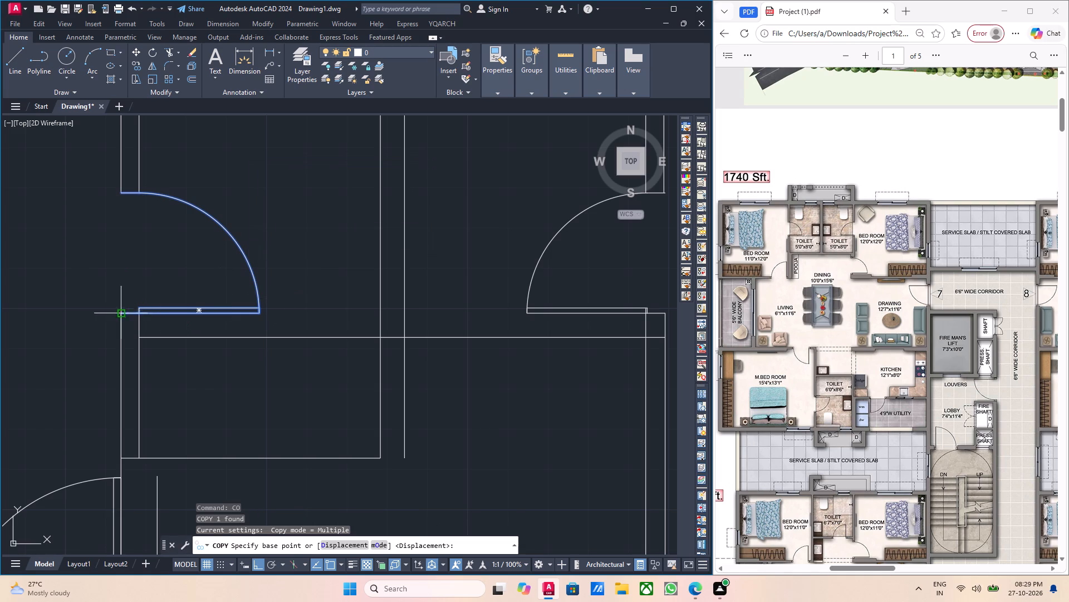
click(120, 313)
scroll(217, 327, down, 4)
middle_drag(340, 378, 303, 344)
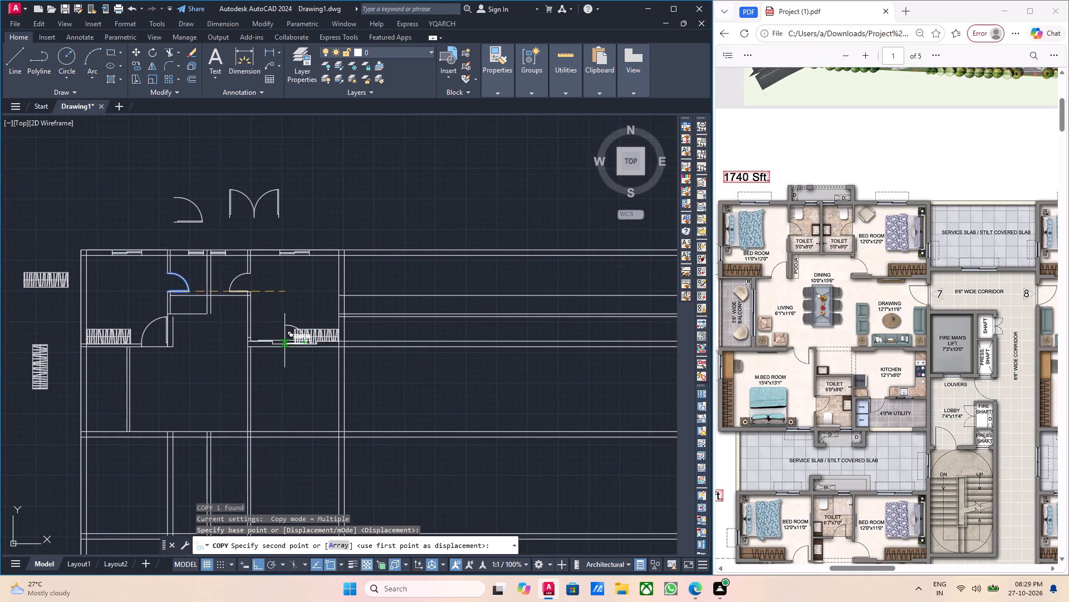
scroll(279, 341, up, 3)
scroll(278, 341, down, 3)
scroll(248, 343, up, 3)
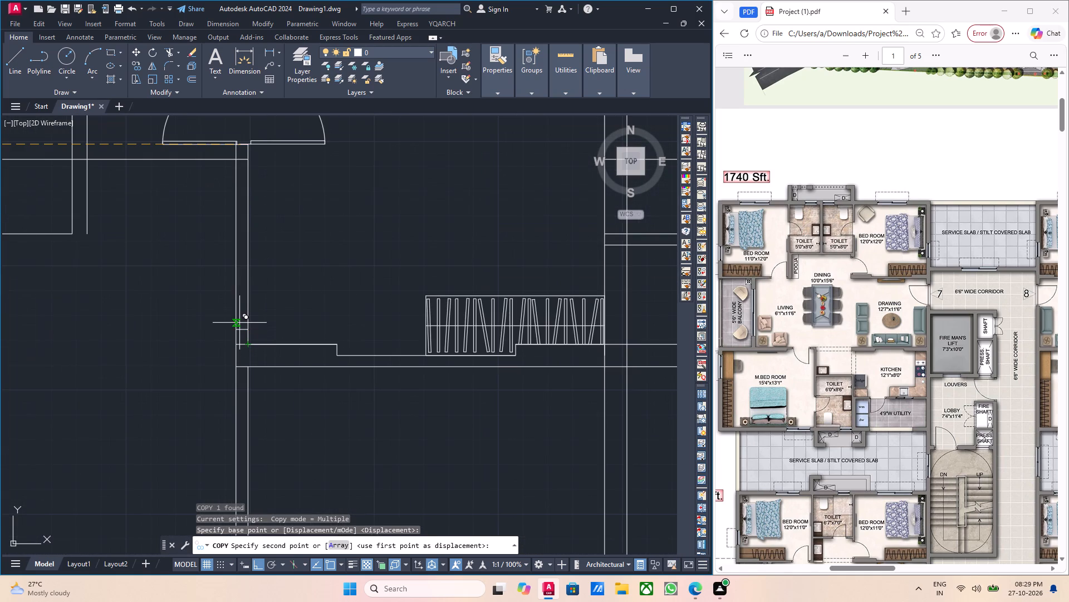
click(237, 329)
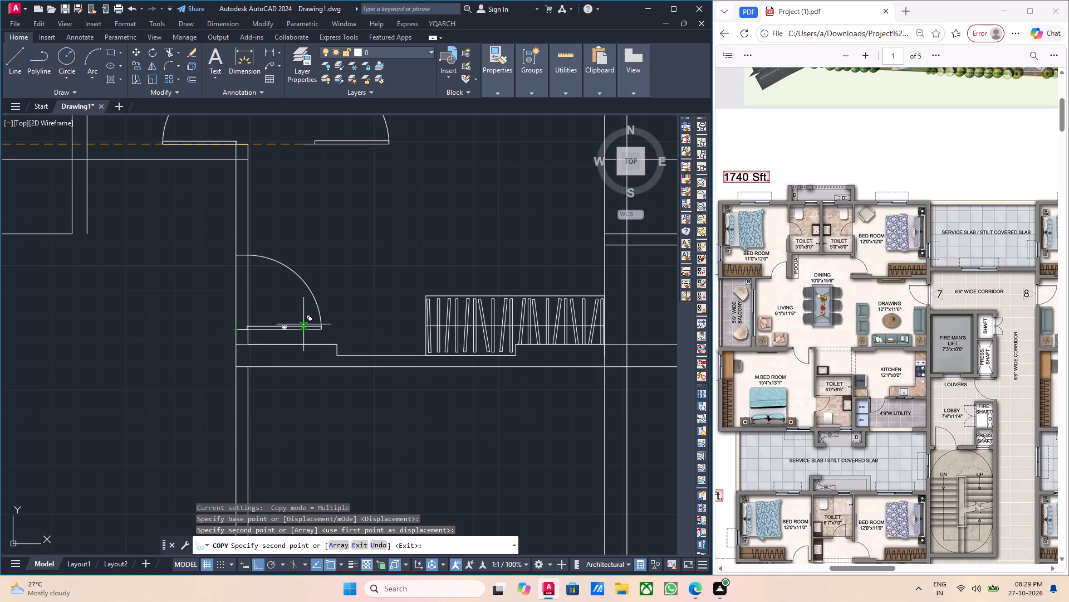
key(Escape)
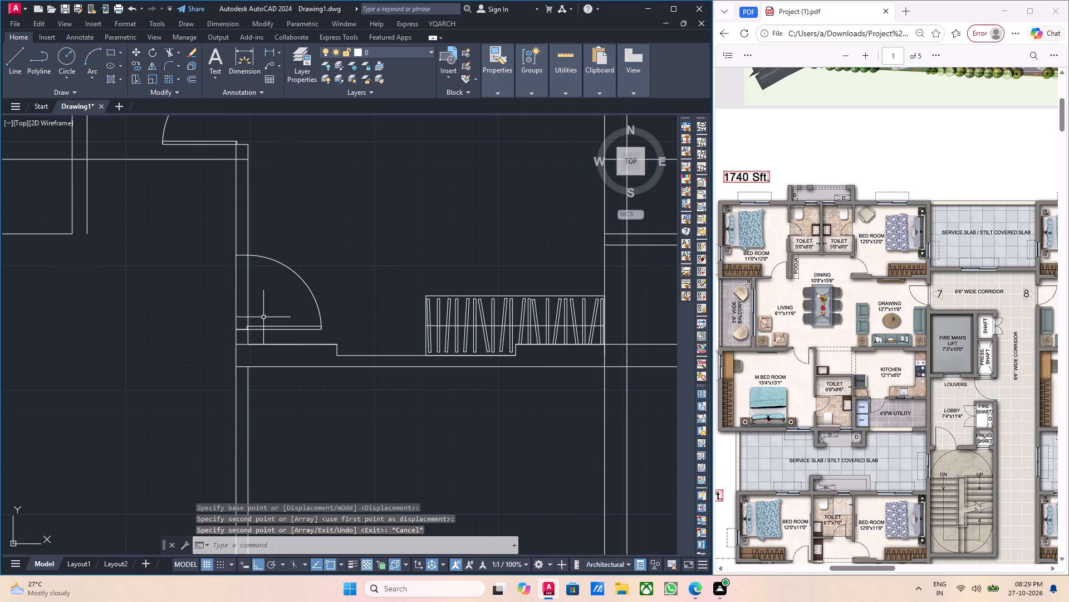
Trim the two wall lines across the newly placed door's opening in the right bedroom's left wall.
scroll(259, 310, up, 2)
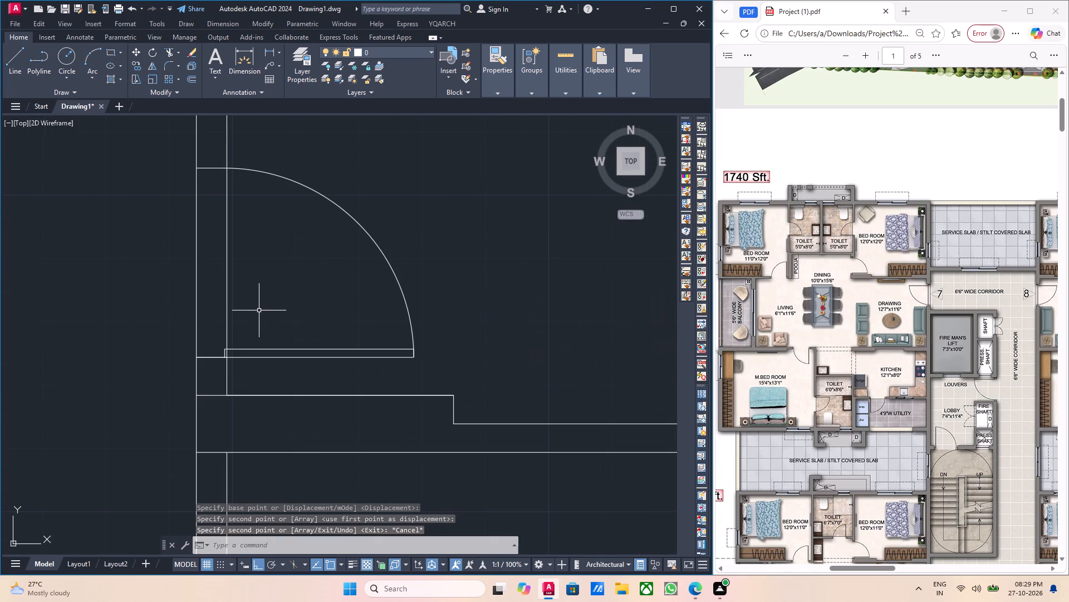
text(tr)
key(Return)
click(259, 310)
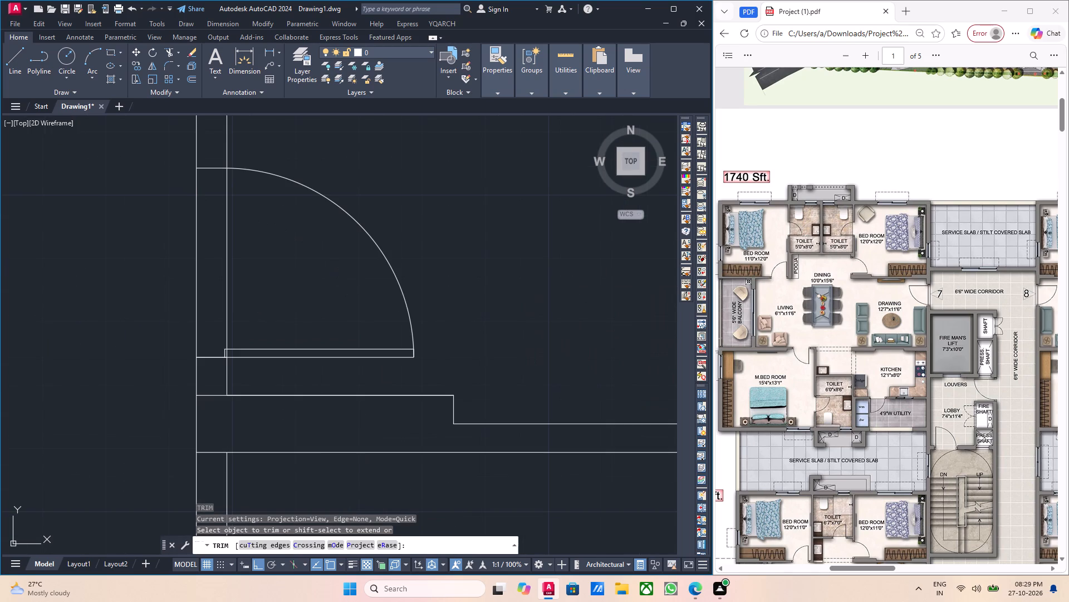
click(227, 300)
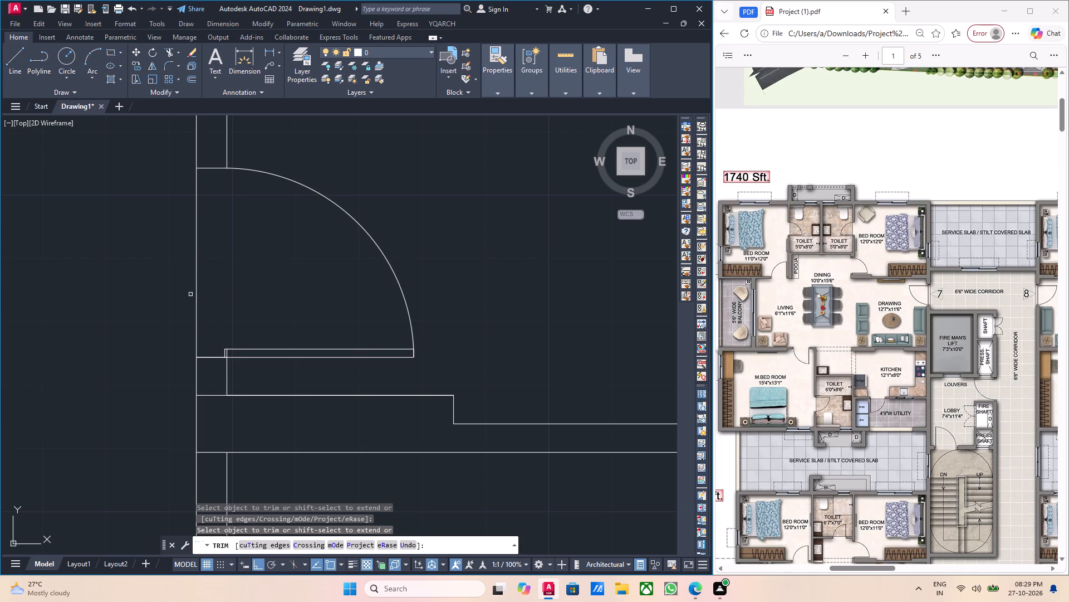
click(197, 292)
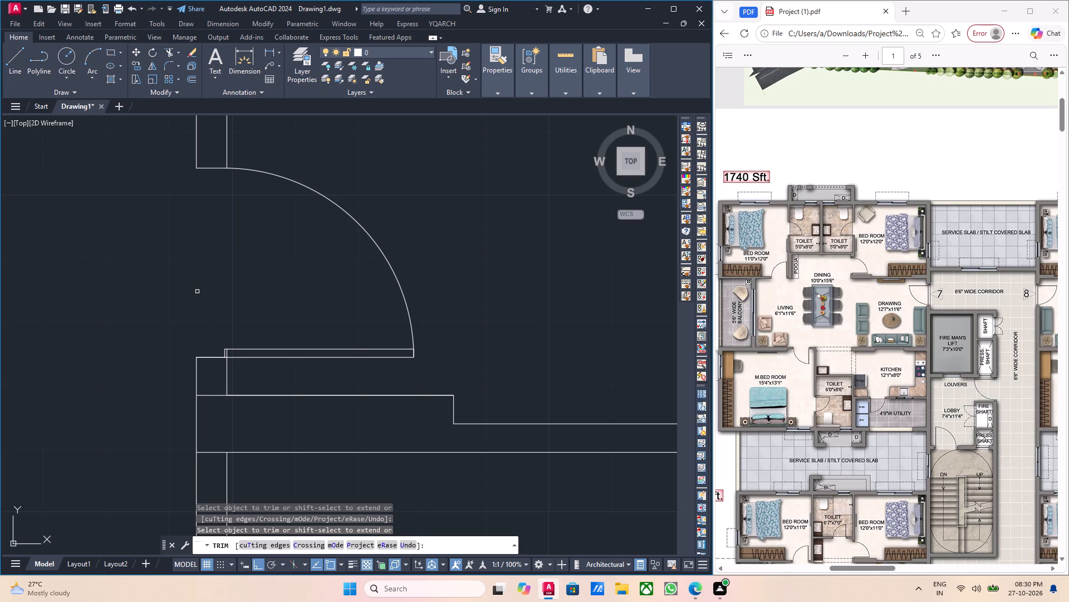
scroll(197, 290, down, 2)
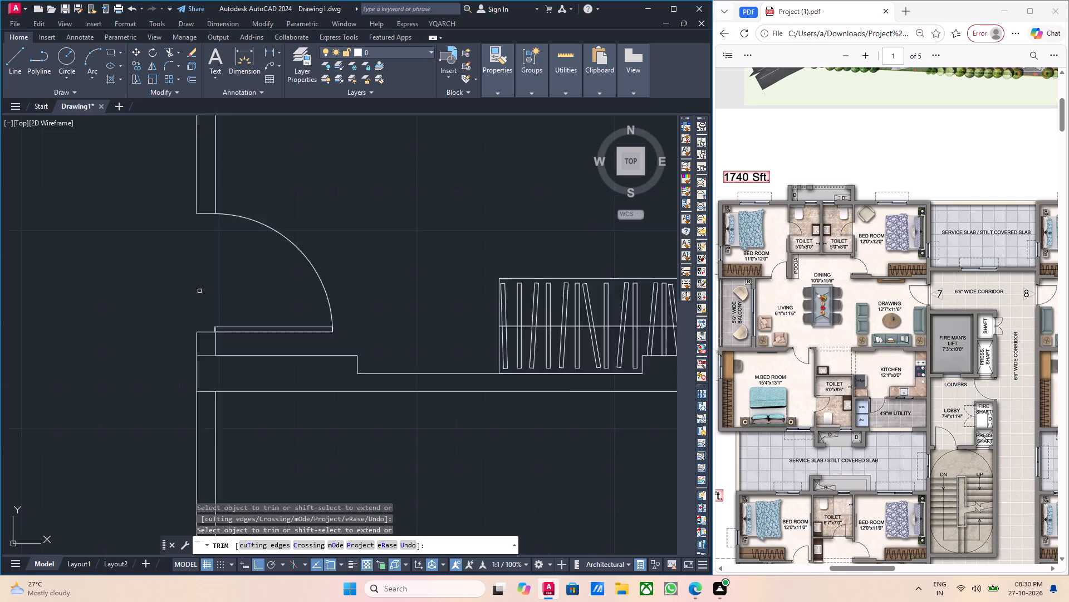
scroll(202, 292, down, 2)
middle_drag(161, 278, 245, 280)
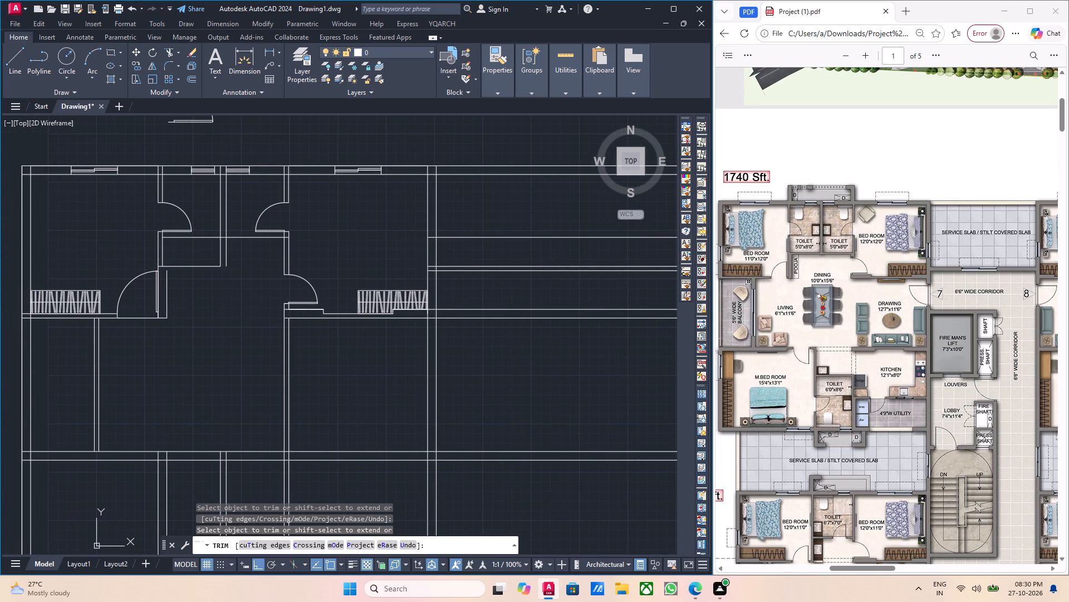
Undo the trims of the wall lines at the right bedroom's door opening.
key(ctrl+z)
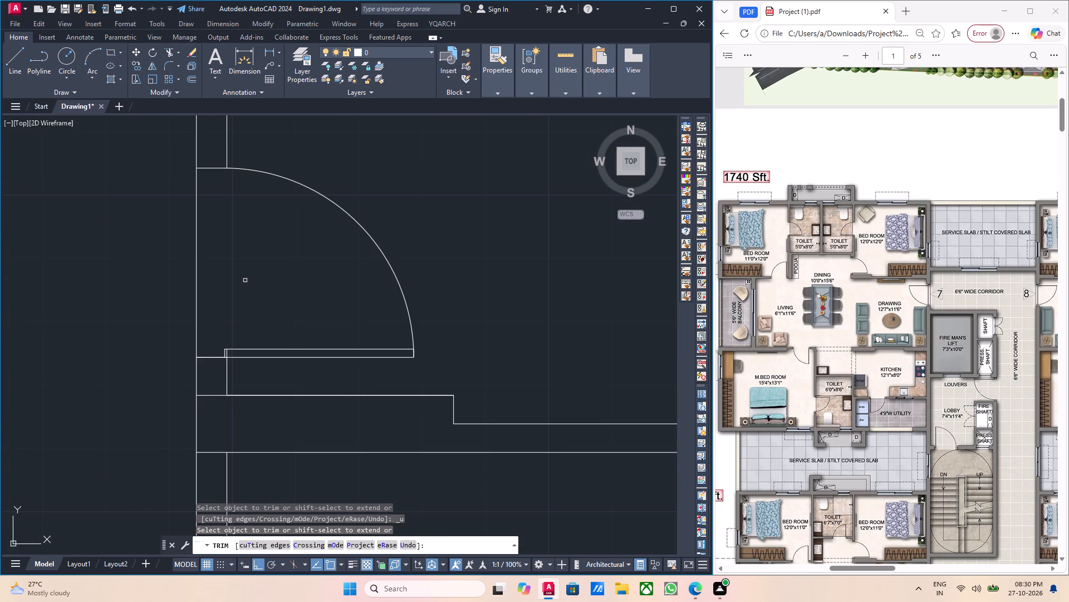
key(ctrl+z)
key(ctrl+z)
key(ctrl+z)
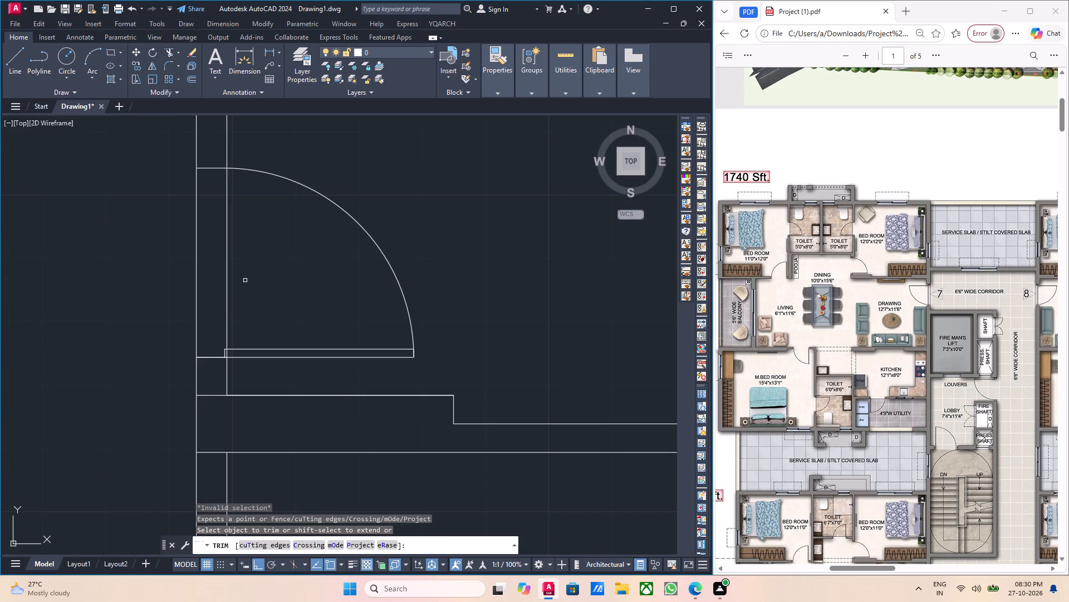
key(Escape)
Copy the short wall-end line level with the bottom wall's raised inner face straight up, to just above the door's arc.
scroll(251, 281, down, 2)
scroll(244, 310, up, 3)
click(199, 312)
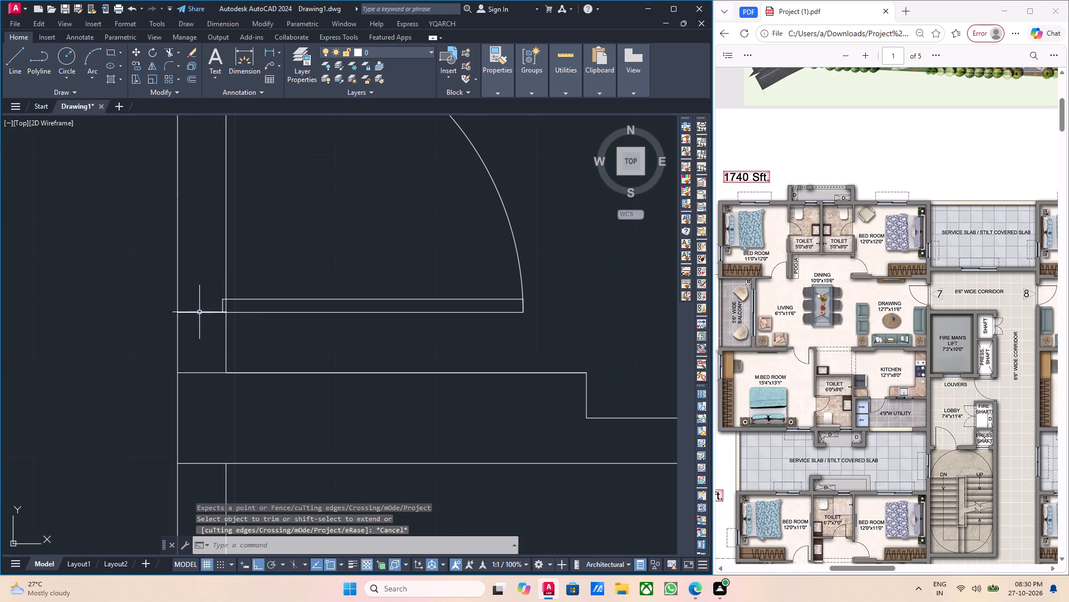
key(Escape)
click(204, 373)
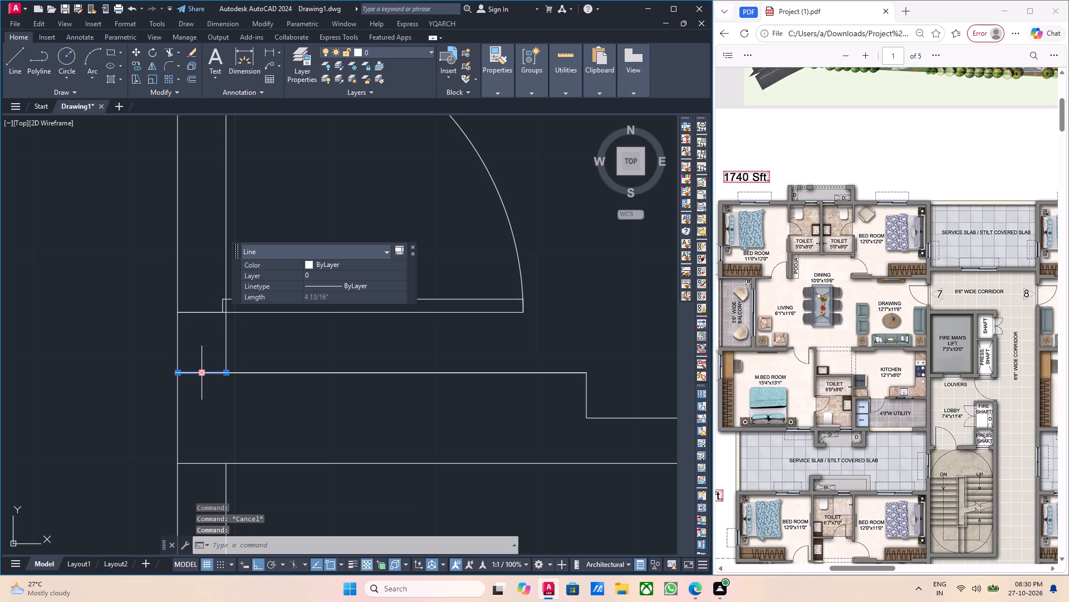
scroll(203, 372, down, 1)
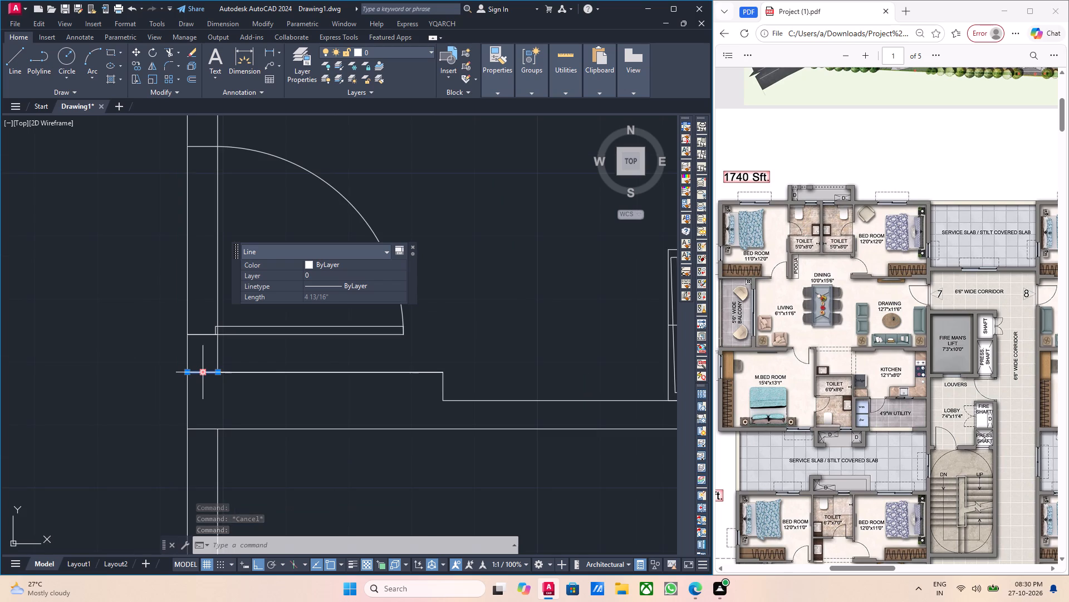
text(3')
key(6)
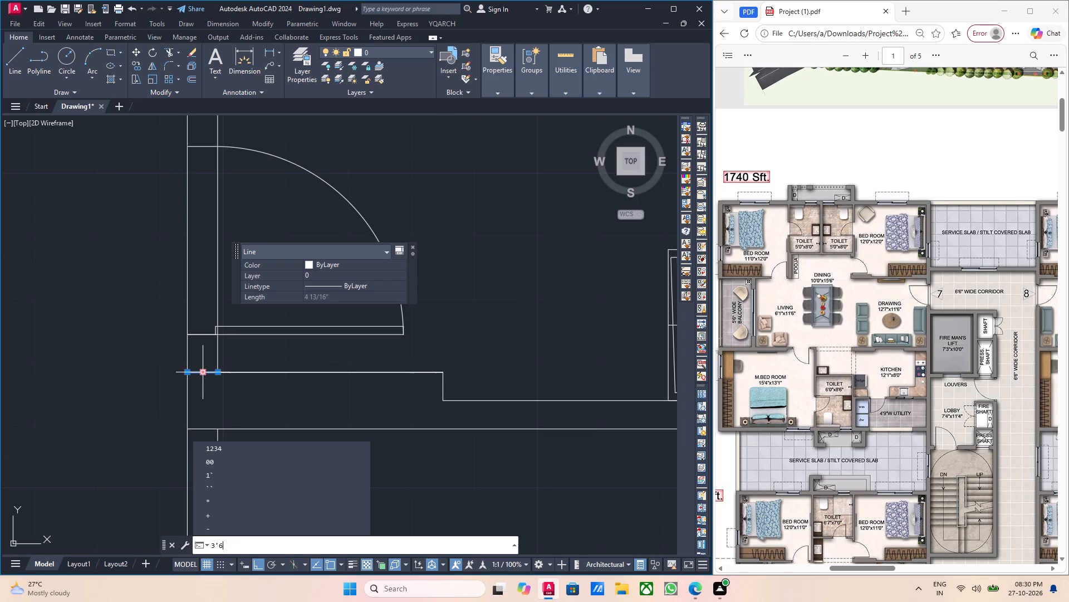
text(.6)
key(Return)
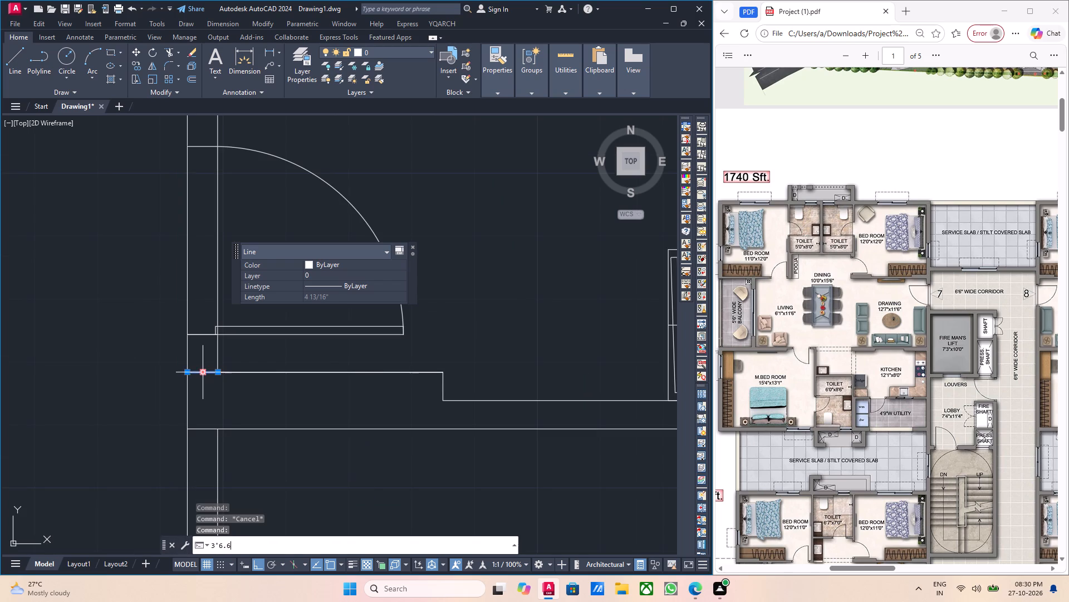
click(215, 374)
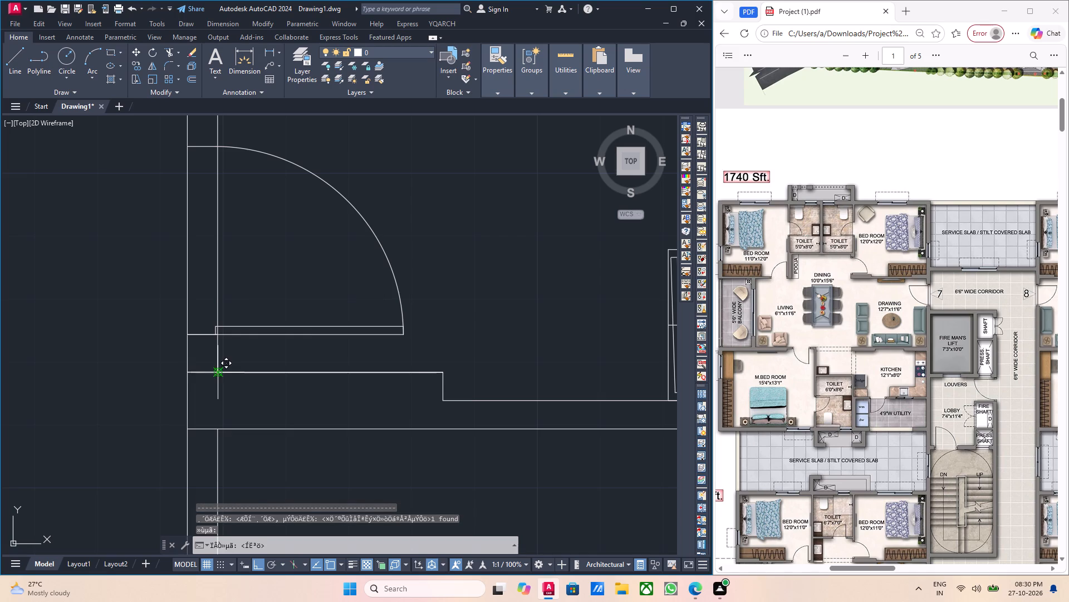
middle_drag(224, 258, 252, 391)
click(268, 261)
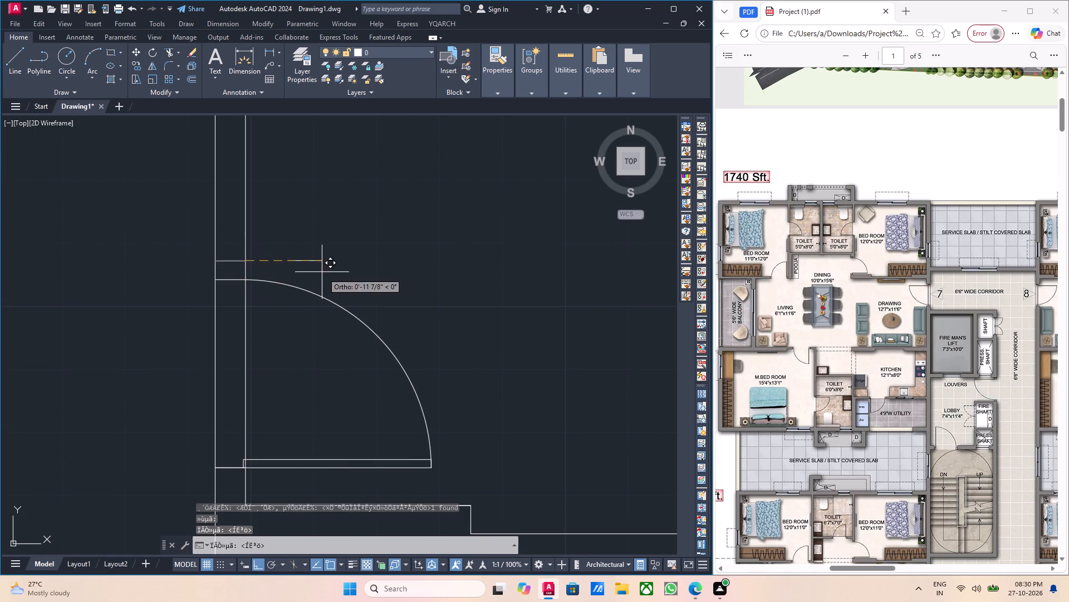
scroll(341, 273, up, 1)
click(377, 276)
scroll(329, 282, down, 1)
key(Escape)
key(Escape)
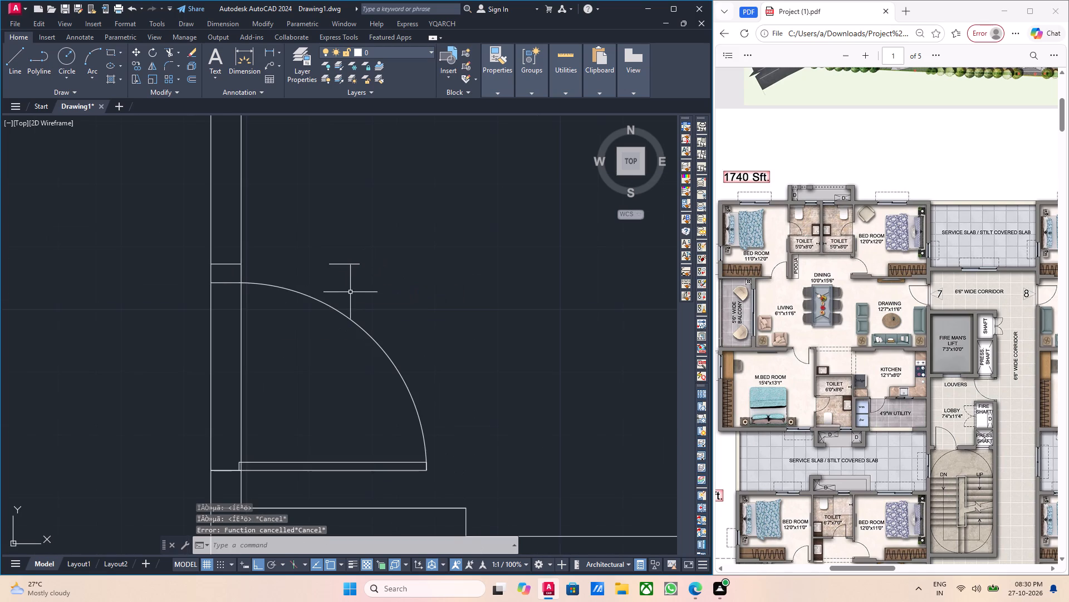
Scale the right bedroom's door block up from its lower wall-side corner so its upper end meets the copied short line.
scroll(344, 289, up, 1)
scroll(300, 300, down, 1)
click(279, 307)
key(Escape)
click(267, 422)
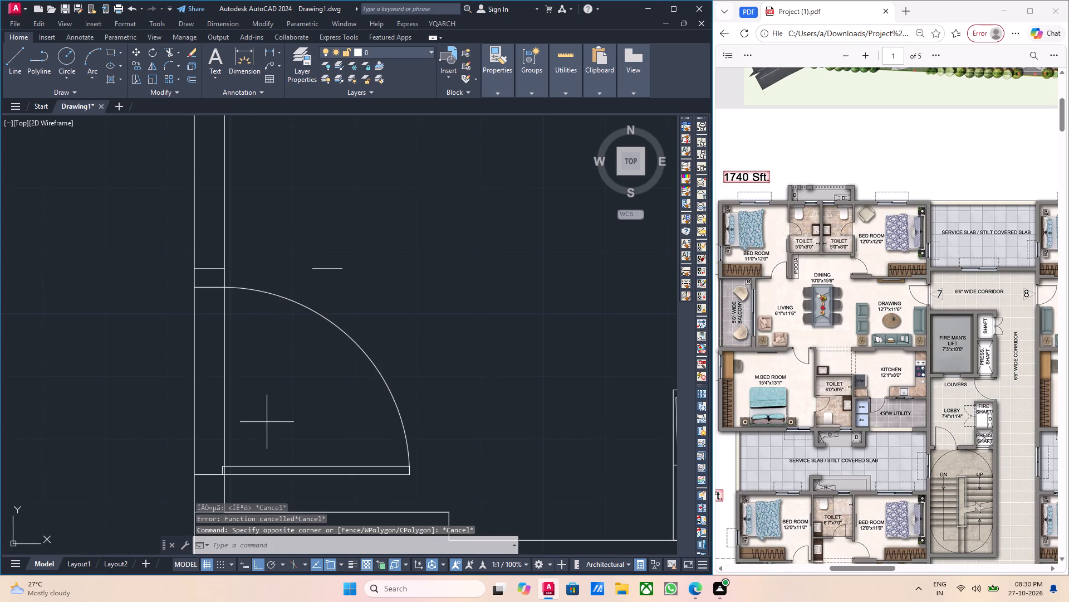
drag(444, 436, 435, 428)
drag(421, 424, 410, 424)
click(362, 417)
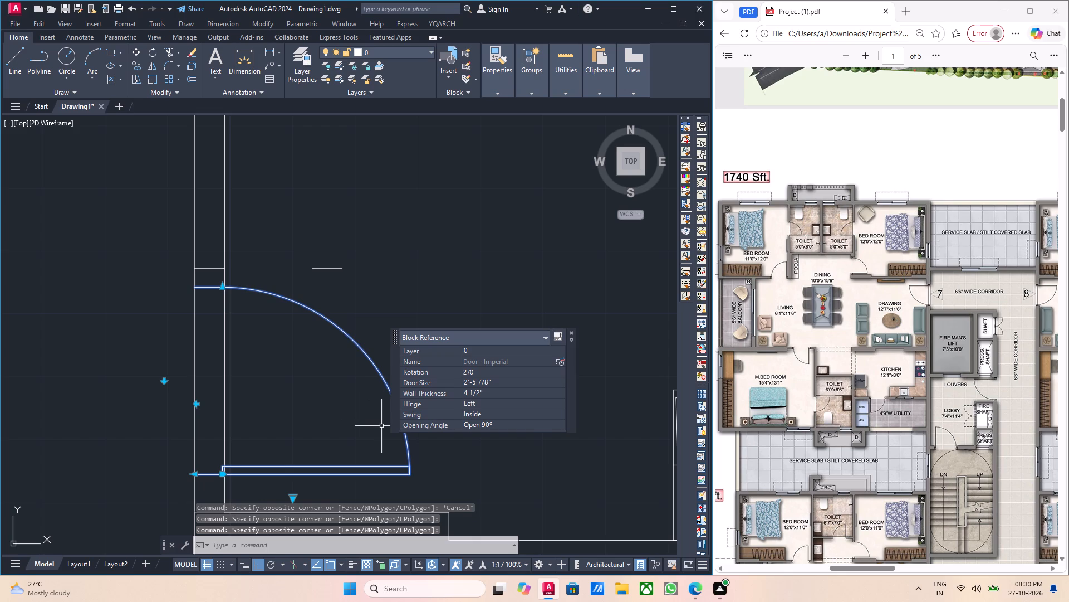
text(sc)
key(Return)
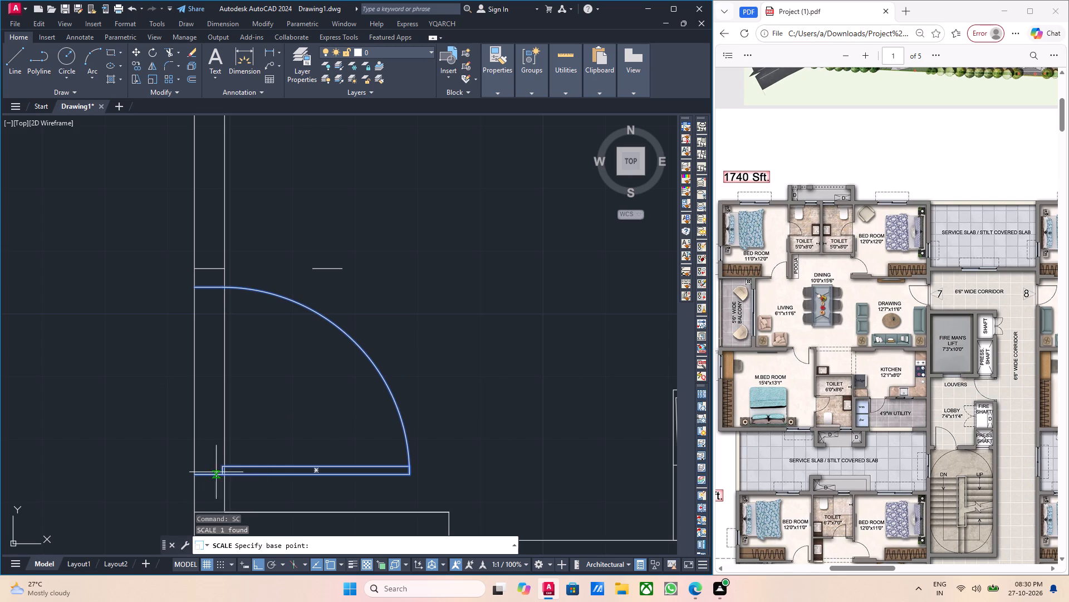
click(194, 475)
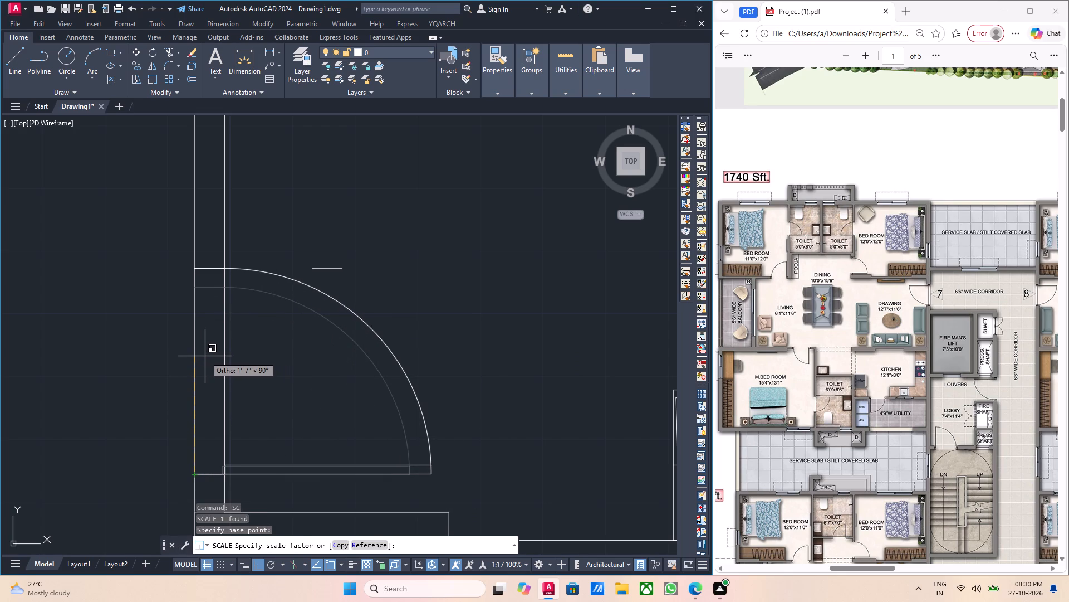
click(205, 356)
key(Escape)
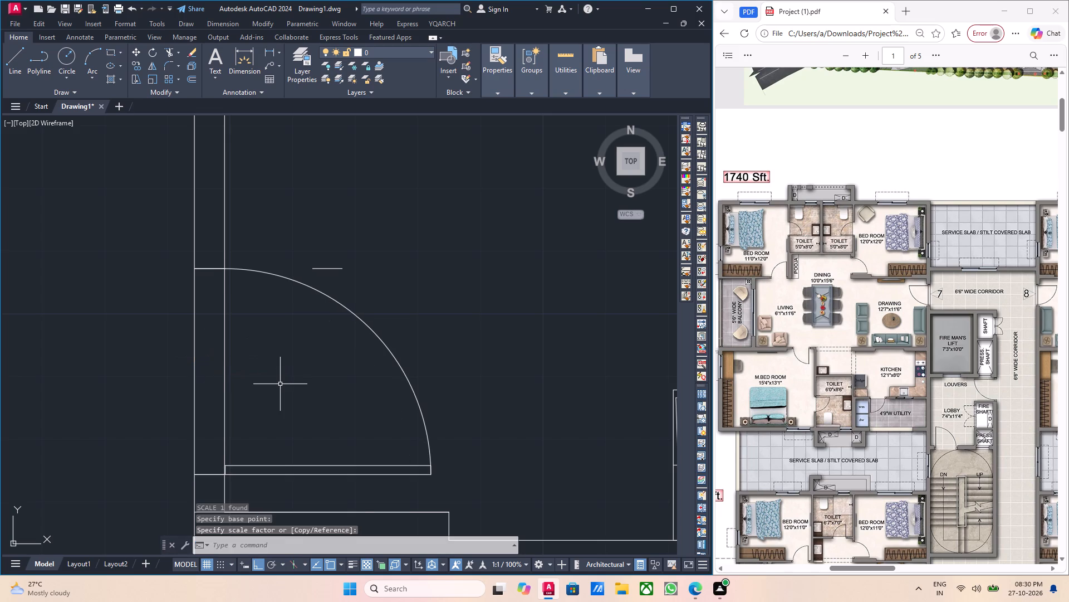
Delete the stray short horizontal line just outside the right bedroom door's arc.
scroll(280, 384, down, 1)
scroll(322, 332, up, 1)
middle_drag(321, 310, 331, 336)
click(333, 333)
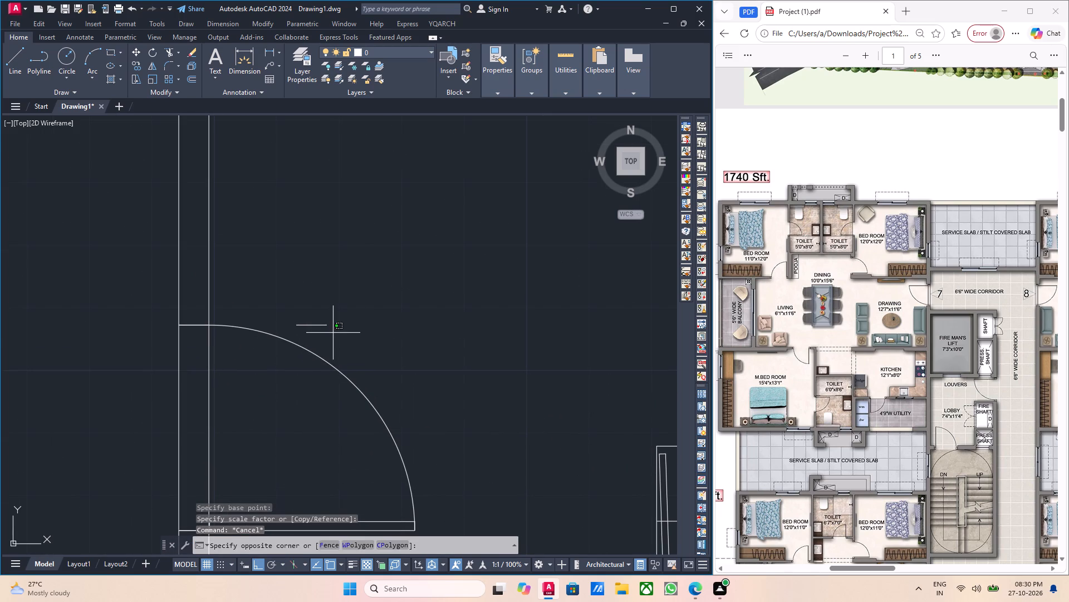
click(318, 319)
key(Delete)
middle_drag(208, 416, 244, 412)
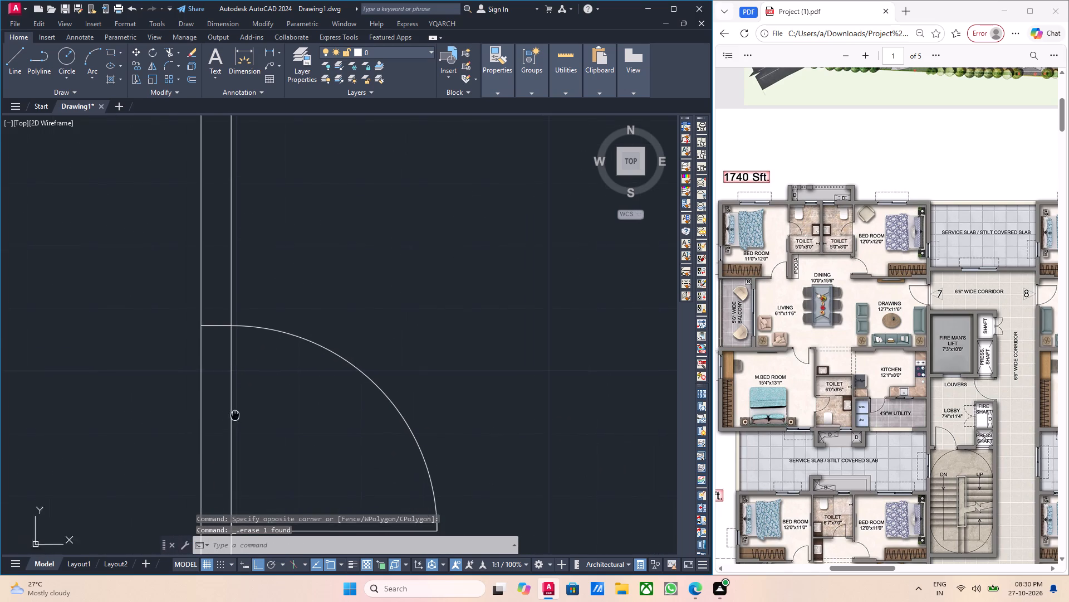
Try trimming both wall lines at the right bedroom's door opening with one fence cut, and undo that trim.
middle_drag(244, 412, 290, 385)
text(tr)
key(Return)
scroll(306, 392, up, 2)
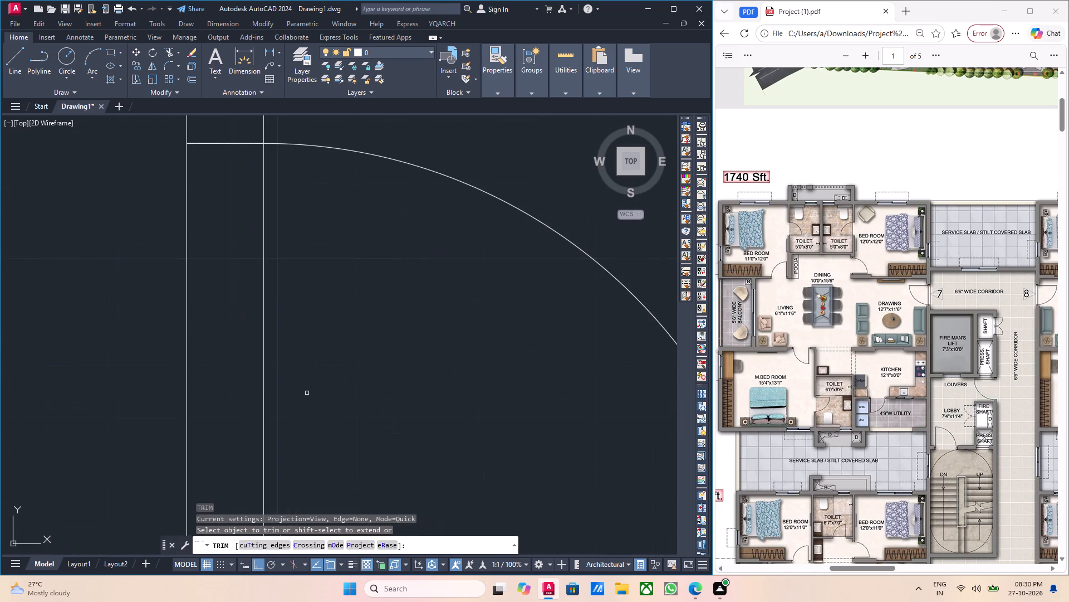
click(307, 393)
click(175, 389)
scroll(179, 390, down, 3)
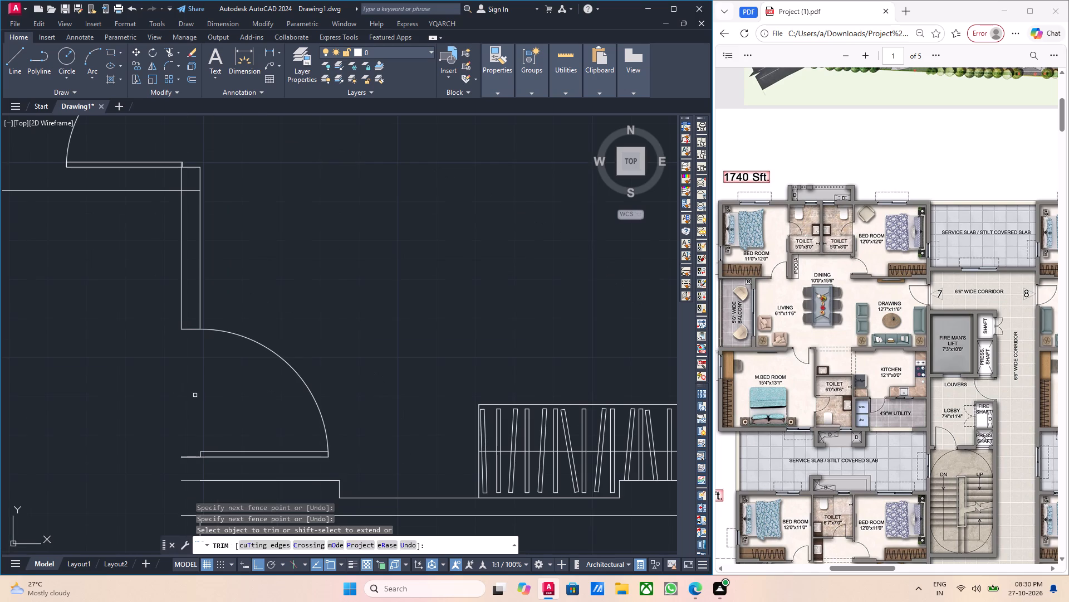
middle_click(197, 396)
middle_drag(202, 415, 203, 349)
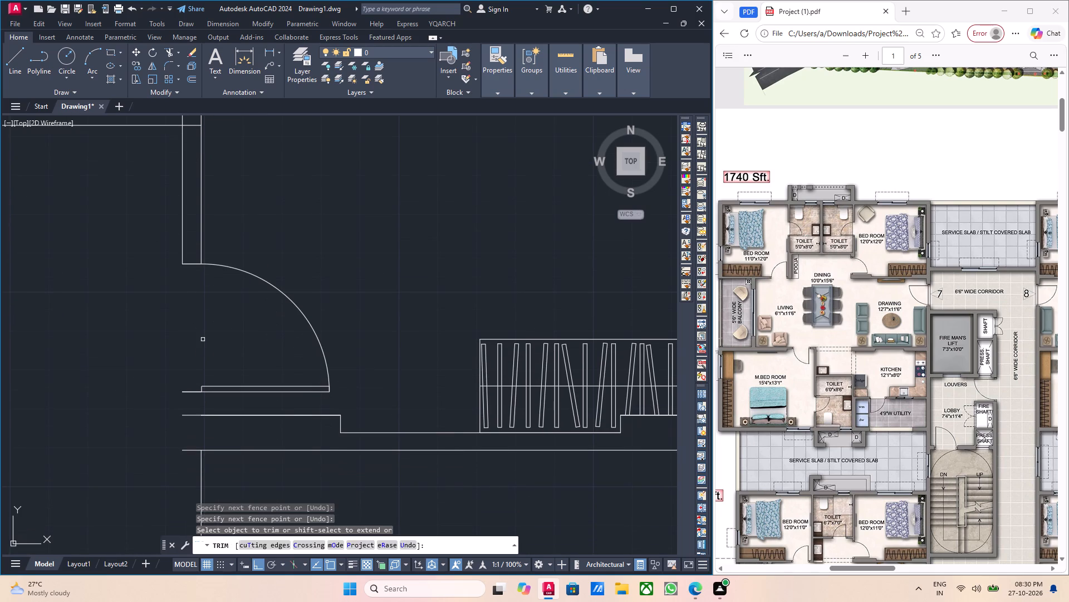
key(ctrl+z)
Trim the two wall lines individually between the short end lines to open the right bedroom's doorway.
scroll(257, 365, down, 1)
middle_drag(290, 404, 277, 352)
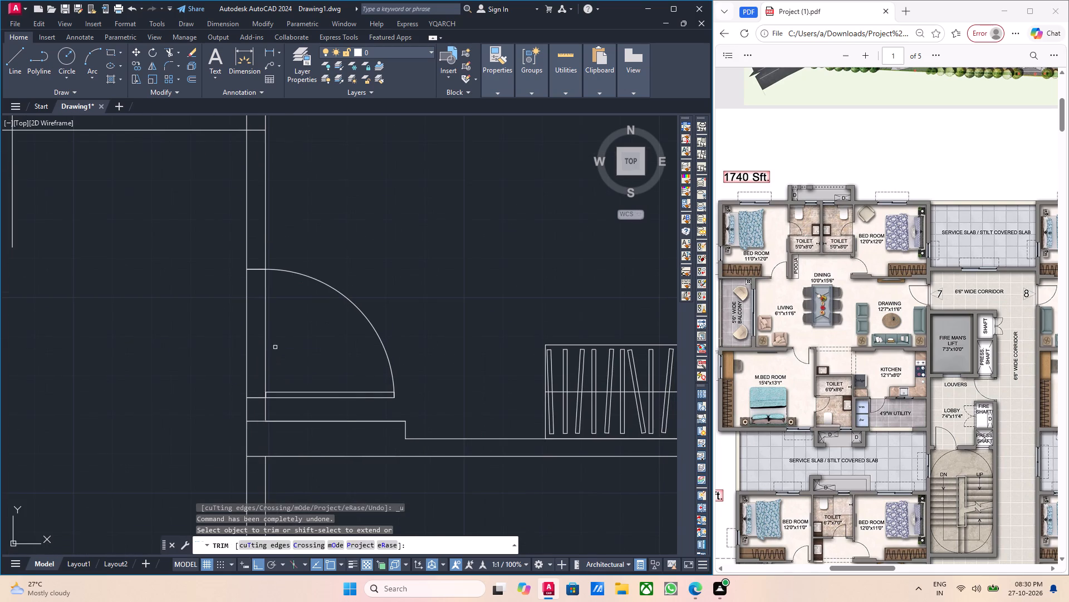
click(265, 331)
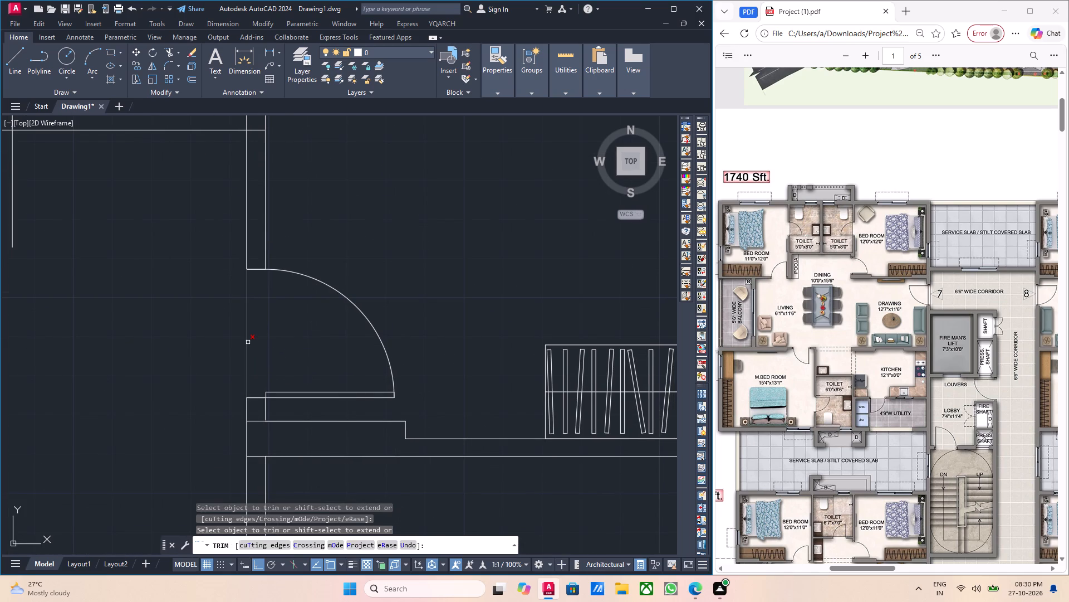
click(248, 342)
scroll(256, 342, down, 3)
middle_drag(264, 342, 259, 342)
key(Escape)
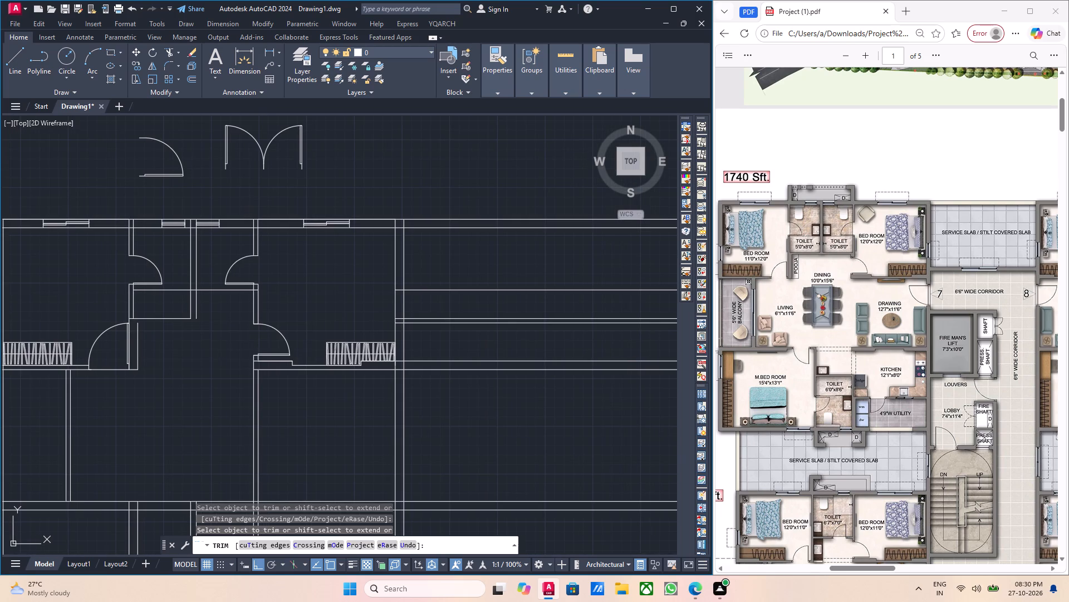
Examine the wall layout of the living, dining and drawing area below the upper bedrooms.
scroll(257, 342, down, 1)
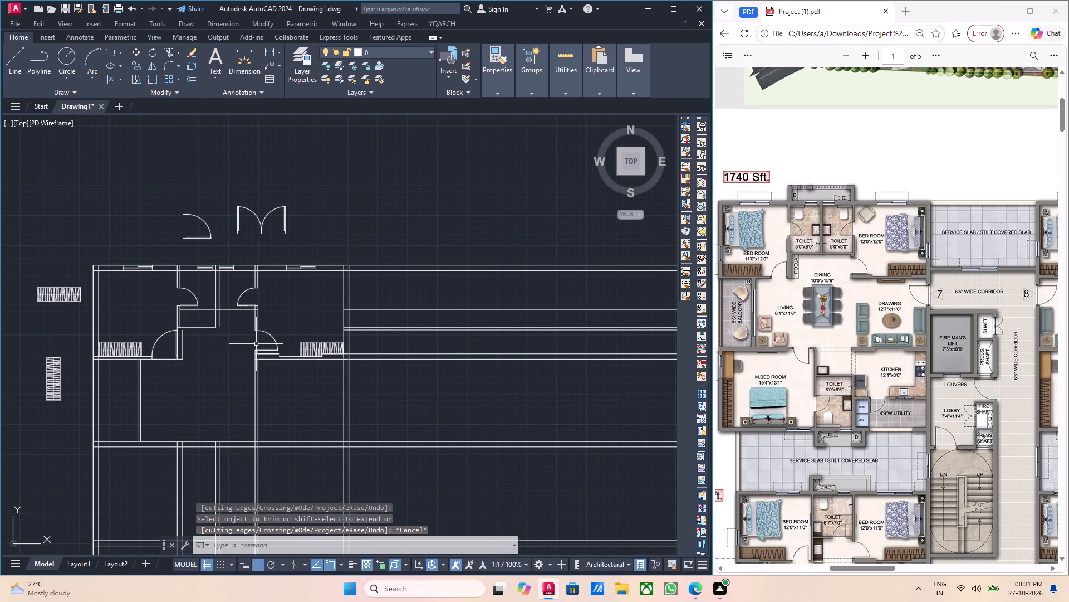
middle_drag(306, 354, 316, 325)
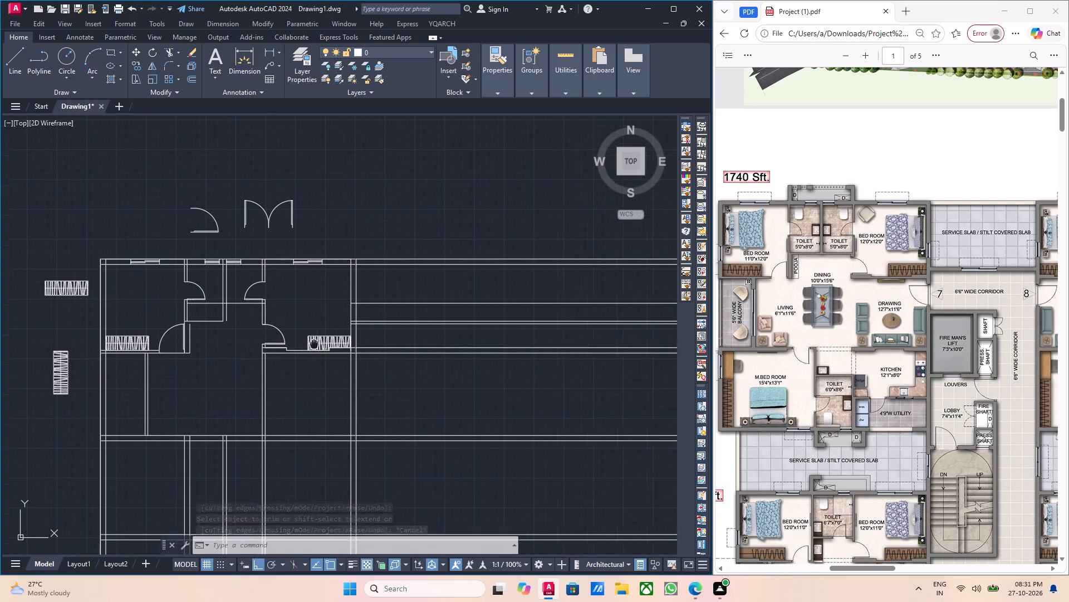
middle_drag(316, 325, 316, 281)
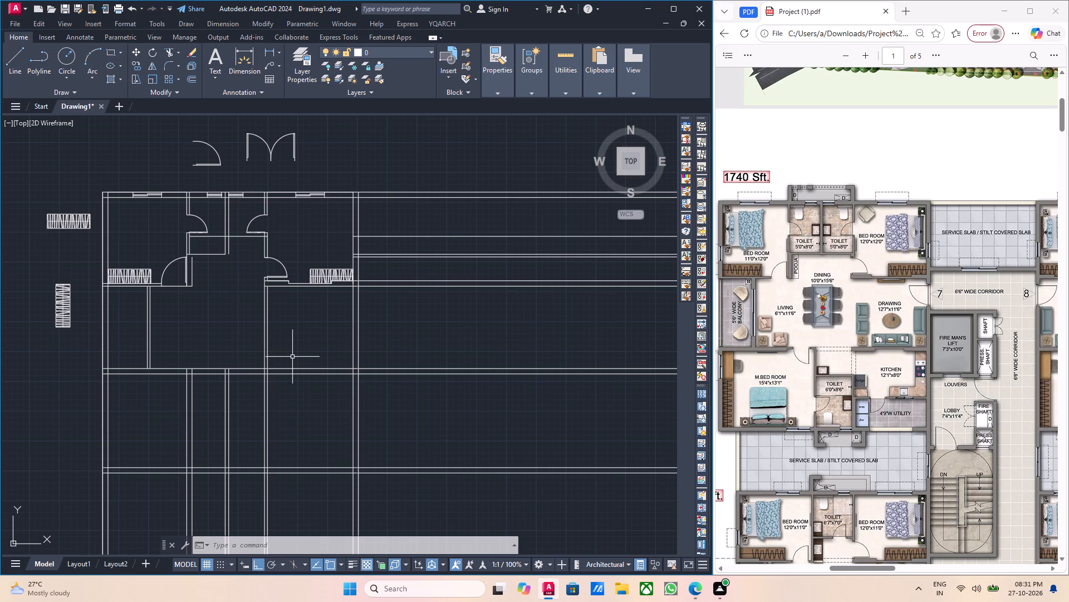
middle_click(361, 291)
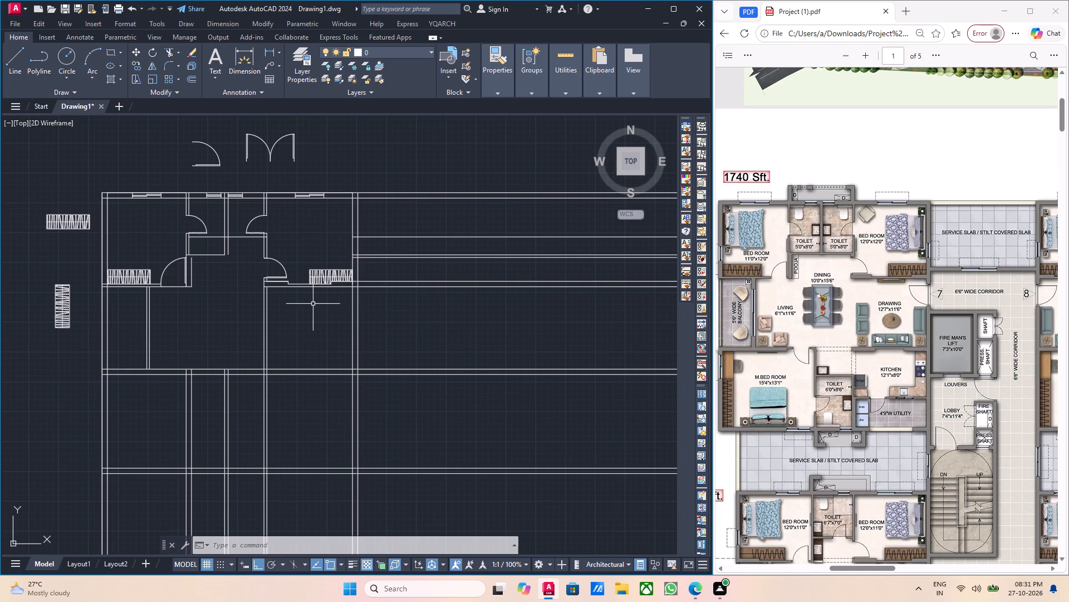
scroll(302, 302, up, 2)
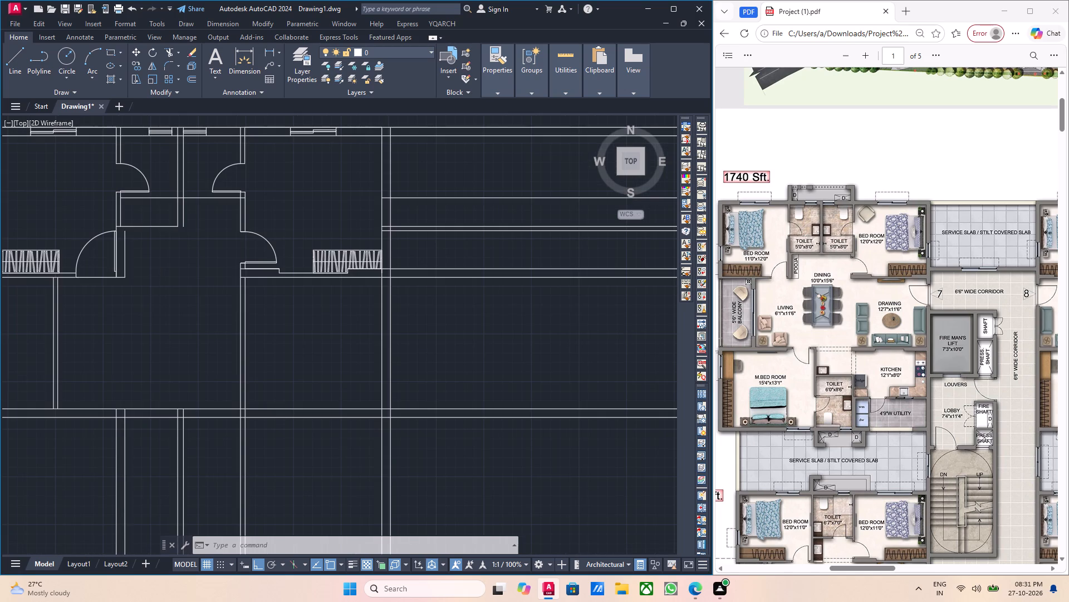
scroll(332, 313, up, 2)
scroll(332, 311, down, 2)
middle_drag(357, 322, 393, 336)
scroll(351, 322, down, 1)
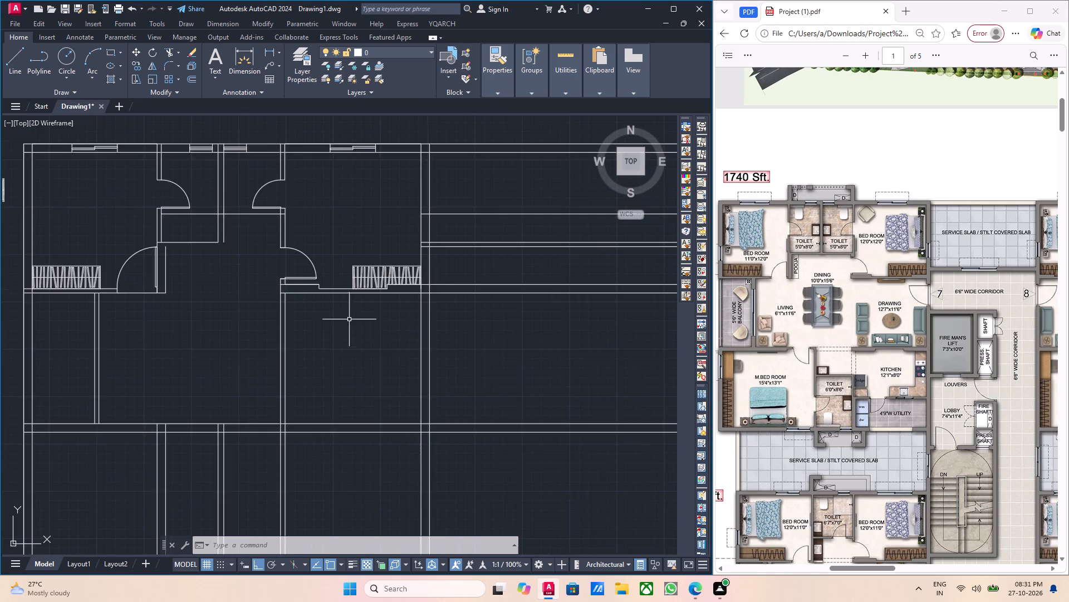
middle_drag(337, 312, 396, 325)
middle_click(337, 323)
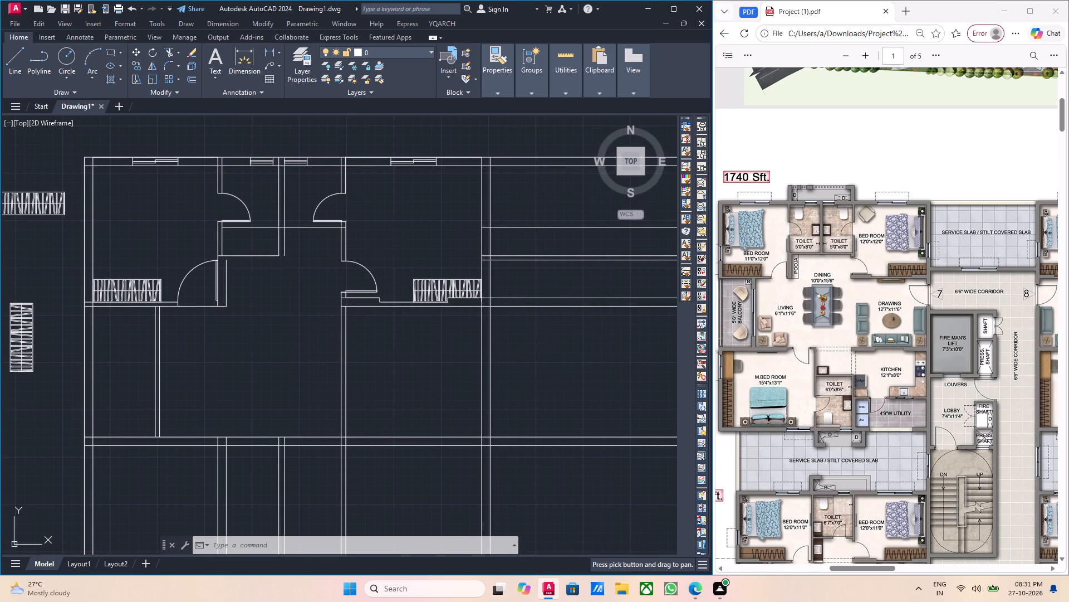
middle_drag(363, 342, 344, 310)
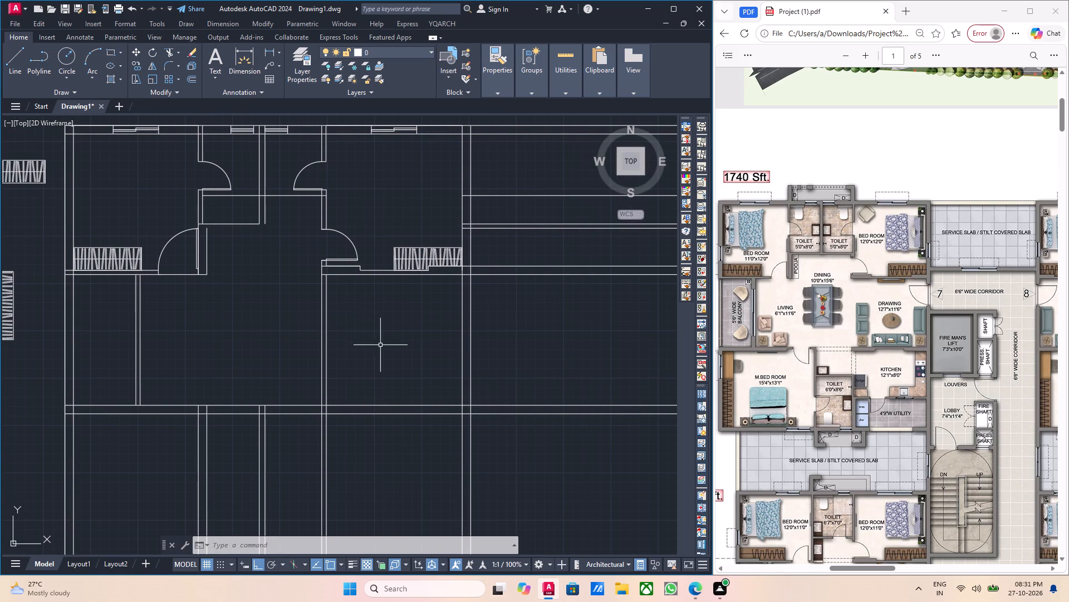
middle_drag(384, 345, 325, 332)
scroll(349, 335, down, 1)
middle_drag(359, 339, 388, 330)
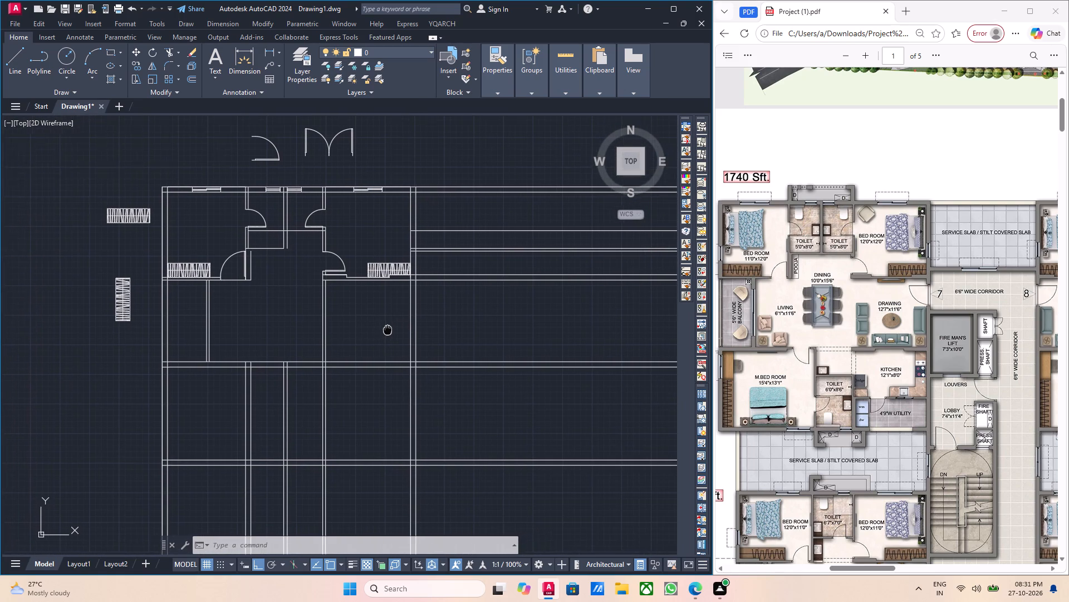
middle_drag(388, 330, 394, 329)
middle_drag(231, 354, 245, 366)
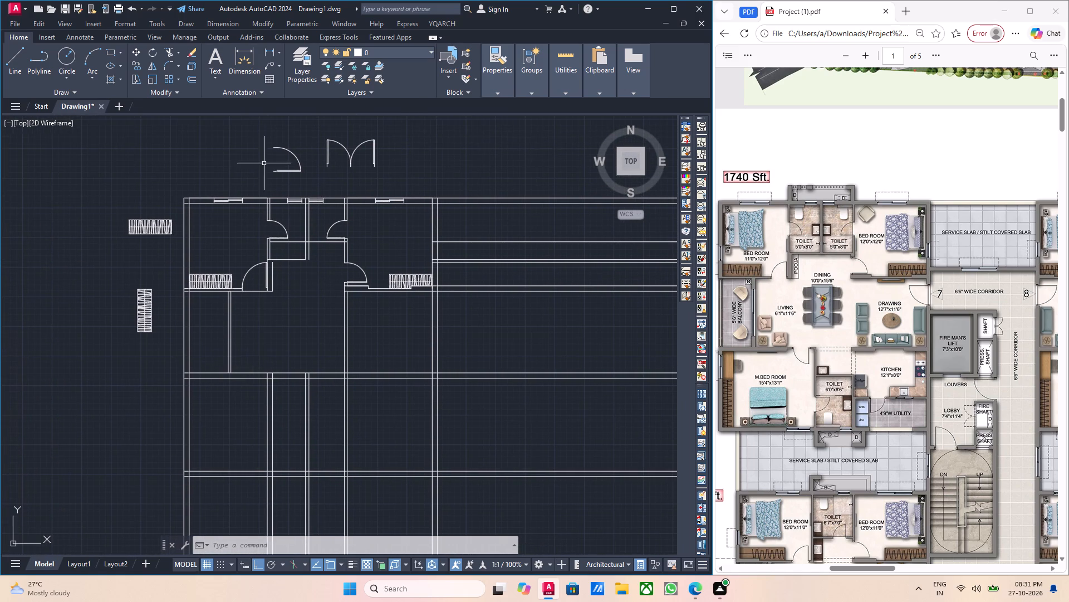
Measure the vertical clearance beside the balcony wall, from the left bedroom's bottom wall to the master bedroom's top wall.
click(268, 53)
scroll(223, 337, up, 3)
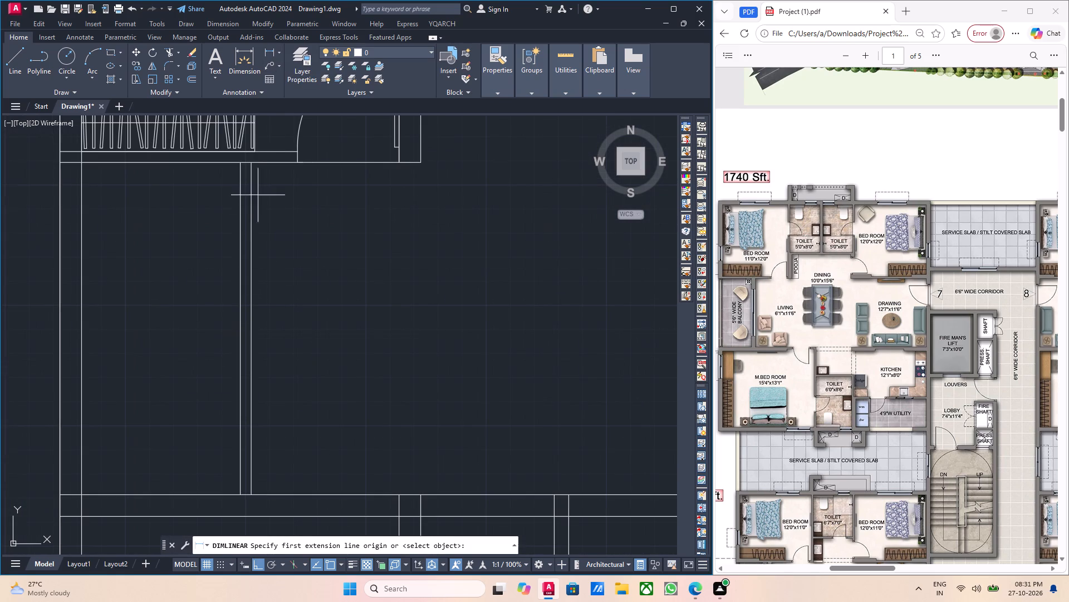
click(254, 162)
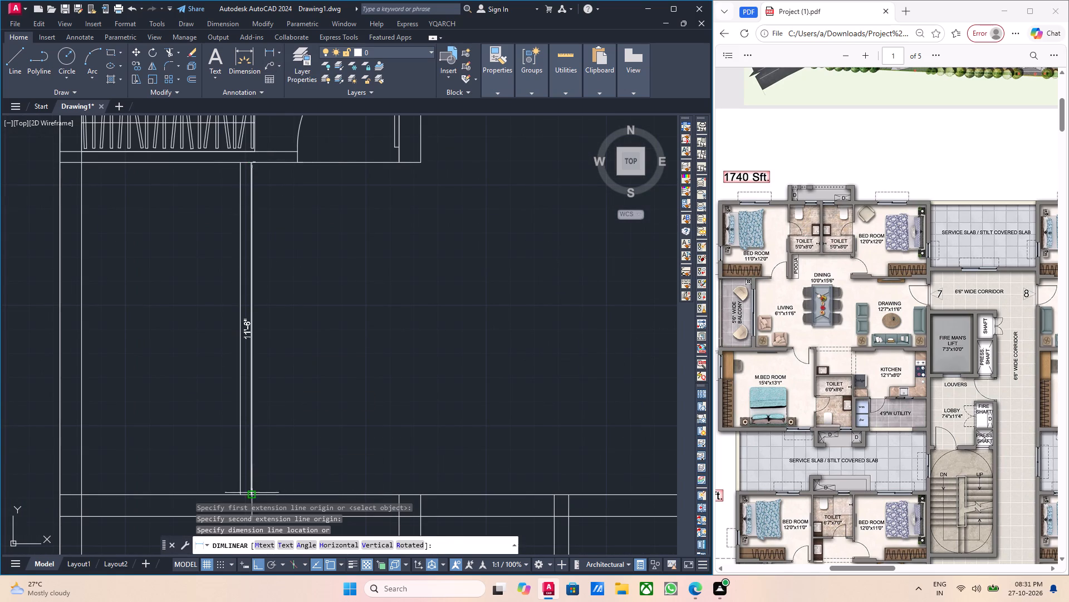
click(252, 493)
scroll(335, 434, down, 2)
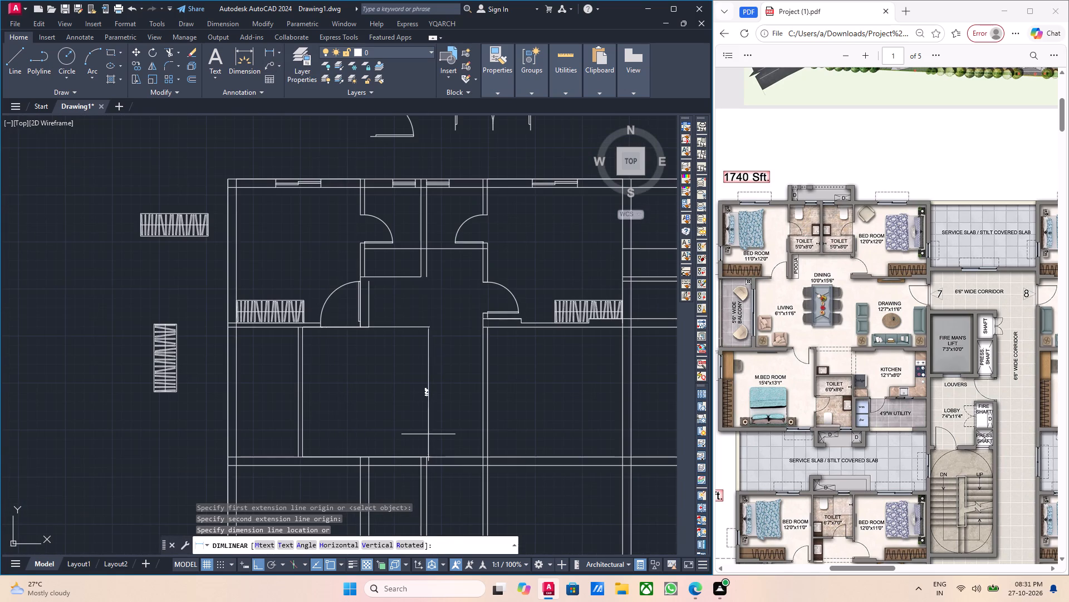
key(Escape)
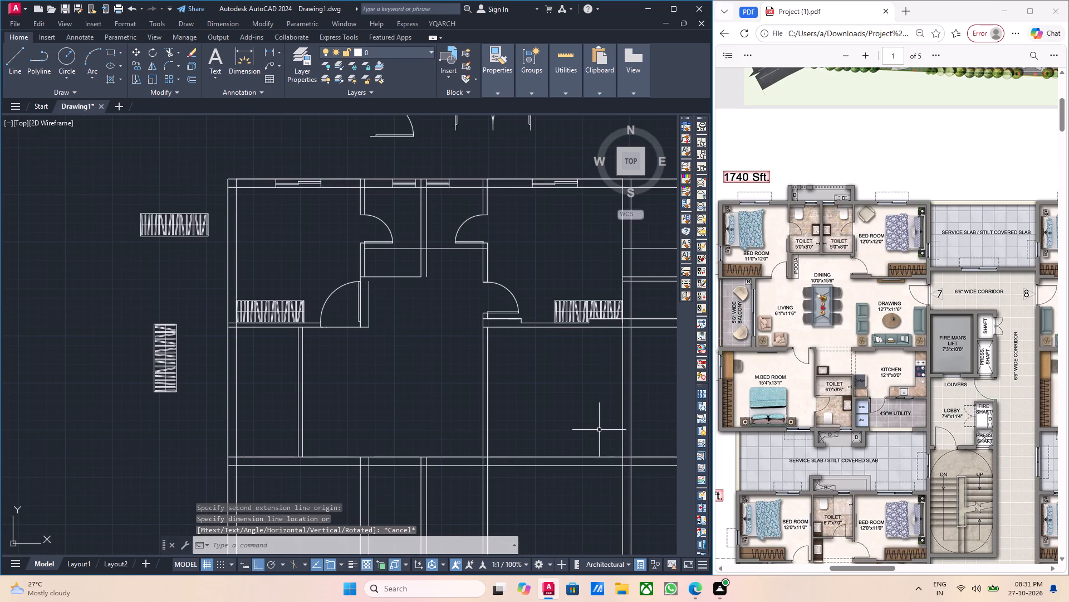
Trim away both vertical wall lines that continue down from the right bedroom's left wall through the dining and drawing area.
middle_drag(515, 423, 474, 411)
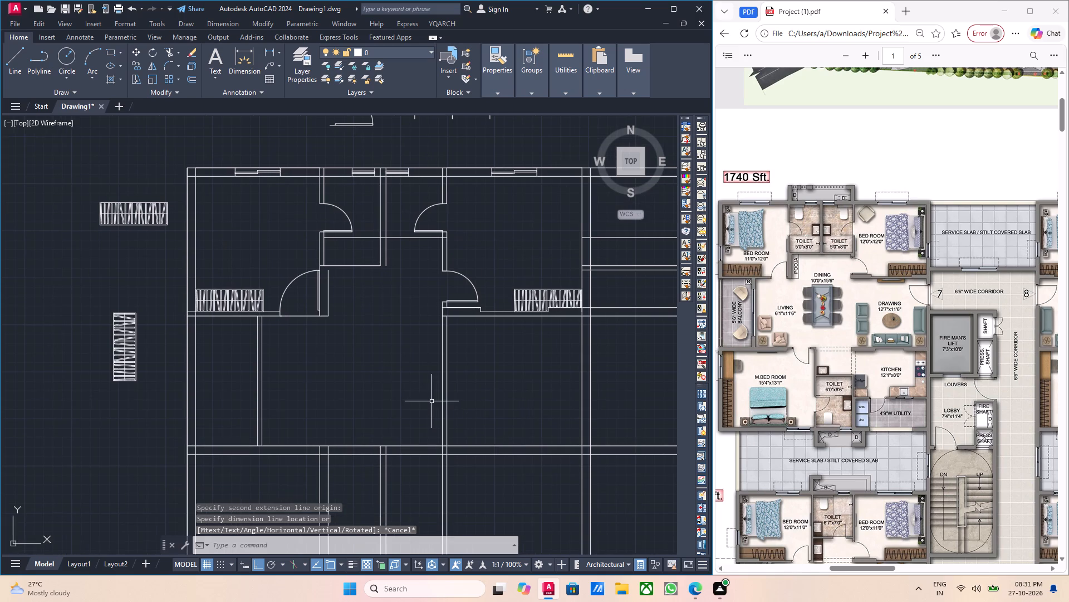
scroll(438, 369, up, 2)
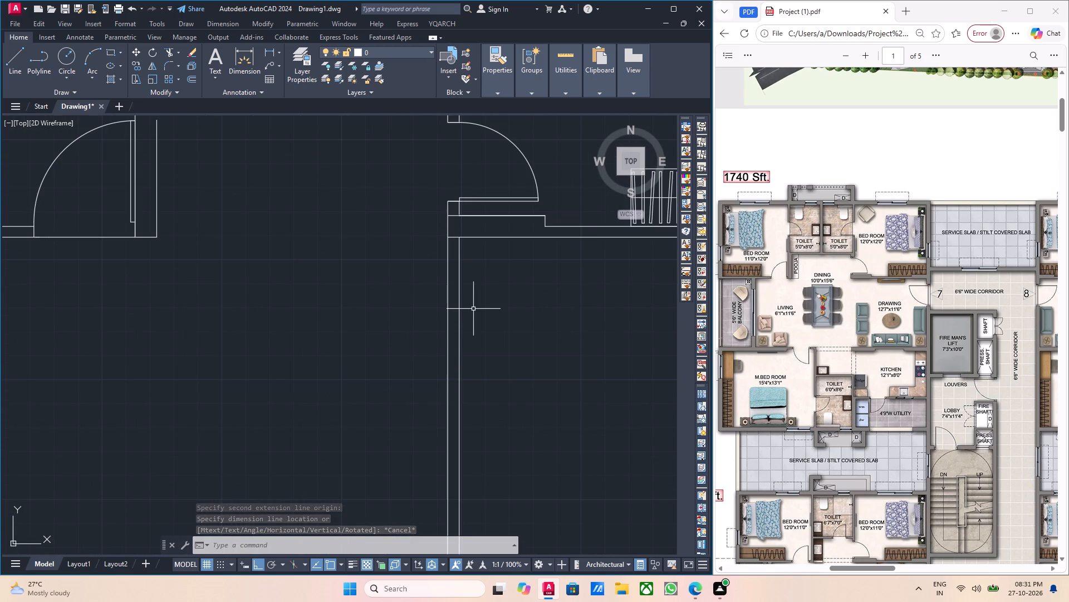
key(t)
key(r)
key(Return)
click(447, 267)
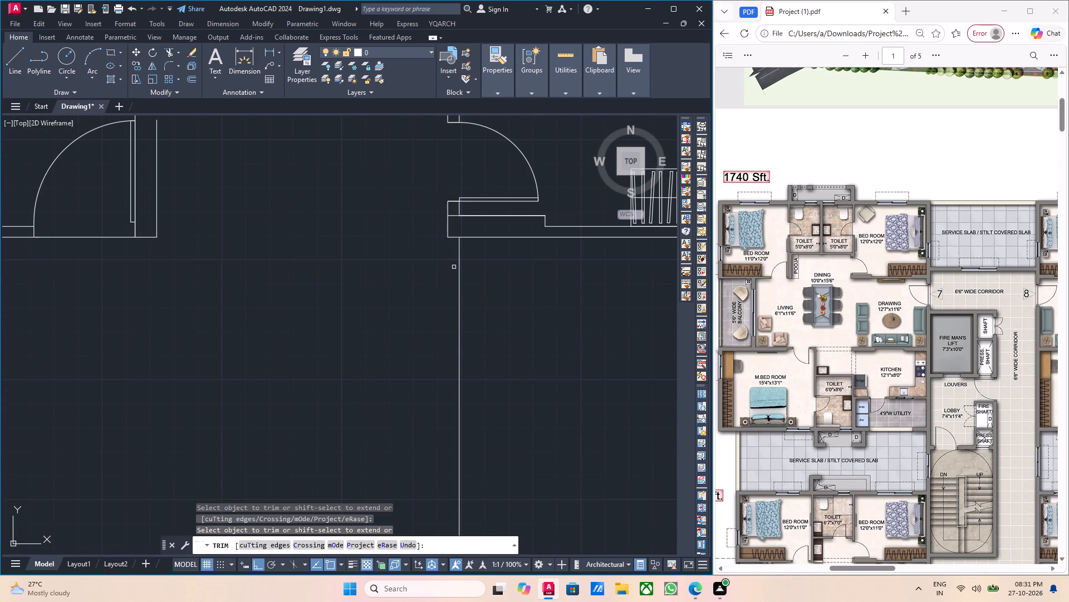
click(460, 266)
scroll(460, 268, down, 2)
middle_drag(512, 310, 483, 310)
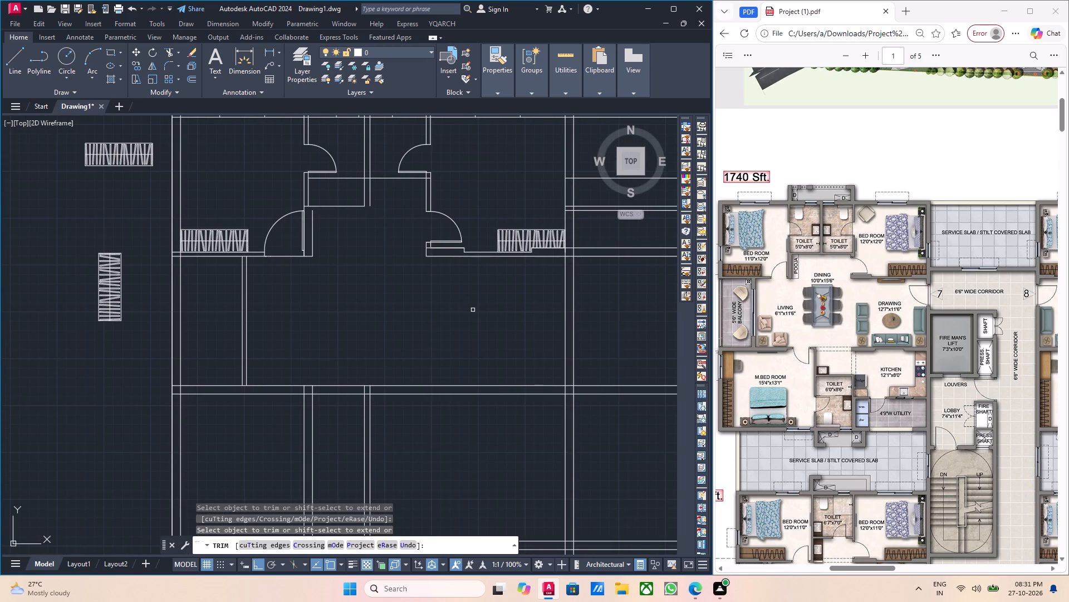
key(Escape)
Examine the wall layout of the master bedroom, toilet and kitchen zone below the living and dining area.
middle_drag(466, 338, 461, 334)
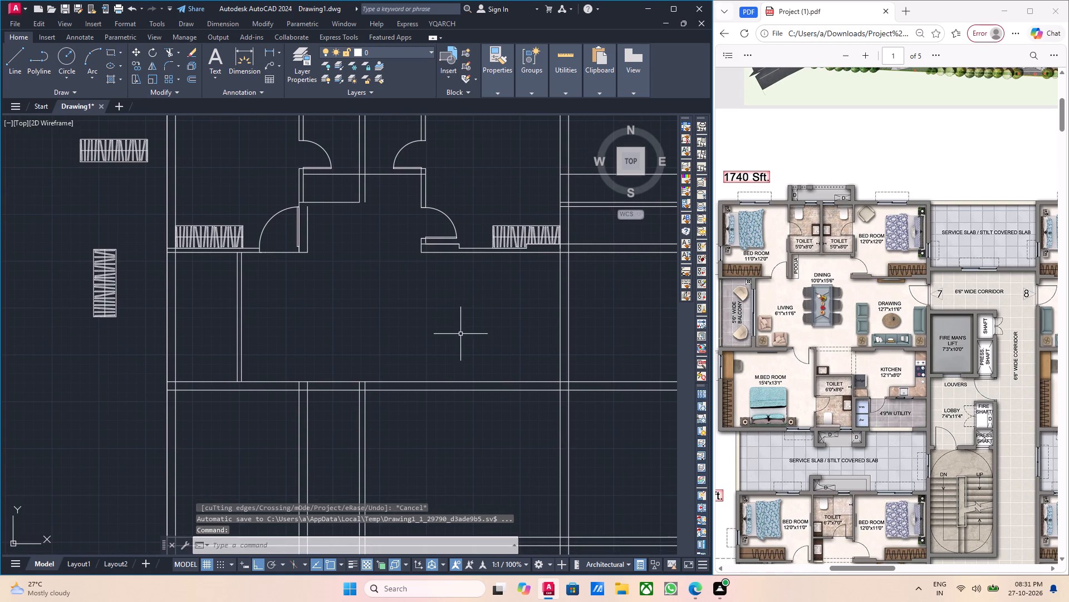
scroll(459, 333, down, 1)
middle_drag(476, 341, 457, 324)
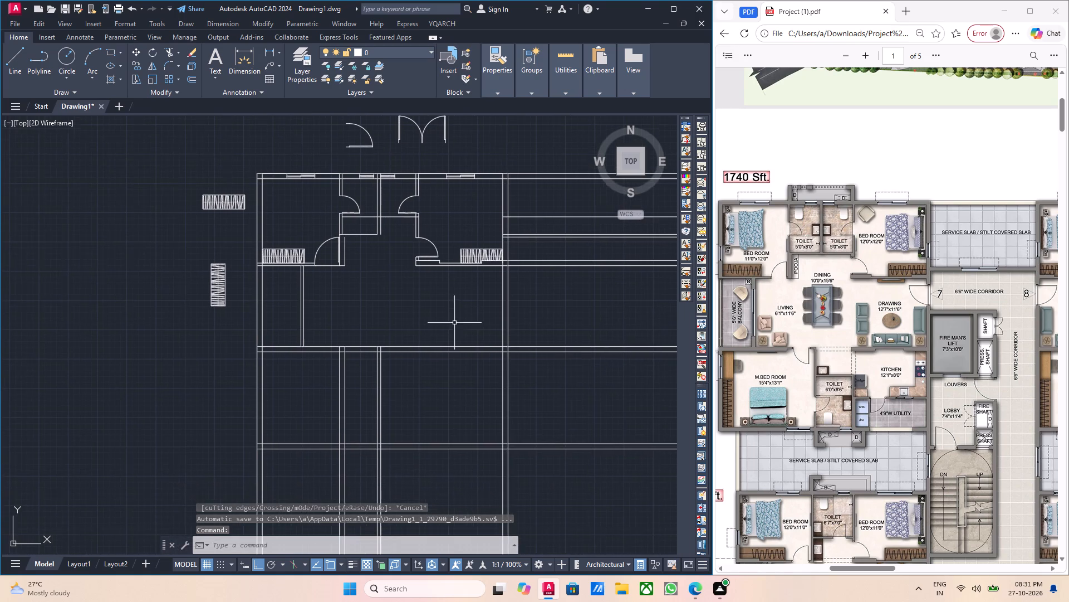
middle_drag(462, 346, 440, 328)
middle_drag(406, 381, 425, 346)
middle_drag(425, 348, 426, 372)
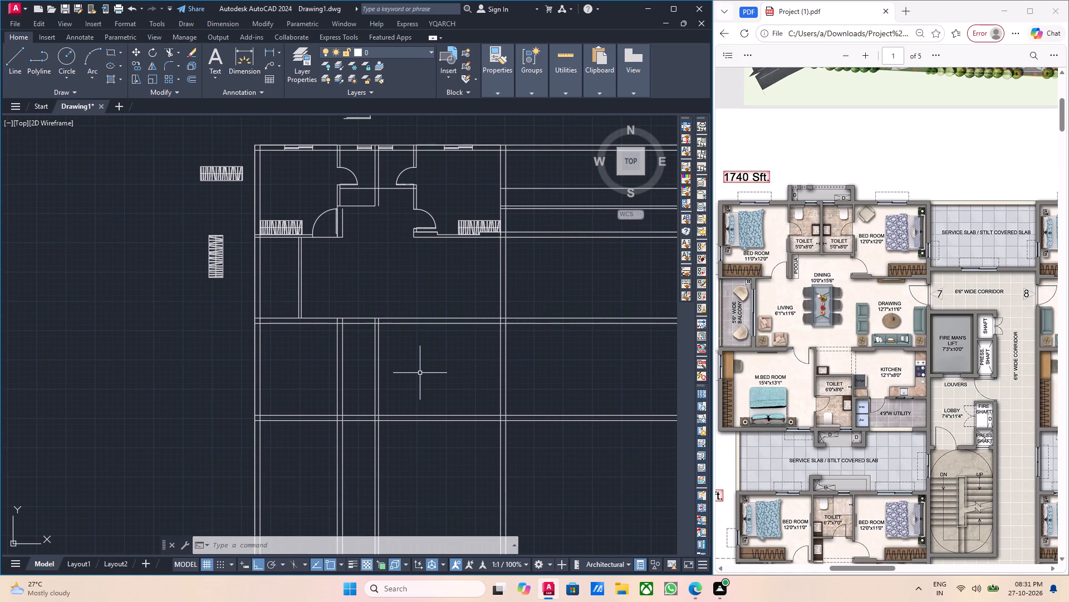
middle_drag(419, 395, 420, 356)
middle_drag(346, 385, 367, 381)
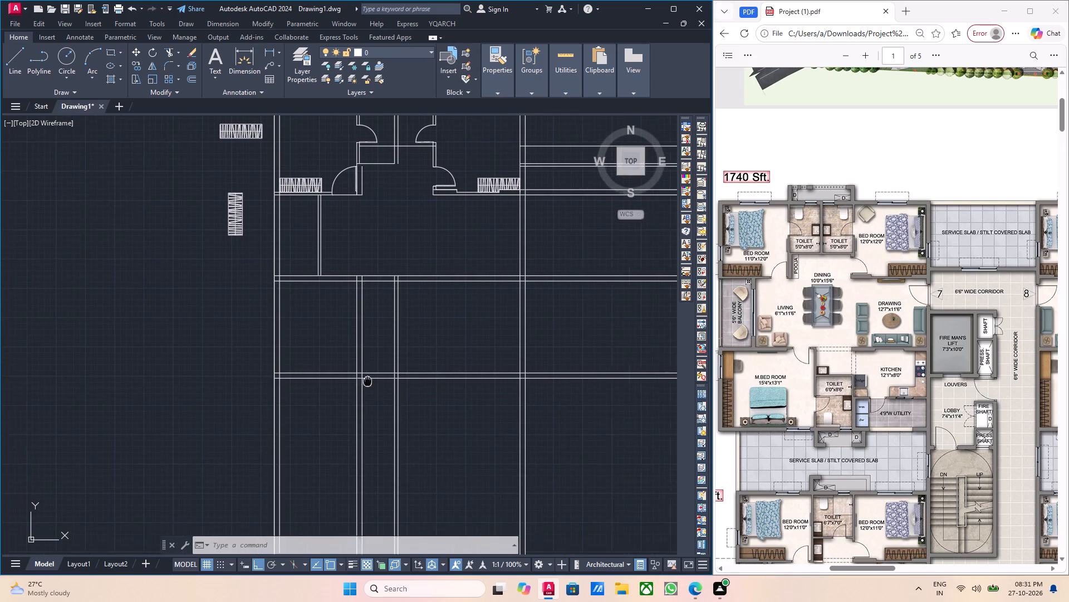
middle_drag(367, 381, 380, 380)
scroll(381, 380, down, 1)
scroll(381, 350, up, 1)
middle_drag(381, 350, 386, 361)
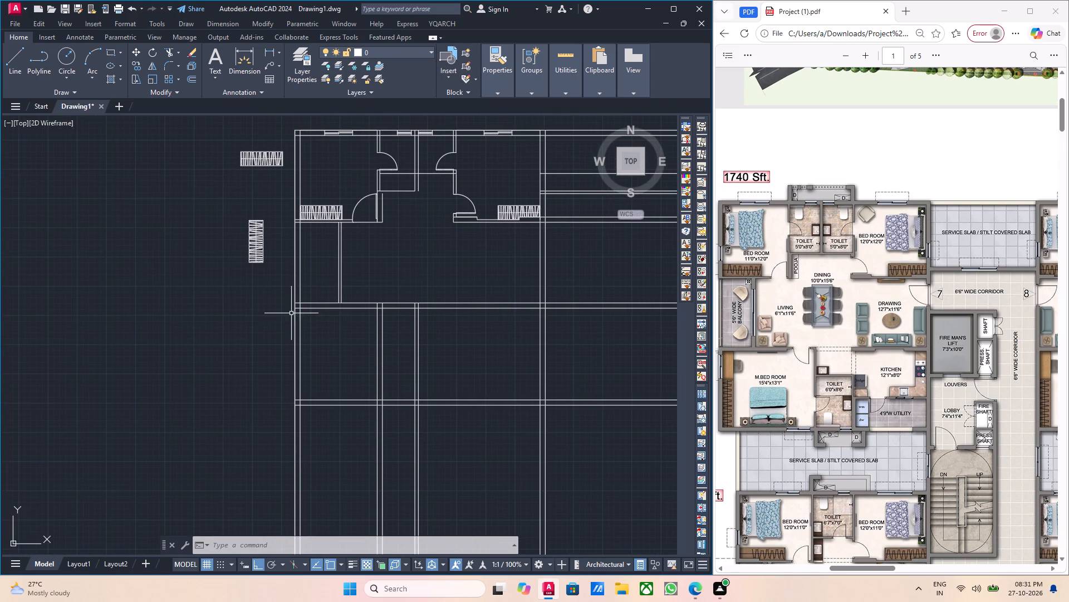
Measure the horizontal distance from the master bedroom's upper-left inner corner to the near face of the second interior vertical wall.
click(270, 51)
scroll(312, 312, up, 2)
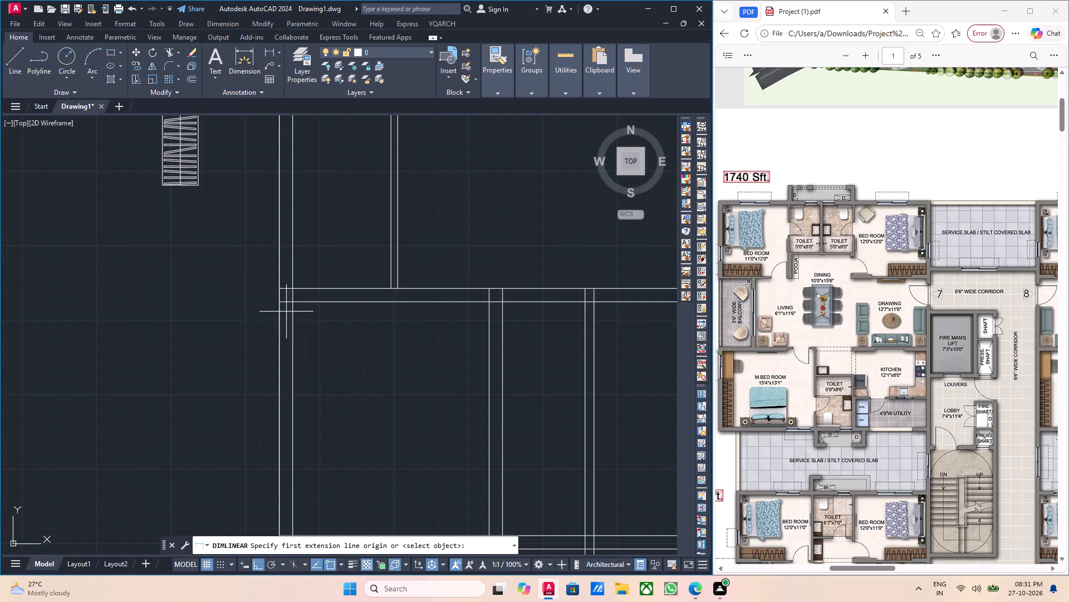
drag(292, 304, 300, 304)
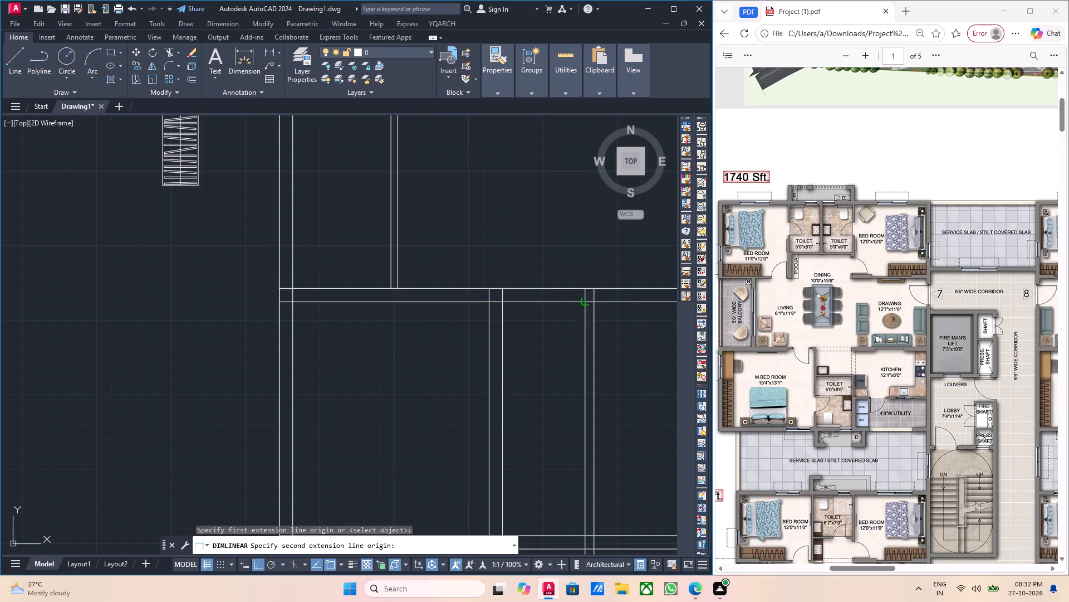
click(585, 305)
scroll(568, 335, up, 2)
key(Escape)
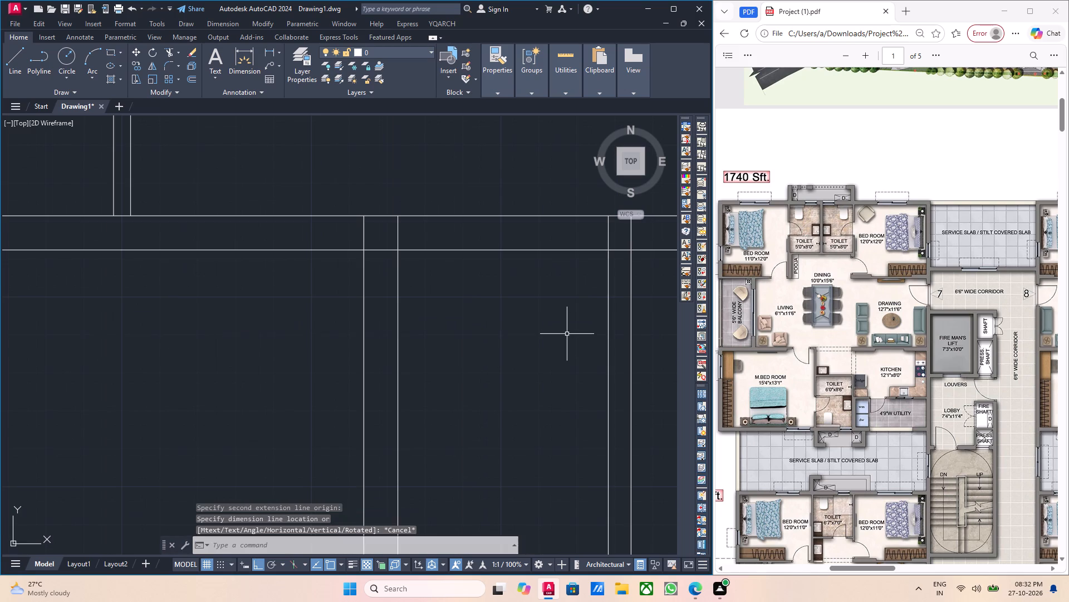
Add a 15'4" horizontal linear dimension running right from the master bedroom's upper-left inner corner.
scroll(567, 334, down, 3)
middle_drag(583, 349, 531, 342)
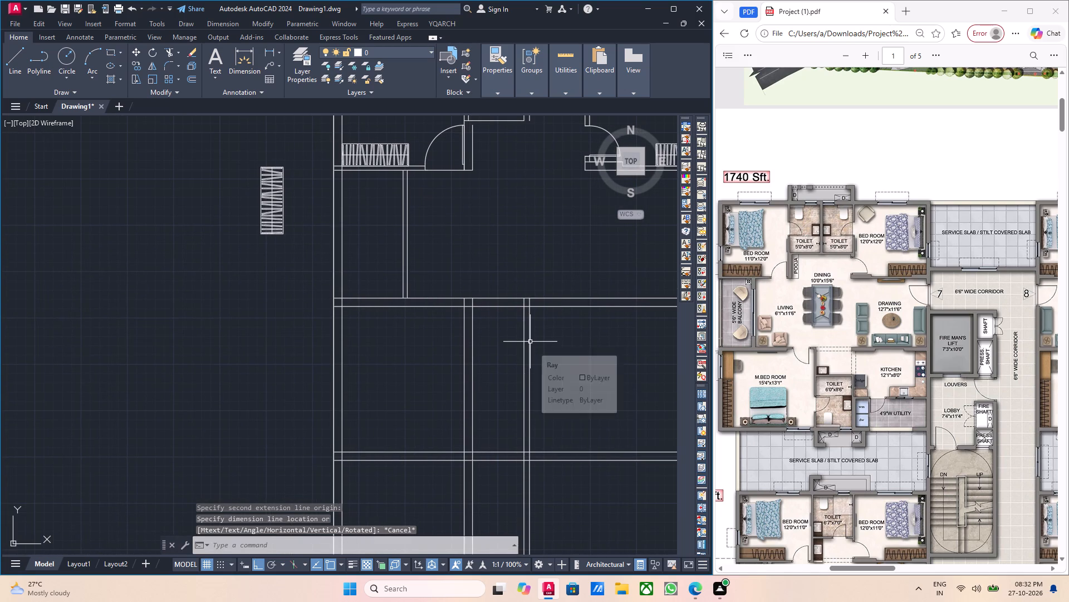
scroll(527, 349, down, 1)
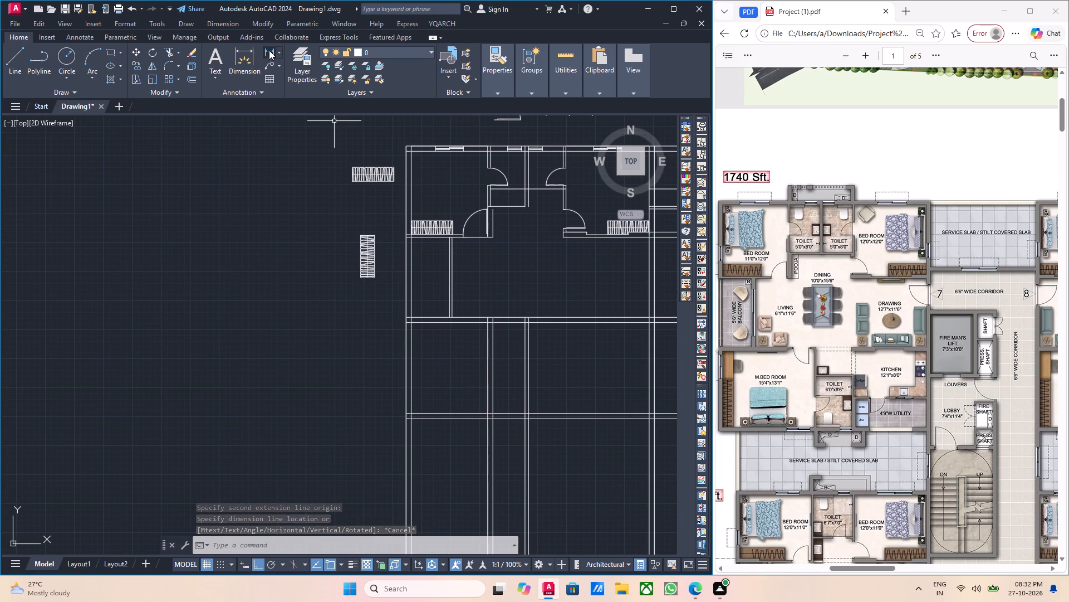
click(269, 50)
scroll(396, 365, up, 3)
drag(456, 204, 459, 210)
middle_drag(569, 266, 366, 302)
scroll(416, 305, down, 2)
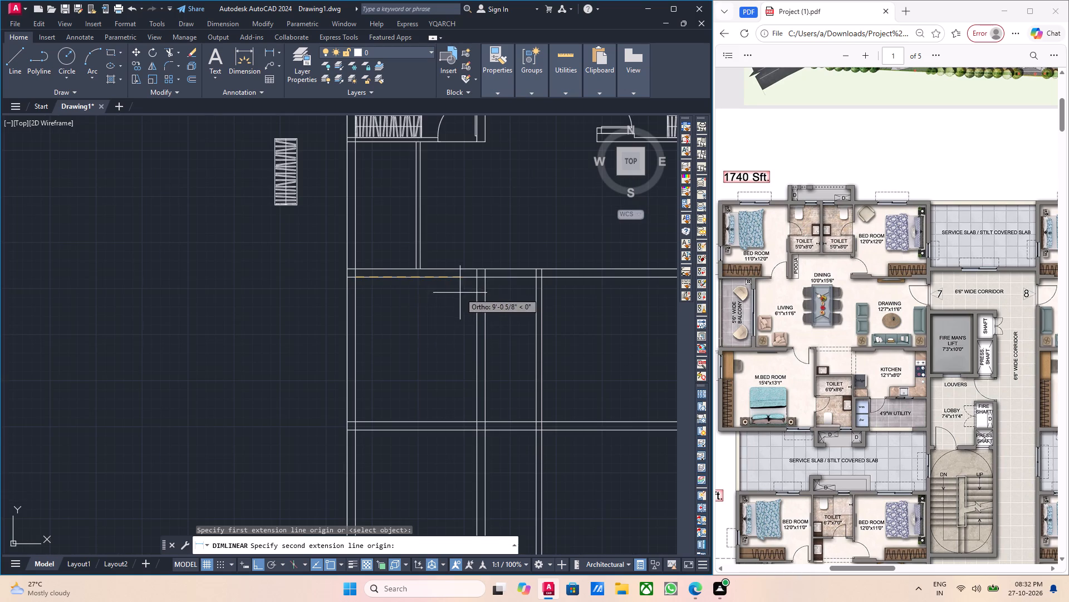
text(15'4)
key(Return)
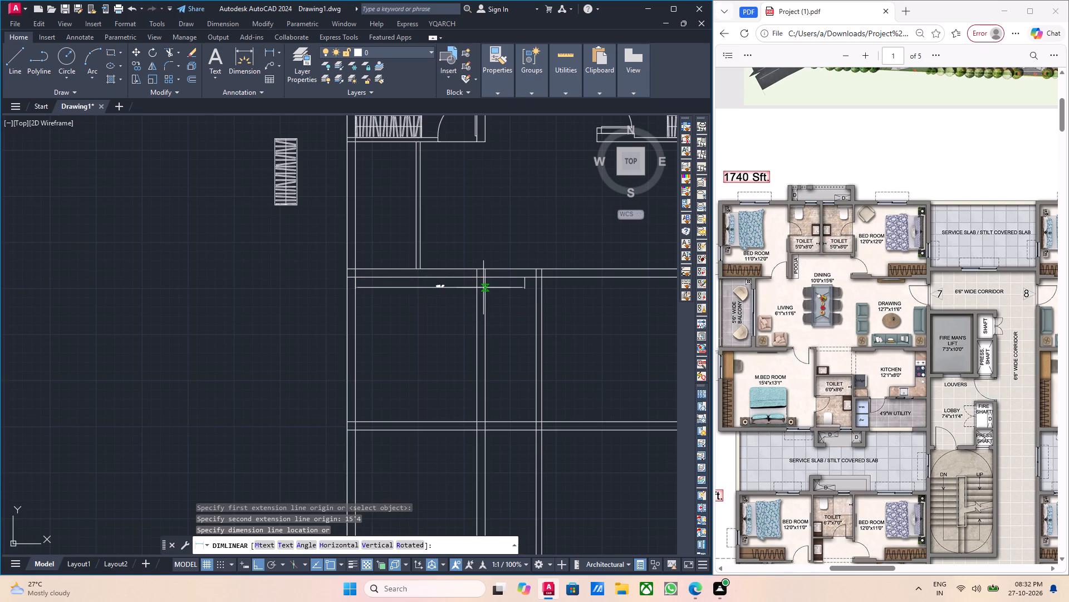
click(467, 322)
Move both lines of the second interior vertical wall so its left face meets the right end of the 15'-4" dimension.
scroll(514, 304, up, 1)
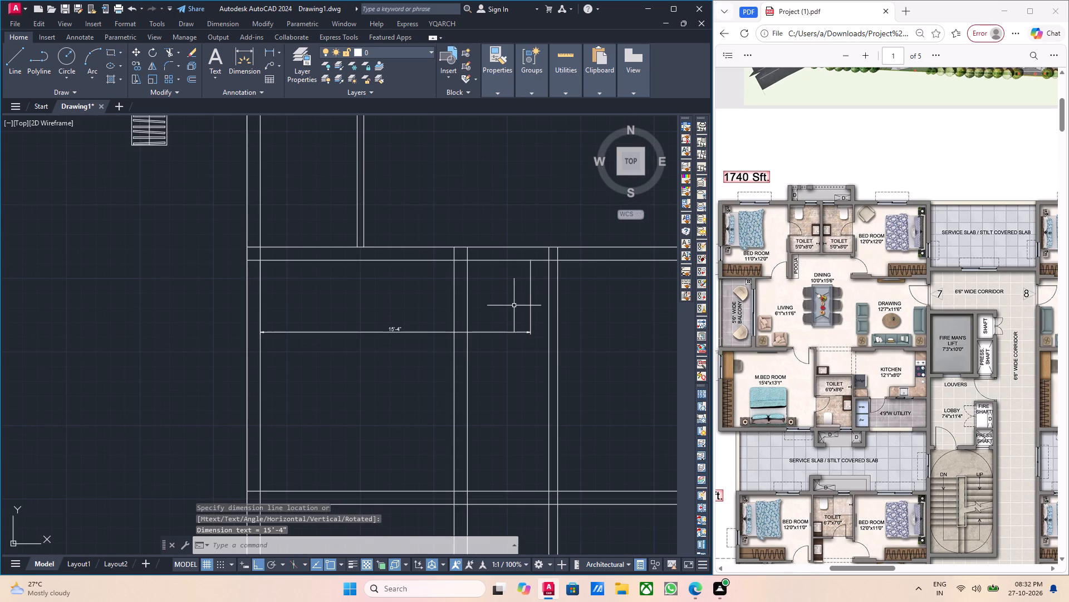
scroll(592, 309, up, 2)
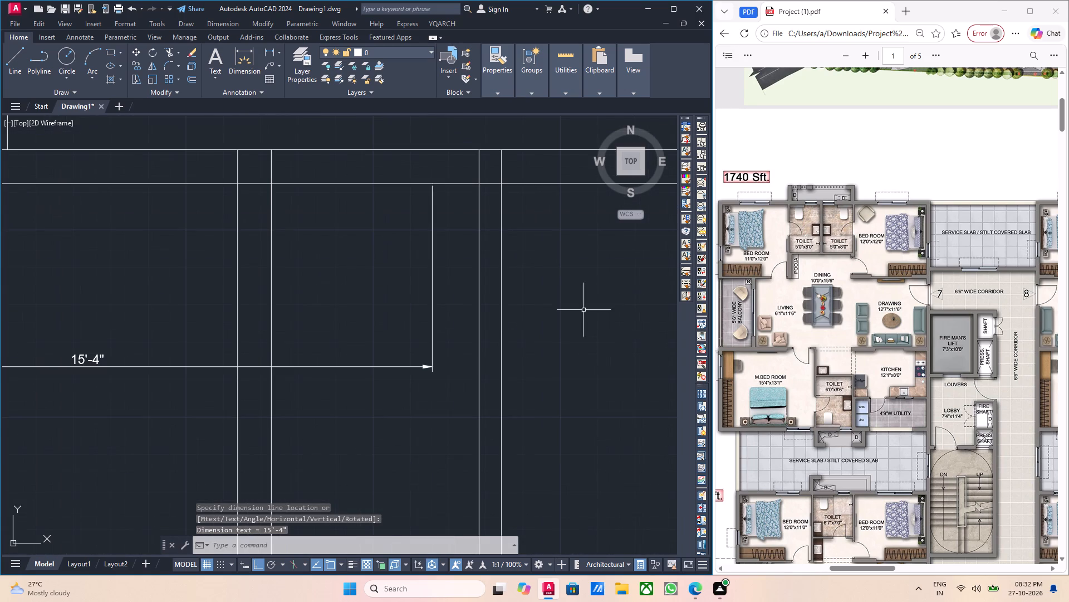
click(531, 330)
click(474, 325)
middle_drag(509, 334, 500, 333)
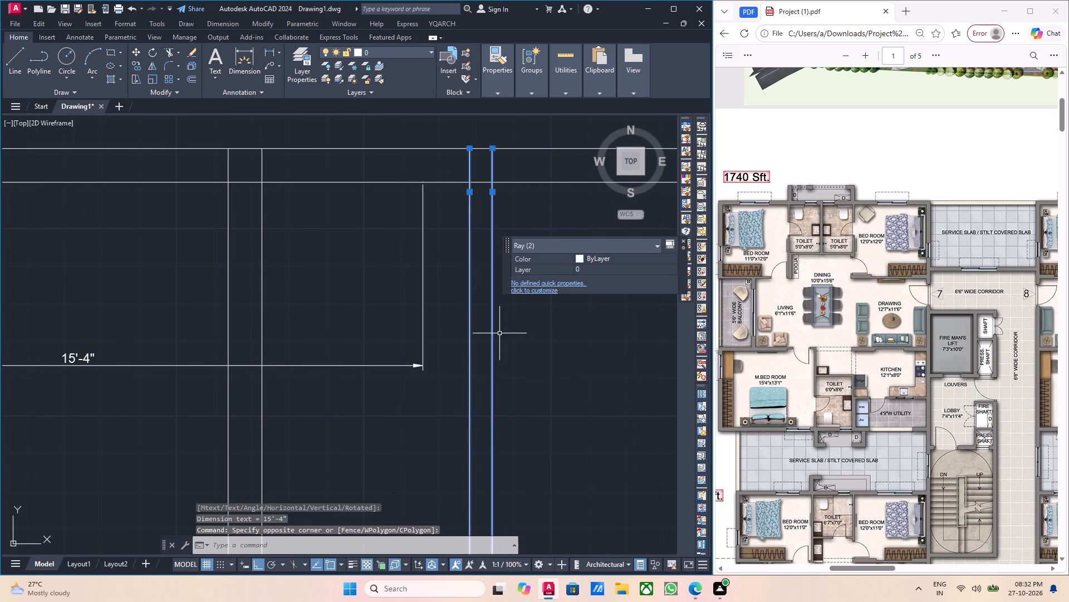
middle_drag(478, 241, 485, 294)
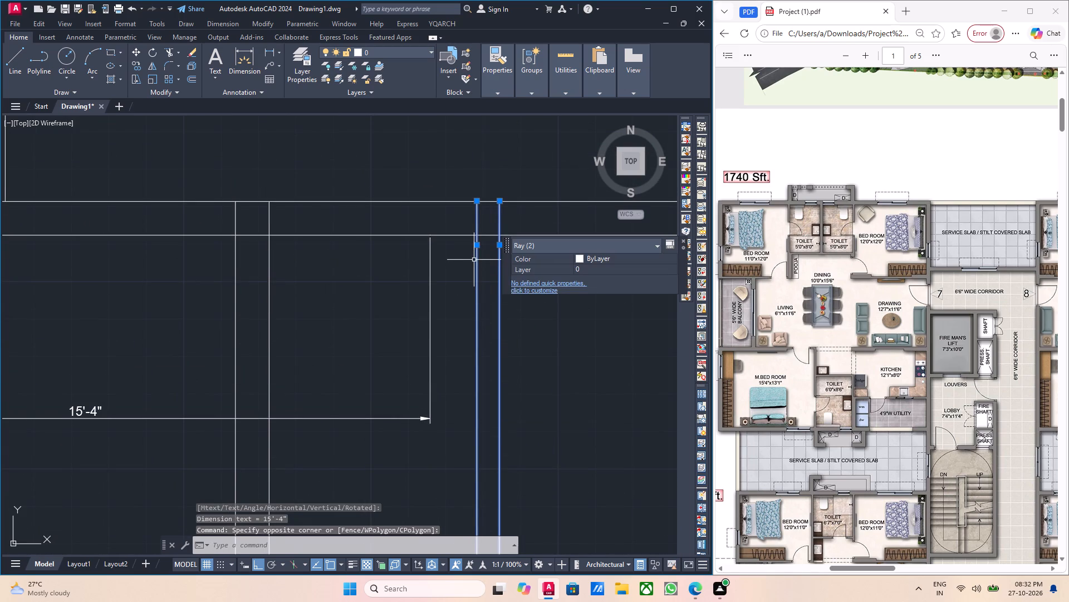
key(m)
key(Return)
scroll(475, 252, up, 2)
click(478, 221)
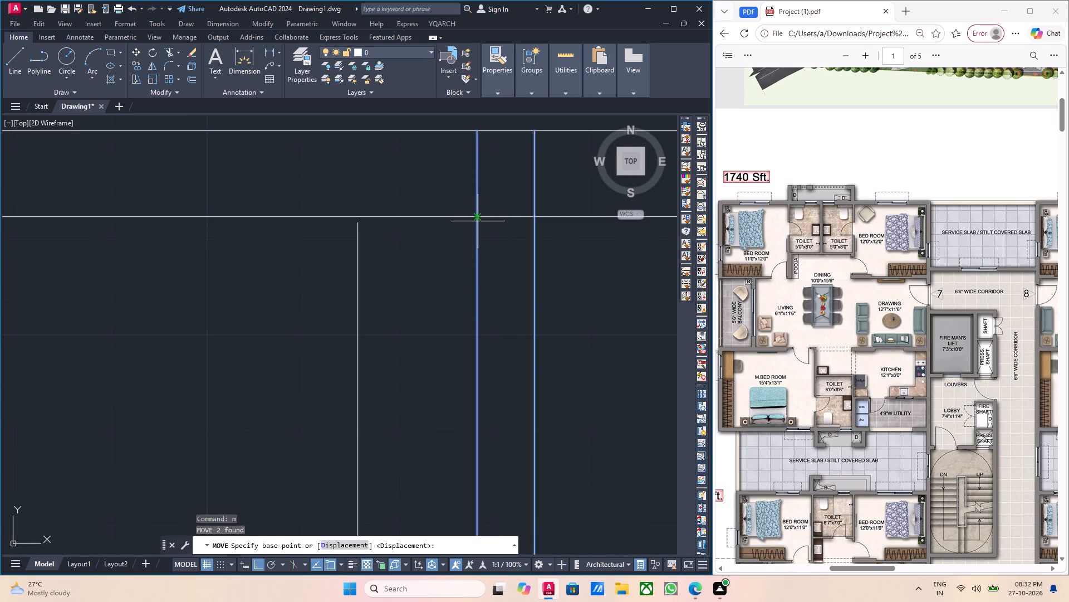
click(359, 223)
scroll(442, 245, down, 3)
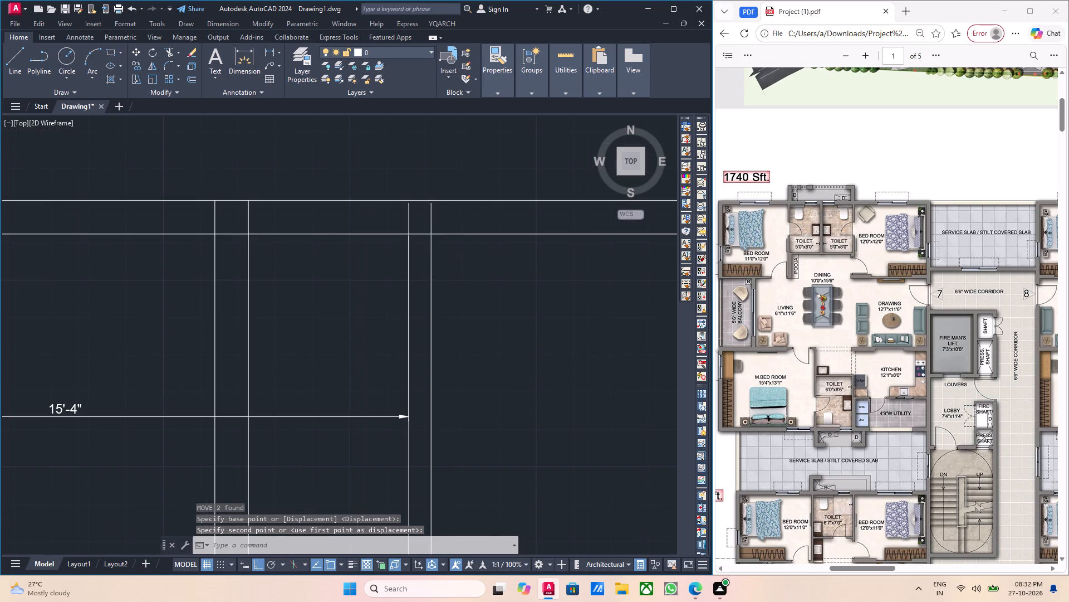
middle_drag(486, 314, 476, 260)
key(Escape)
scroll(409, 305, up, 5)
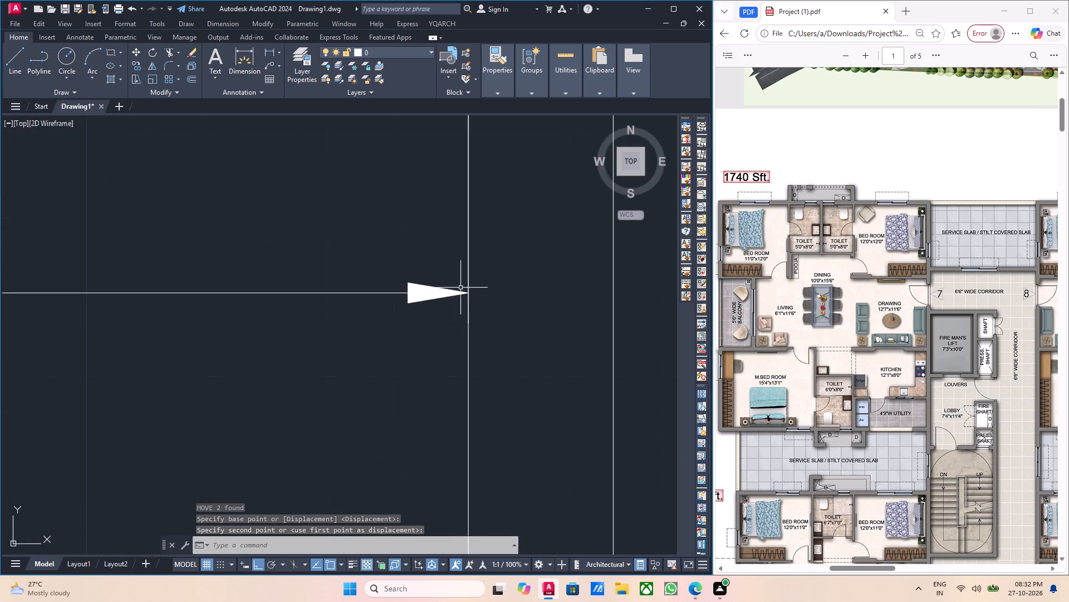
scroll(469, 288, up, 5)
scroll(470, 288, down, 12)
key(Escape)
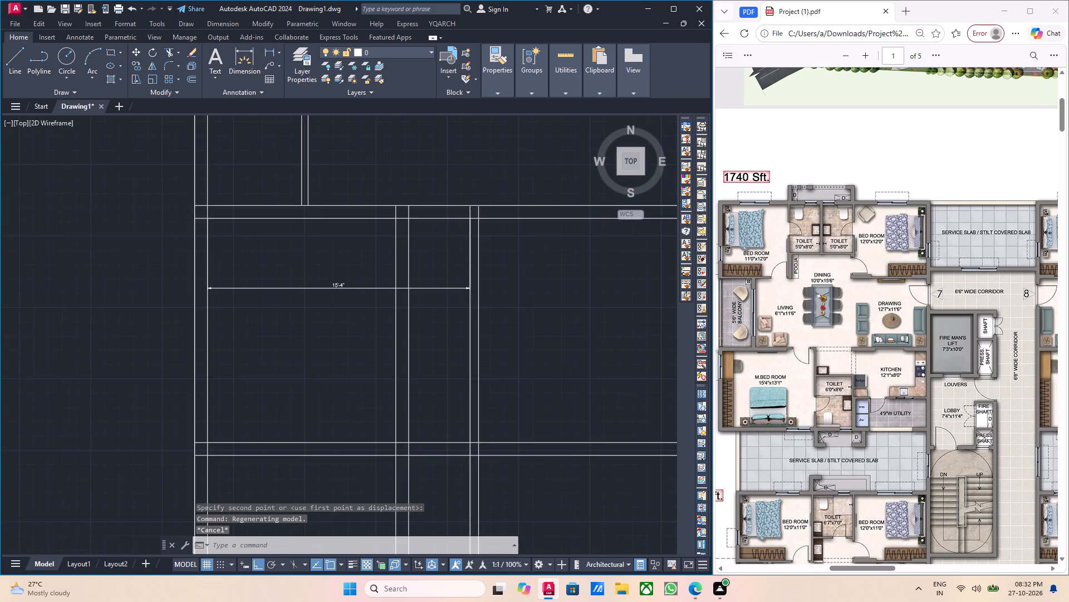
Add a 6' horizontal linear dimension running right from the right face of the moved master bedroom wall.
middle_drag(487, 300, 401, 303)
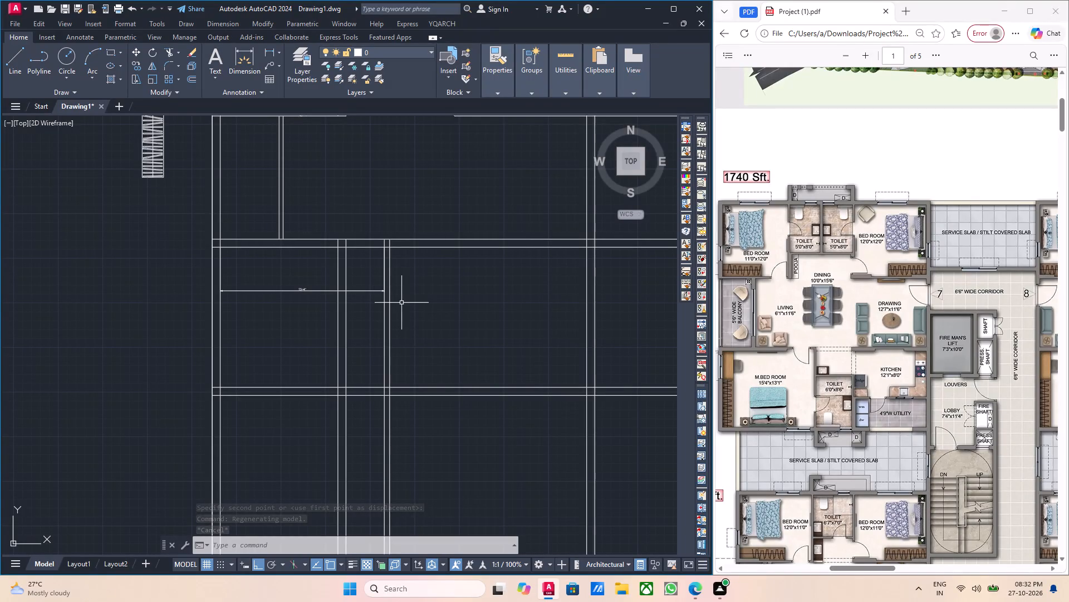
click(274, 54)
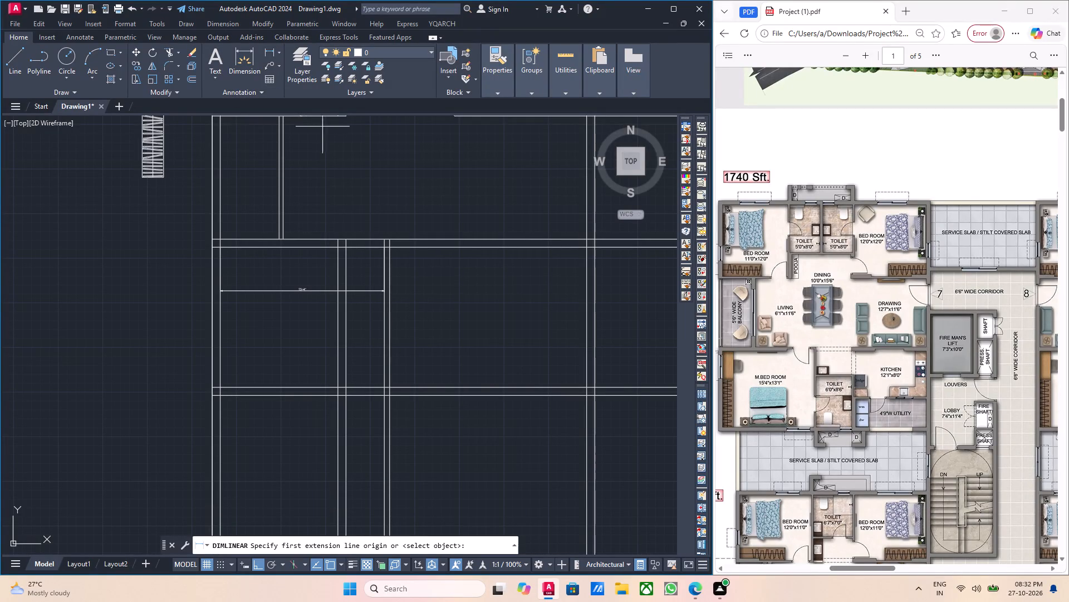
scroll(376, 293, up, 3)
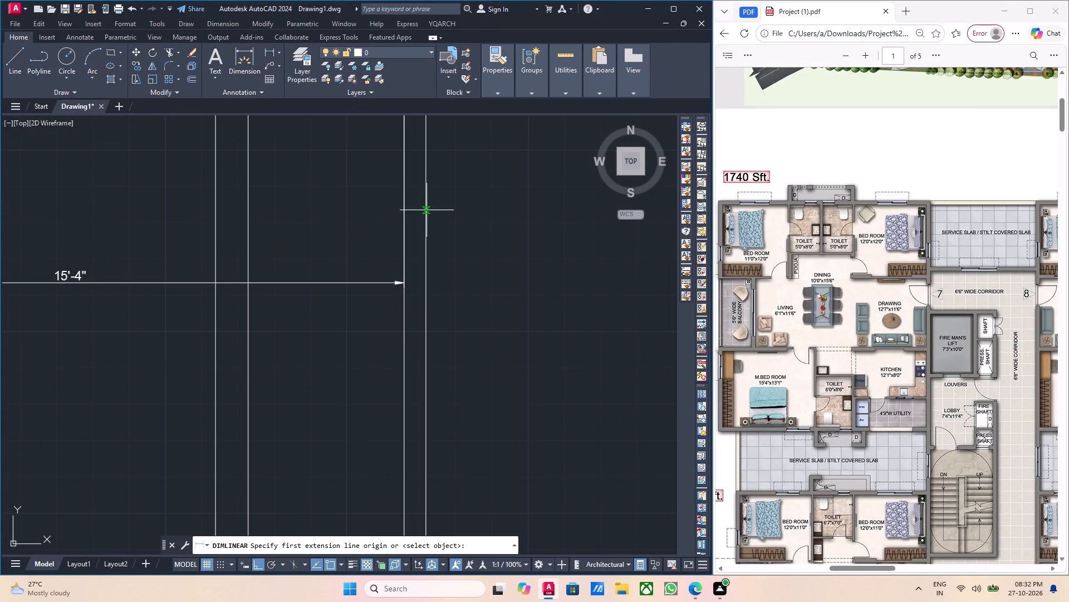
middle_drag(433, 228, 431, 317)
click(422, 195)
middle_drag(491, 208, 414, 225)
text(6')
key(Return)
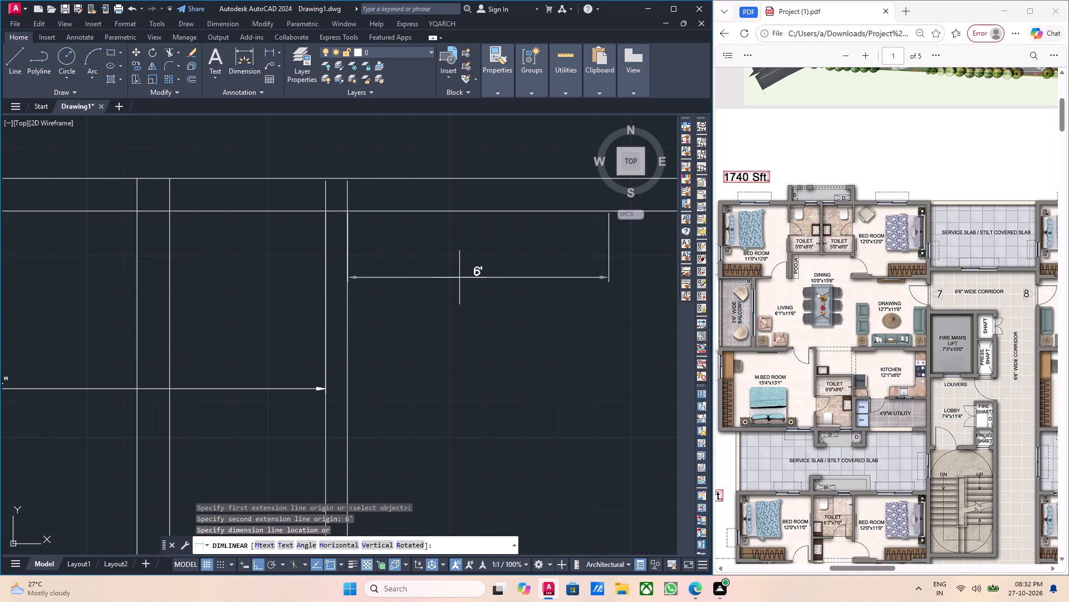
click(469, 386)
scroll(469, 386, down, 2)
key(Escape)
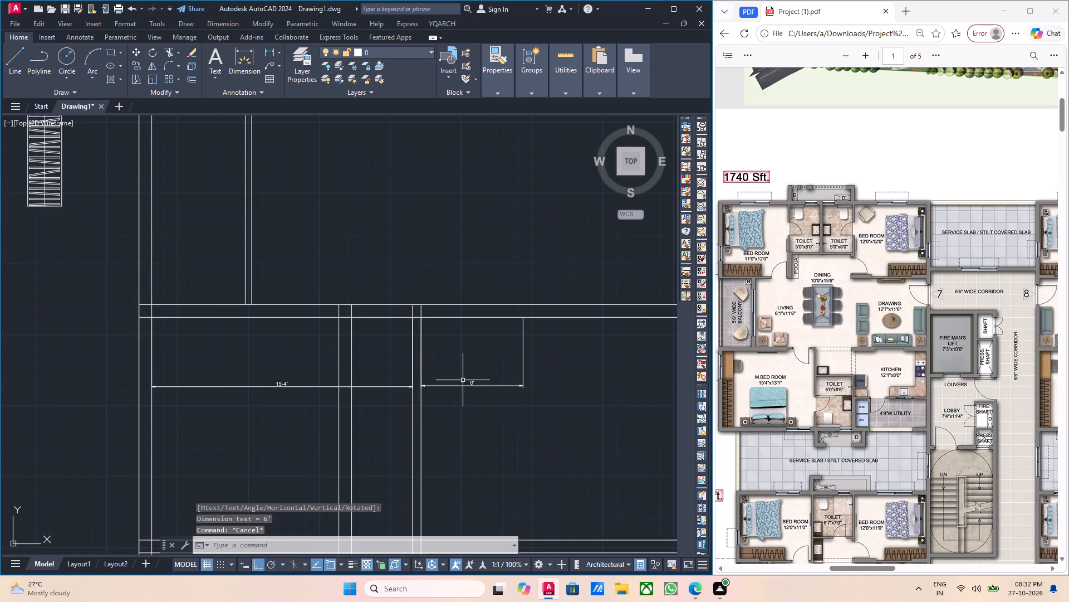
Copy the first interior vertical wall's line pair so its left line lands on the right end of the 6' dimension.
middle_drag(463, 380, 463, 389)
scroll(380, 370, up, 1)
click(372, 363)
click(314, 357)
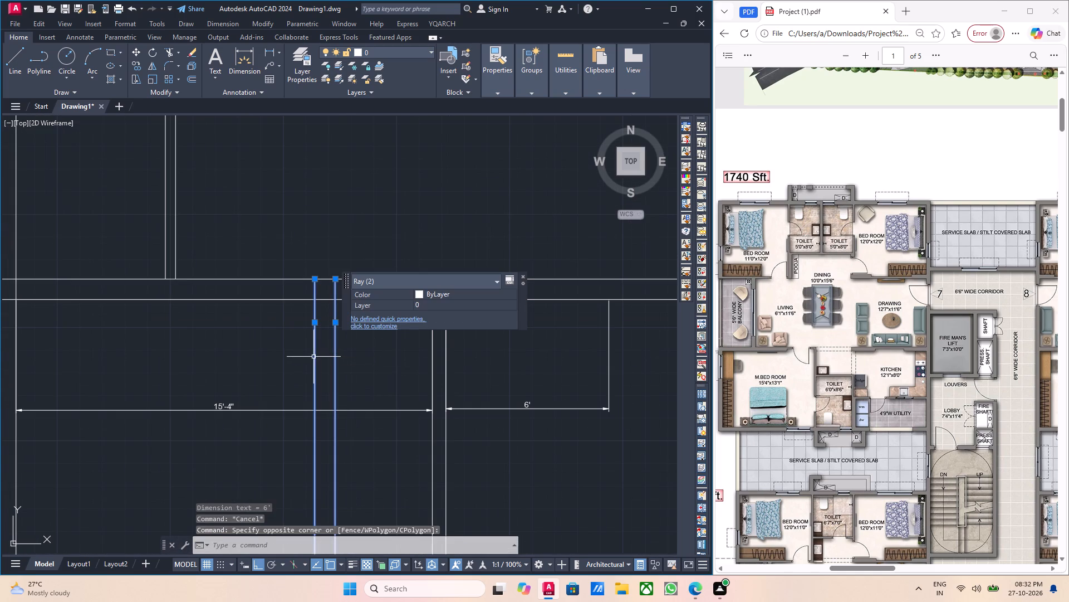
middle_drag(366, 364, 320, 355)
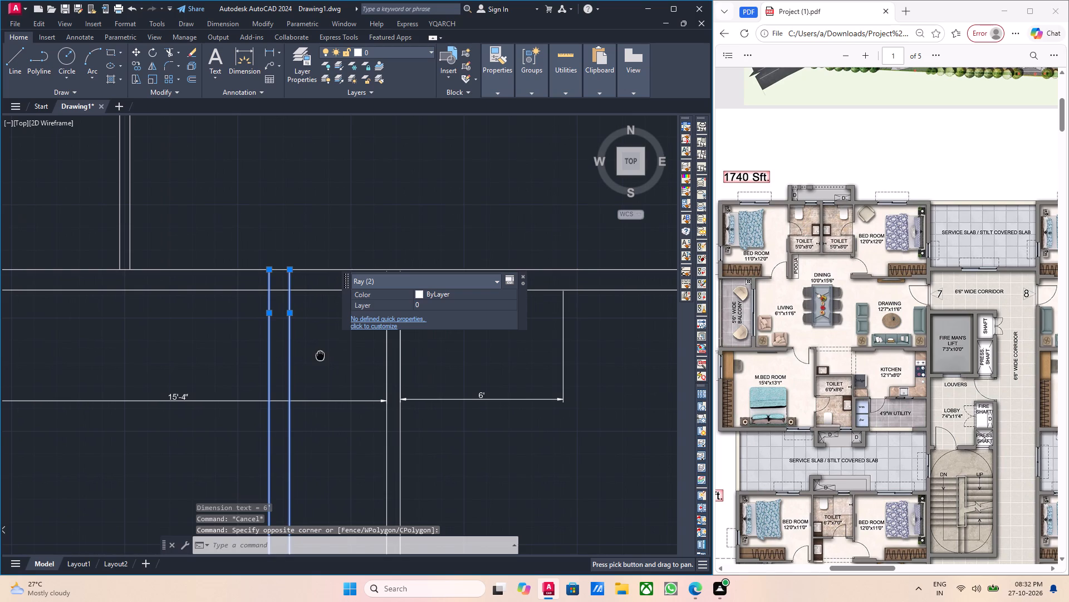
text(co)
key(Return)
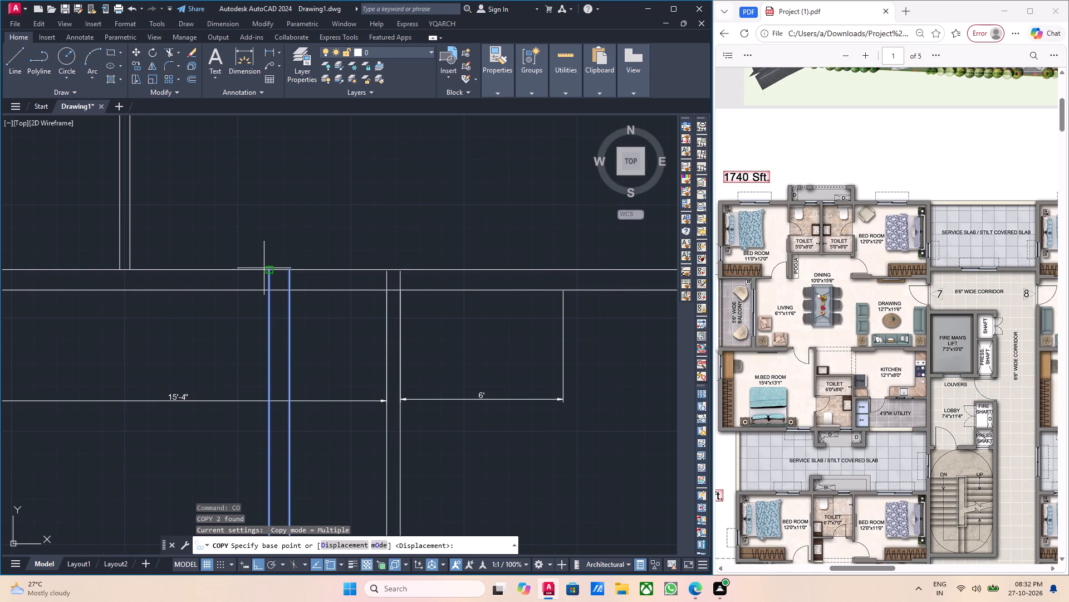
click(265, 270)
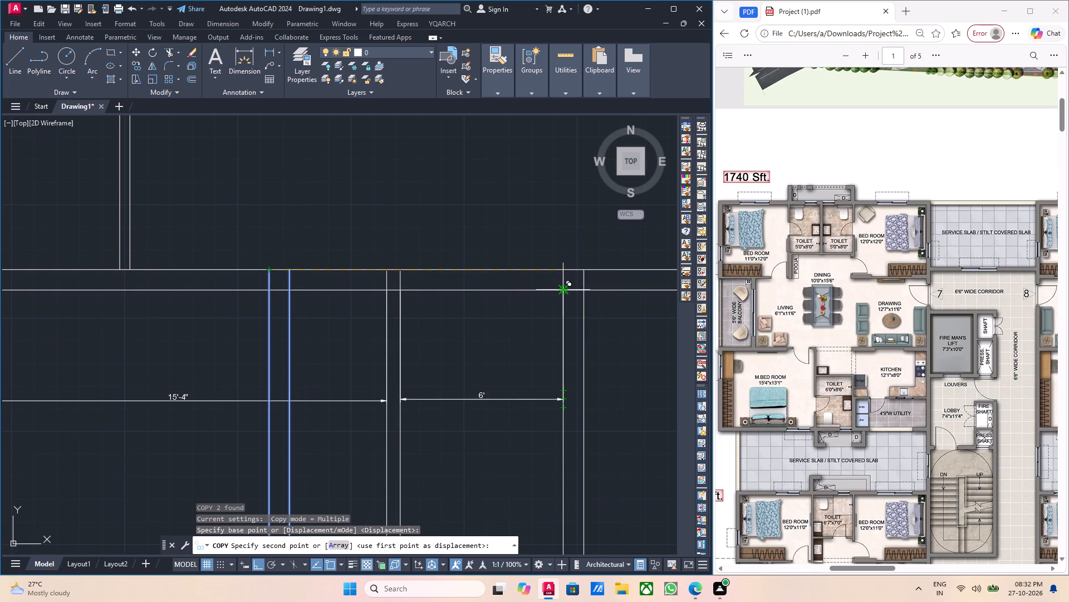
click(565, 293)
key(Escape)
Delete the right-hand line of the copied wall pair beside the 6' dimension.
middle_drag(604, 316, 537, 276)
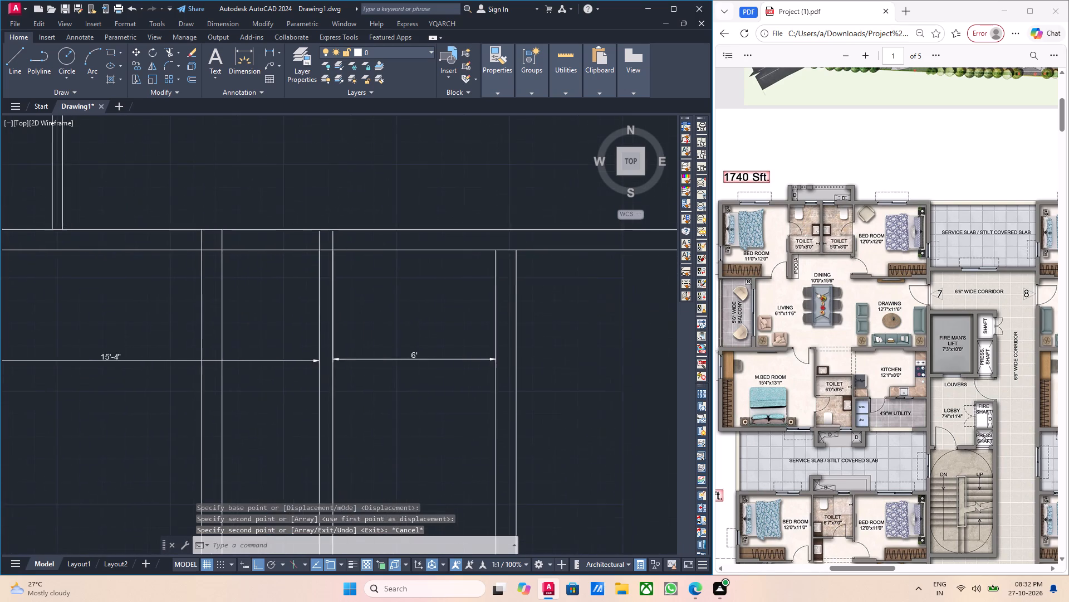
scroll(496, 257, up, 5)
scroll(502, 255, down, 5)
middle_drag(536, 299, 502, 251)
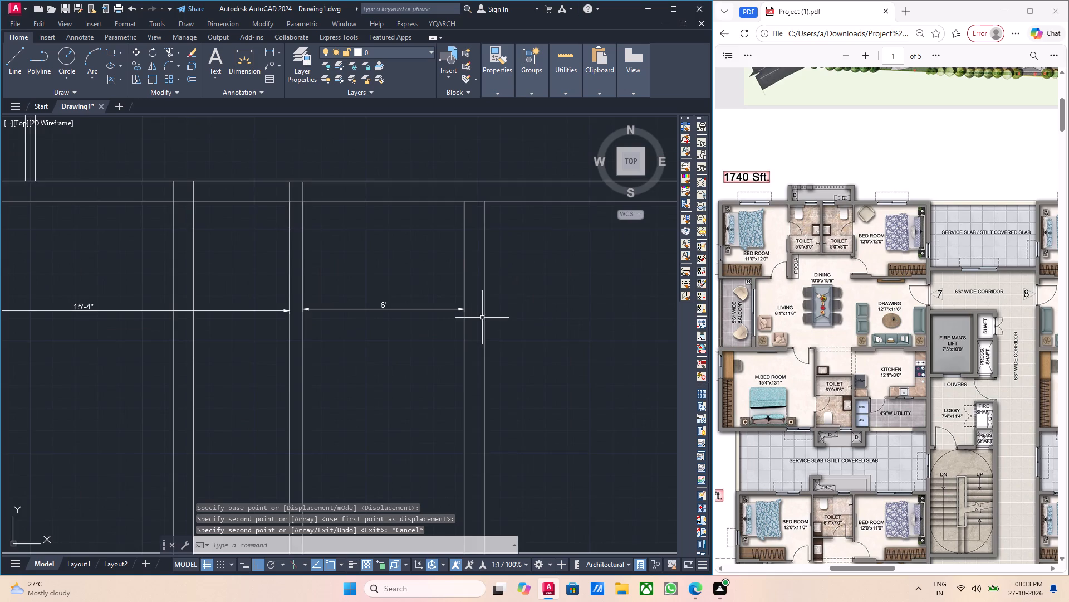
scroll(478, 319, up, 4)
scroll(377, 279, up, 1)
scroll(382, 279, down, 4)
scroll(459, 284, down, 2)
scroll(449, 271, up, 1)
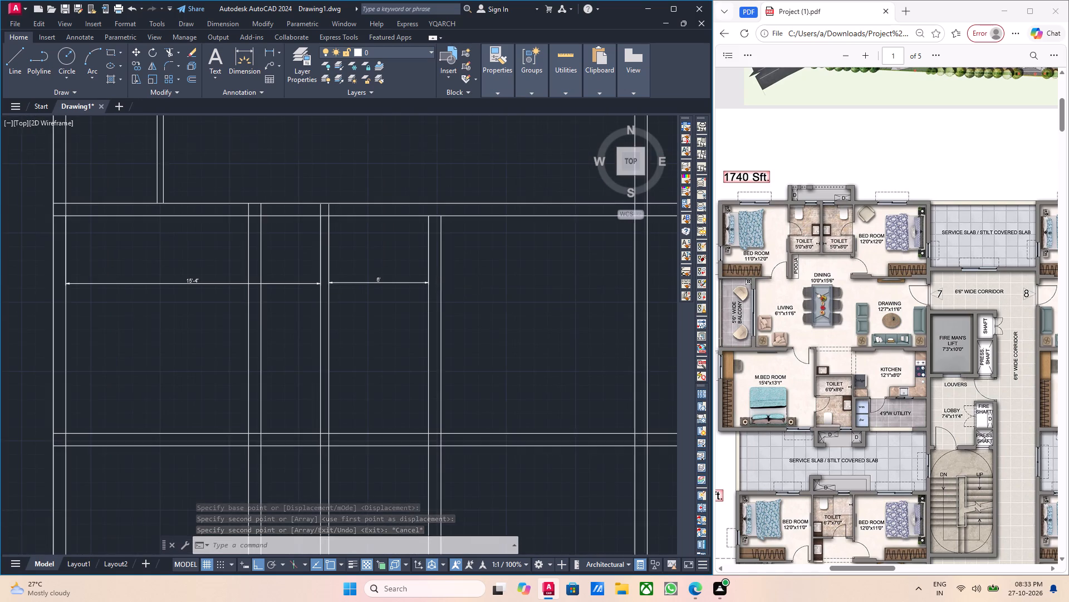
scroll(449, 270, up, 1)
drag(449, 259, 442, 255)
click(414, 247)
key(Delete)
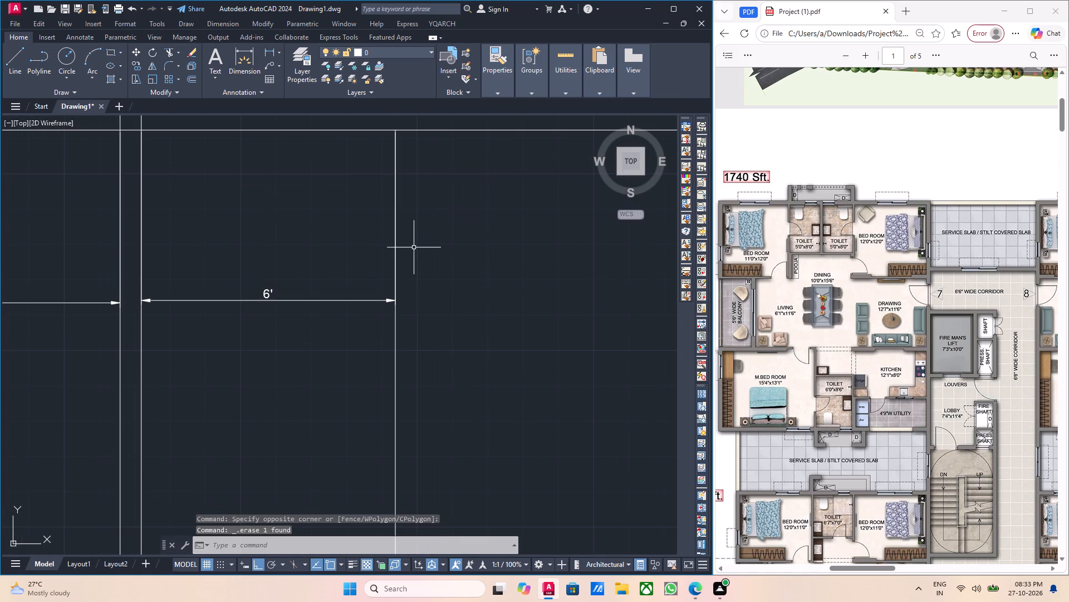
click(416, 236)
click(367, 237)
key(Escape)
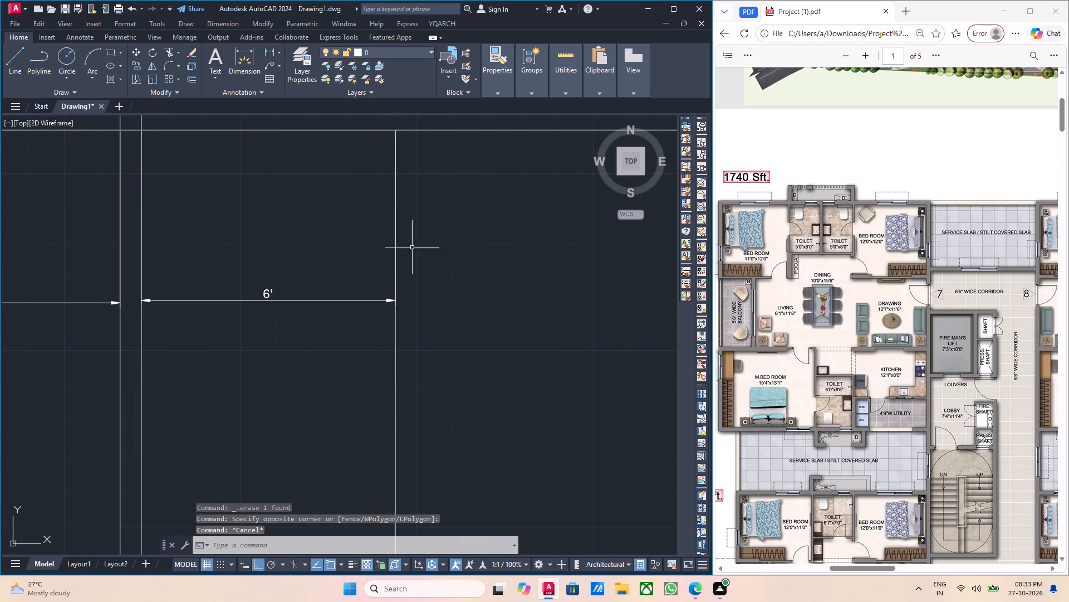
Offset the vertical line at the 6' dimension's right end by 4.5" to the right, and offset the resulting line equally again.
click(400, 363)
click(389, 363)
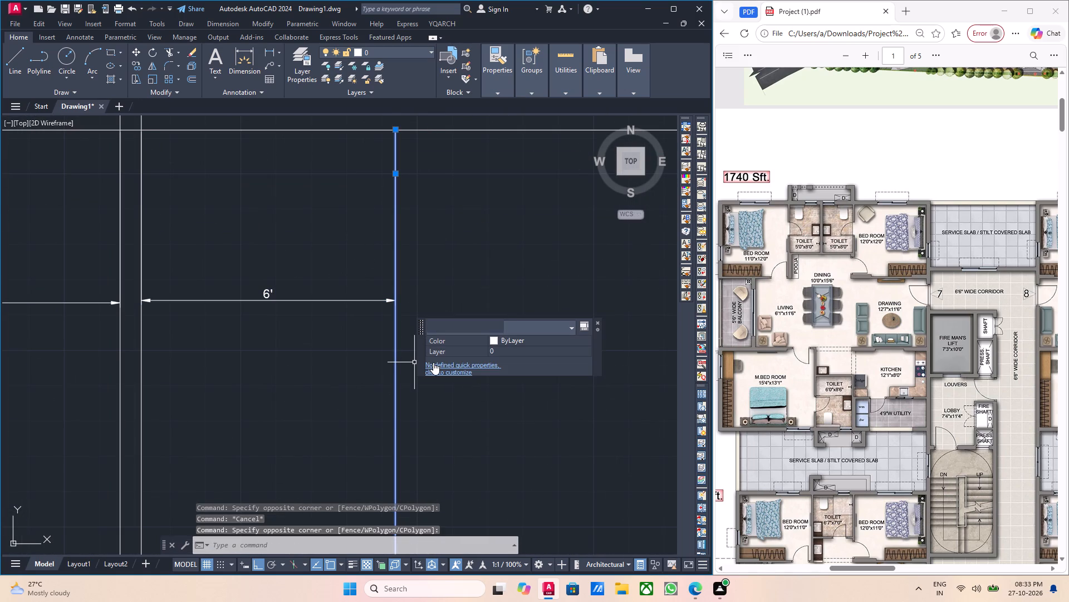
key(o)
key(Return)
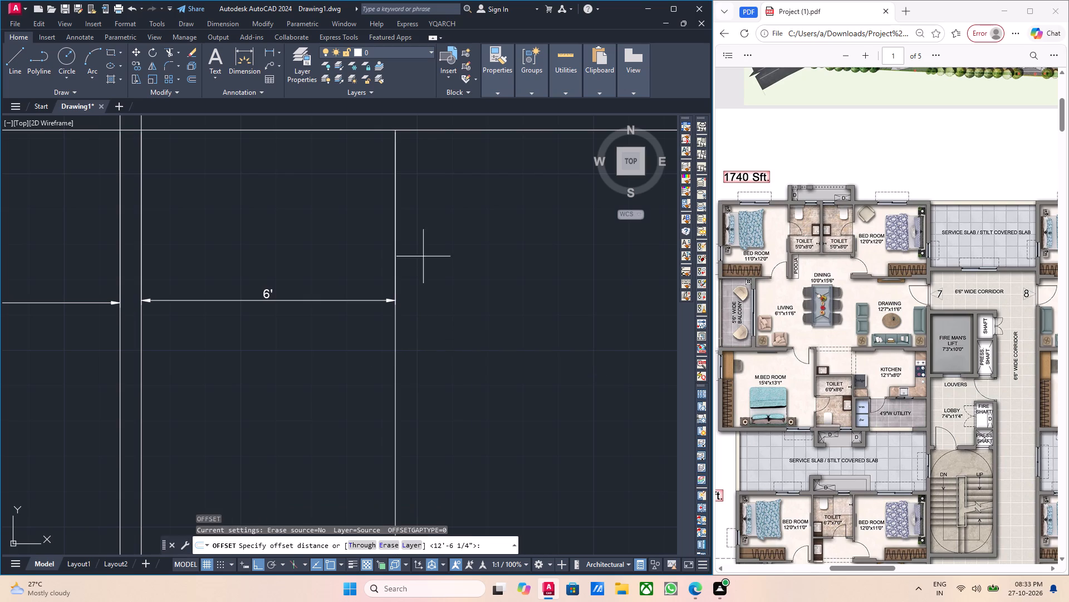
middle_drag(426, 268, 439, 366)
click(408, 230)
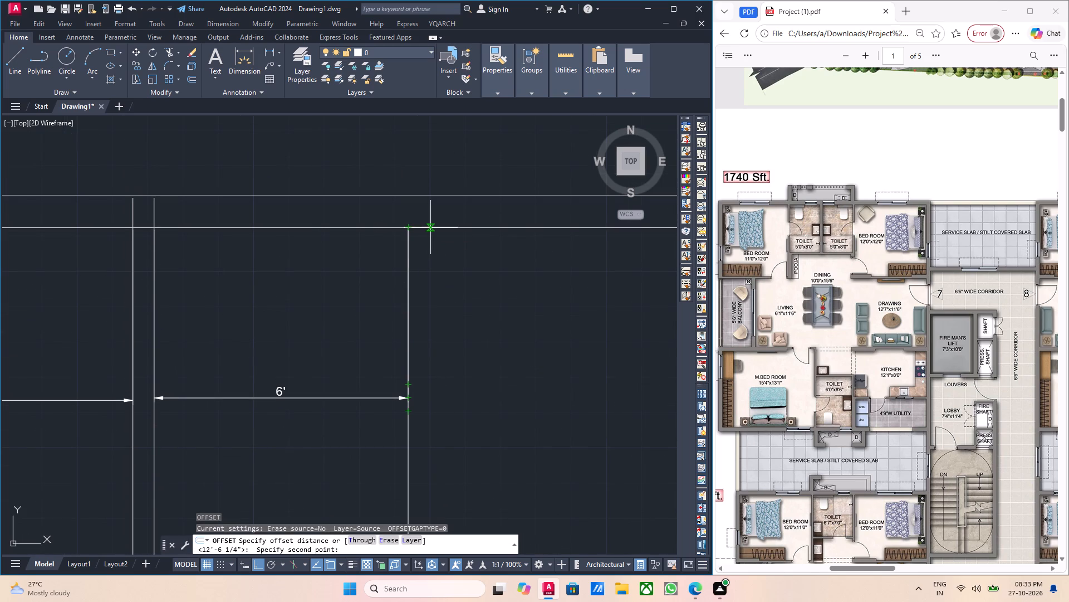
text(4.5)
key(Return)
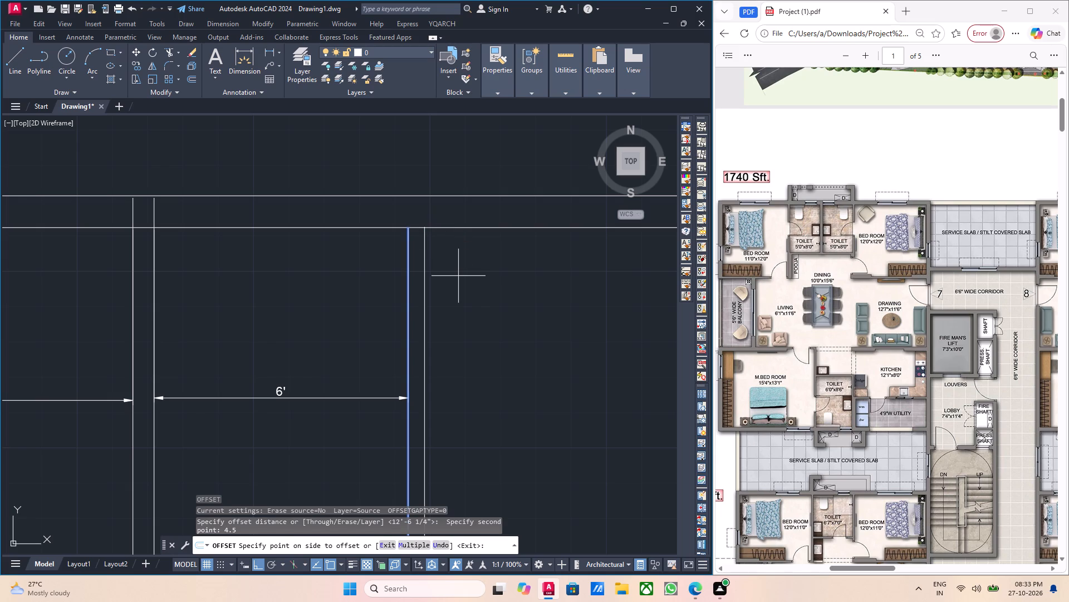
click(458, 276)
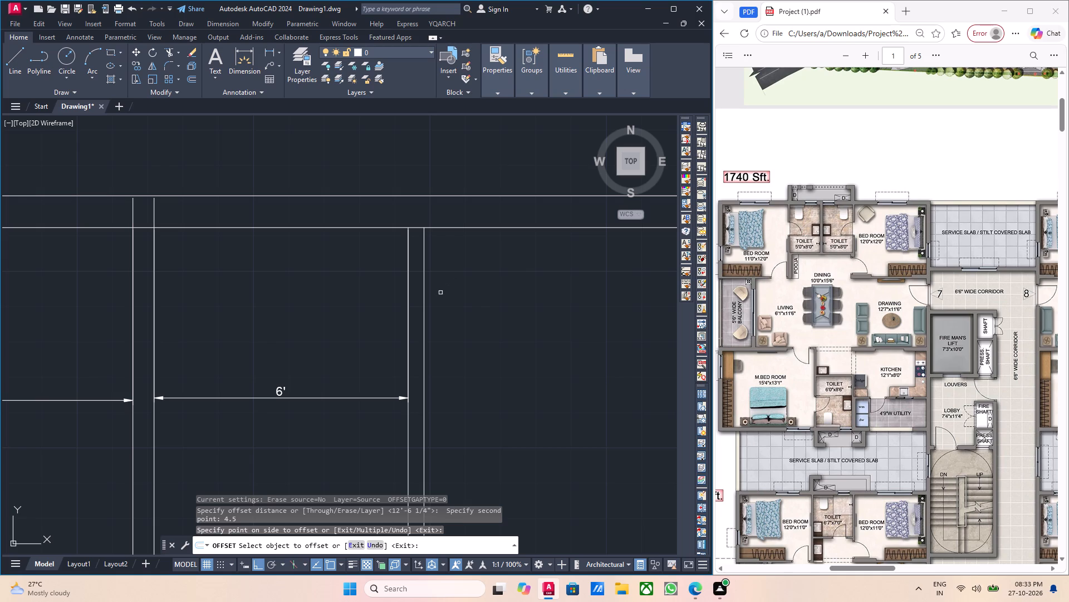
click(426, 299)
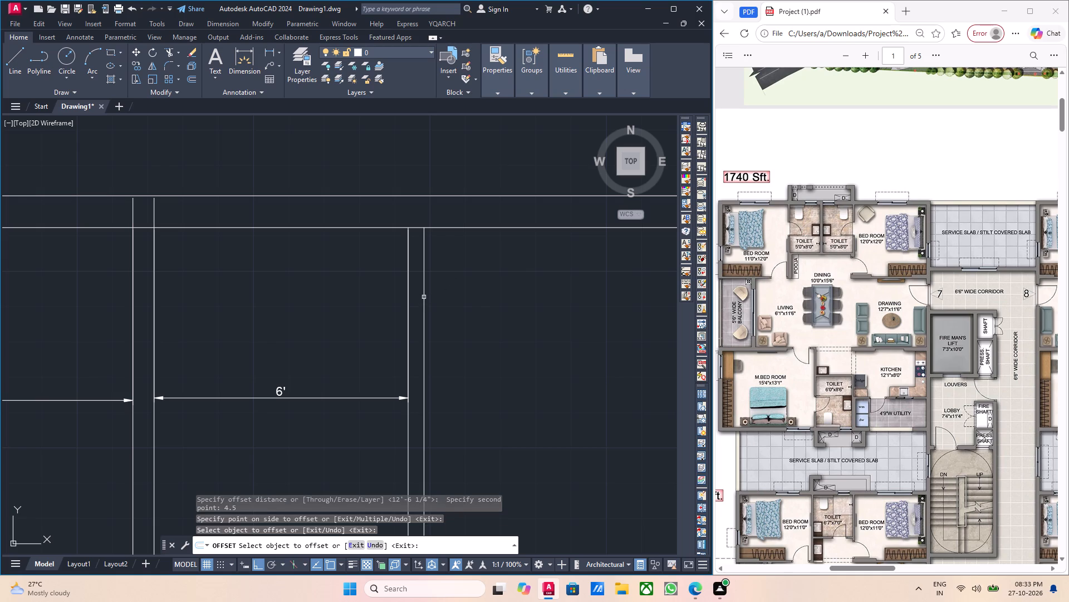
click(424, 297)
click(448, 297)
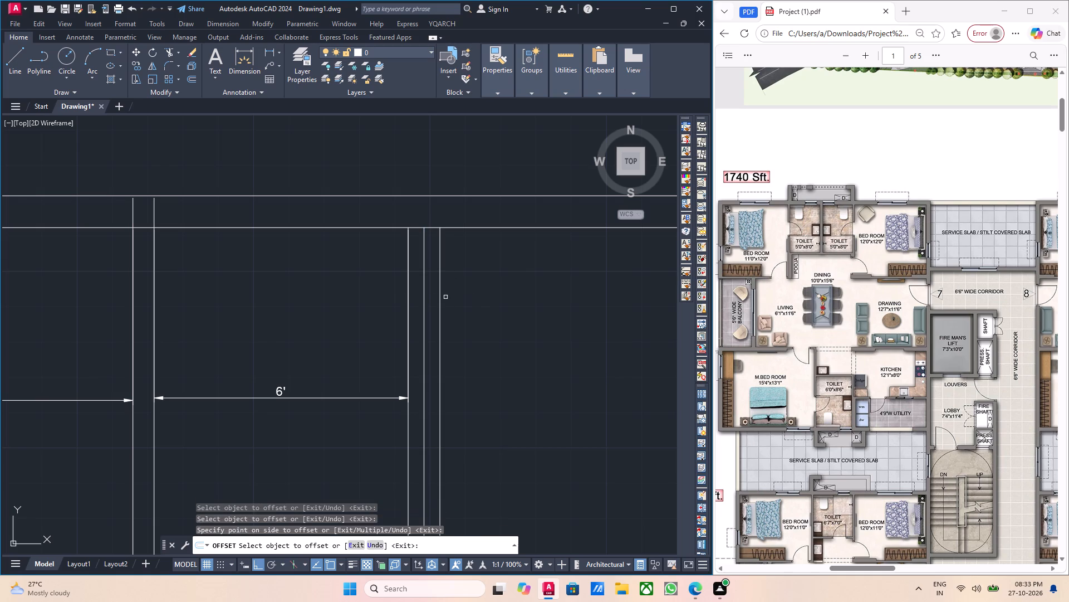
key(Escape)
Delete the middle of the three closely spaced vertical lines at the right end of the 6' dimension.
scroll(420, 309, up, 2)
click(439, 311)
click(422, 308)
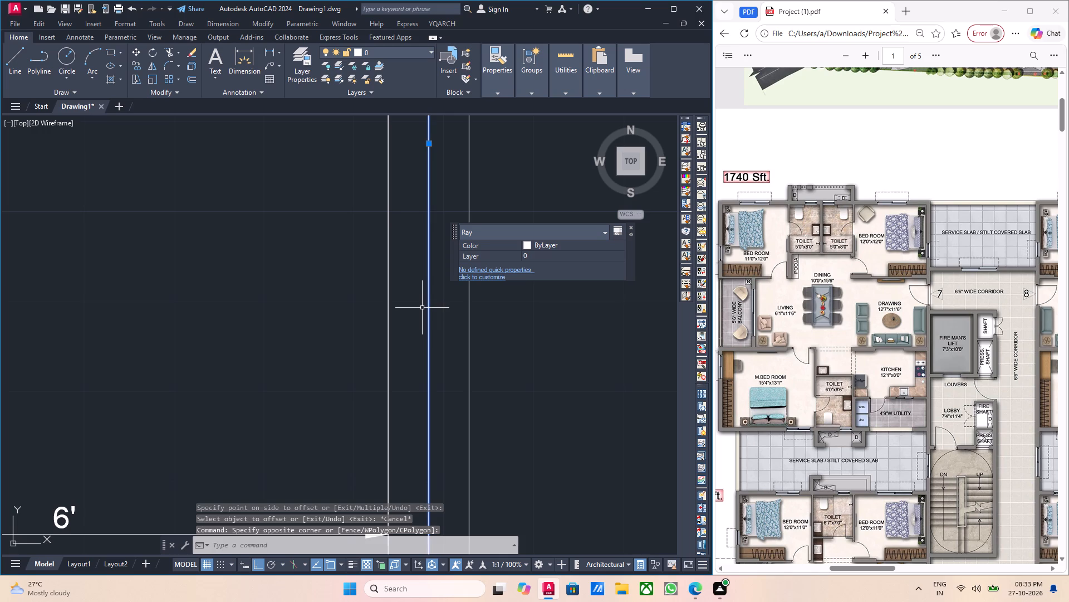
key(Delete)
scroll(422, 308, down, 3)
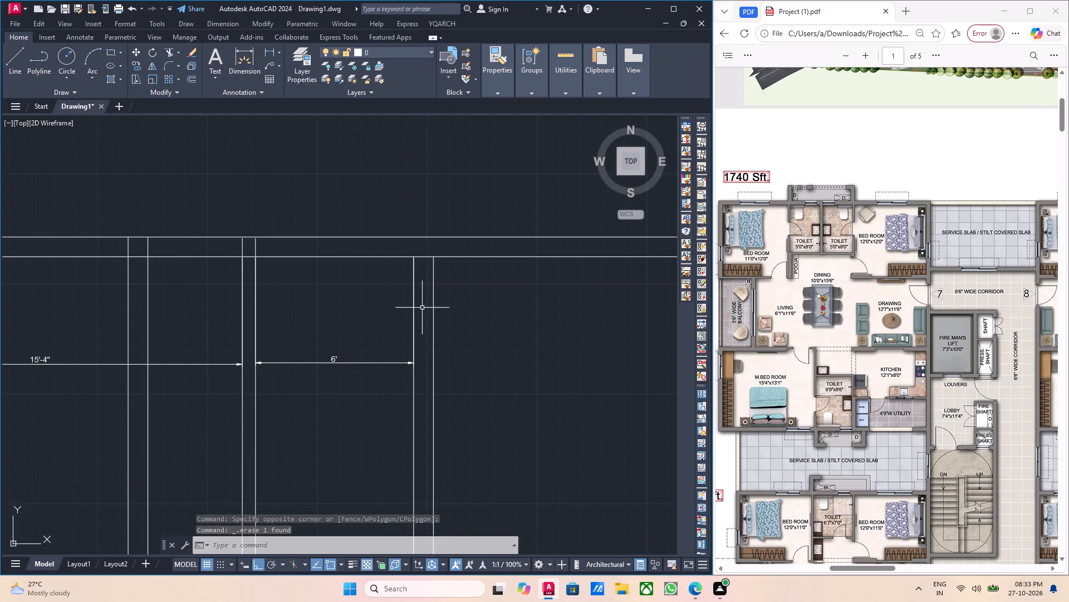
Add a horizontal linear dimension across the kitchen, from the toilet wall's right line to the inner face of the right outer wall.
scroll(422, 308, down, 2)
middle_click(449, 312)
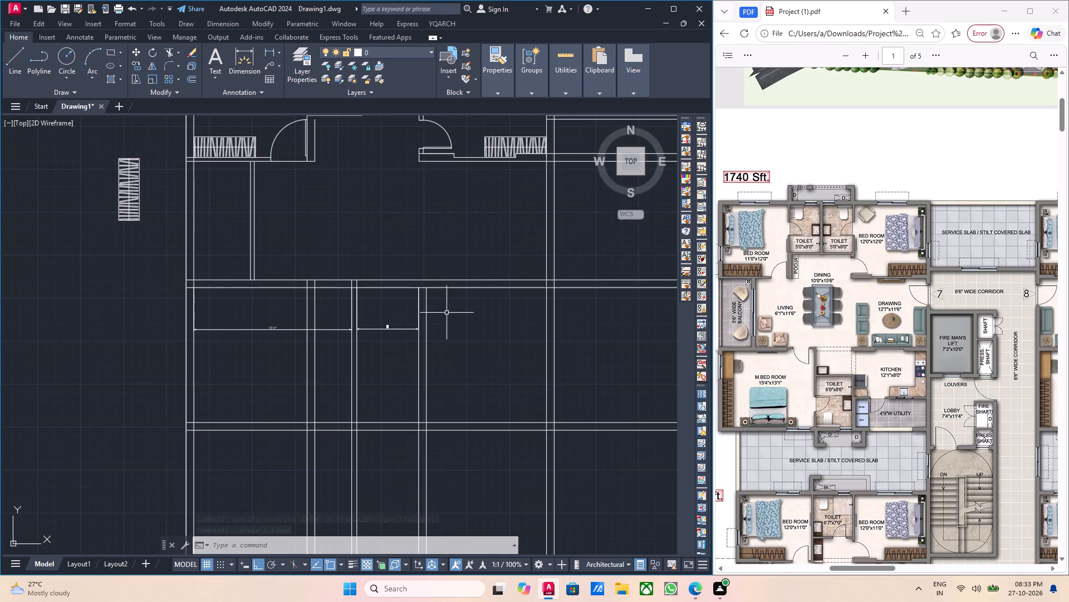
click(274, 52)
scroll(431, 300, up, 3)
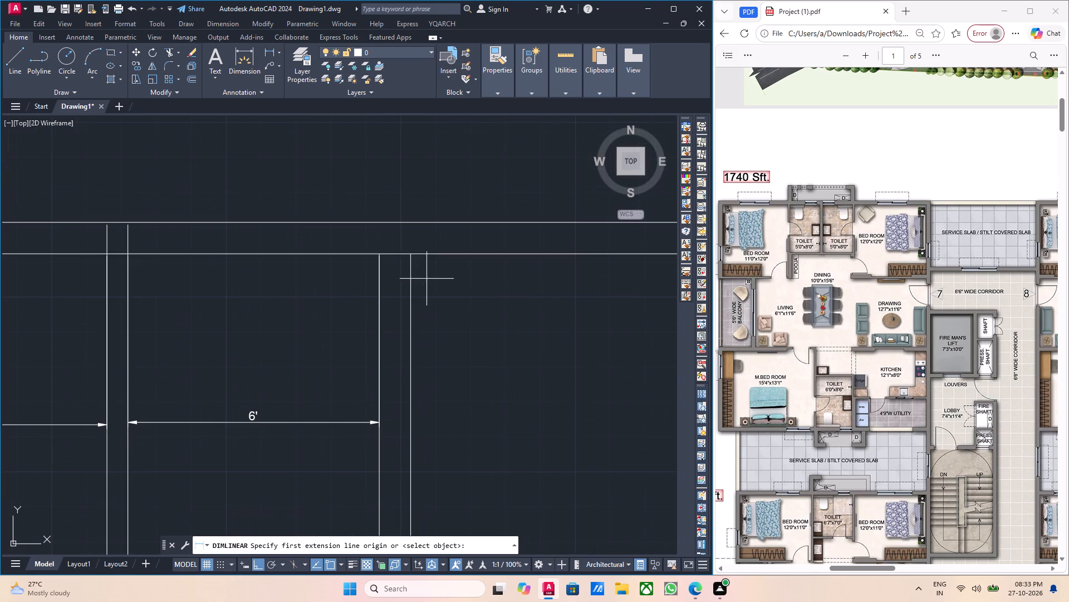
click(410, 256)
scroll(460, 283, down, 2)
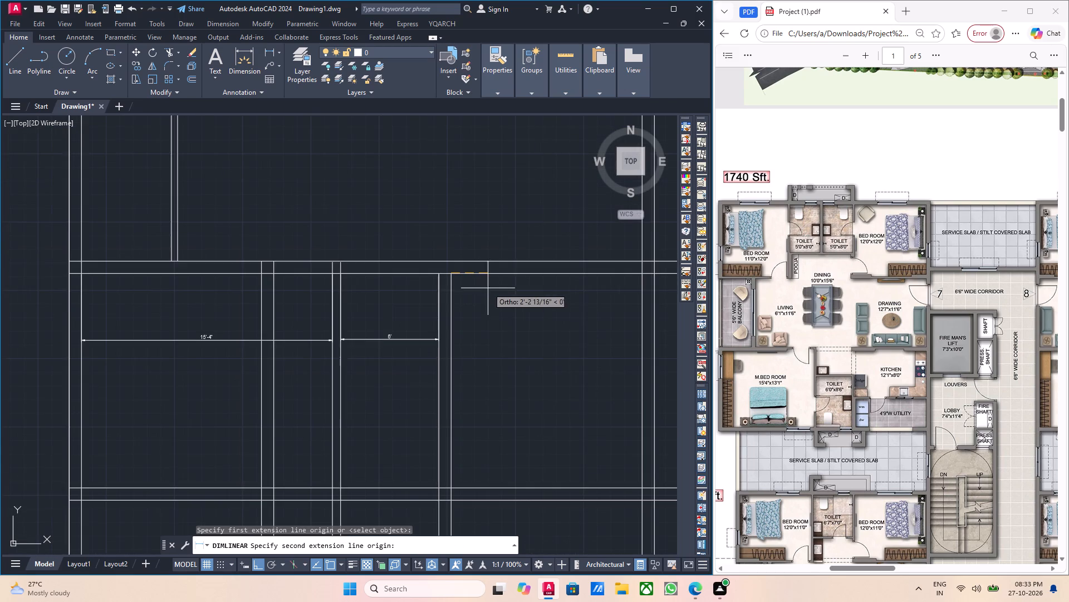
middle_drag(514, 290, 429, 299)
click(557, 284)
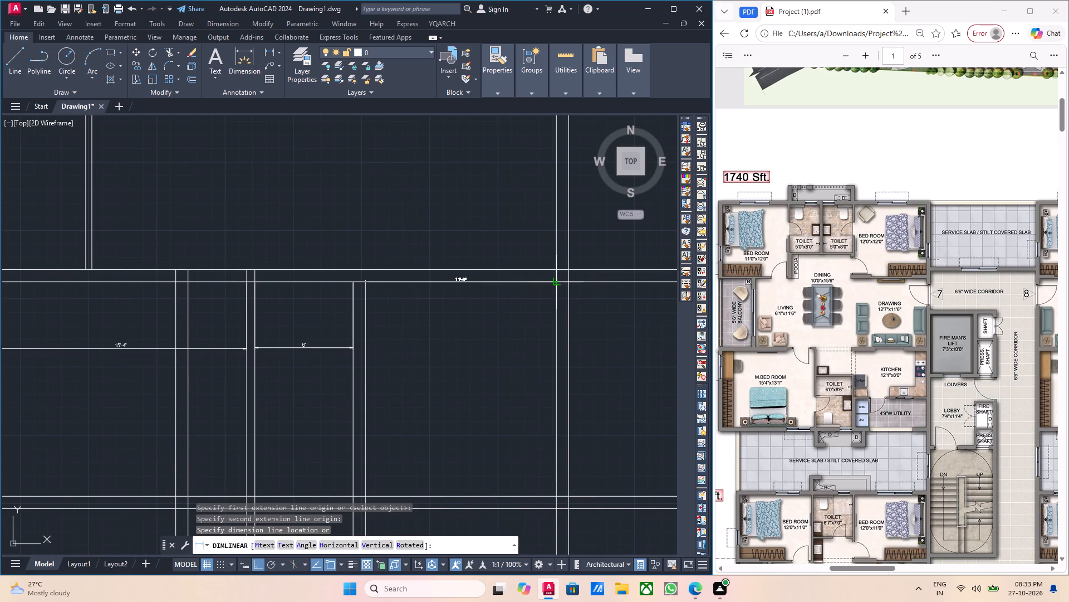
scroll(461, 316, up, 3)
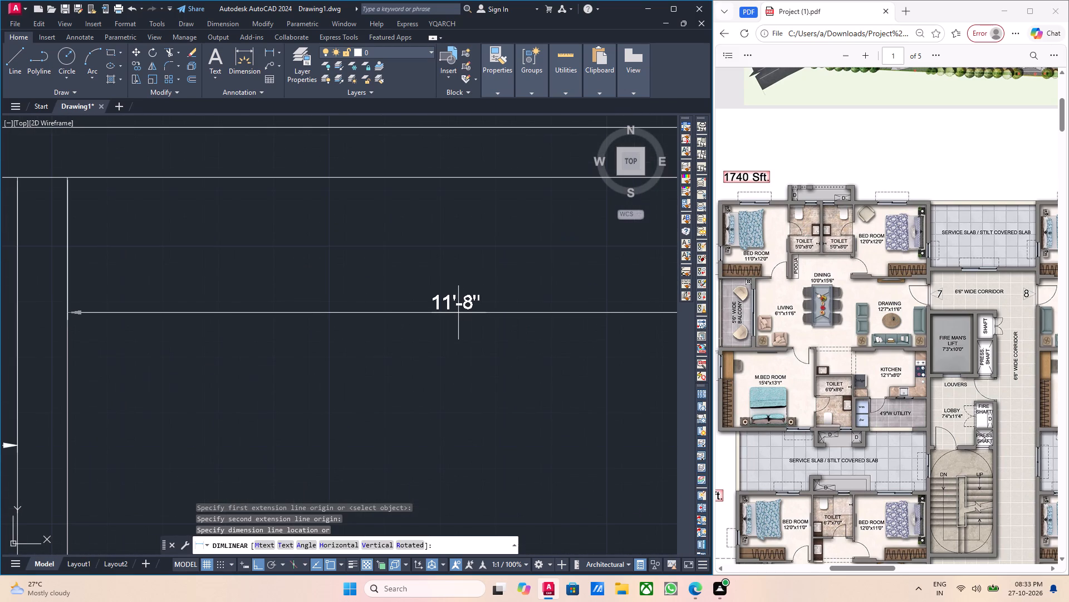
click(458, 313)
Delete the toilet wall's right-hand line together with the kitchen width dimension attached to it.
scroll(444, 316, down, 2)
middle_drag(354, 312, 428, 312)
scroll(379, 294, up, 2)
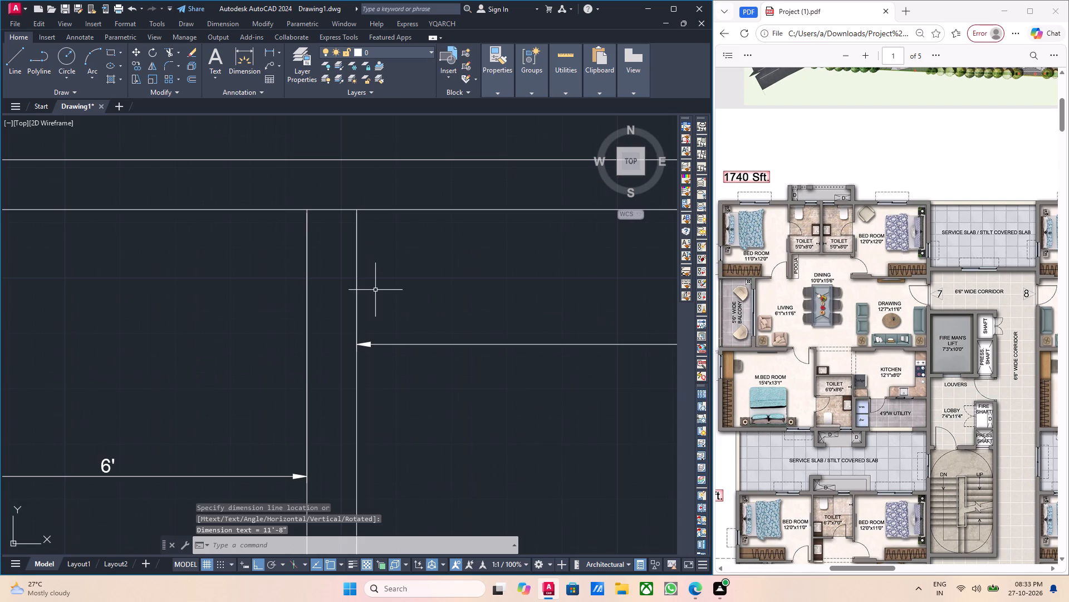
key(Escape)
click(372, 290)
click(348, 285)
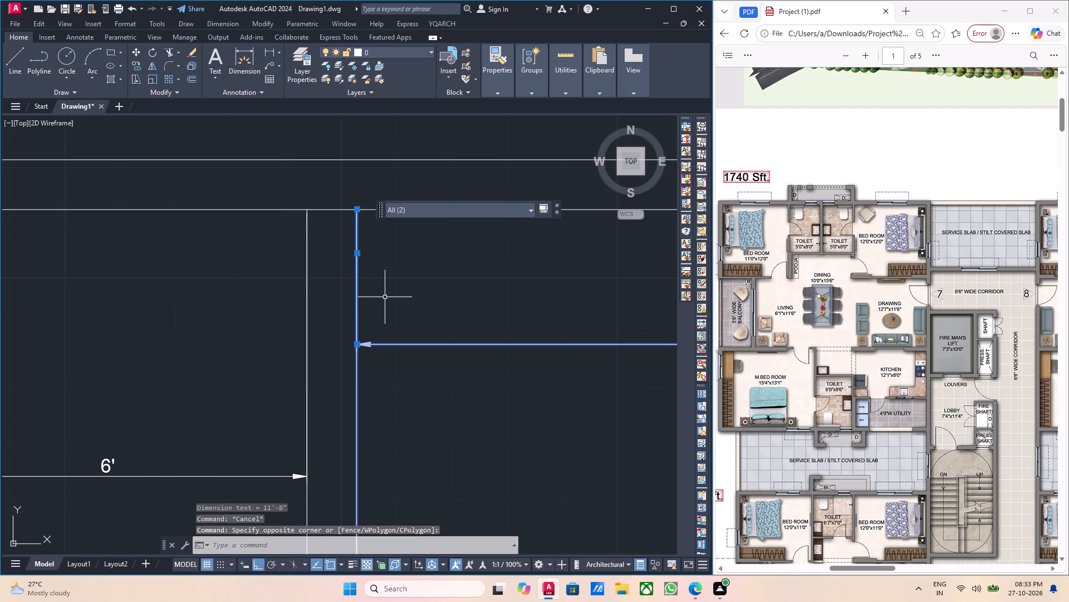
key(Delete)
Offset the vertical line at the right end of the 6' dimension by 4.5" to the right.
scroll(337, 293, down, 3)
click(342, 298)
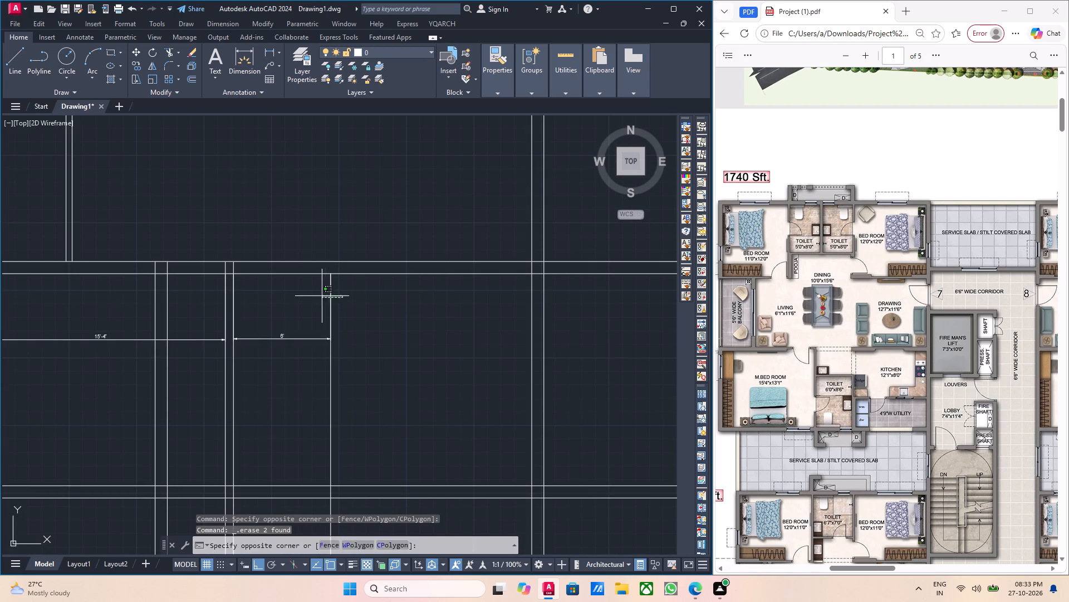
click(322, 296)
key(Escape)
drag(345, 389, 331, 390)
click(311, 390)
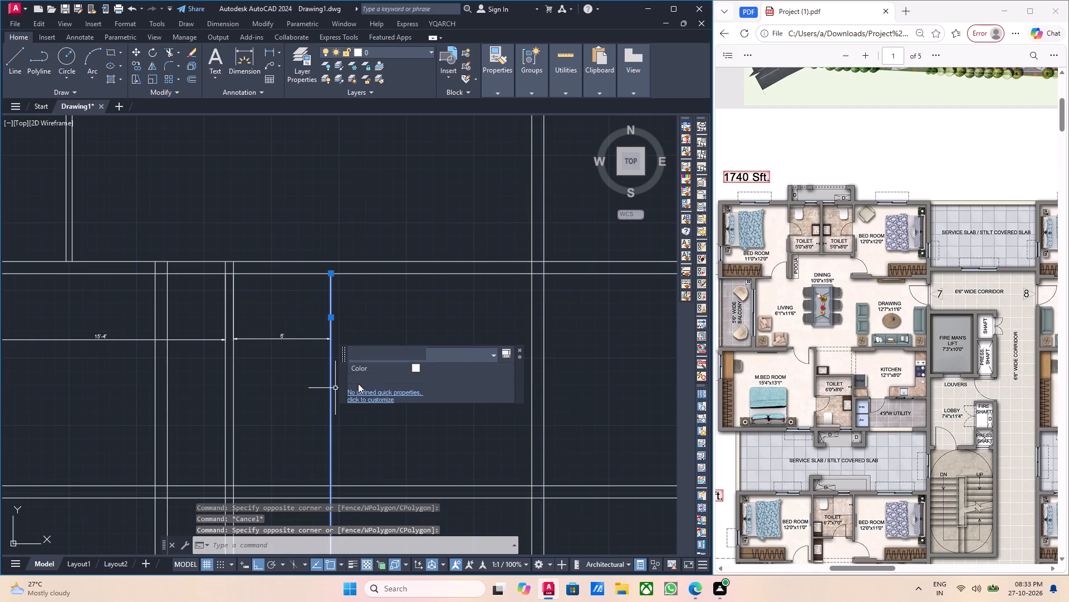
key(o)
key(Return)
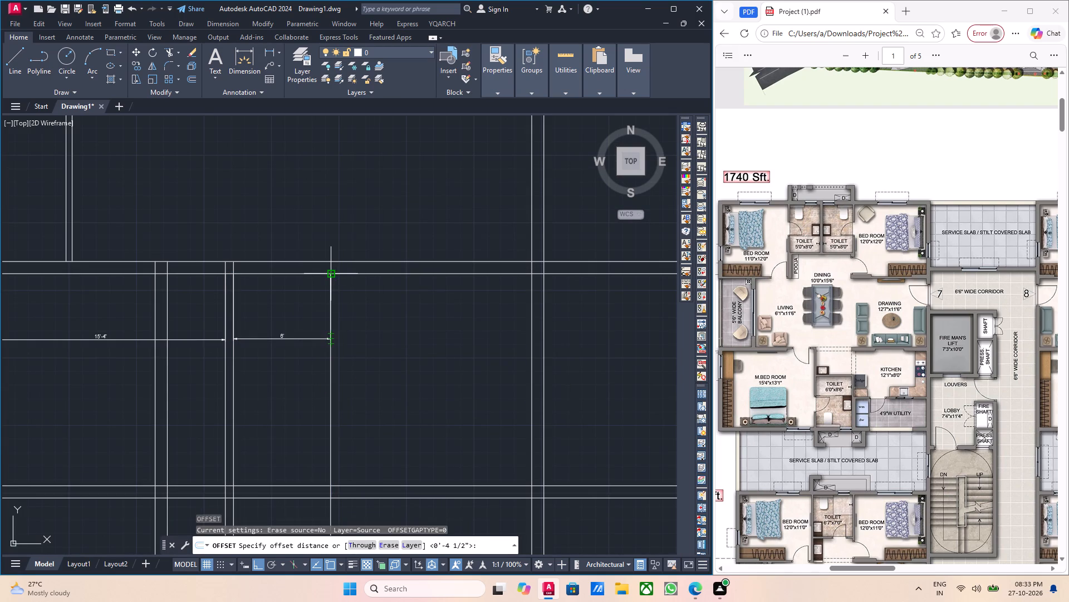
click(331, 273)
text(4.5)
key(Return)
click(355, 324)
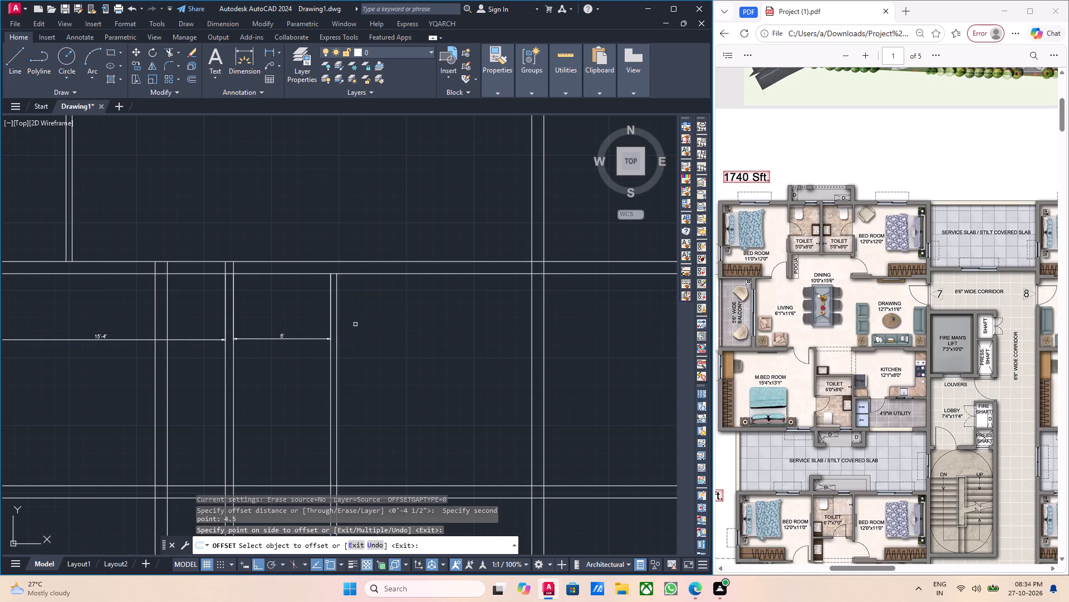
key(Escape)
Add a horizontal linear dimension from the top of the new offset line to the inner face of the right outer wall.
scroll(354, 324, down, 1)
scroll(359, 339, up, 2)
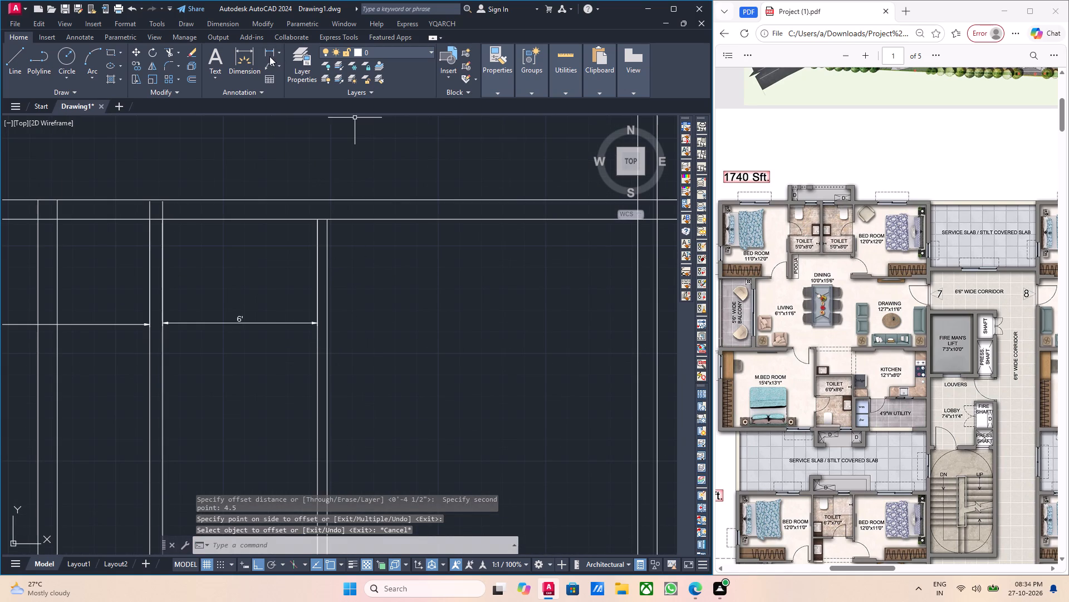
drag(269, 56, 275, 67)
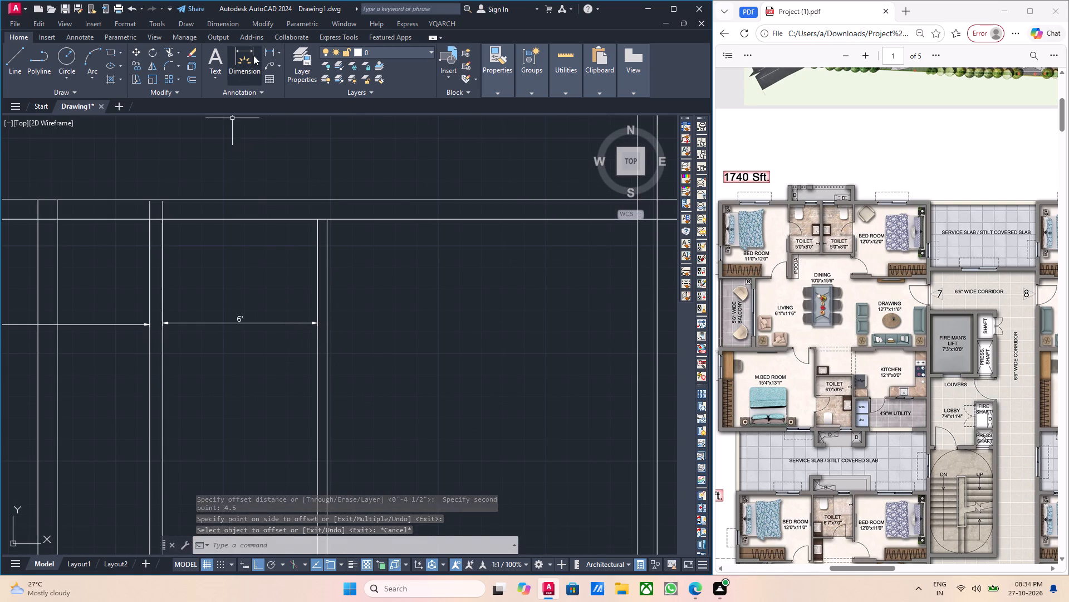
click(268, 50)
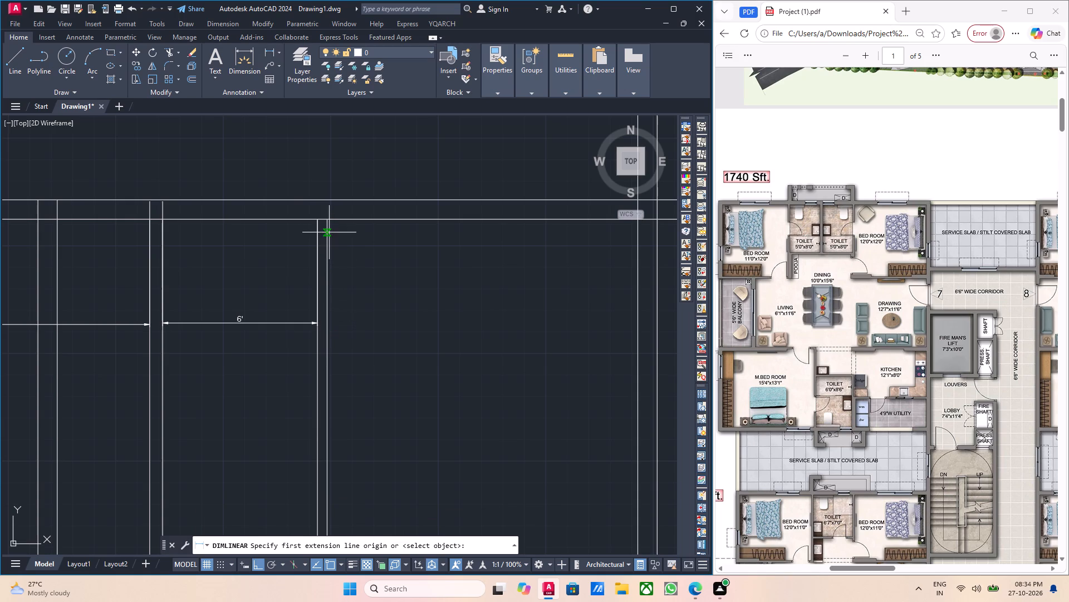
click(327, 220)
middle_drag(419, 245, 299, 291)
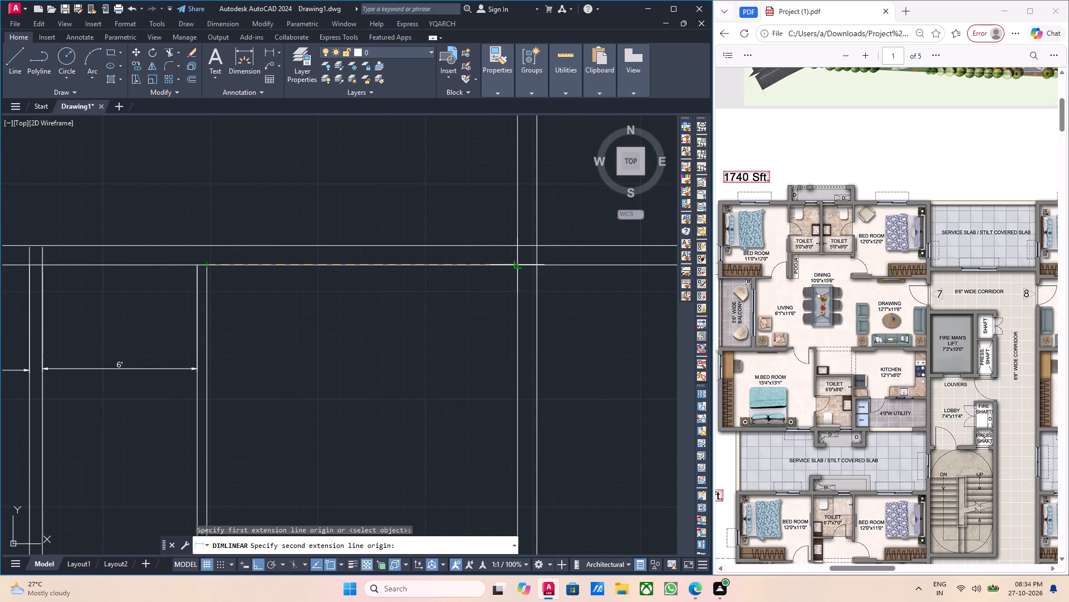
click(516, 265)
scroll(469, 322, up, 2)
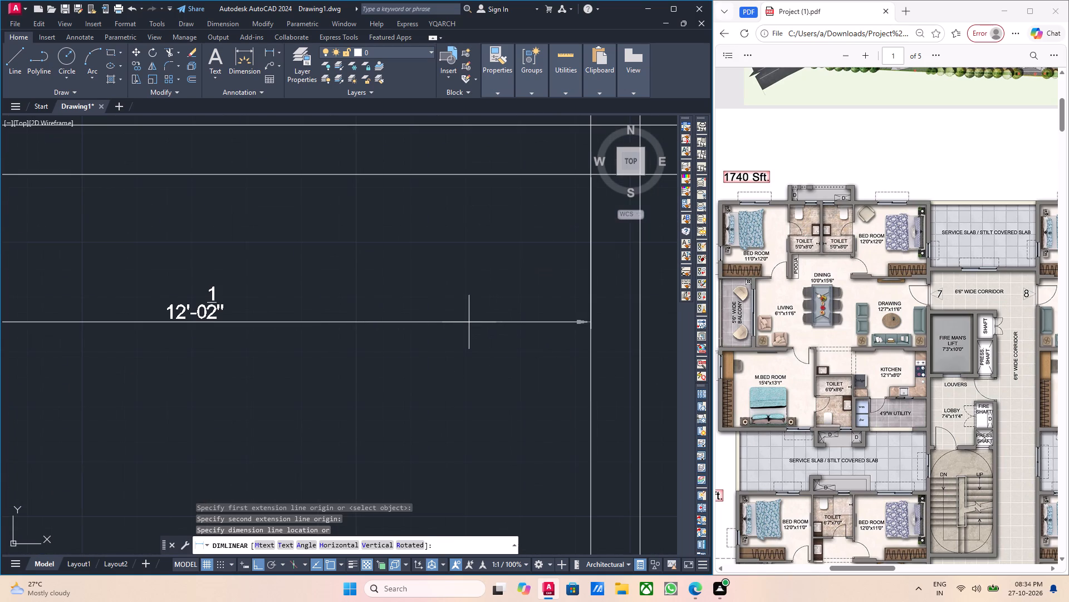
click(469, 322)
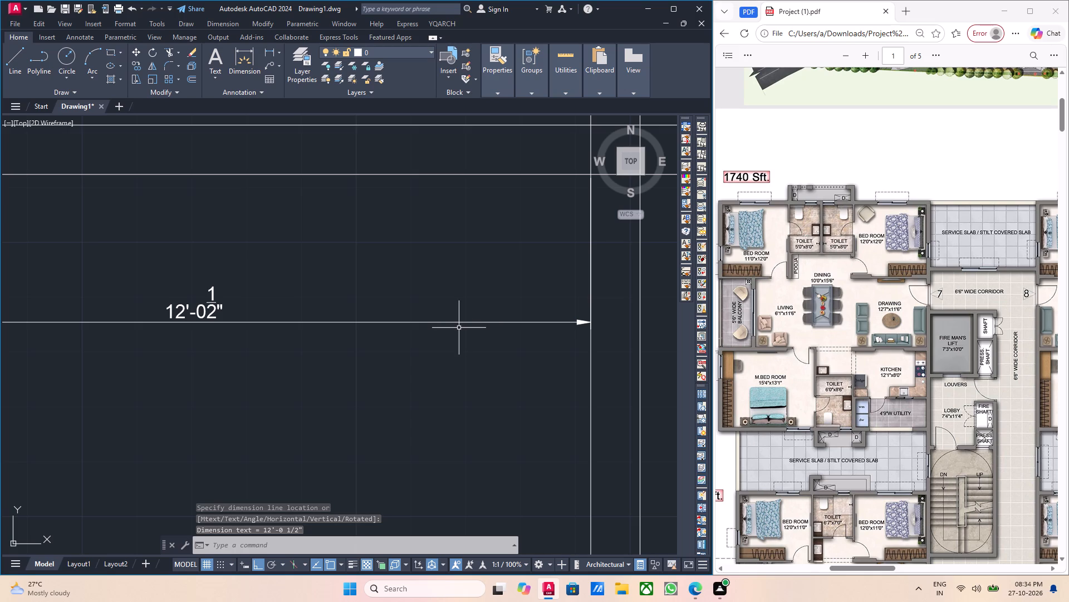
Measure the thickness of the wall between the 15'-4" and 6' dimensions without placing a dimension.
scroll(459, 328, down, 1)
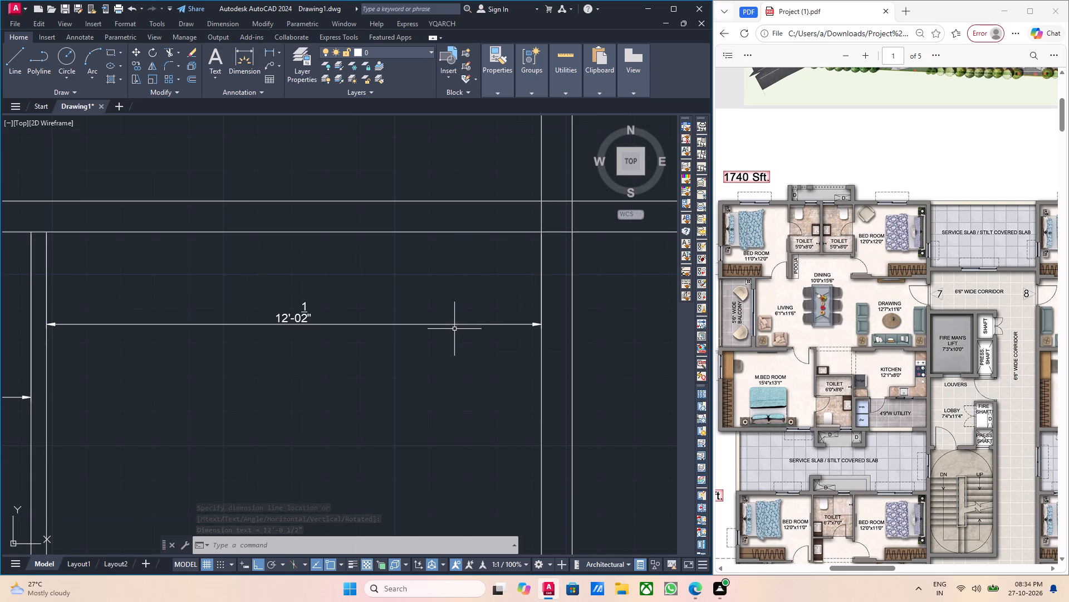
middle_drag(353, 357, 507, 344)
middle_drag(377, 362, 436, 362)
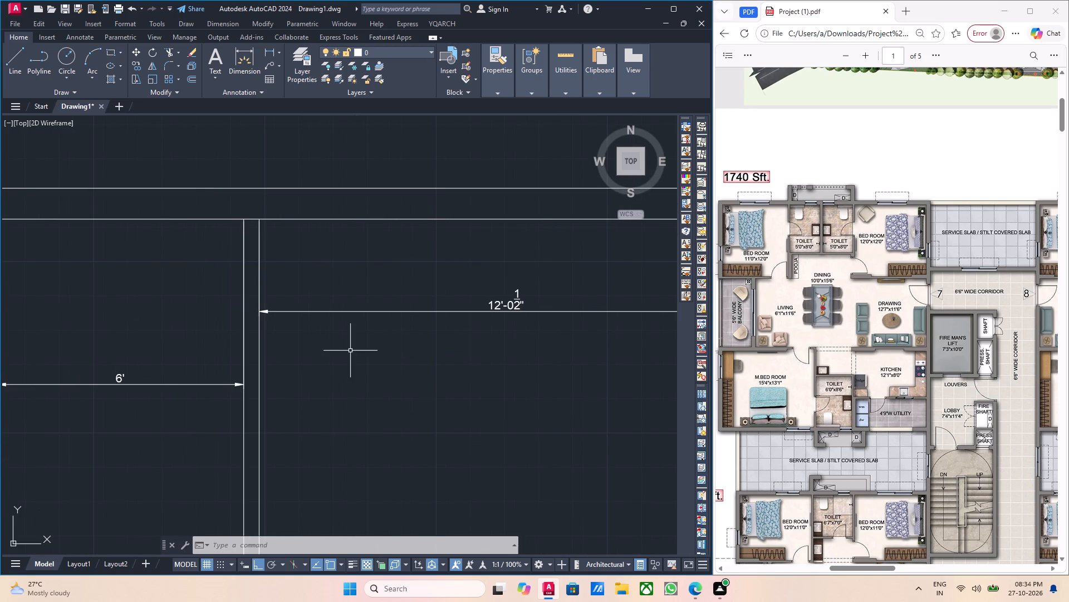
scroll(351, 352, down, 1)
middle_drag(306, 354, 486, 332)
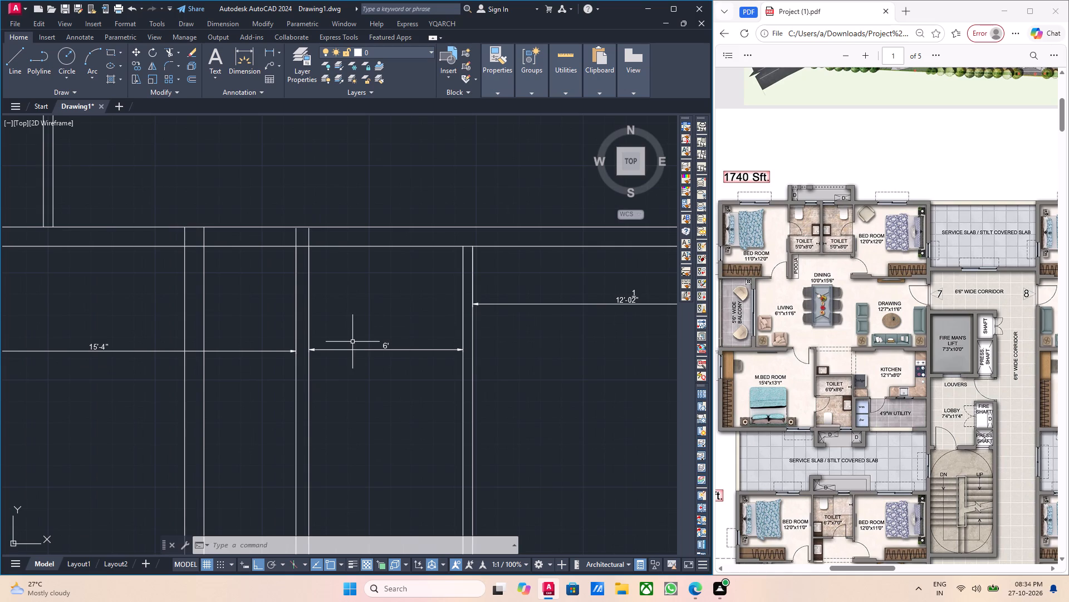
key(Escape)
click(267, 47)
scroll(295, 247, up, 3)
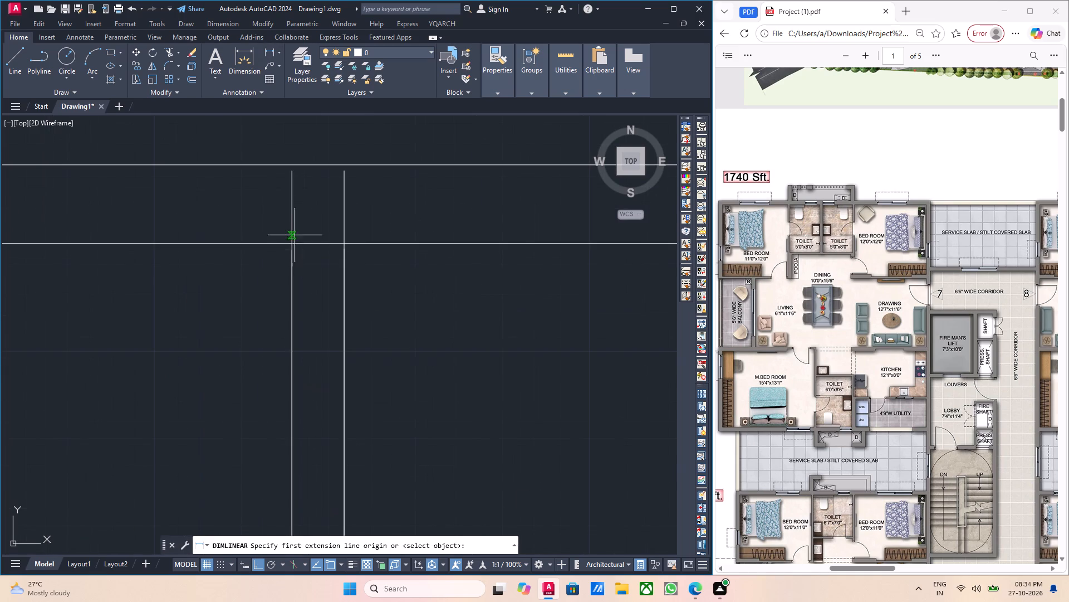
click(290, 172)
click(342, 174)
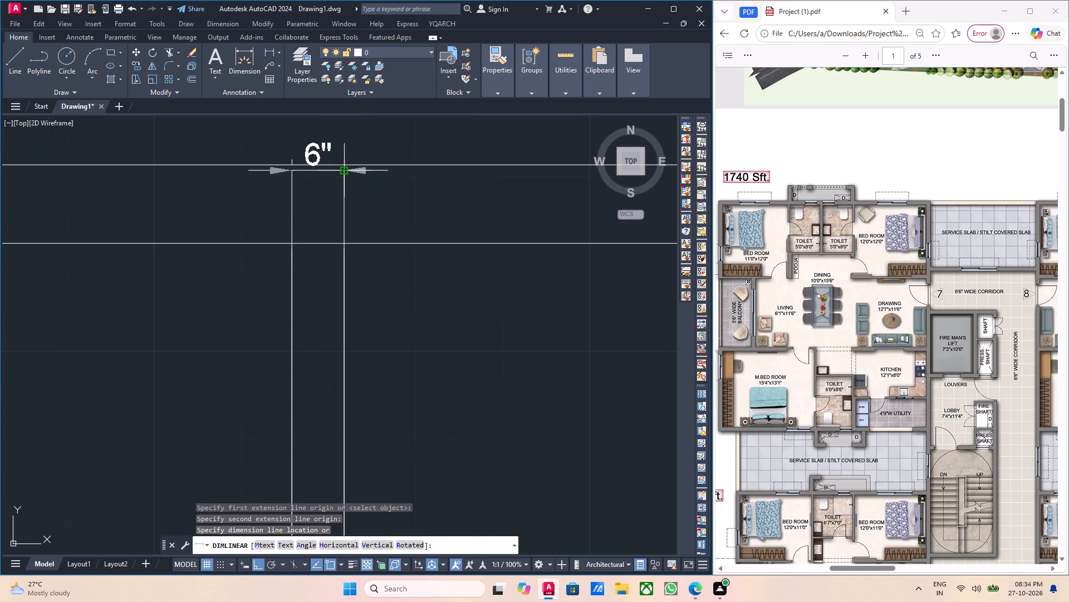
key(Escape)
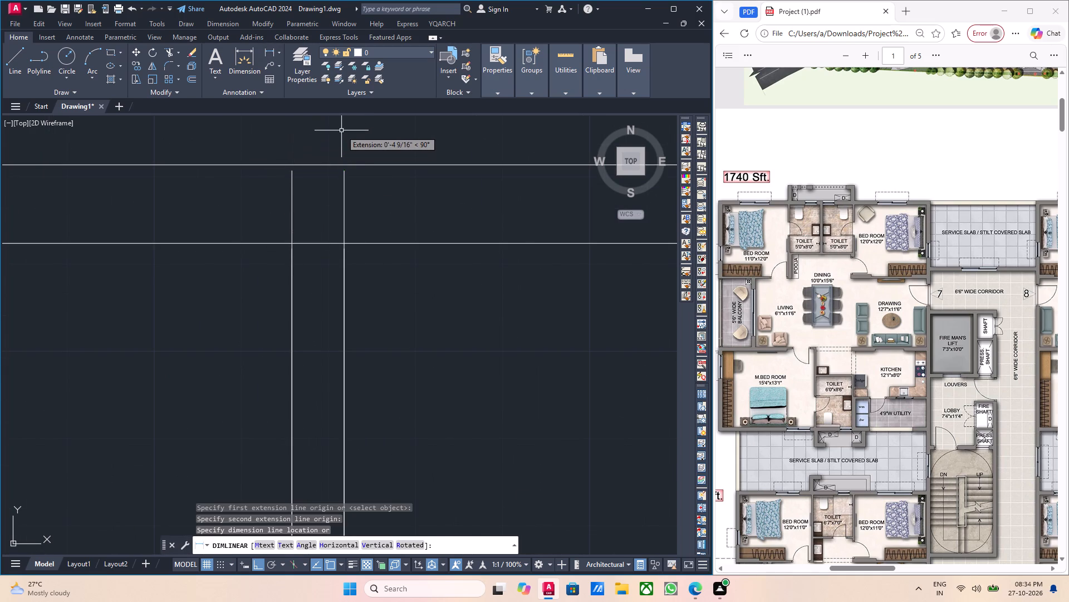
Examine the wall layout and kitchen width dimension against the master bedroom, toilet and kitchen sizes in the reference plan.
scroll(359, 215, down, 2)
middle_drag(375, 240, 384, 256)
scroll(401, 300, down, 2)
middle_drag(404, 338, 403, 307)
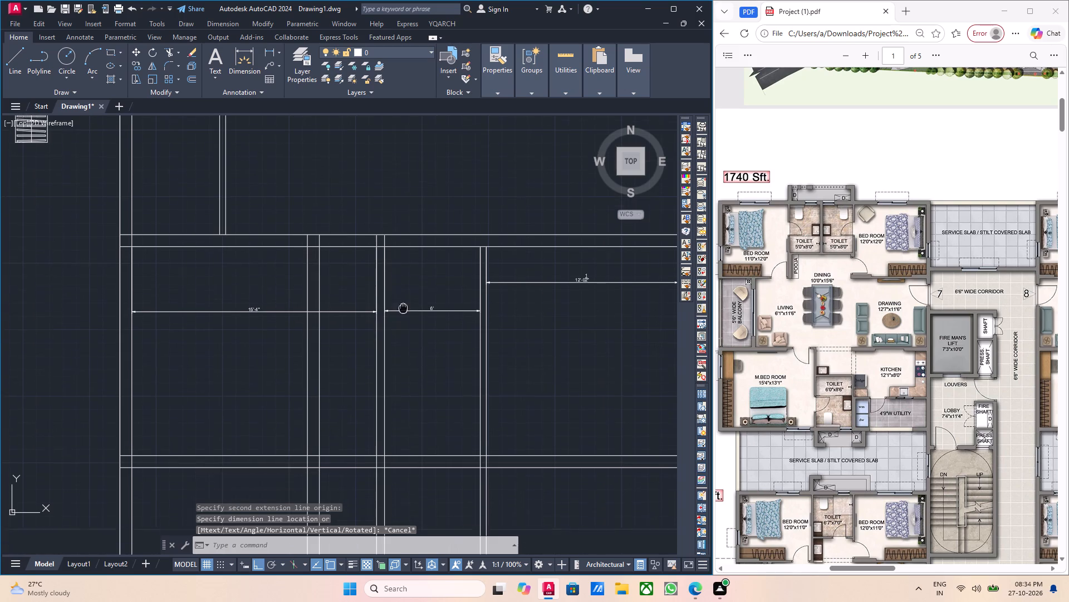
middle_drag(403, 307, 403, 300)
scroll(383, 303, up, 2)
scroll(394, 301, down, 1)
middle_drag(422, 300, 398, 309)
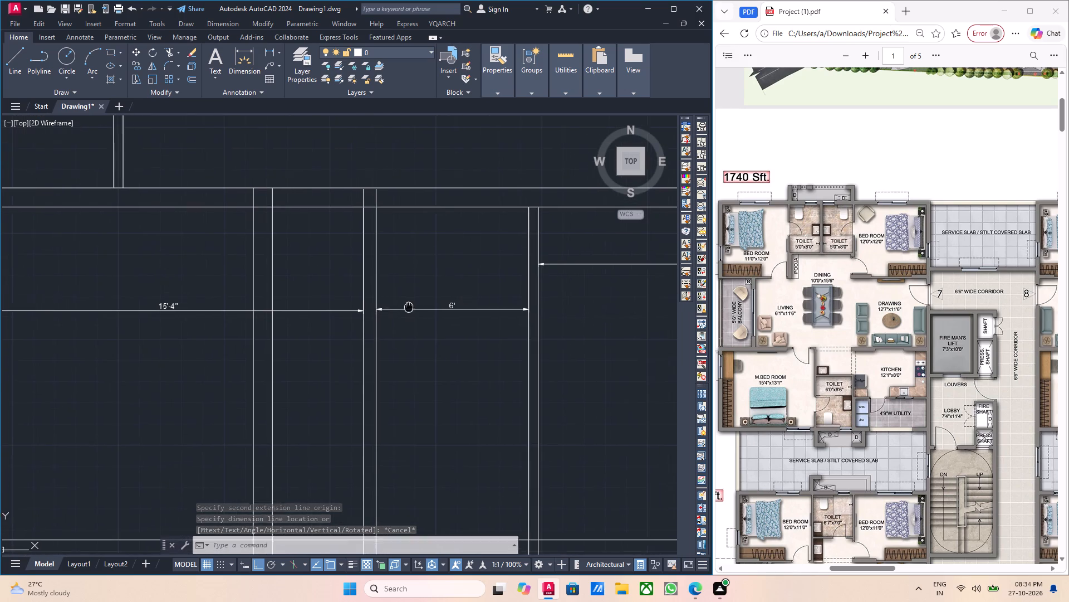
middle_drag(398, 309, 381, 309)
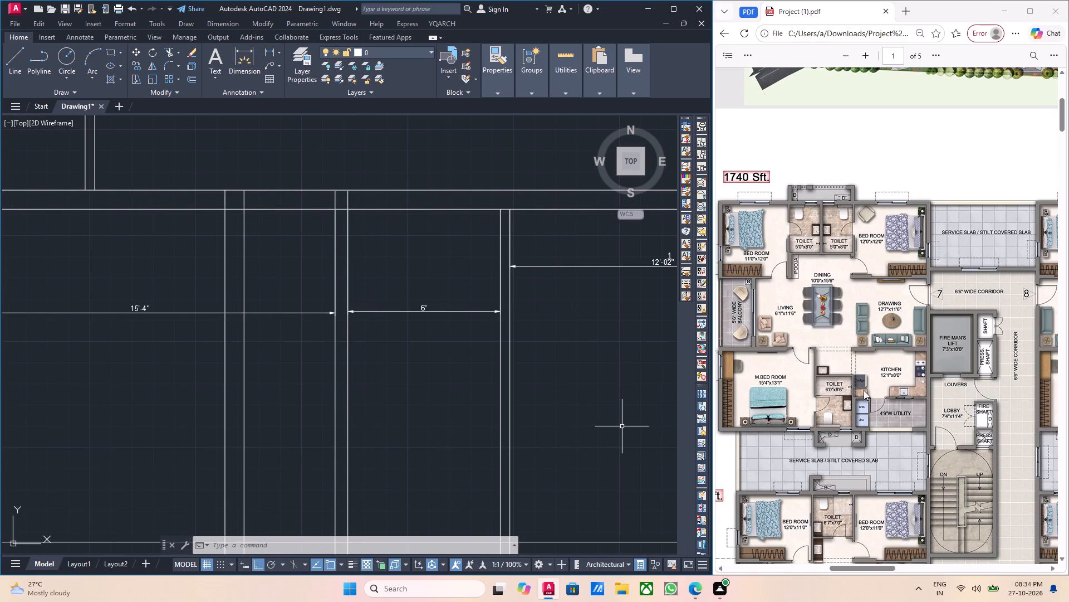
scroll(850, 405, up, 2)
scroll(847, 397, down, 2)
scroll(437, 334, down, 1)
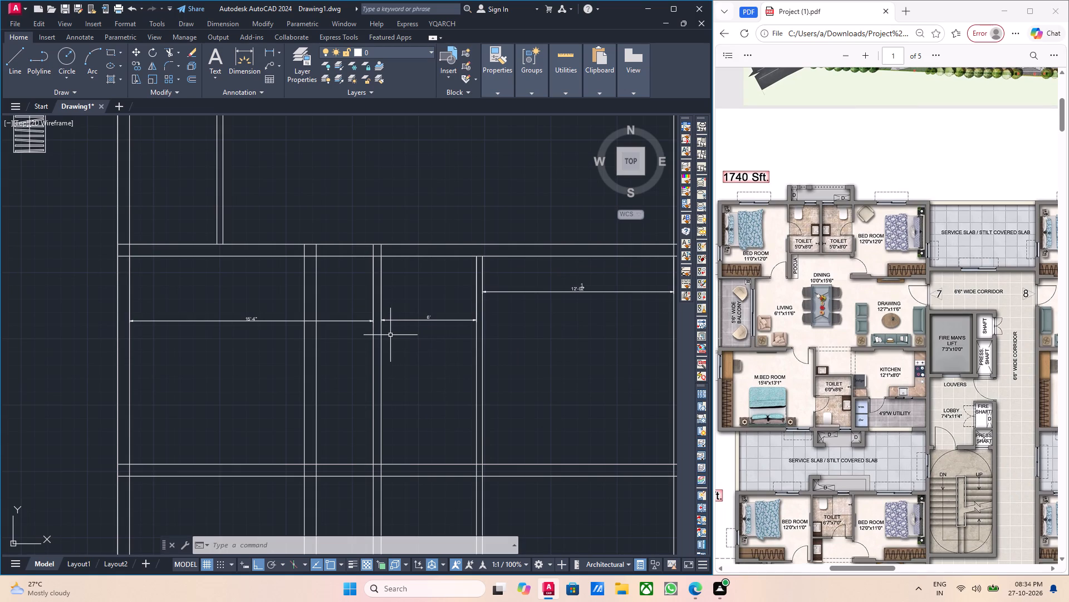
scroll(390, 336, down, 1)
middle_drag(346, 350, 391, 338)
middle_drag(405, 358, 354, 324)
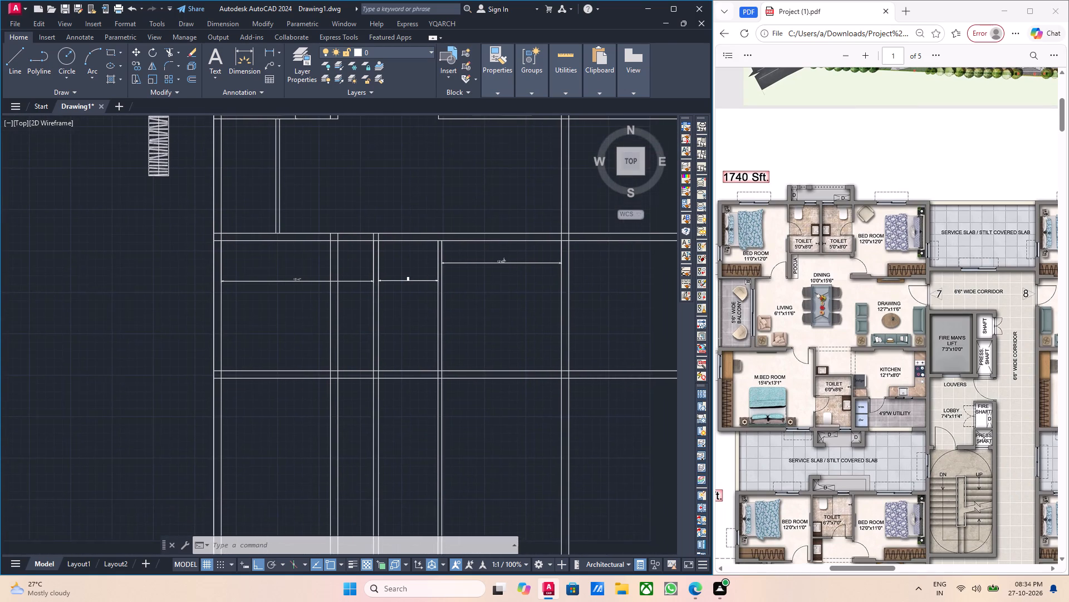
middle_drag(397, 376, 377, 342)
middle_drag(388, 358, 382, 329)
middle_drag(365, 376, 370, 365)
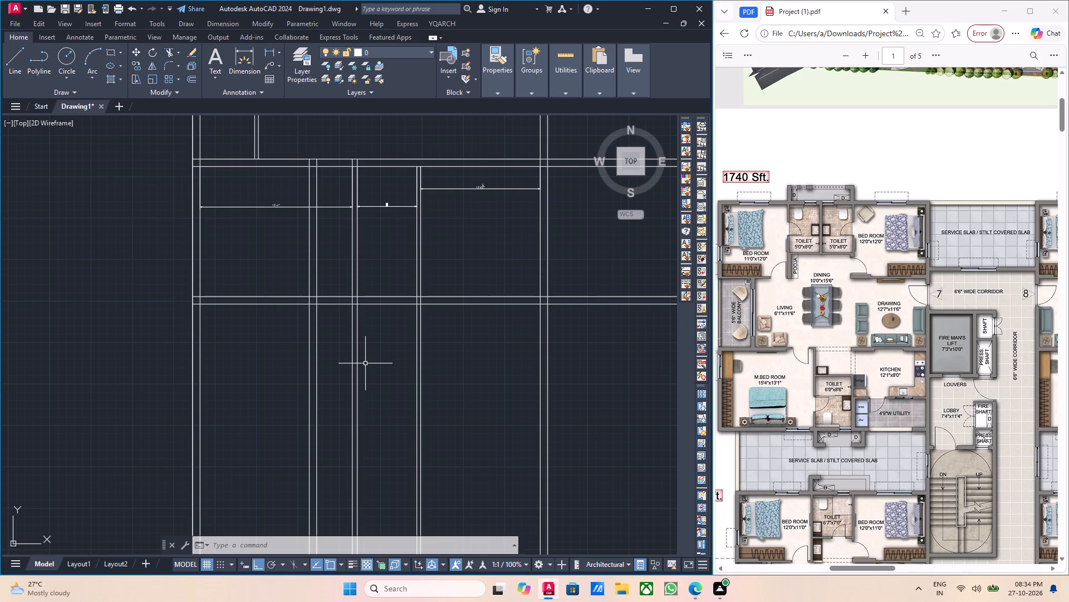
scroll(364, 365, down, 1)
middle_drag(423, 358, 414, 380)
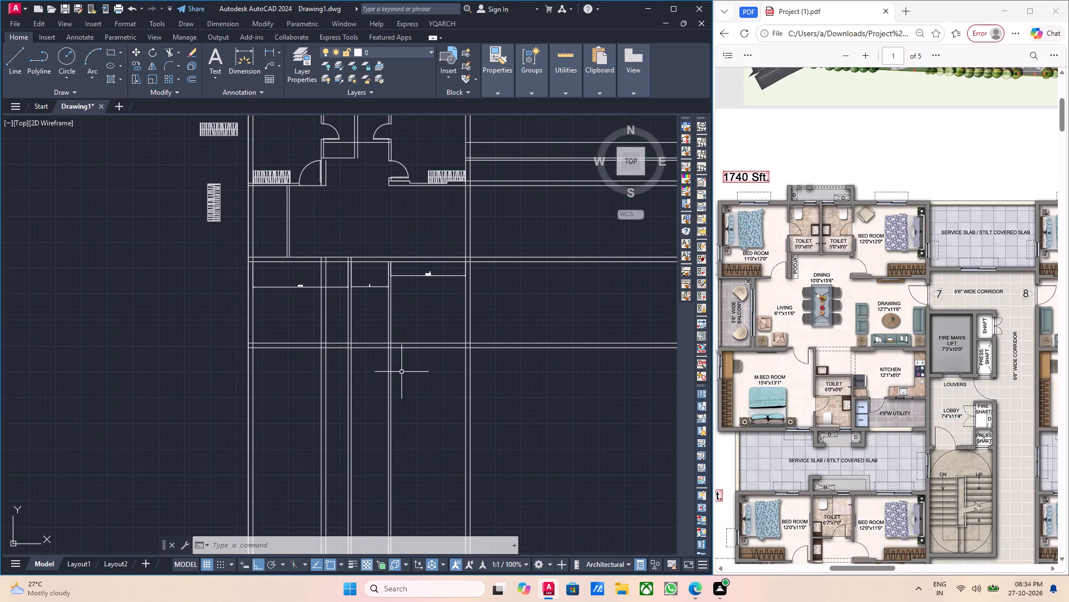
middle_drag(436, 299, 420, 368)
scroll(398, 352, up, 4)
scroll(447, 339, down, 1)
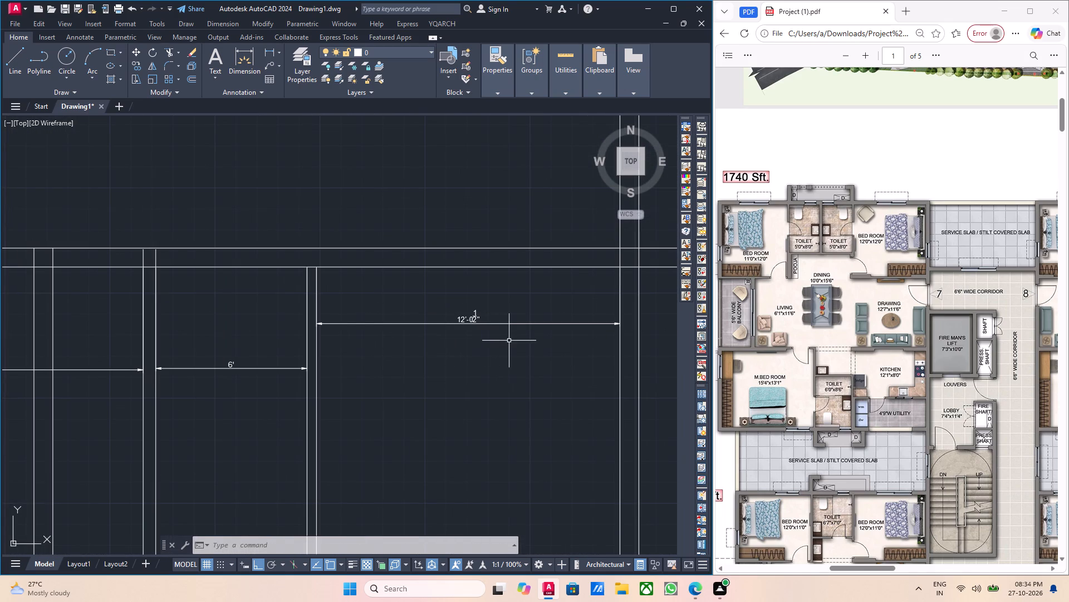
click(509, 341)
click(465, 311)
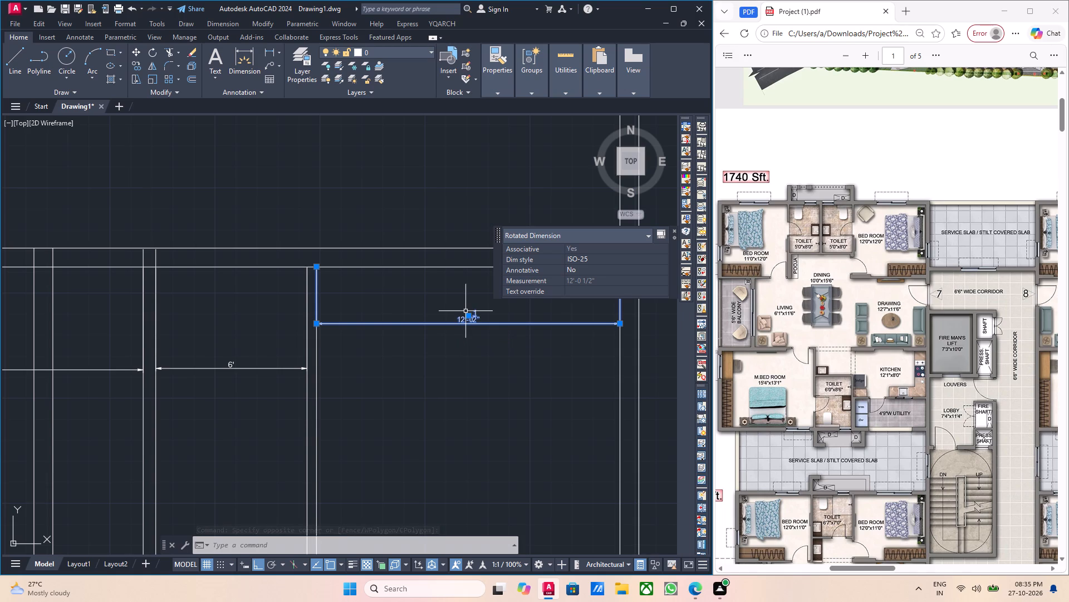
key(Escape)
scroll(375, 395, down, 3)
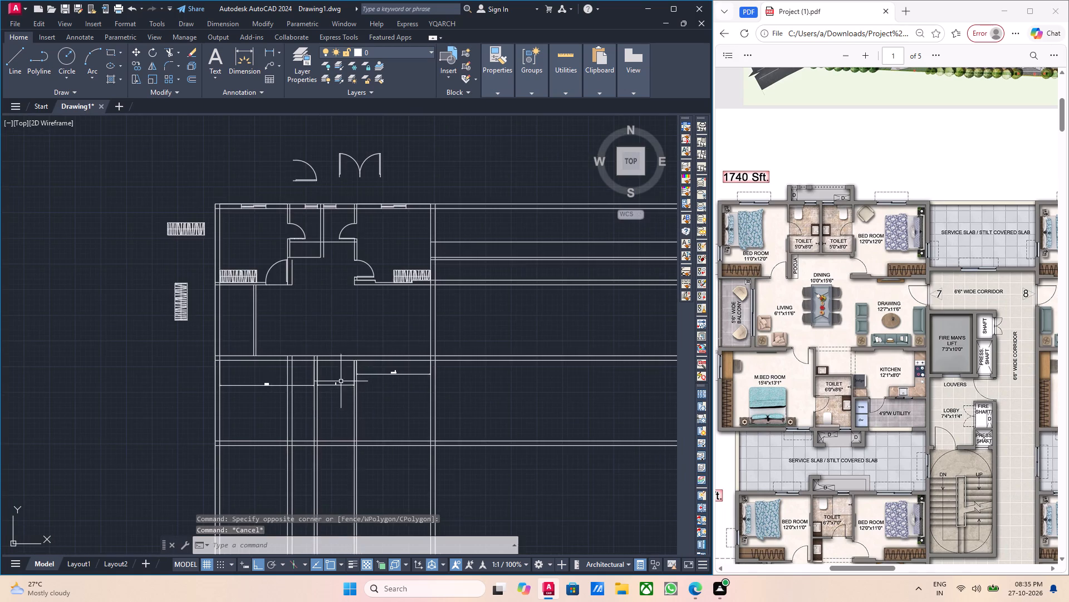
Delete the 15'-4", 6' and kitchen-width linear dimensions from the master bedroom, toilet and kitchen row.
middle_drag(345, 383, 409, 368)
scroll(321, 376, up, 2)
key(Escape)
click(347, 376)
click(330, 356)
middle_drag(393, 381, 303, 381)
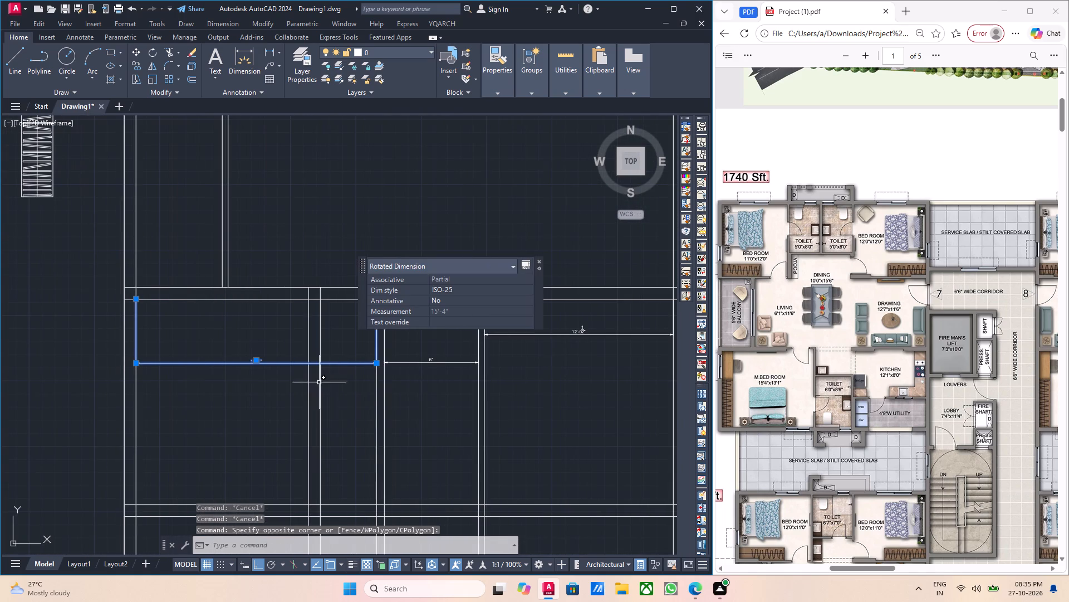
drag(423, 381, 421, 373)
click(412, 360)
middle_drag(542, 385, 461, 437)
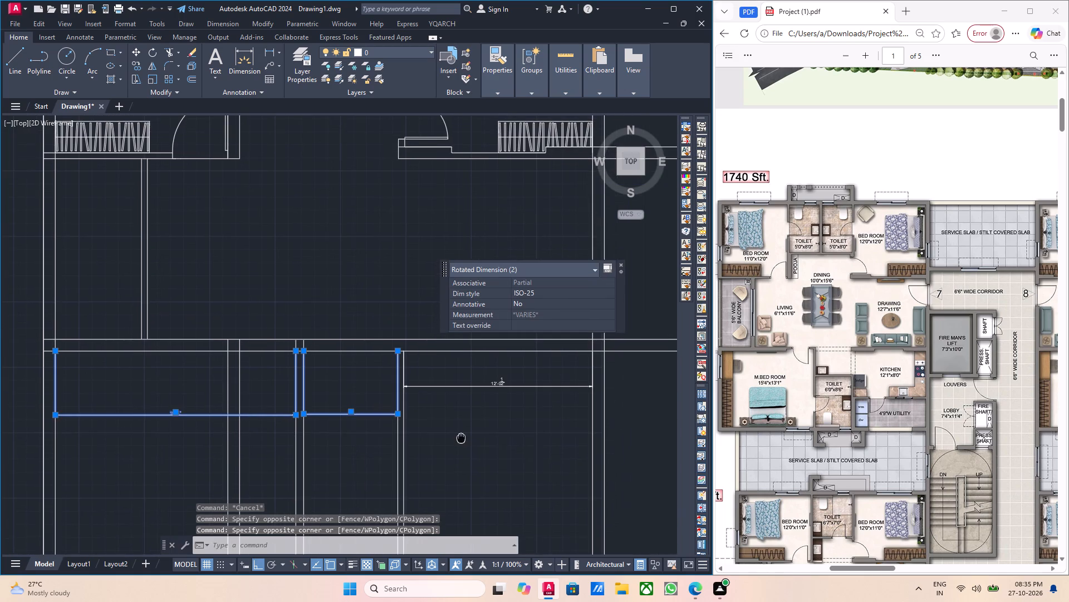
middle_drag(461, 437, 465, 474)
drag(497, 455, 493, 439)
click(474, 414)
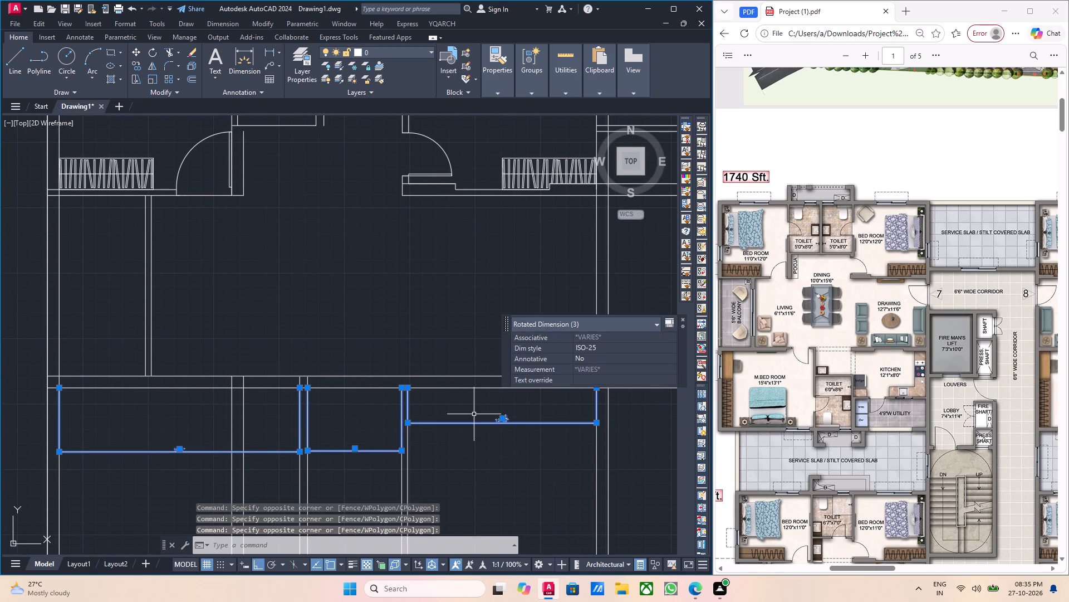
key(Delete)
Move the loose vertical wardrobe by its lower-left corner to the balcony's lower inner corner at the left outer wall.
scroll(479, 424, down, 2)
middle_drag(407, 416, 421, 427)
scroll(264, 375, up, 1)
drag(327, 393, 320, 391)
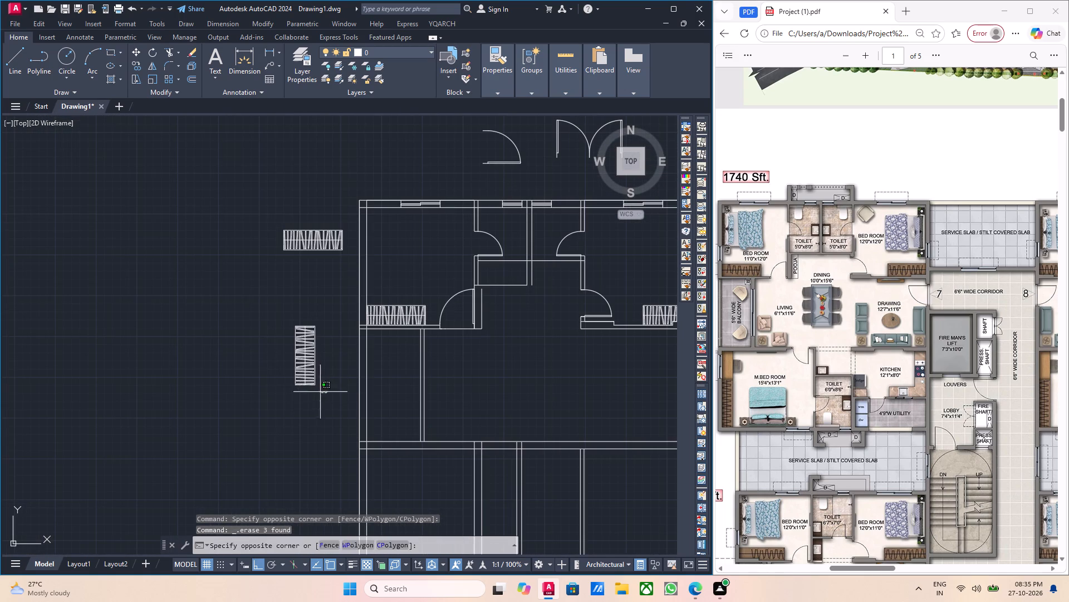
drag(320, 391, 305, 385)
click(269, 373)
key(m)
key(Return)
scroll(296, 411, up, 1)
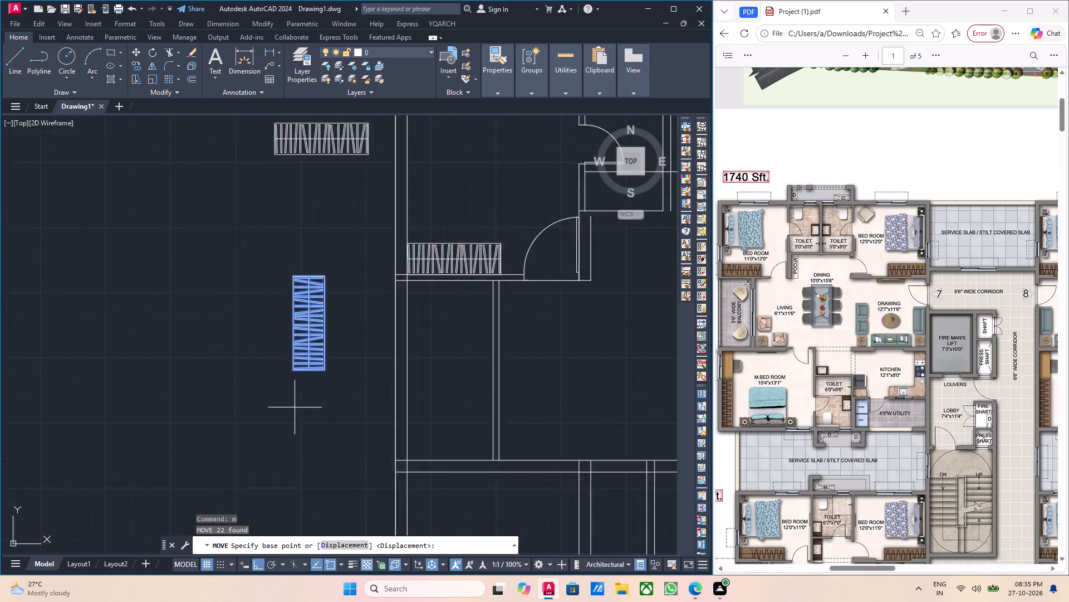
scroll(295, 404, up, 2)
click(283, 336)
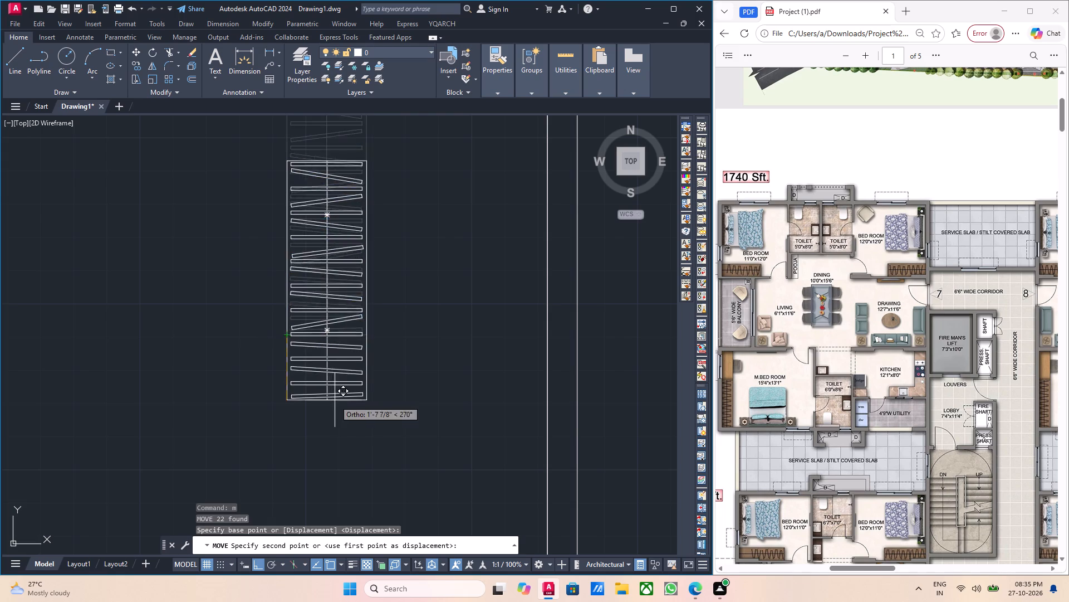
scroll(334, 399, down, 2)
middle_drag(395, 436, 381, 341)
scroll(434, 360, up, 1)
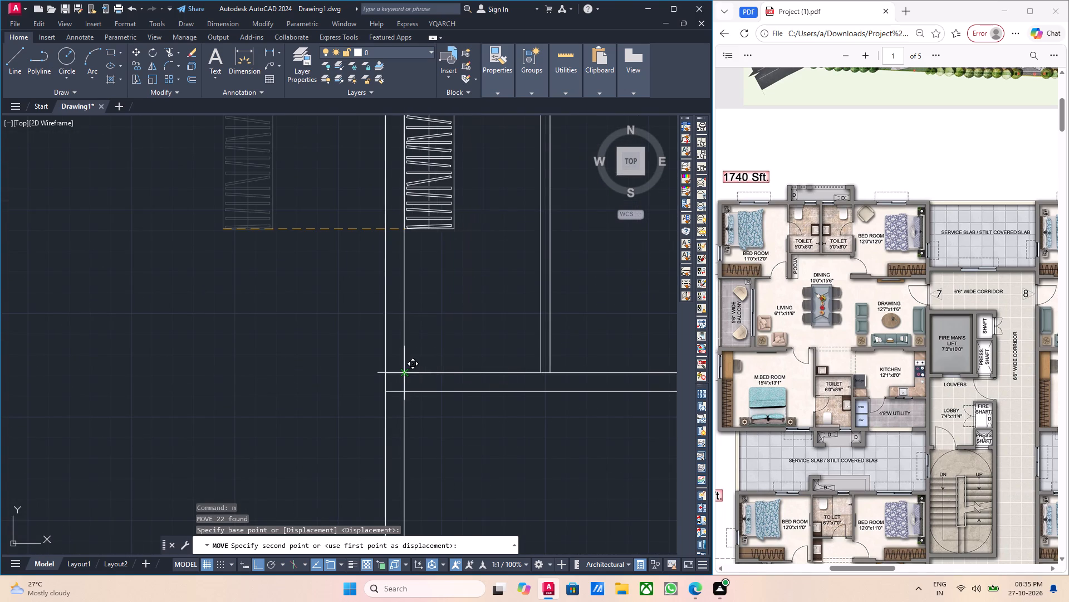
click(405, 372)
key(grave)
middle_drag(501, 345, 495, 421)
key(Escape)
scroll(464, 376, down, 1)
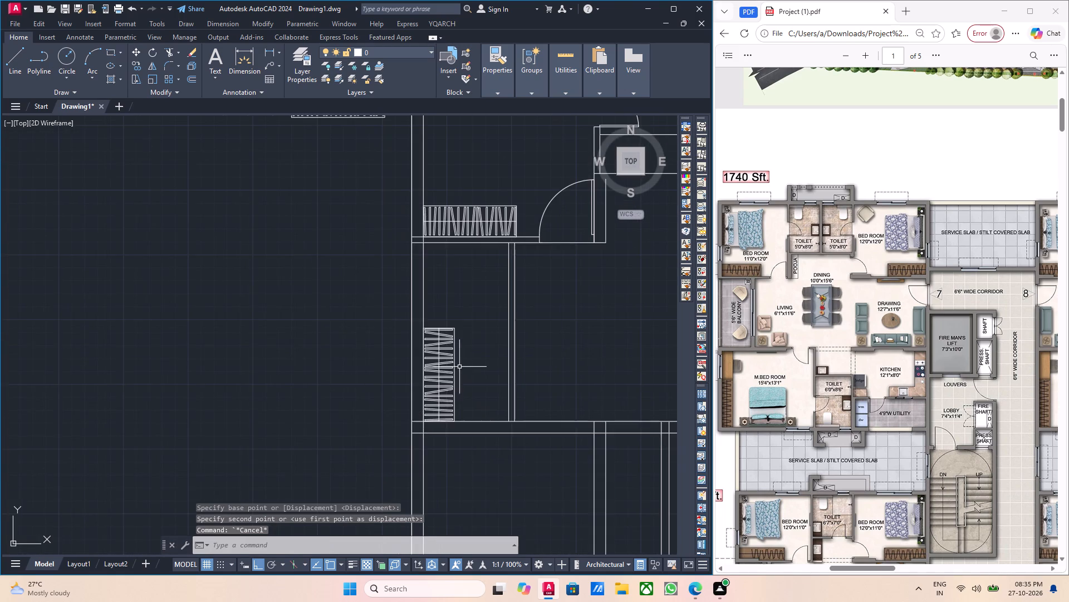
Draw a vertical line from the moved wardrobe's upper-right corner up to the bedroom wall above.
middle_drag(463, 377, 467, 403)
key(l)
key(Return)
scroll(438, 354, up, 2)
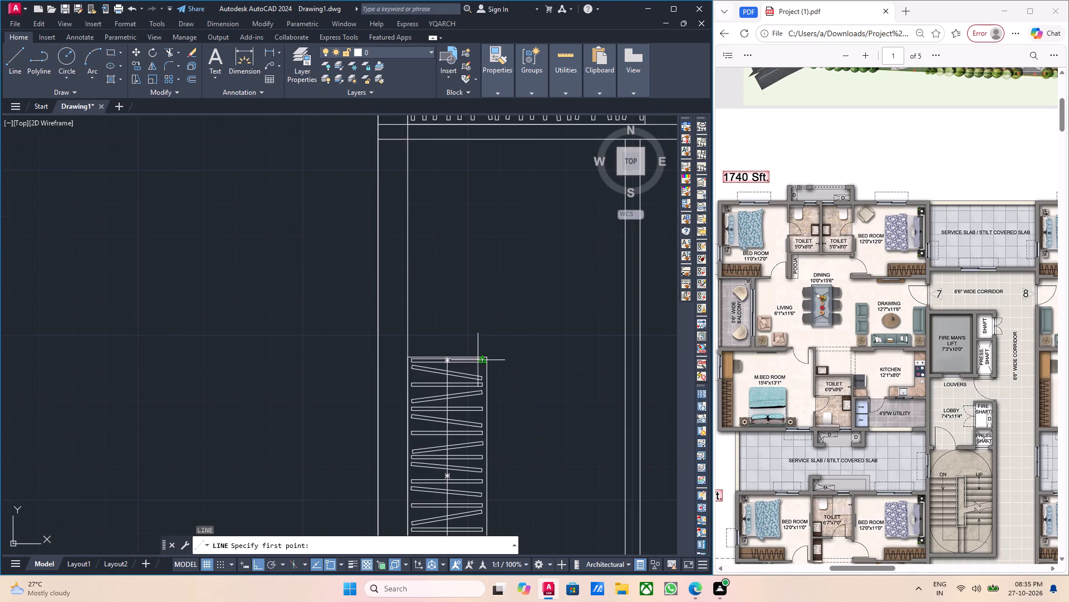
click(488, 354)
middle_drag(496, 296, 505, 369)
click(494, 213)
key(Escape)
scroll(515, 284, down, 2)
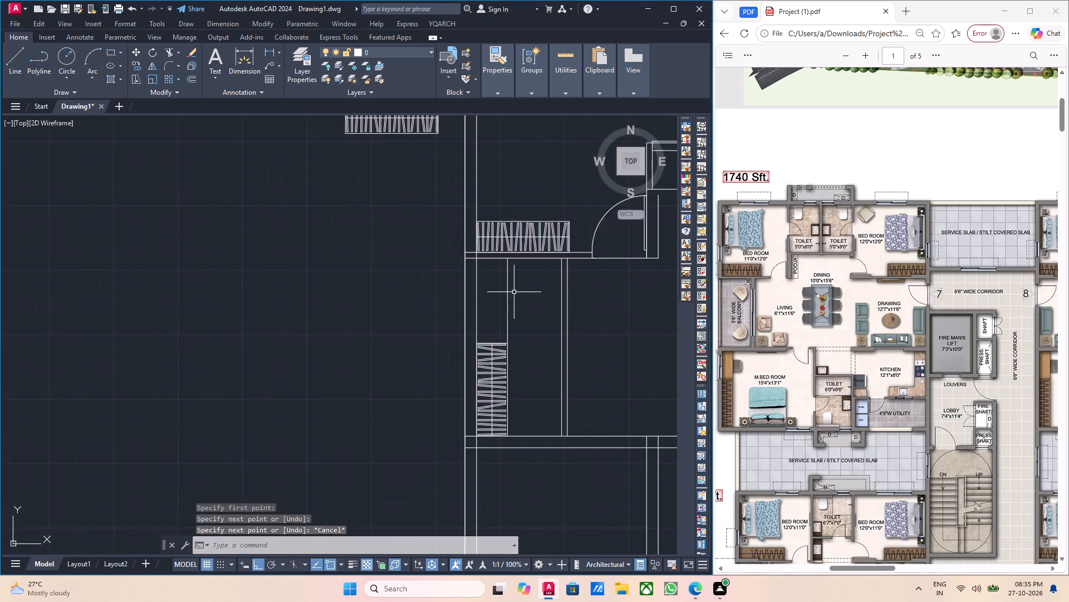
Move the vertical wardrobe and its attached line down to the master bedroom's lower-left inner corner.
scroll(518, 292, up, 1)
middle_drag(525, 297, 524, 303)
middle_drag(530, 298, 519, 313)
middle_drag(519, 325, 527, 399)
scroll(508, 329, down, 2)
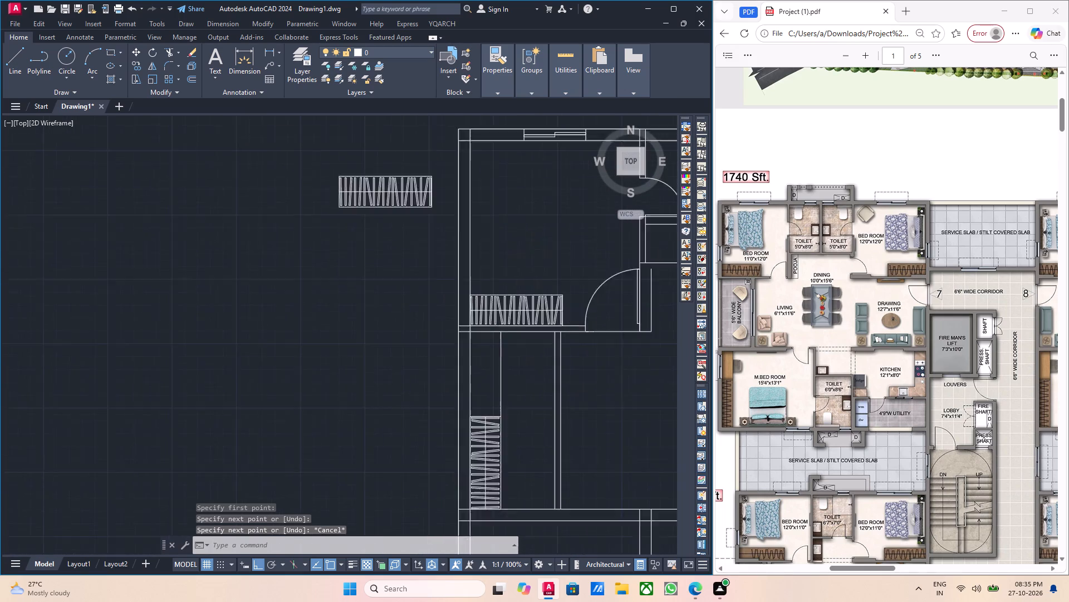
scroll(506, 318, down, 1)
scroll(511, 361, up, 1)
middle_drag(511, 360, 472, 291)
scroll(454, 327, up, 3)
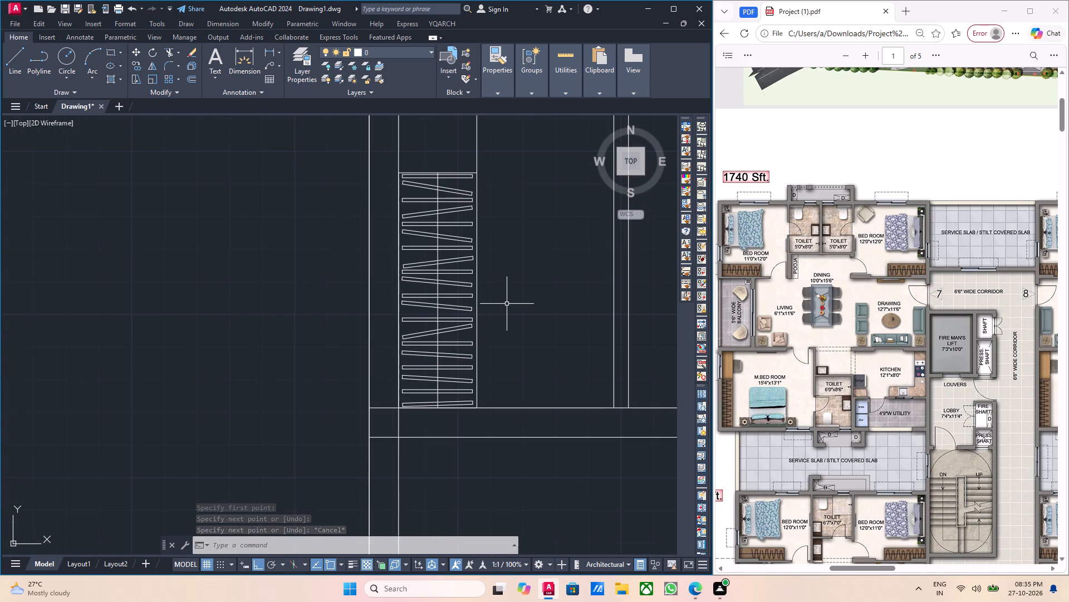
drag(507, 308, 499, 300)
click(428, 156)
scroll(458, 359, down, 2)
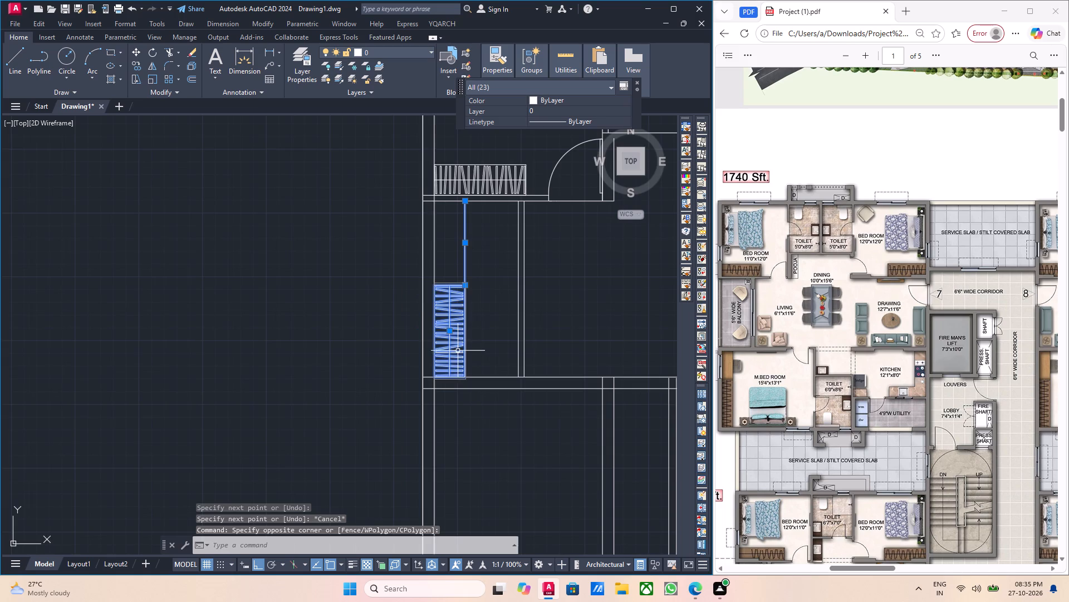
middle_drag(484, 397, 438, 285)
scroll(454, 314, down, 1)
key(m)
key(Return)
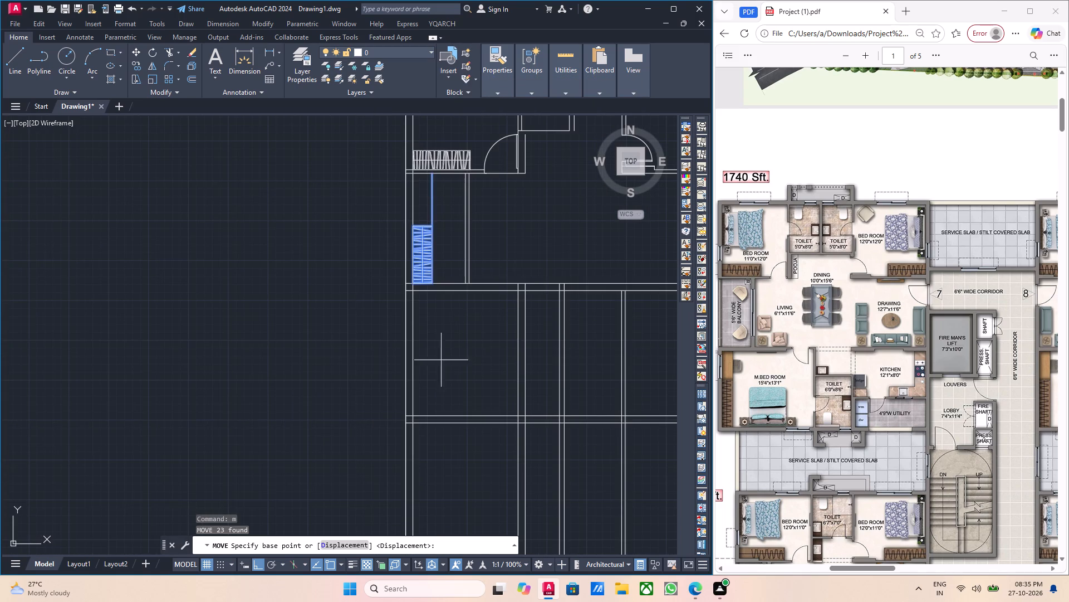
scroll(411, 285, up, 3)
click(415, 282)
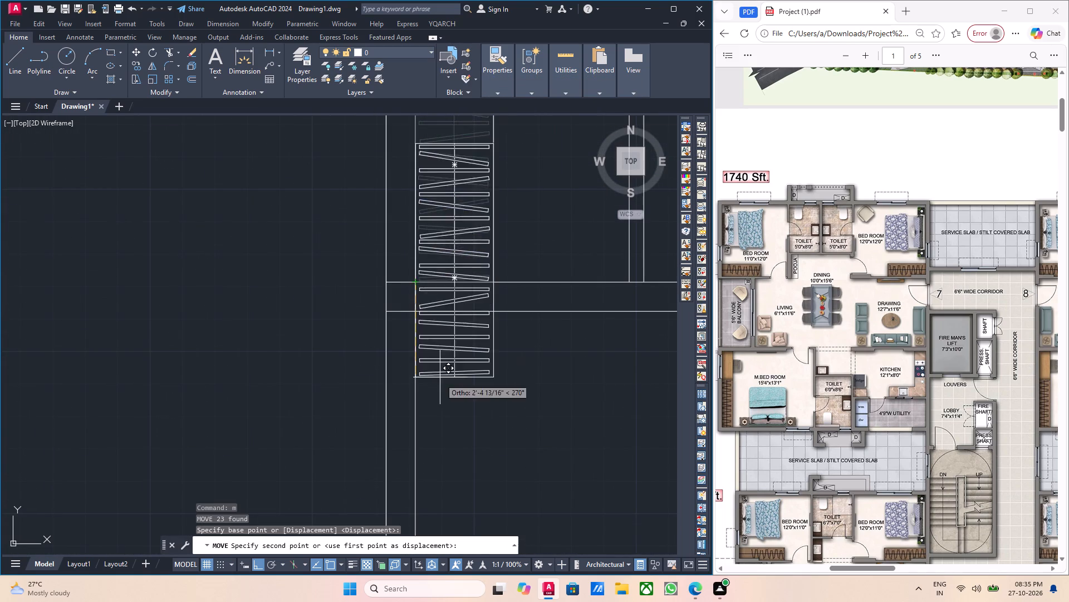
scroll(440, 379, down, 3)
middle_drag(448, 470, 443, 348)
scroll(442, 361, up, 2)
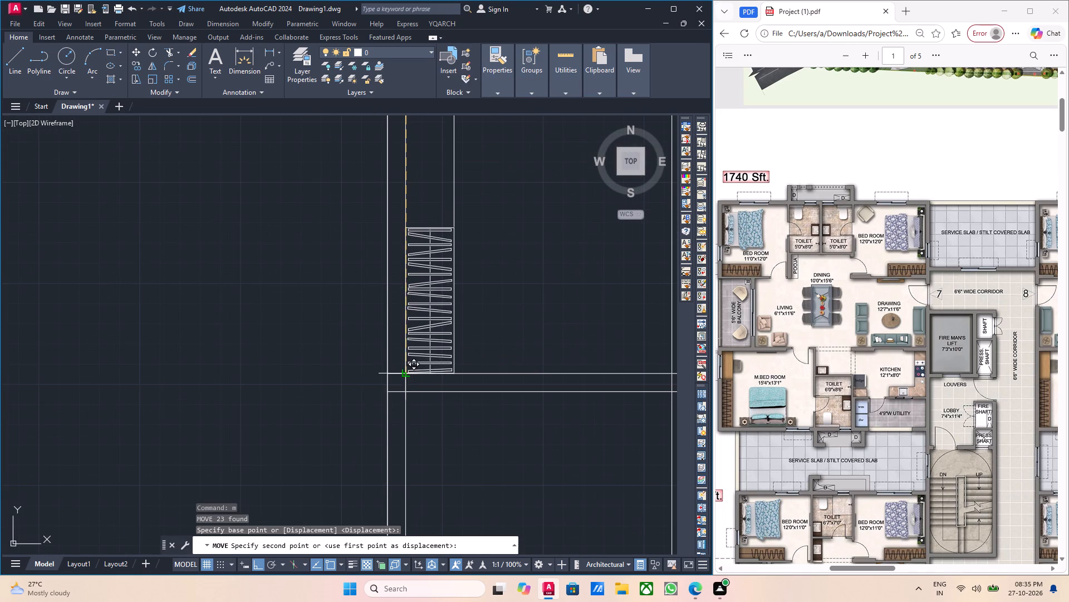
Place the wardrobe being moved at the inside corner where the master bedroom's outer and lower walls meet.
click(408, 371)
scroll(489, 334, down, 2)
key(Escape)
Stretch the upper end of the wardrobe front line up to the master bedroom's upper wall.
middle_drag(498, 339, 489, 391)
click(473, 321)
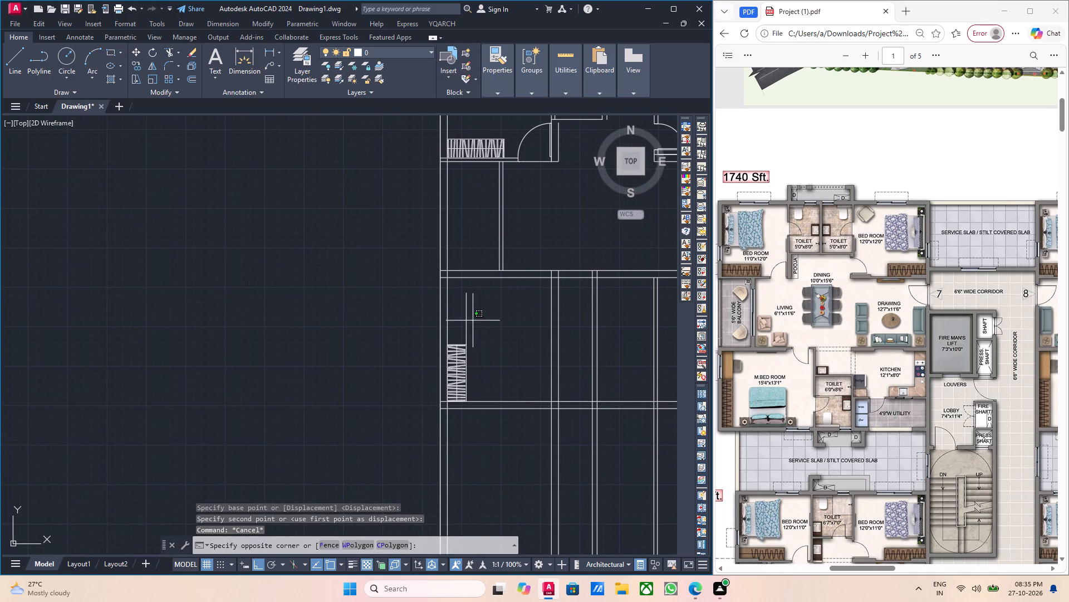
click(464, 312)
middle_drag(473, 312, 477, 357)
scroll(473, 346, up, 3)
click(462, 315)
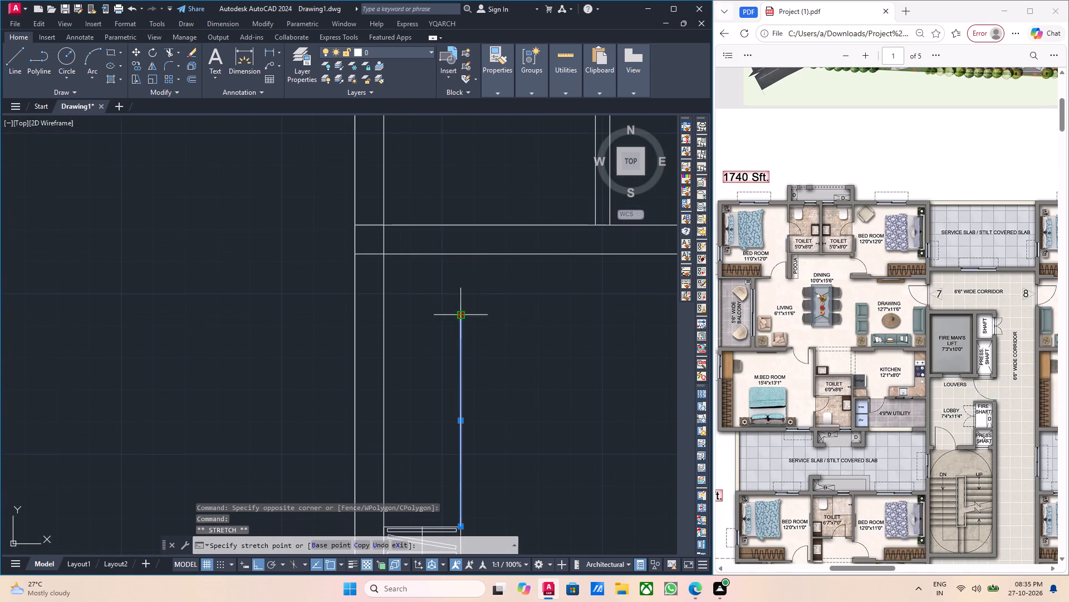
click(460, 257)
key(Escape)
Draw a narrow rectangle within the outer wall's thickness, running the full height of the balcony between its two cross walls.
scroll(487, 310, down, 4)
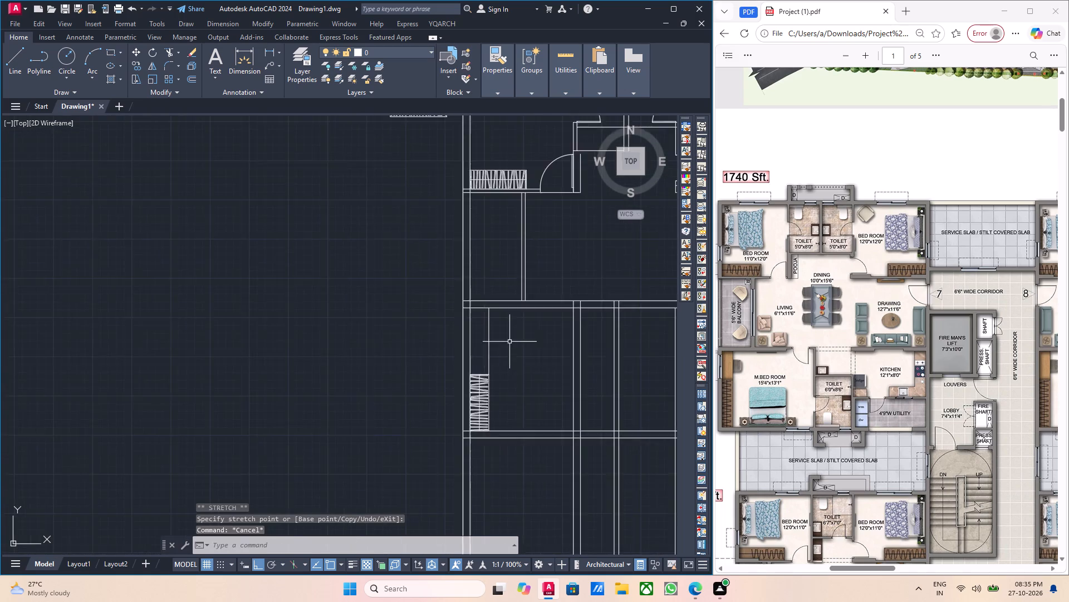
middle_drag(519, 353, 488, 345)
middle_drag(473, 368, 452, 336)
scroll(439, 337, up, 2)
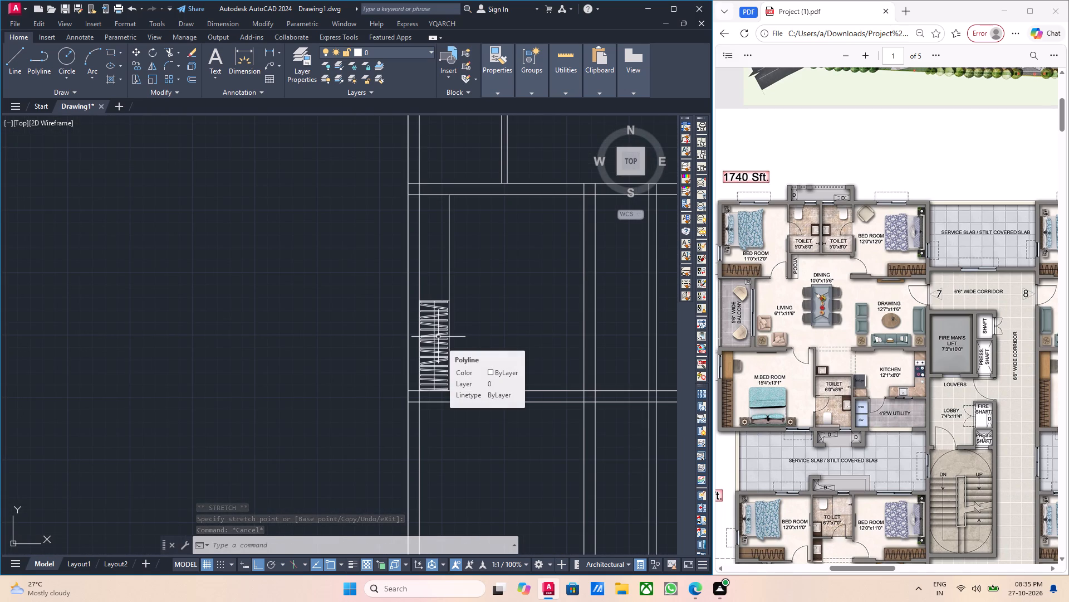
scroll(440, 334, down, 1)
middle_drag(439, 233, 455, 330)
scroll(435, 234, up, 3)
scroll(459, 245, down, 3)
scroll(458, 245, up, 2)
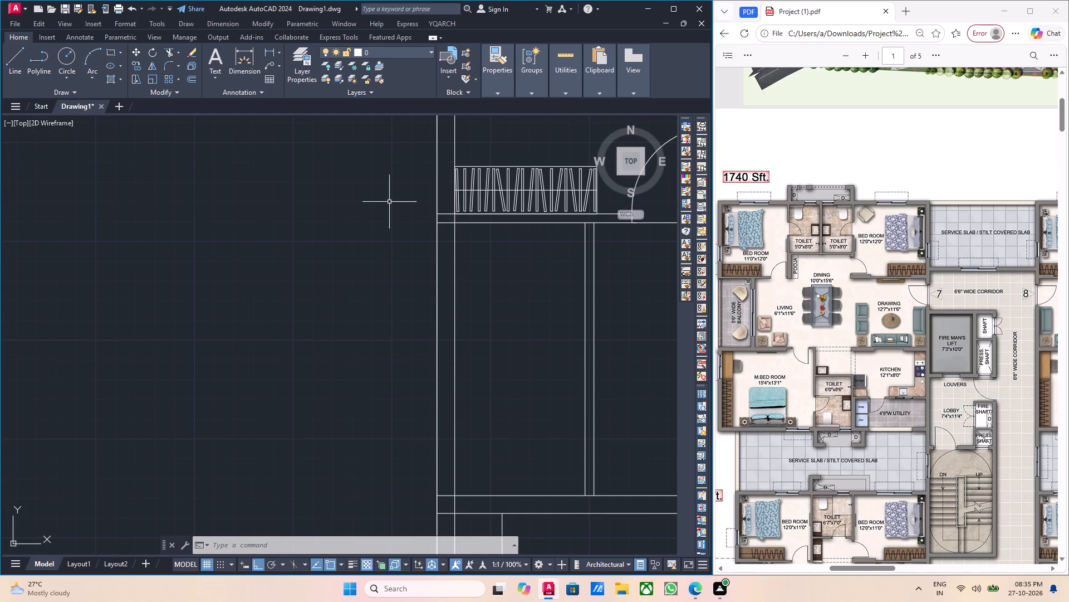
scroll(449, 239, up, 1)
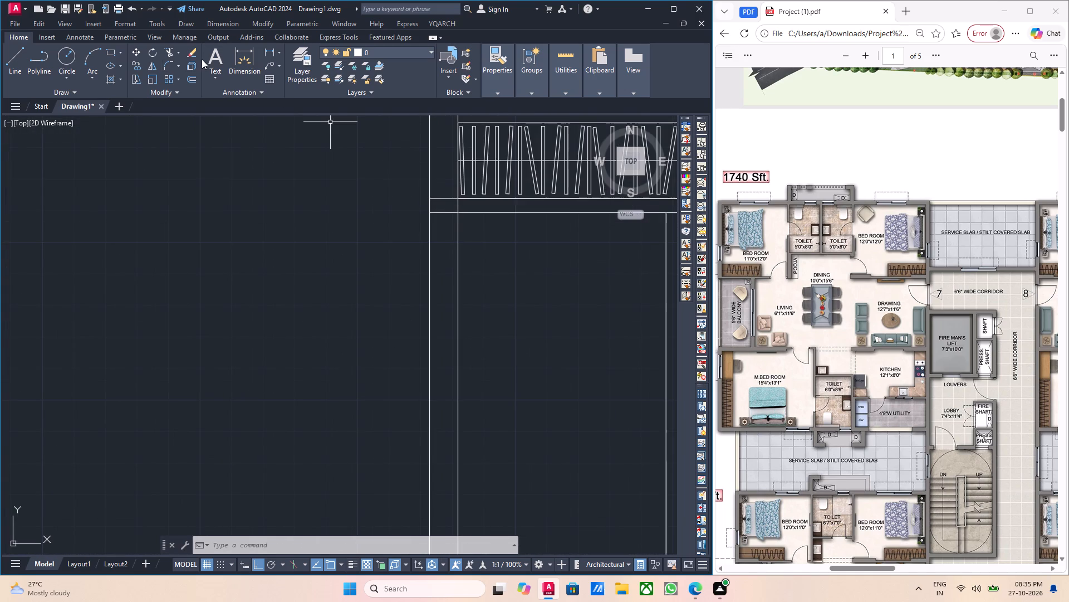
click(107, 55)
scroll(412, 219, up, 2)
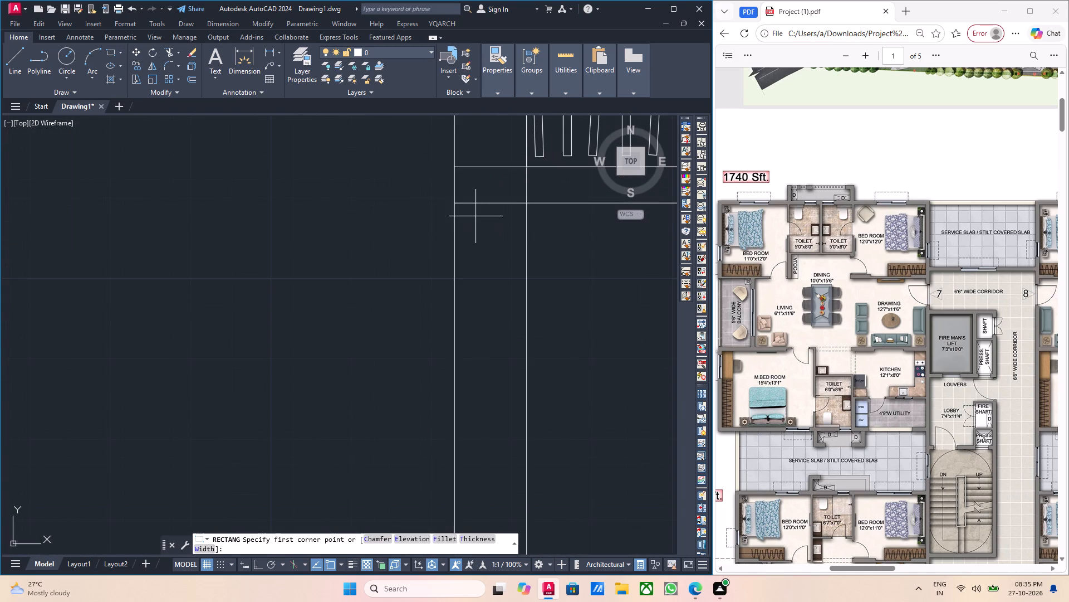
click(463, 213)
scroll(512, 314, down, 2)
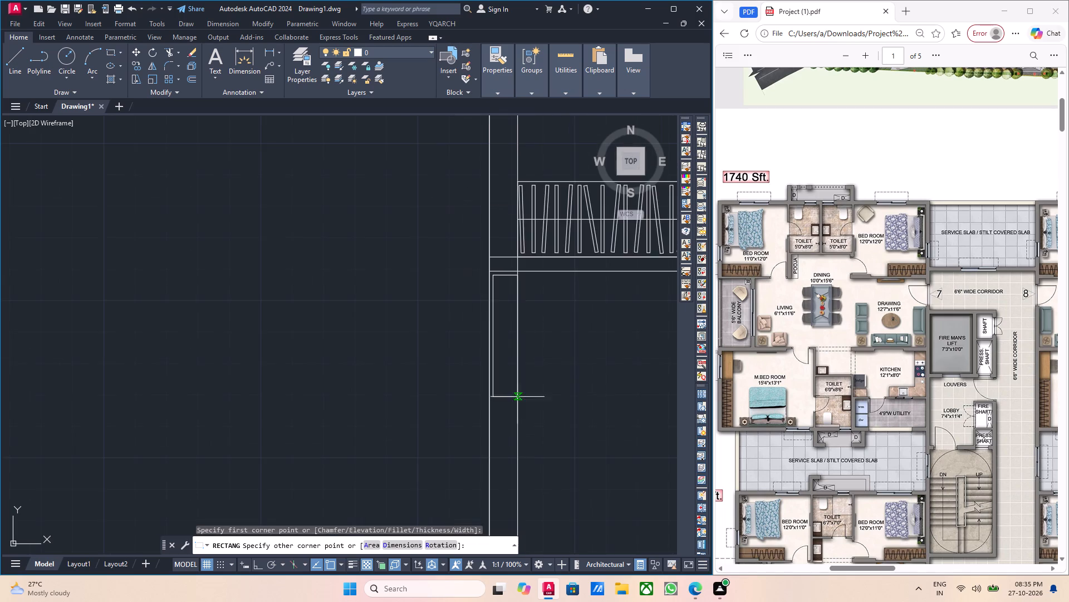
middle_drag(519, 396, 457, 194)
scroll(459, 313, down, 2)
middle_drag(474, 390, 437, 272)
scroll(393, 281, up, 2)
middle_drag(449, 292, 450, 365)
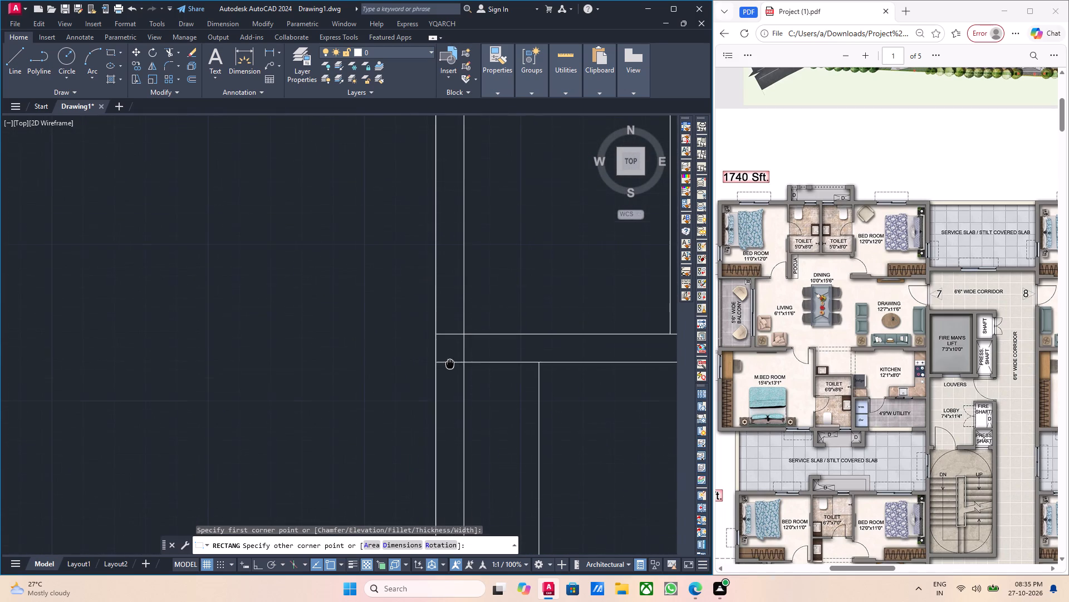
middle_drag(450, 365, 450, 368)
scroll(461, 319, up, 2)
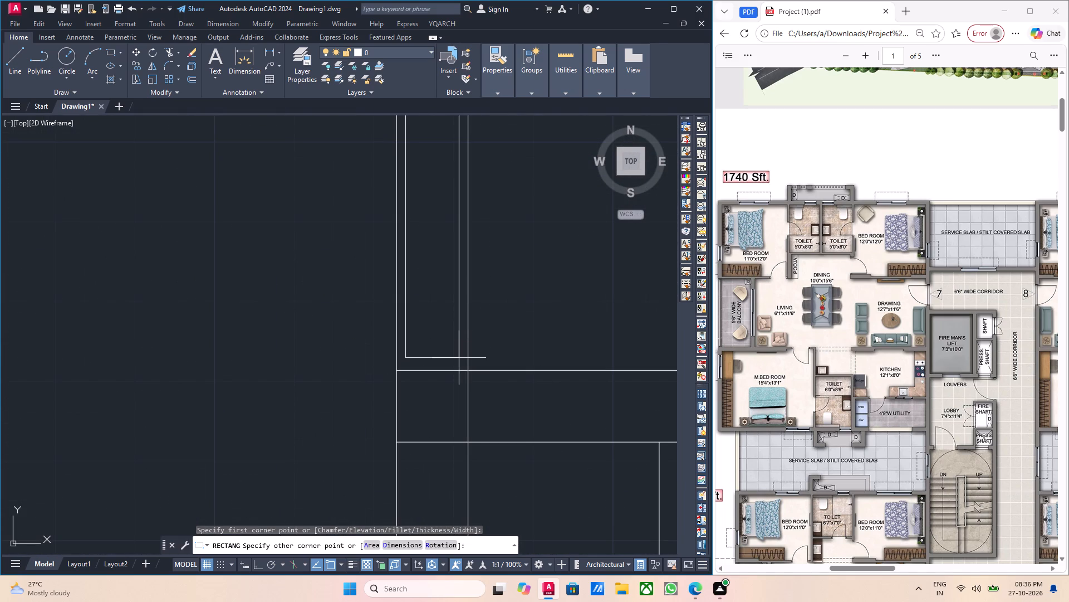
click(459, 358)
scroll(492, 367, down, 2)
key(Escape)
Offset the lower face line of the wall between the balcony and master bedroom 6" down into the bedroom.
scroll(493, 367, down, 2)
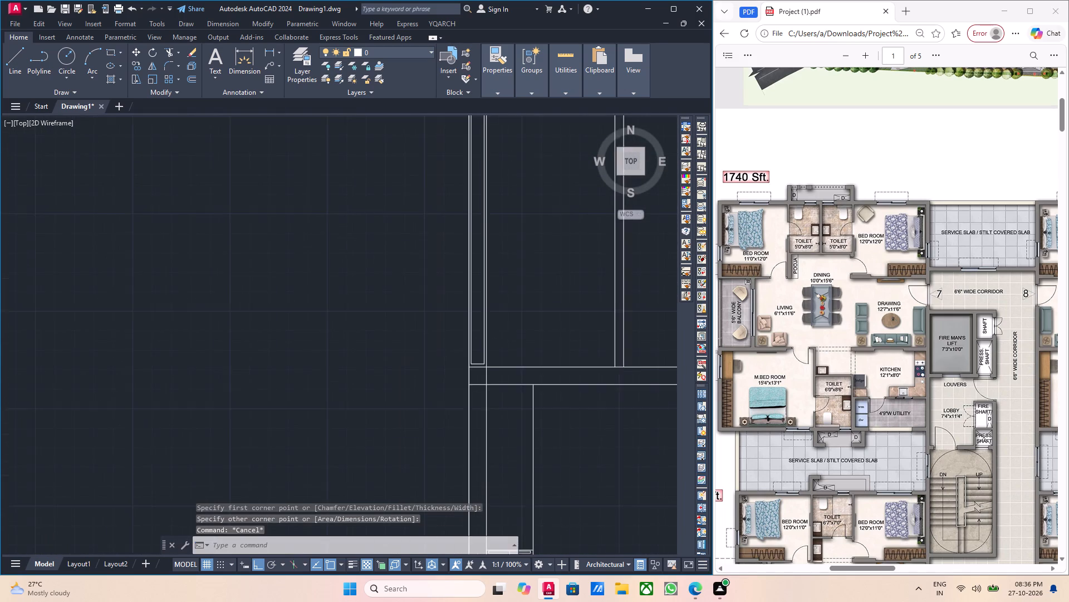
middle_drag(500, 332, 503, 358)
scroll(448, 231, up, 3)
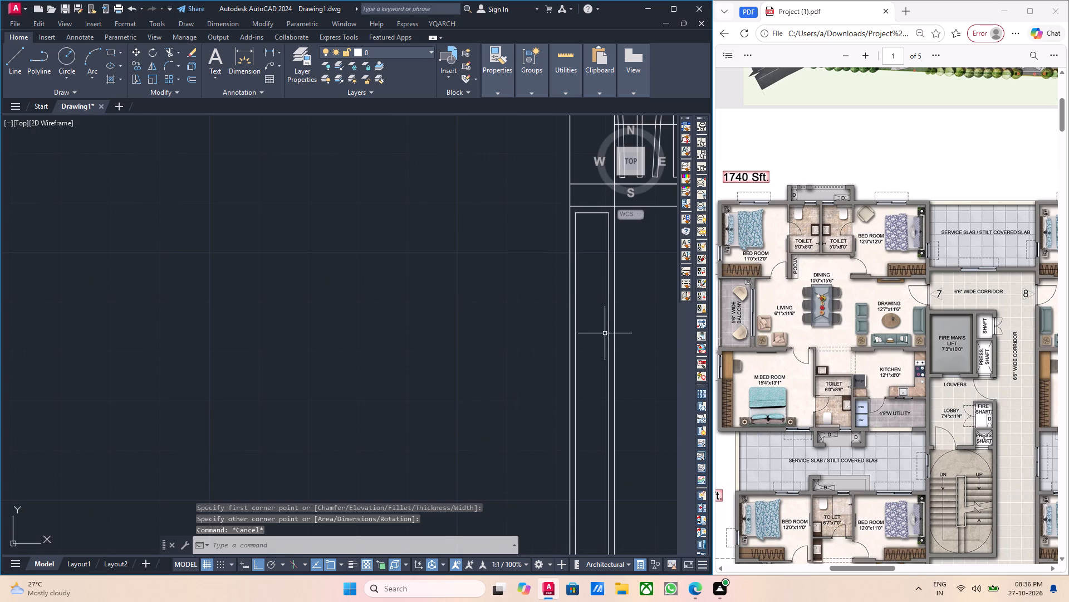
middle_drag(602, 334, 529, 318)
scroll(543, 321, down, 3)
middle_drag(578, 355, 517, 309)
middle_drag(504, 415, 484, 361)
scroll(508, 391, up, 1)
middle_drag(502, 394, 483, 365)
middle_drag(478, 395, 474, 373)
scroll(466, 370, up, 1)
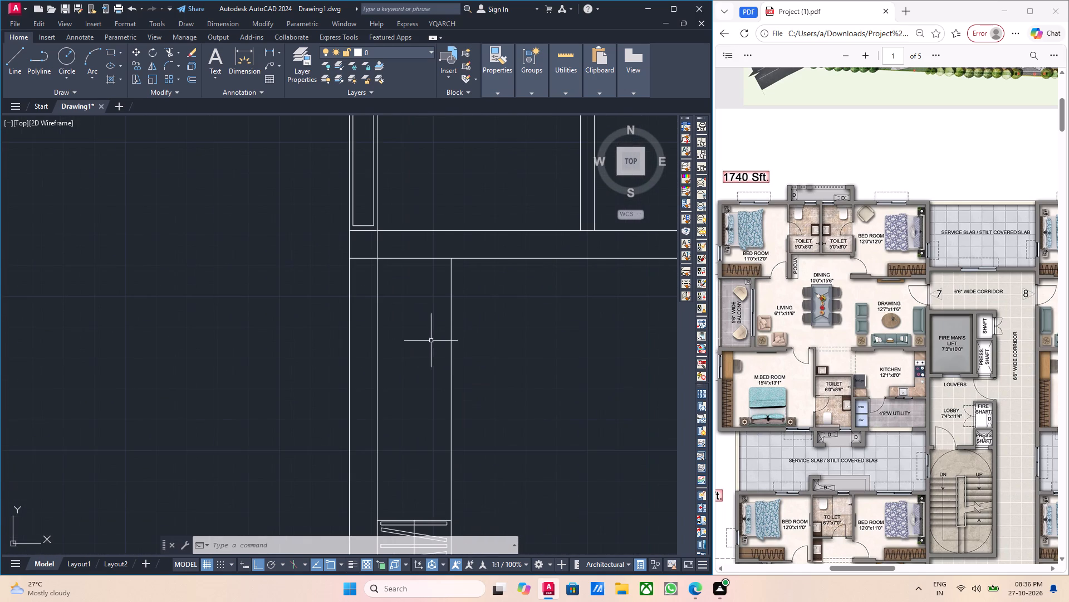
middle_drag(419, 283, 421, 305)
key(Escape)
scroll(421, 303, up, 2)
drag(426, 294, 425, 289)
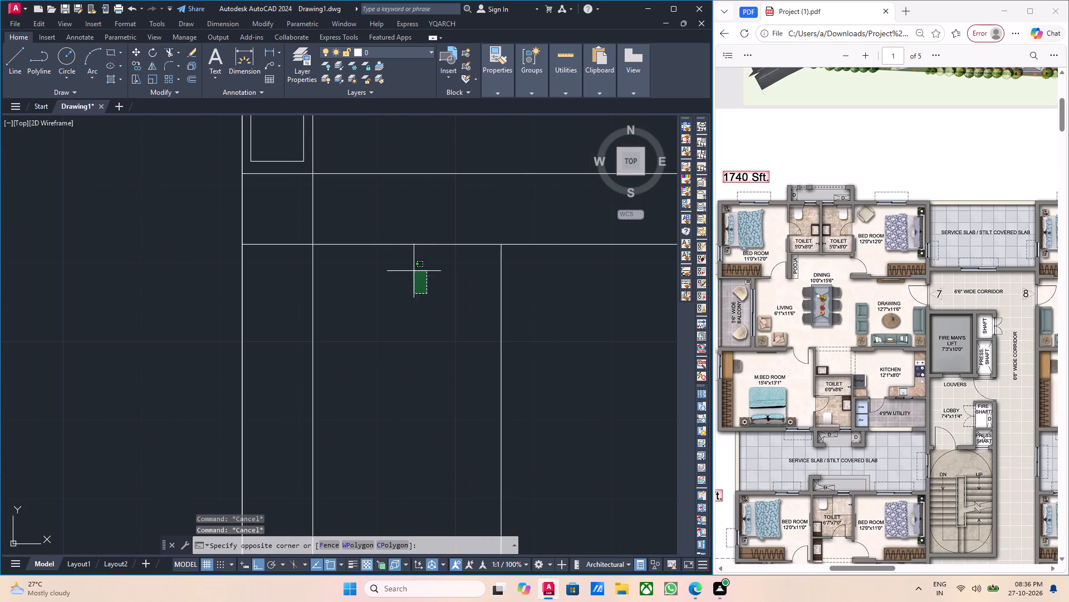
click(391, 242)
scroll(429, 318, down, 2)
key(o)
key(Return)
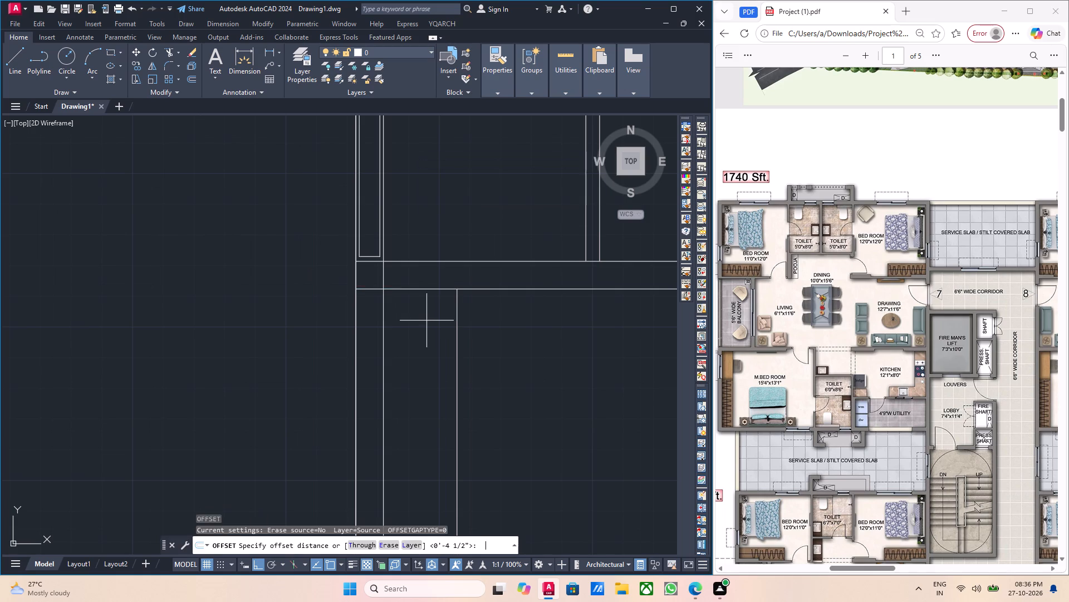
click(357, 287)
key(6)
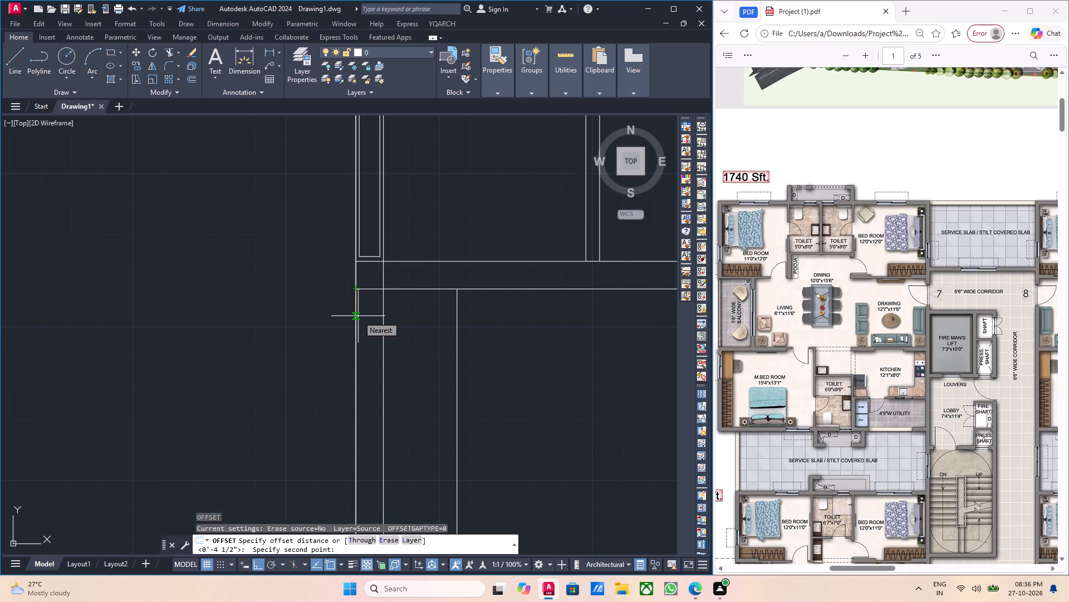
key(Return)
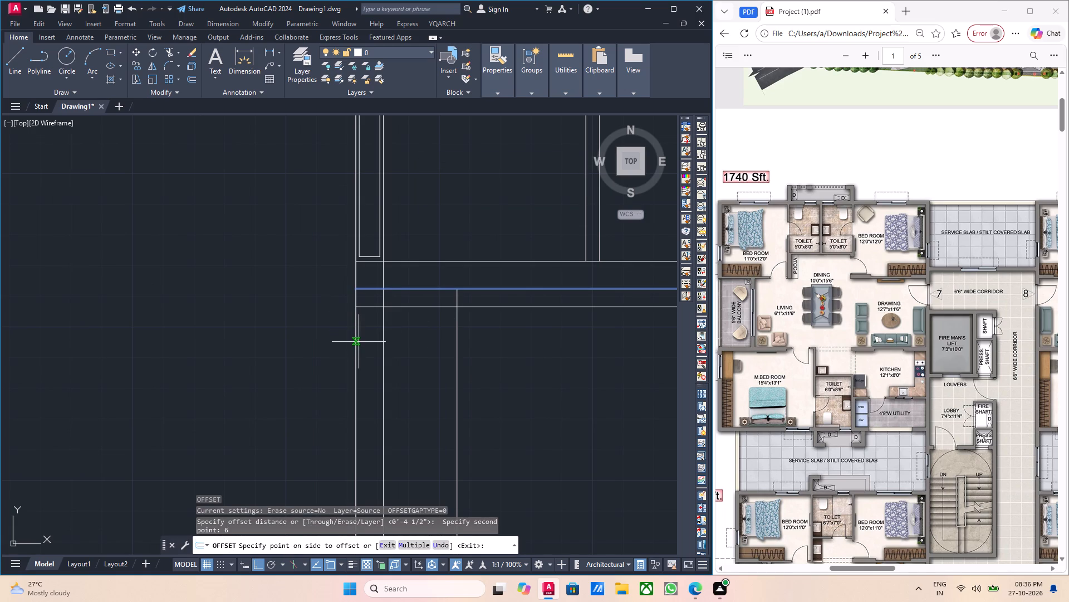
click(359, 342)
key(Escape)
Offset the new line inside the master bedroom a further 4' downward to mark the window's extent.
middle_drag(401, 368, 413, 373)
scroll(369, 341, down, 2)
middle_drag(386, 356, 384, 349)
scroll(395, 324, up, 3)
click(396, 322)
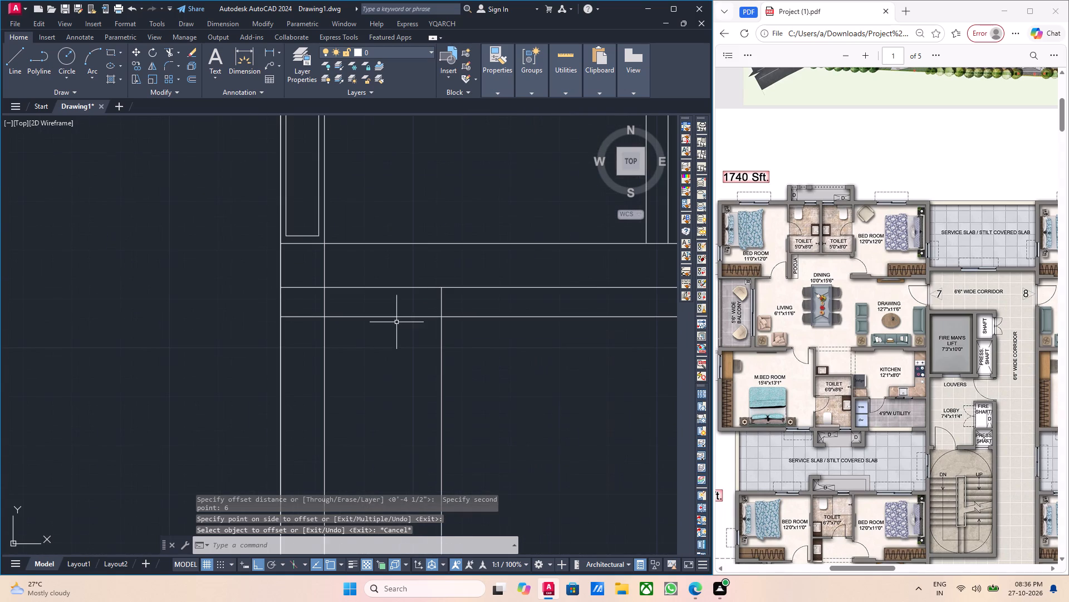
click(383, 315)
middle_click(439, 385)
key(o)
key(Return)
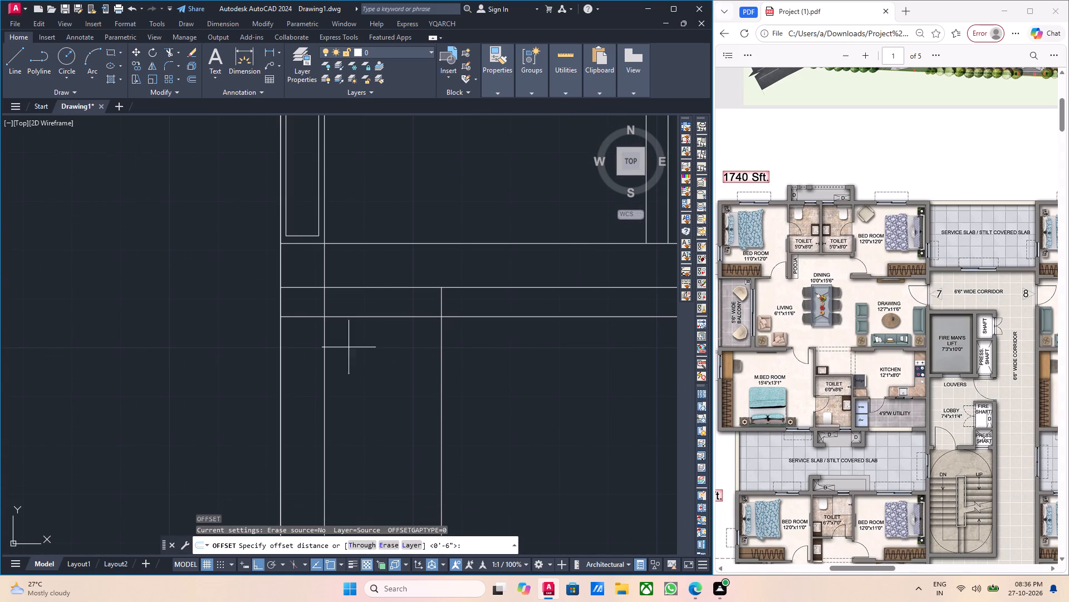
click(283, 315)
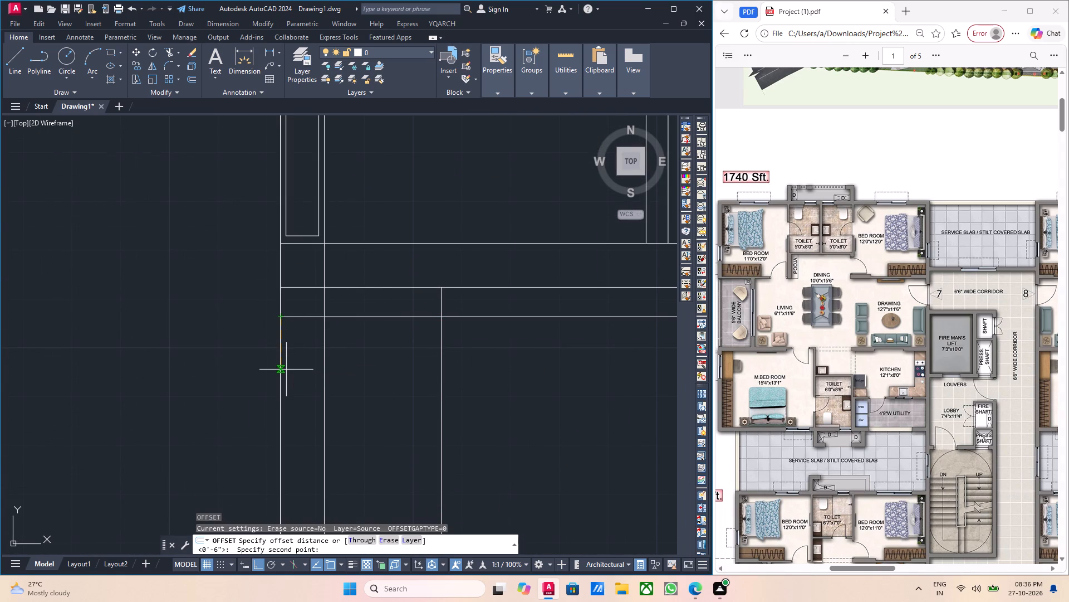
key(3)
key(BackSpace)
text(4')
key(Return)
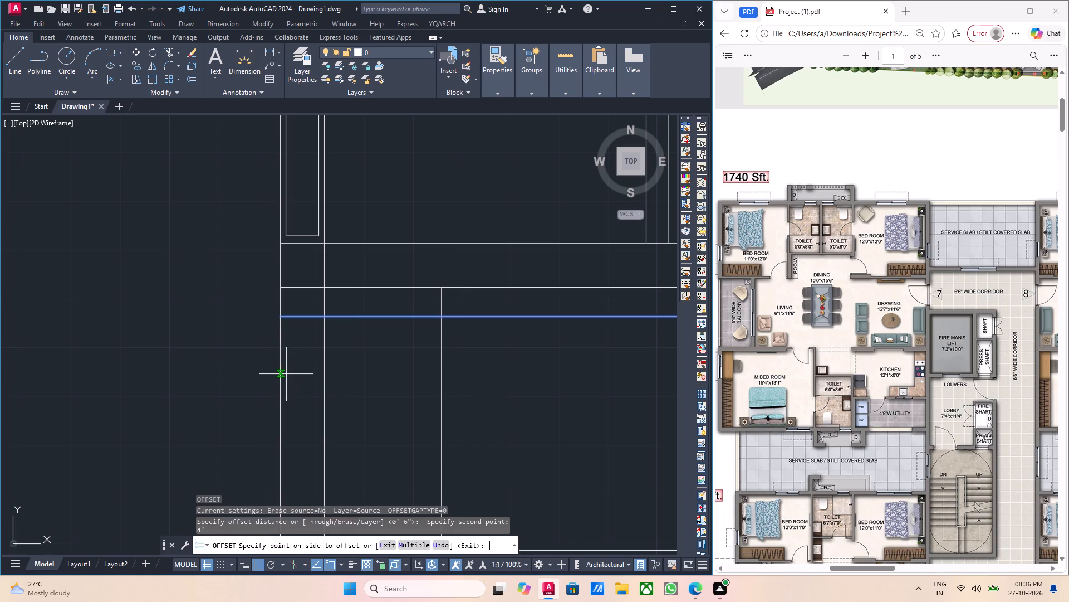
scroll(286, 375, down, 2)
middle_drag(292, 385, 277, 334)
scroll(276, 363, up, 1)
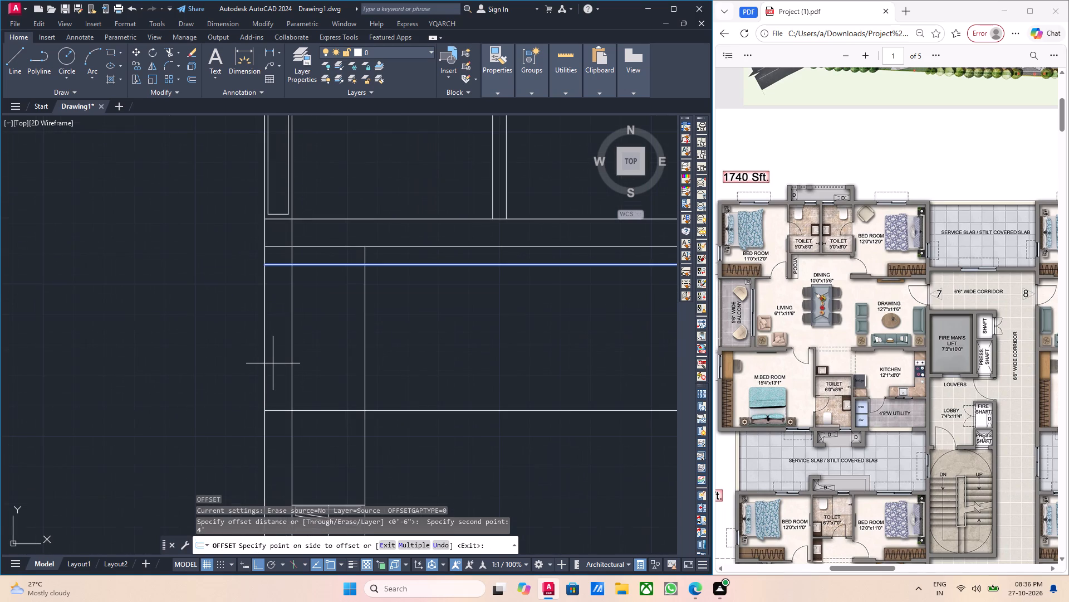
click(258, 363)
middle_click(321, 392)
key(Escape)
Copy the top-left bedroom's sliding window, including its right end line, to the empty area left of the plan.
scroll(320, 392, up, 1)
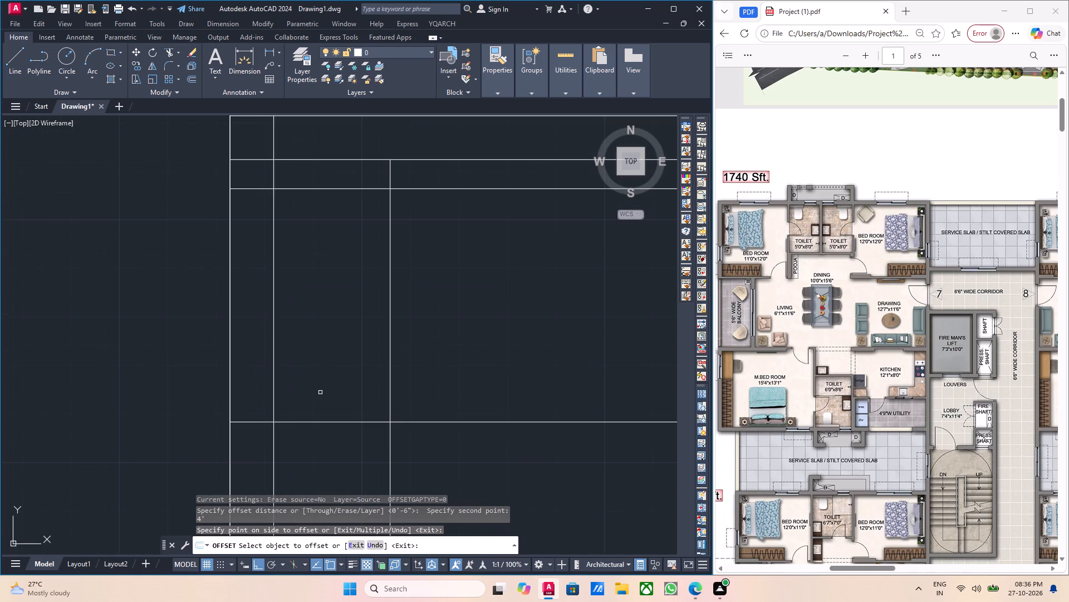
middle_drag(352, 383, 350, 405)
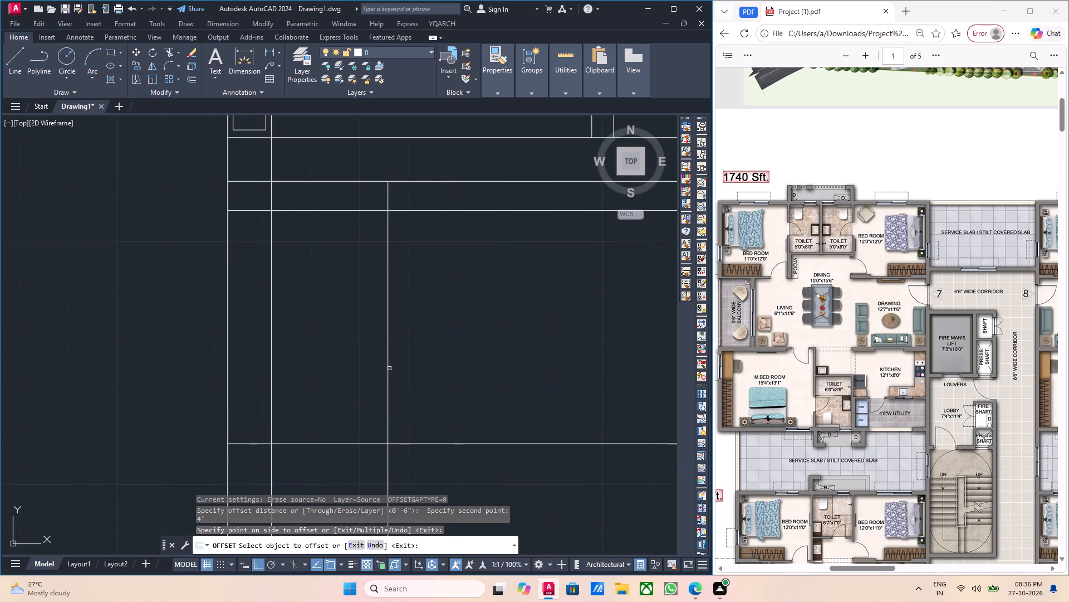
middle_drag(391, 367, 395, 492)
scroll(398, 383, down, 3)
middle_drag(411, 369, 414, 449)
middle_drag(393, 310, 393, 453)
middle_drag(434, 324, 431, 383)
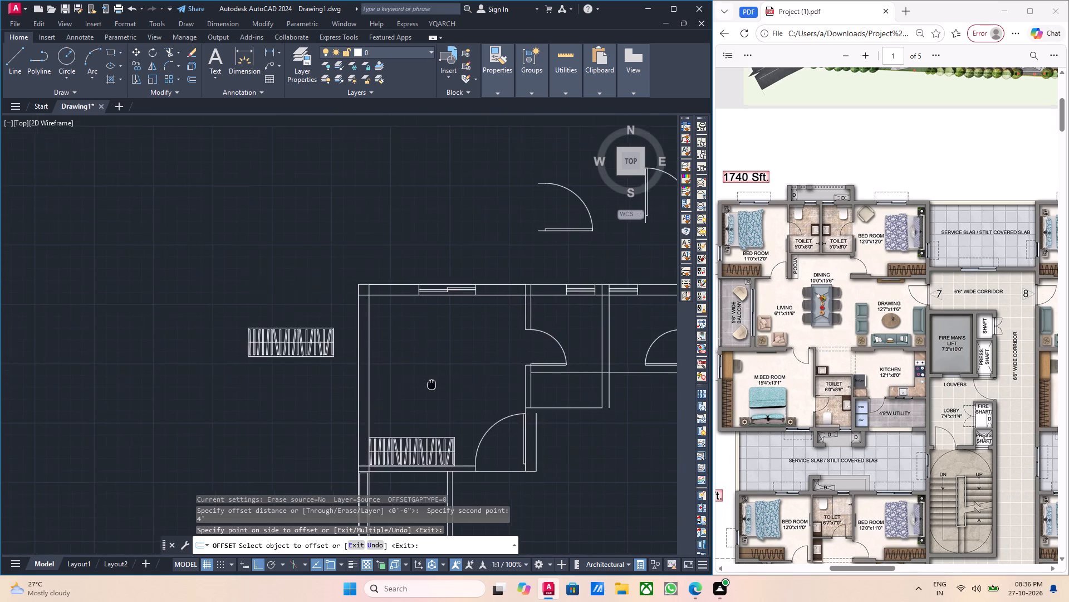
middle_drag(431, 383, 430, 390)
key(Escape)
scroll(458, 329, up, 4)
key(Escape)
middle_drag(459, 346, 442, 476)
scroll(366, 285, up, 2)
drag(367, 282, 364, 275)
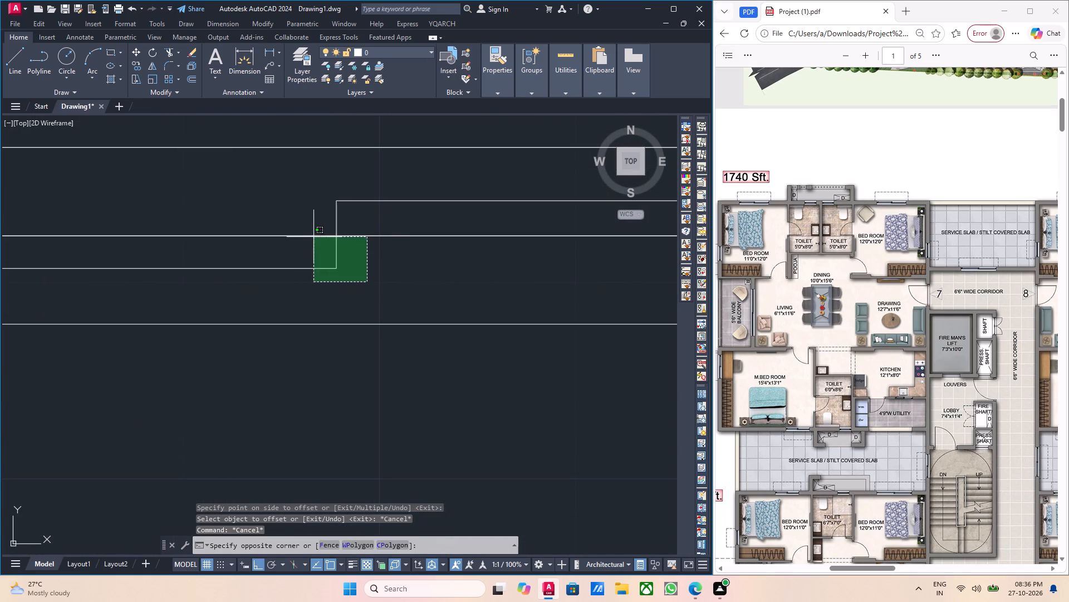
click(301, 214)
scroll(341, 275, down, 2)
middle_drag(413, 286, 343, 297)
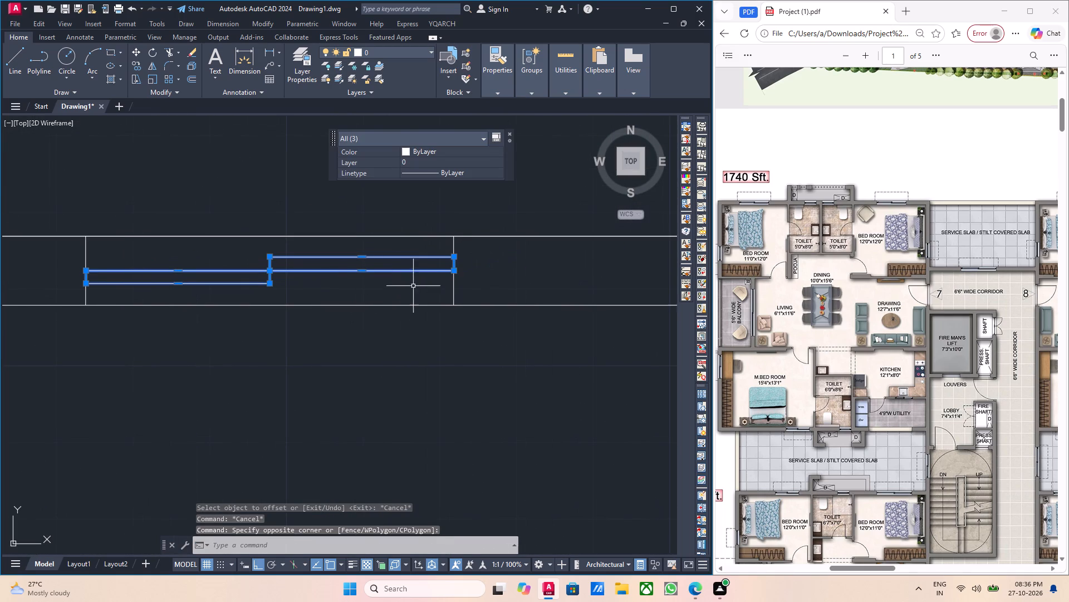
click(454, 290)
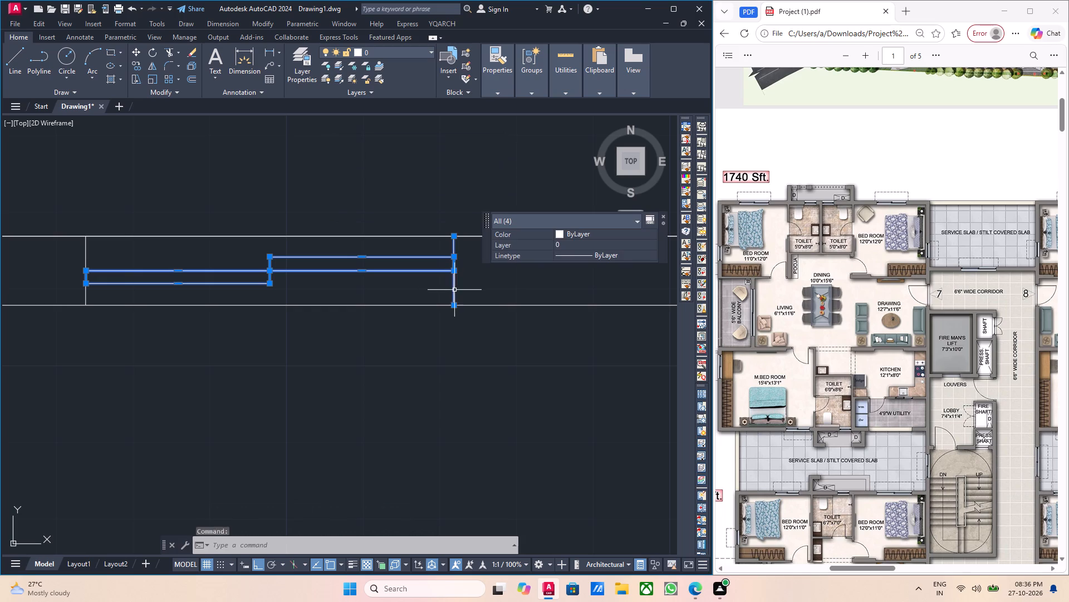
text(co)
key(Return)
click(453, 237)
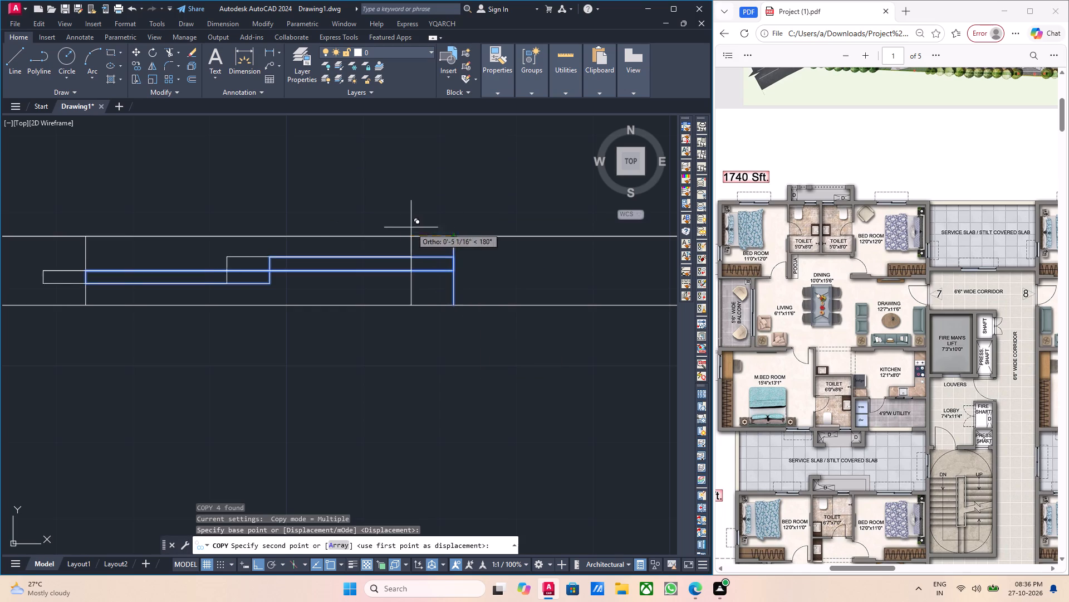
scroll(405, 226, down, 6)
click(215, 249)
scroll(219, 257, up, 4)
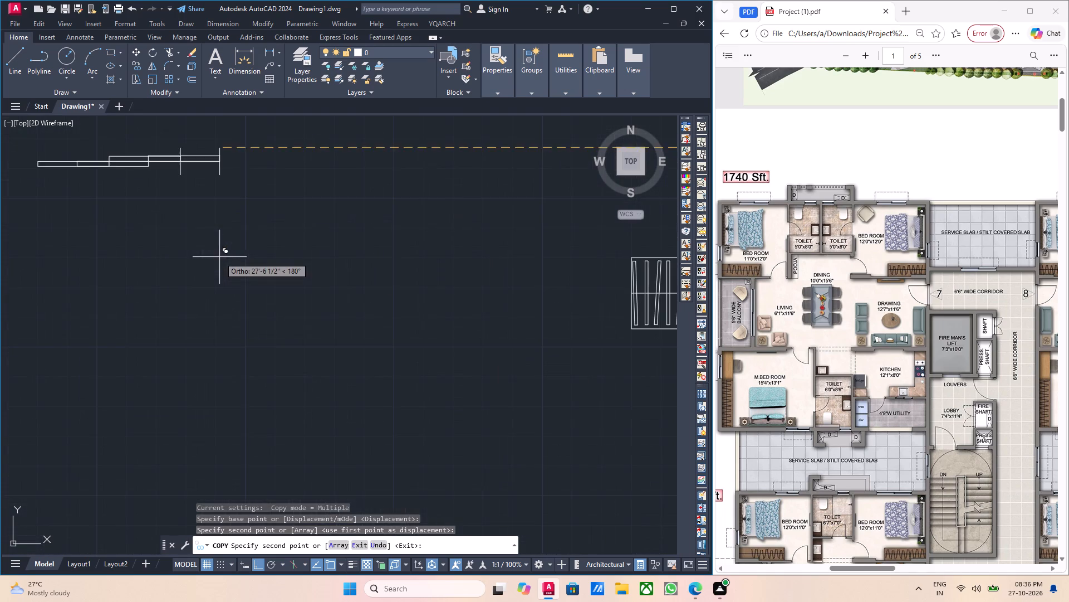
key(Escape)
Rotate the copied window 90 degrees counterclockwise about the lower end of its end line, making it vertical.
middle_drag(238, 268, 289, 330)
drag(306, 307, 298, 293)
click(126, 202)
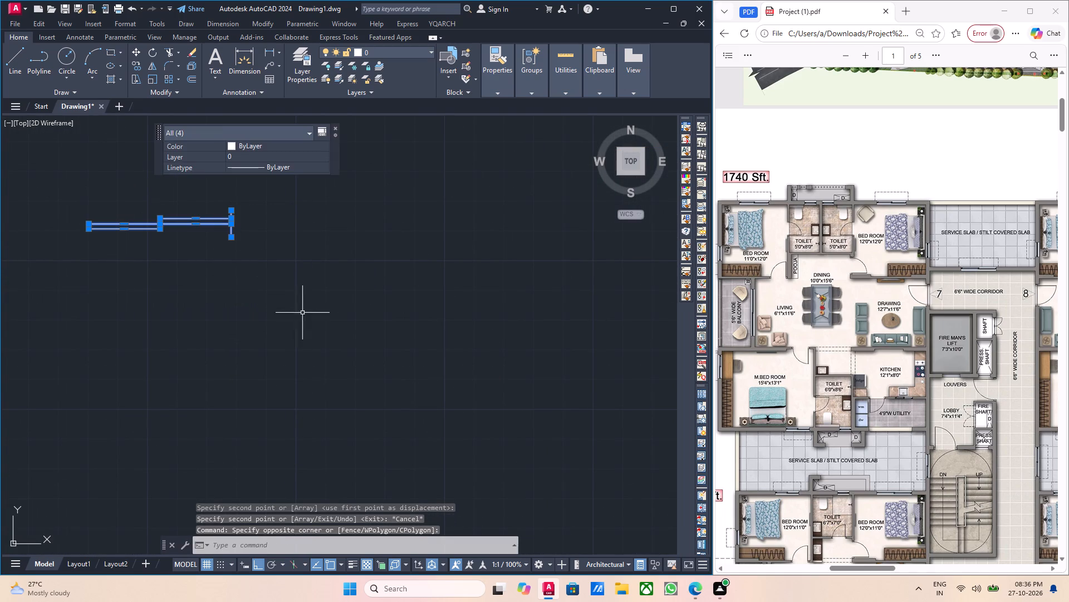
key(r)
key(o)
key(Return)
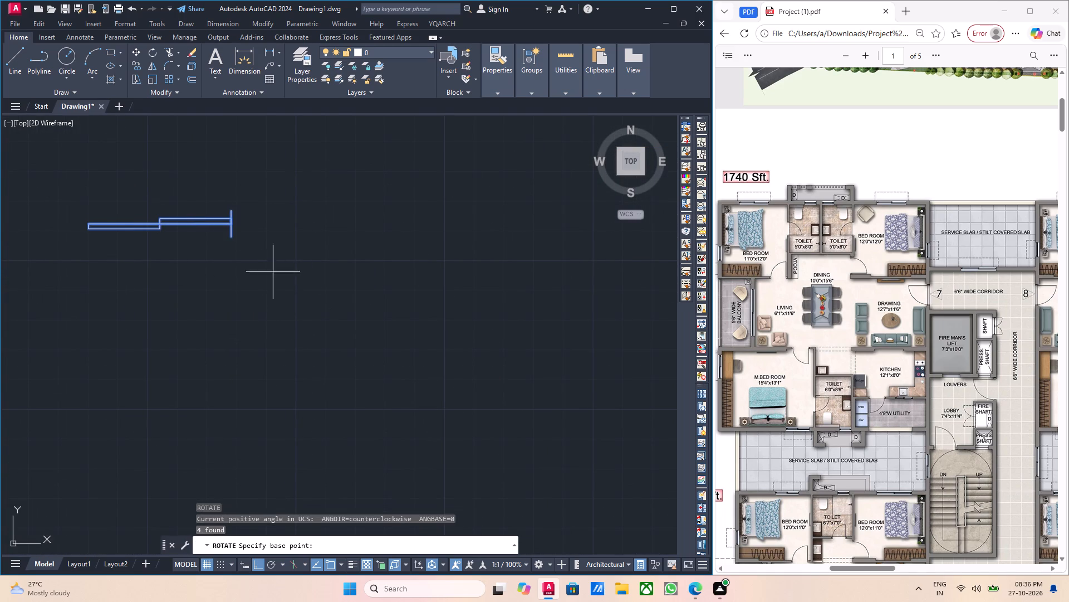
click(232, 240)
click(255, 190)
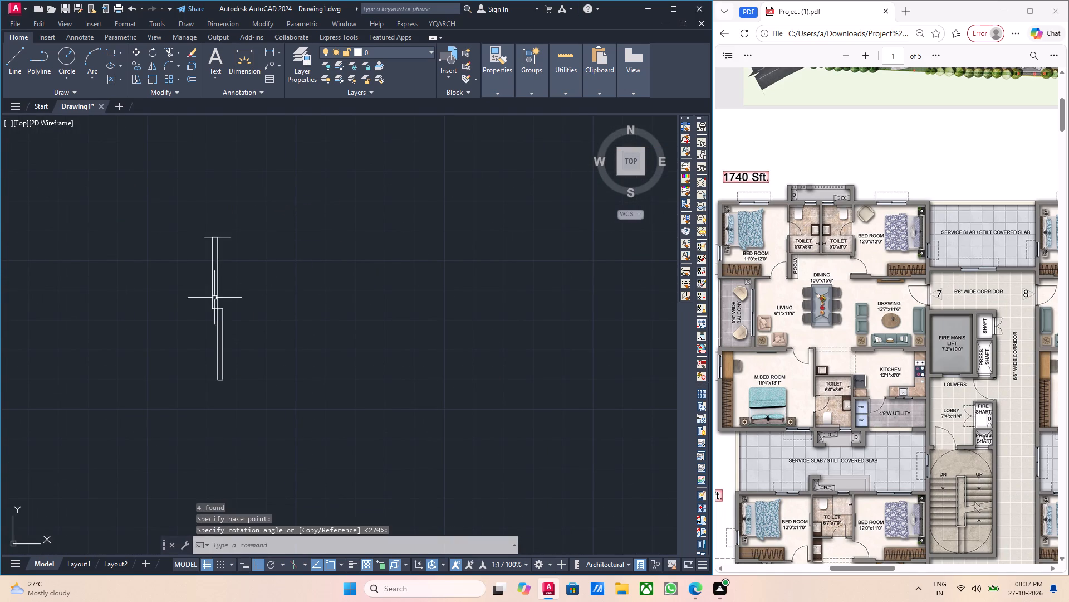
Move the rotated window with its end line onto the master bedroom's outer left wall, at the upper guide line.
scroll(218, 290, up, 1)
middle_drag(243, 301, 362, 336)
drag(409, 453, 388, 427)
click(296, 227)
middle_drag(449, 322, 368, 290)
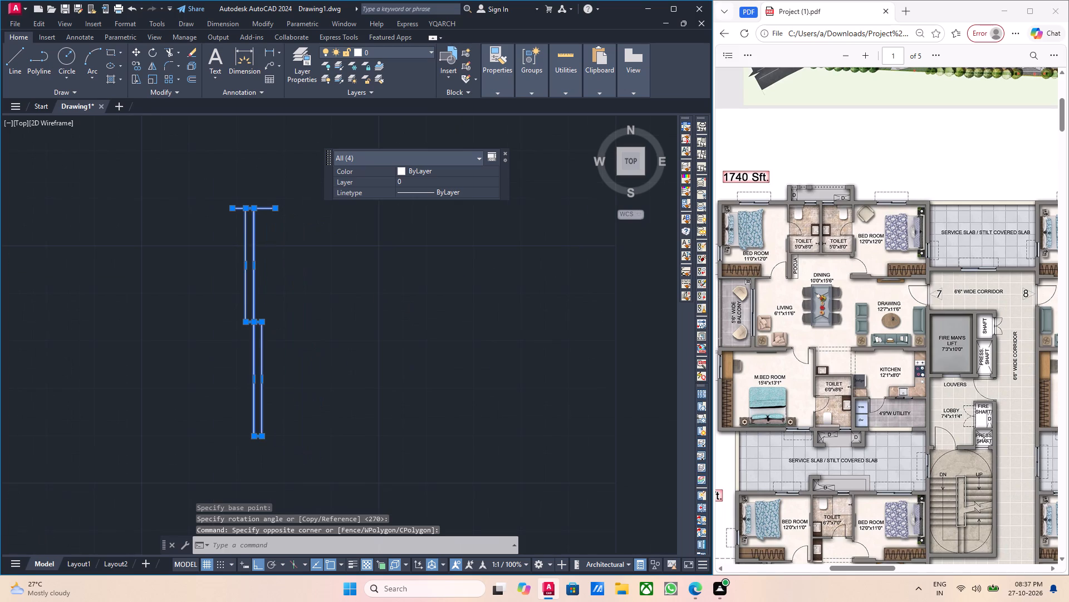
key(m)
key(Return)
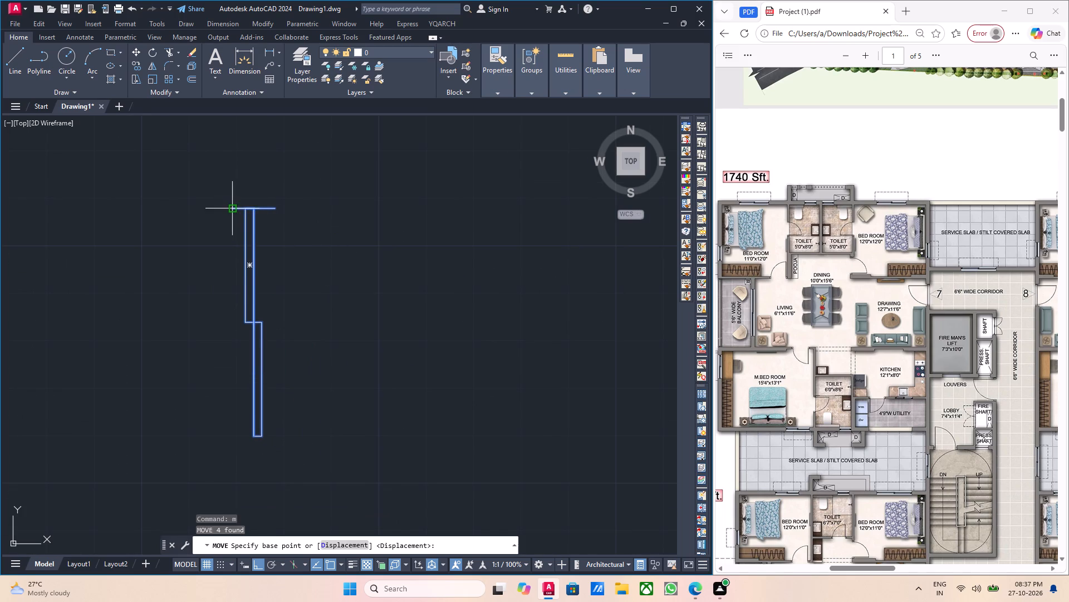
click(232, 208)
scroll(416, 271, down, 3)
middle_drag(494, 401, 333, 246)
middle_drag(464, 391, 380, 270)
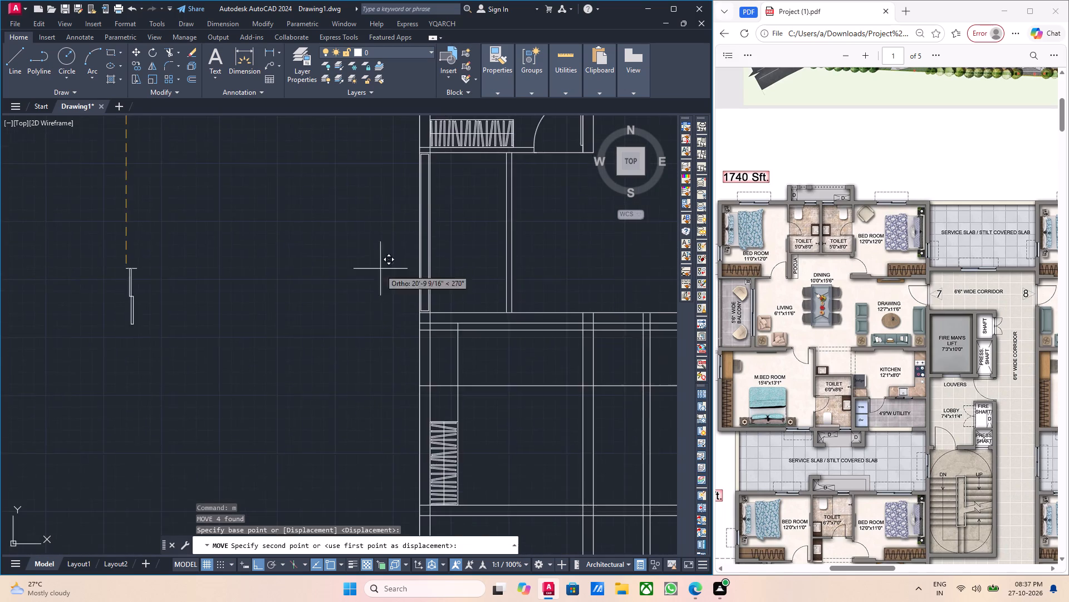
scroll(459, 411, up, 2)
scroll(419, 353, down, 1)
scroll(389, 276, up, 2)
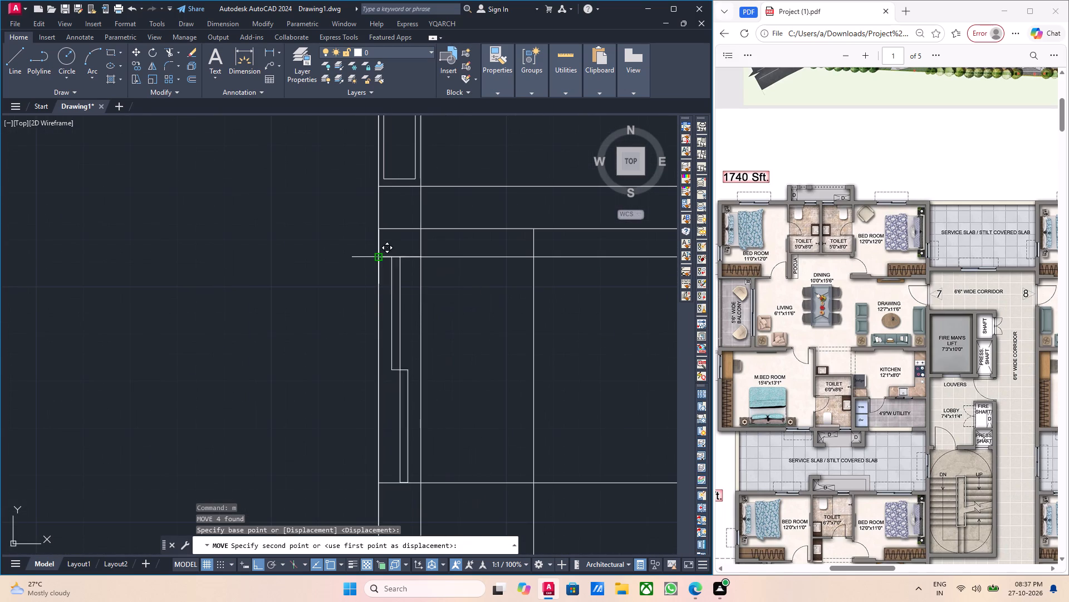
click(380, 260)
key(Escape)
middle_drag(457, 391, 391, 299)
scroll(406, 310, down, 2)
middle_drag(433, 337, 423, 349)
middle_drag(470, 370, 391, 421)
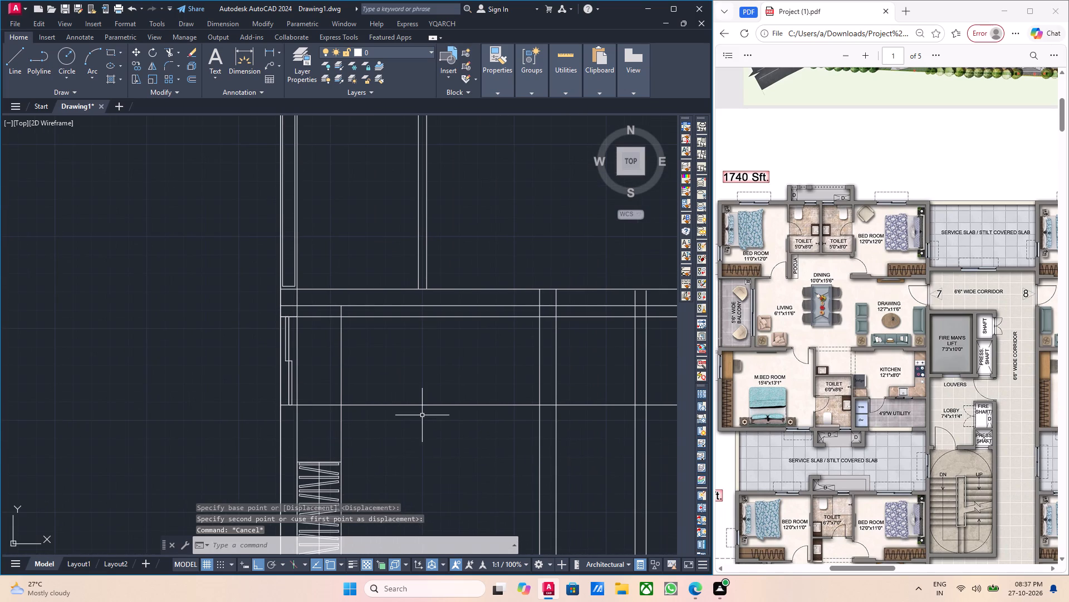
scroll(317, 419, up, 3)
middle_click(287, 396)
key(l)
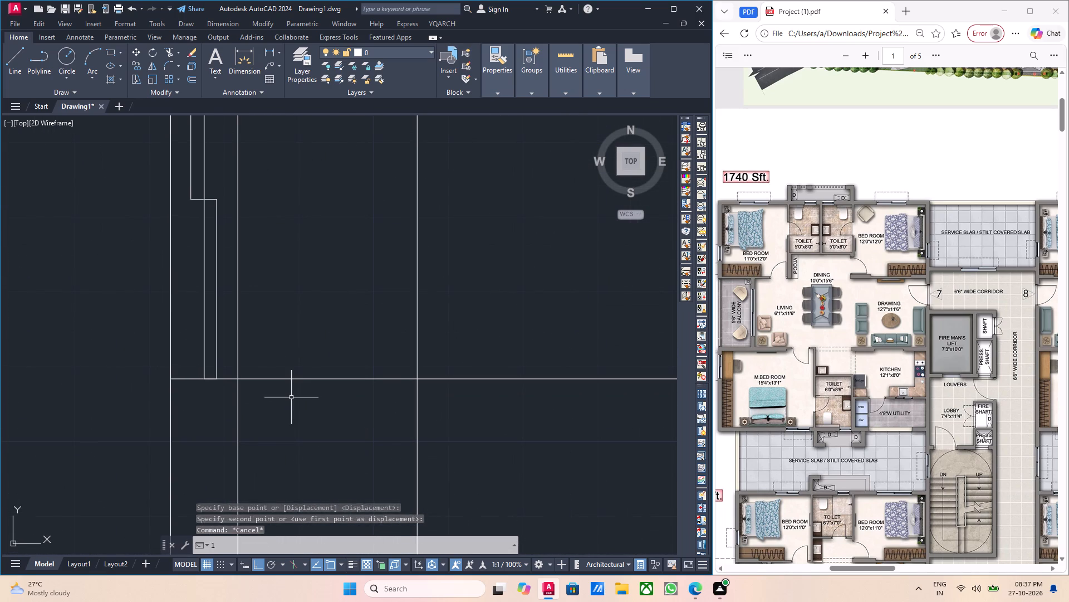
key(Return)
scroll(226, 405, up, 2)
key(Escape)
Trim the window's two guide lines between the left wall and wardrobe line, and erase their leftover pieces across the bedroom.
scroll(187, 407, down, 3)
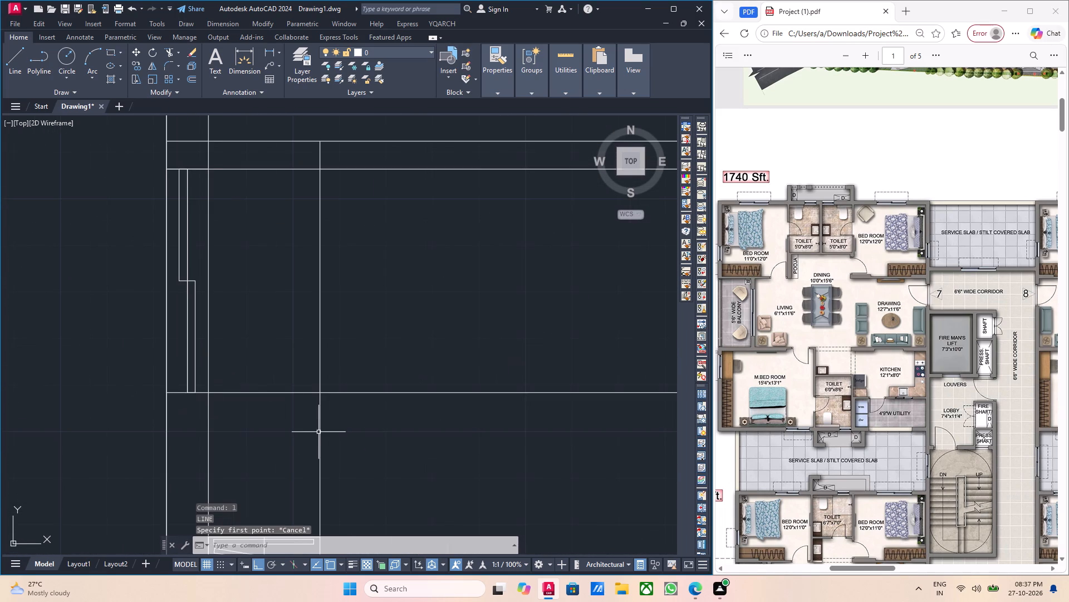
middle_drag(318, 432, 311, 432)
text(tr')
key(BackSpace)
key(Return)
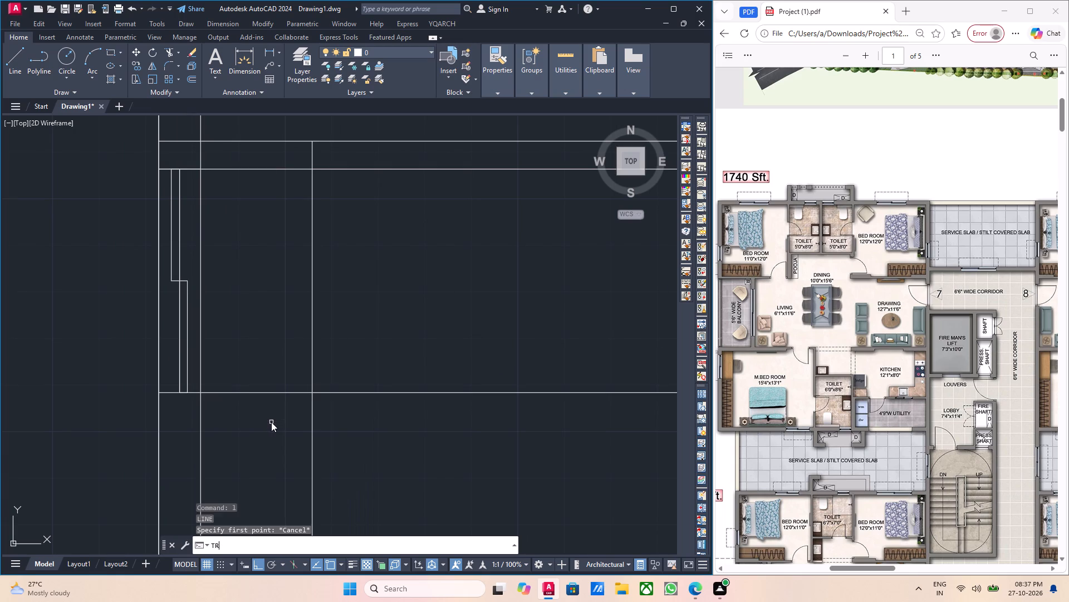
click(240, 394)
scroll(249, 356, down, 2)
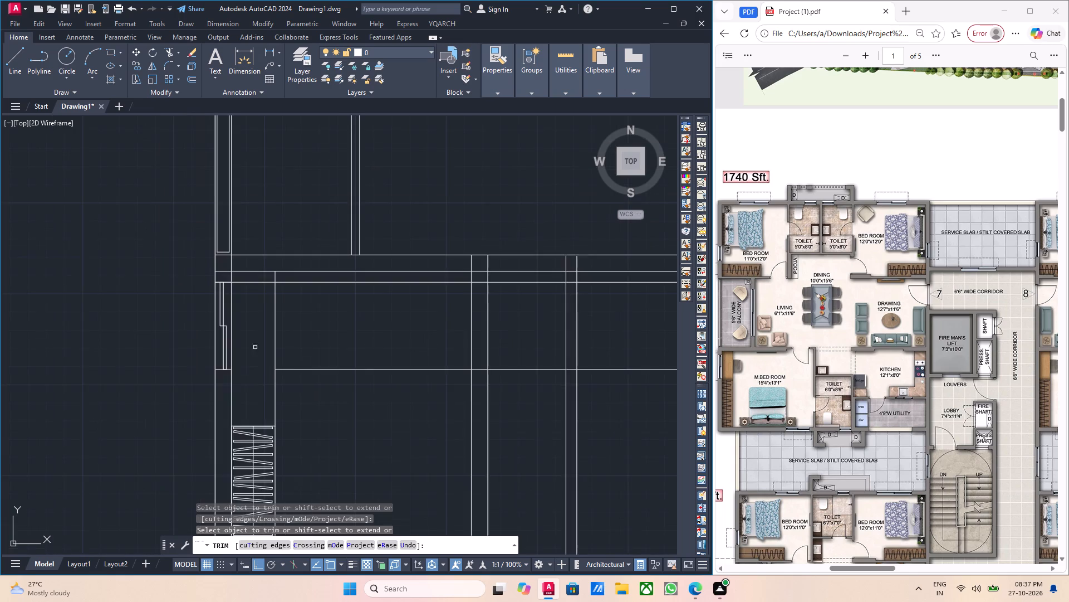
middle_drag(263, 351, 274, 381)
click(261, 313)
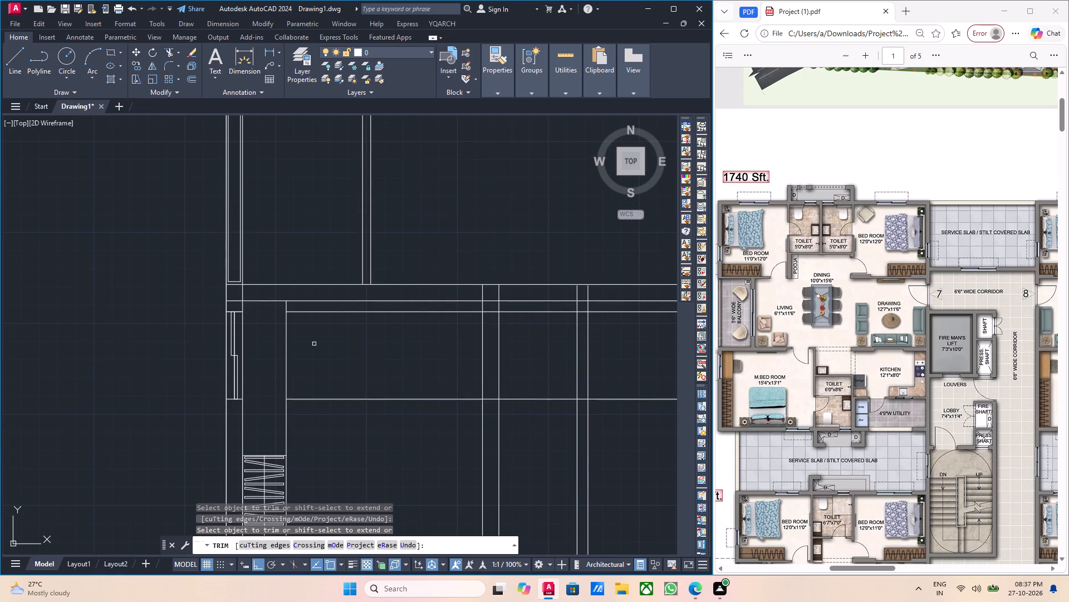
key(Escape)
drag(356, 417, 357, 410)
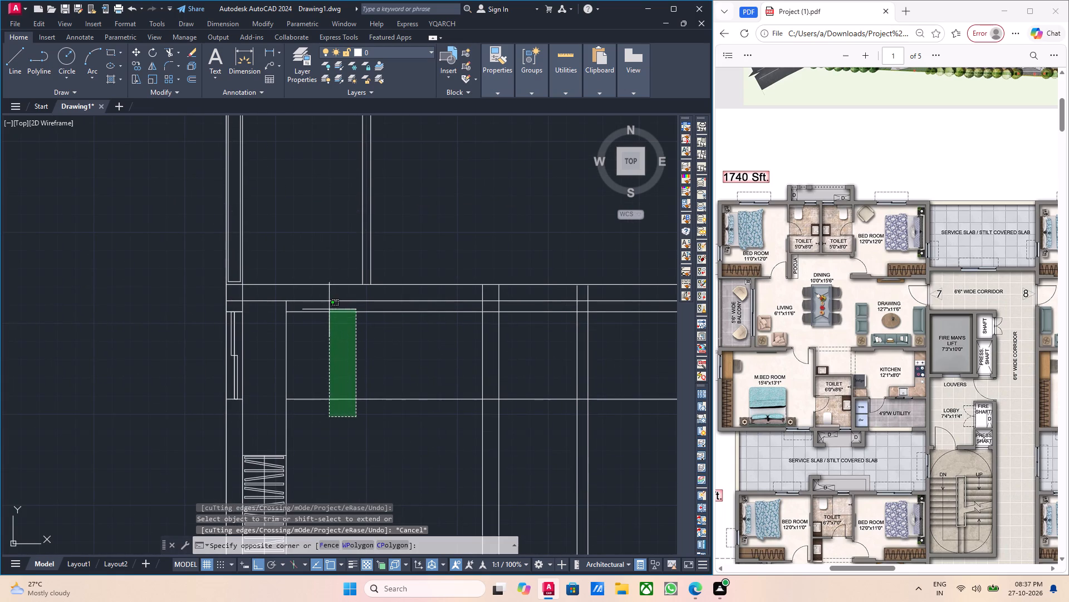
click(329, 309)
key(Delete)
scroll(331, 314, down, 1)
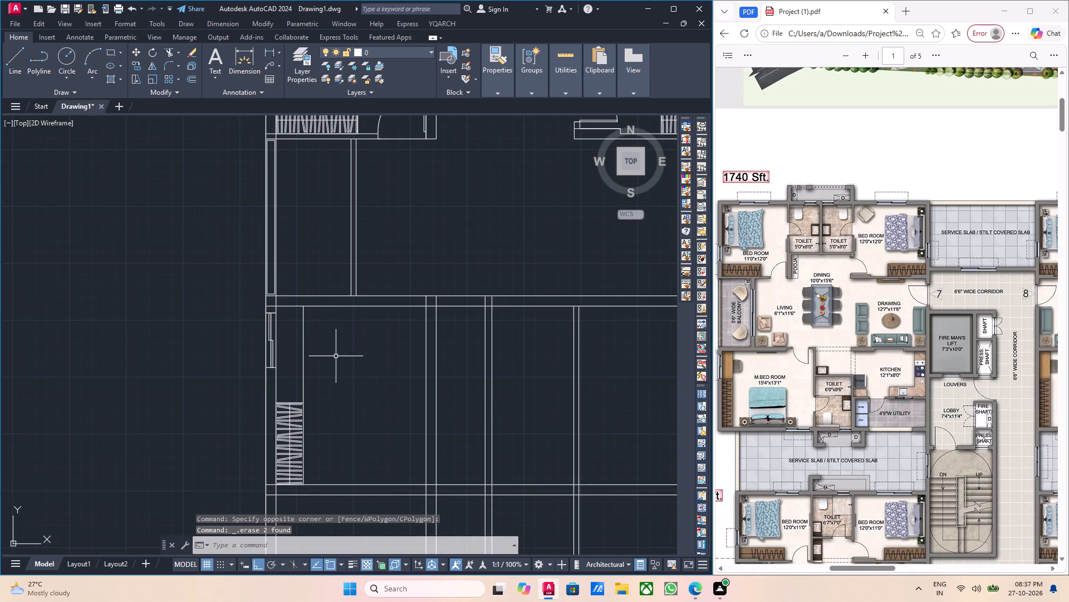
Trim the overlapping inner wall lines at the master bedroom's lower-left corner below the wardrobe.
middle_click(339, 381)
middle_click(341, 385)
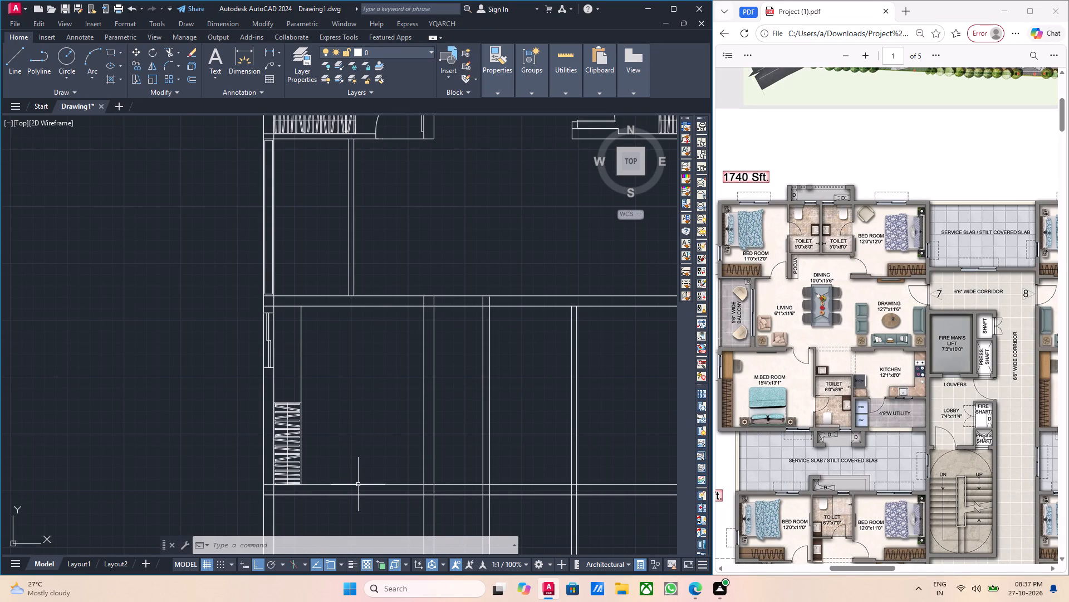
middle_drag(358, 484, 380, 433)
scroll(275, 448, up, 3)
text(tr)
key(Return)
scroll(297, 418, up, 2)
drag(345, 332, 355, 404)
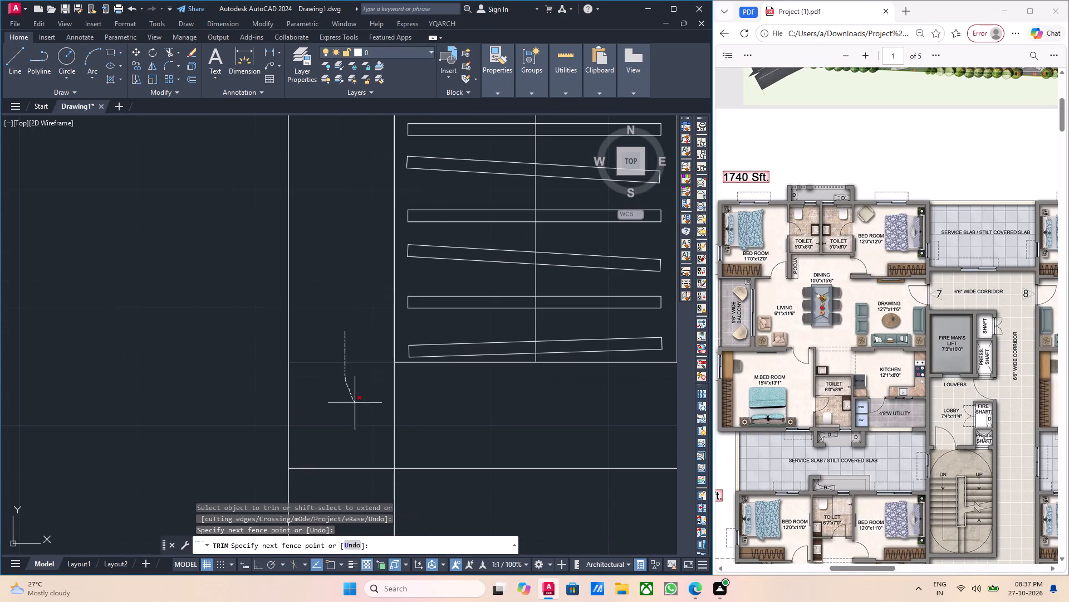
drag(355, 404, 433, 423)
scroll(433, 423, down, 4)
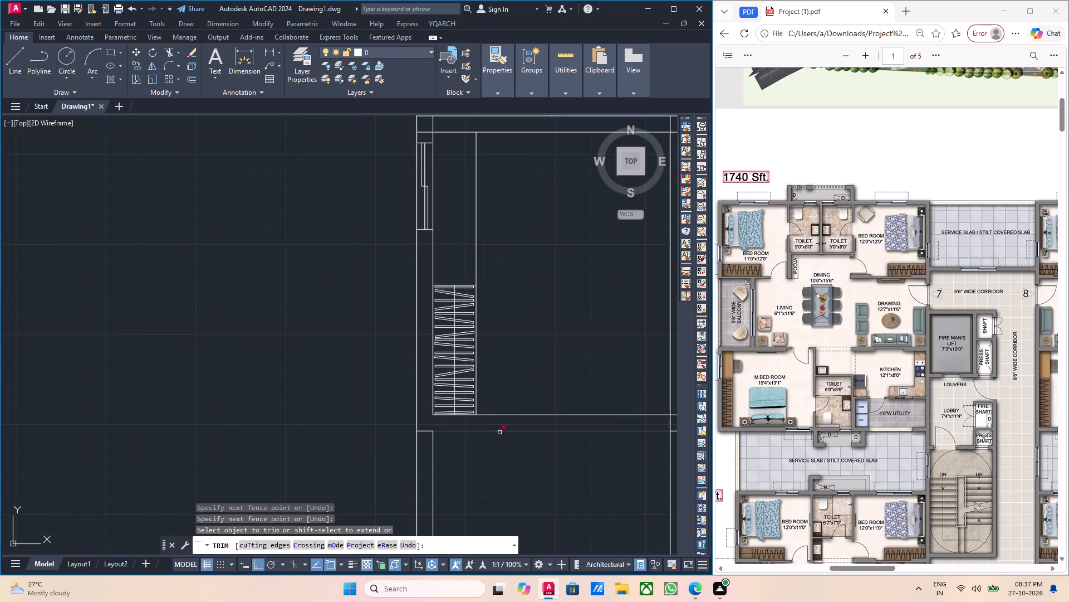
middle_drag(494, 433, 400, 431)
key(Escape)
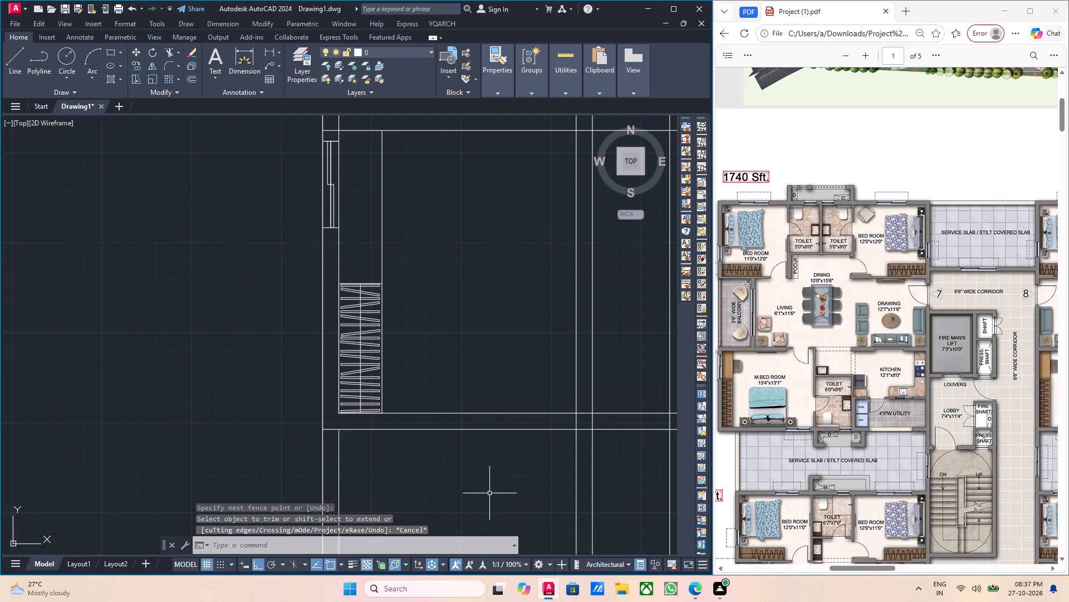
Examine the toilet, wash area and kitchen in the PDF reference and the matching walls beside the master bedroom in the drawing.
middle_drag(511, 489, 492, 481)
middle_drag(516, 482, 484, 536)
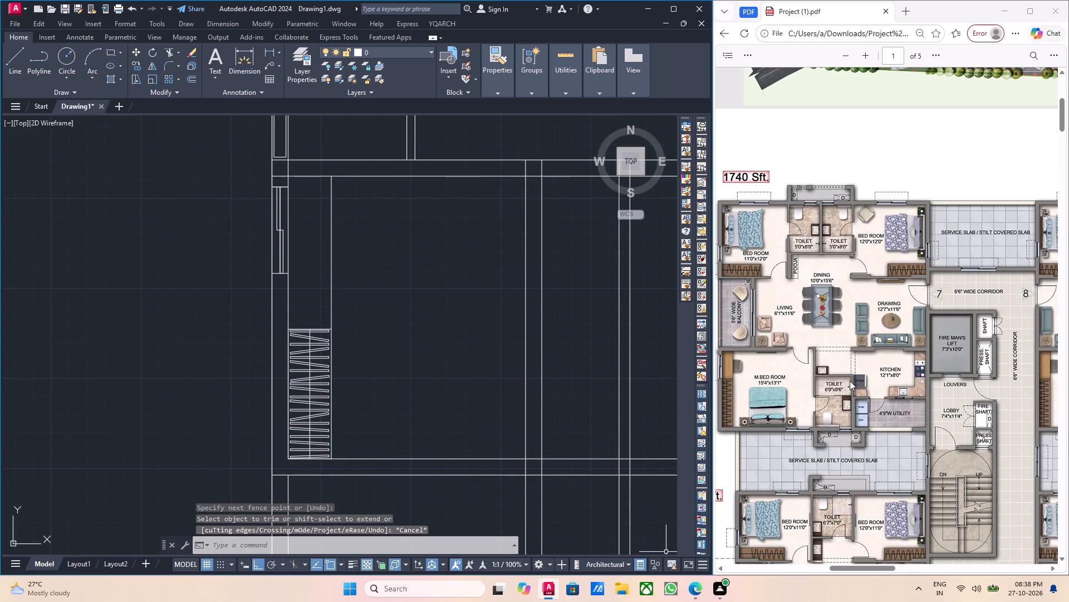
ctrl+scroll(858, 372, up, 4)
ctrl+scroll(718, 373, up, 2)
ctrl+scroll(823, 352, down, 1)
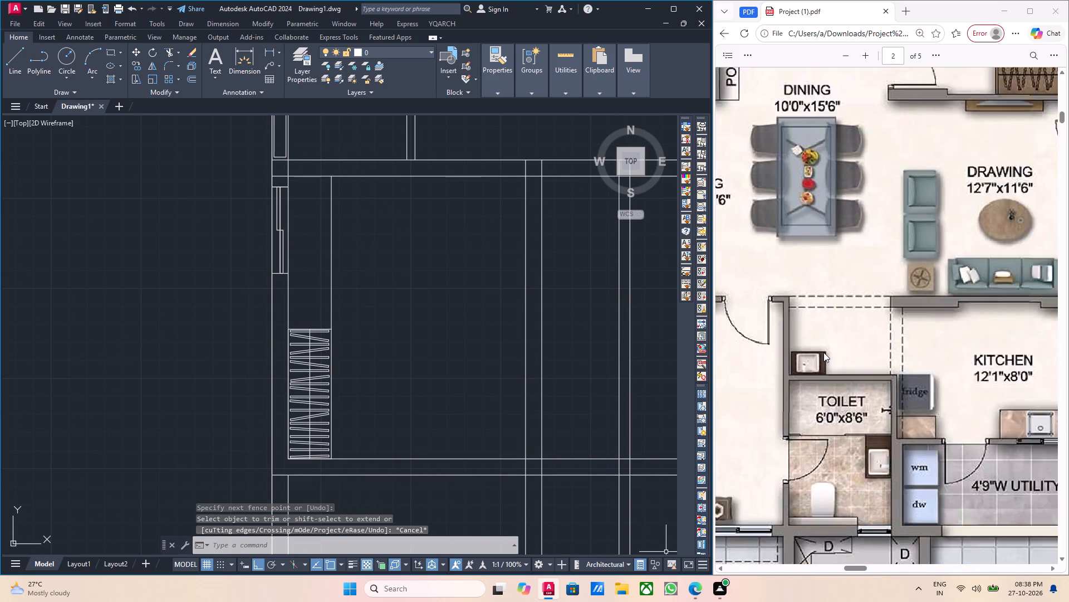
ctrl+scroll(823, 352, down, 1)
scroll(651, 356, down, 2)
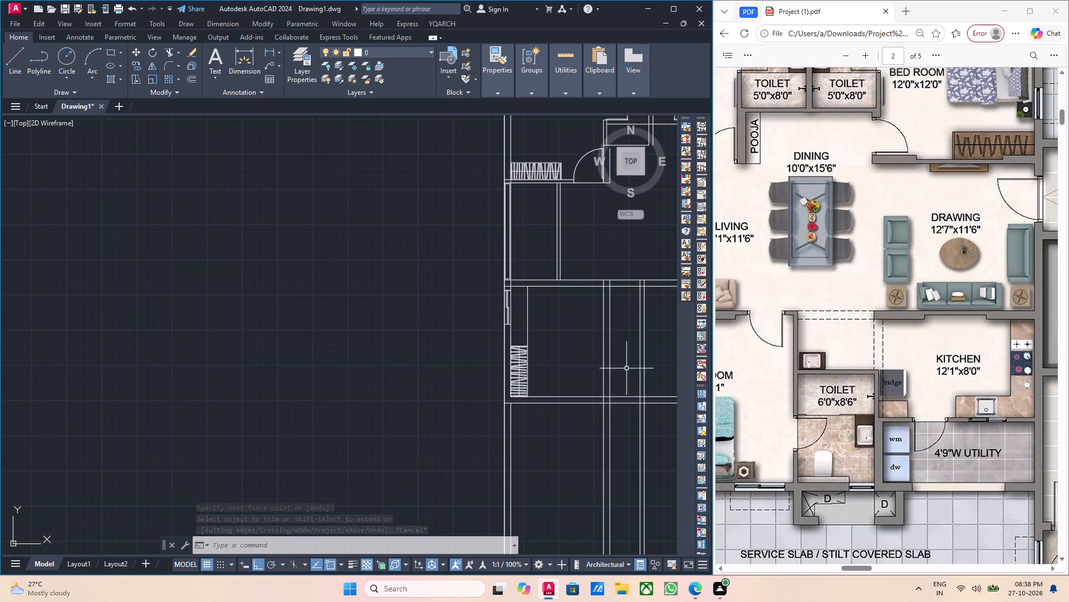
middle_drag(630, 375, 636, 420)
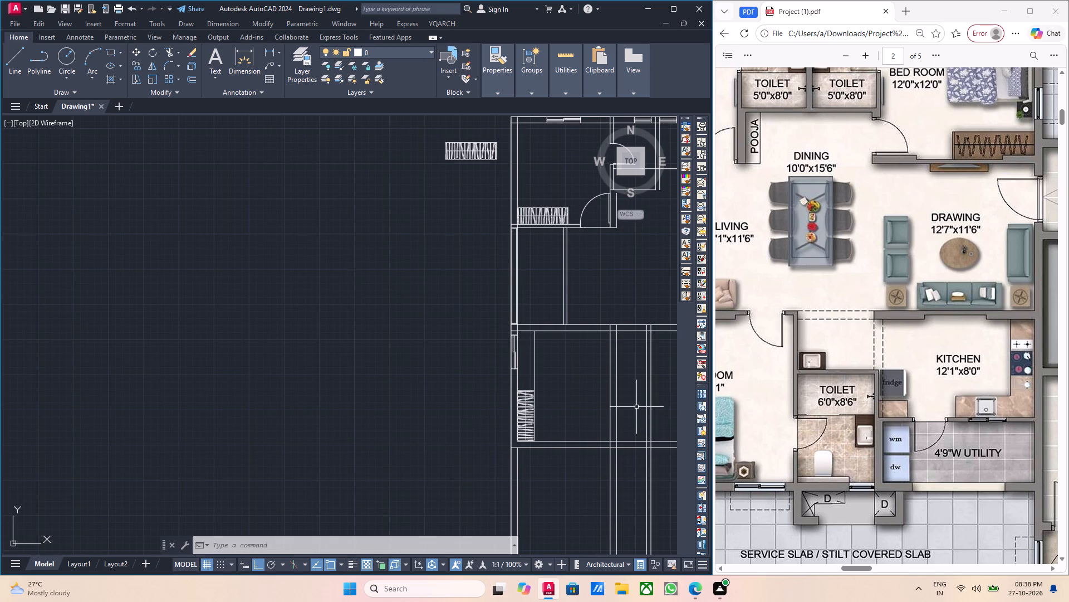
scroll(636, 409, down, 1)
middle_drag(630, 424, 537, 416)
scroll(571, 409, up, 2)
middle_drag(493, 409, 497, 412)
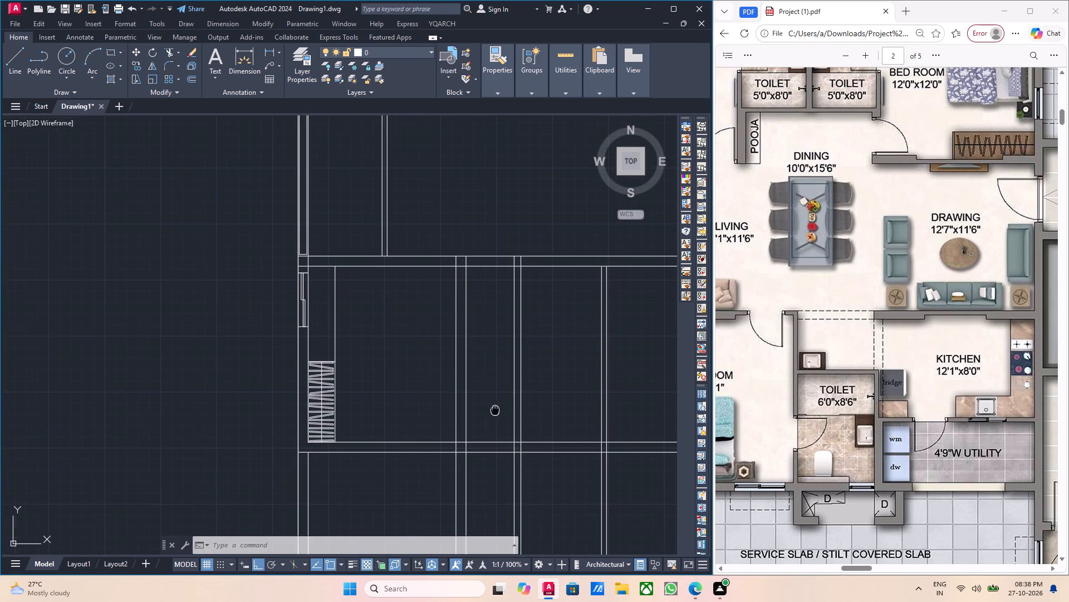
middle_drag(497, 412, 508, 421)
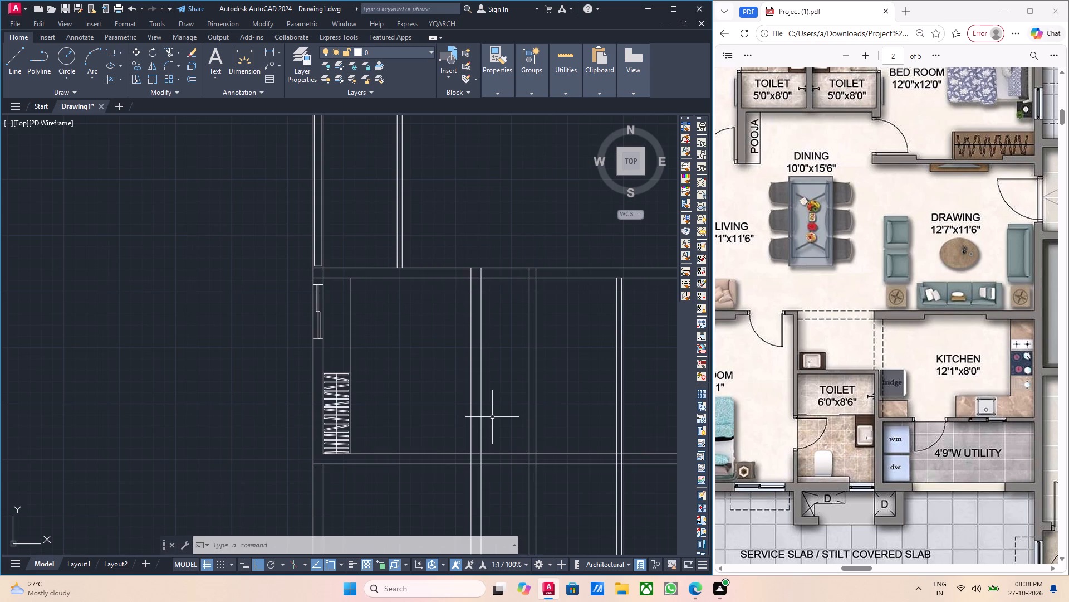
scroll(492, 417, down, 1)
middle_click(501, 423)
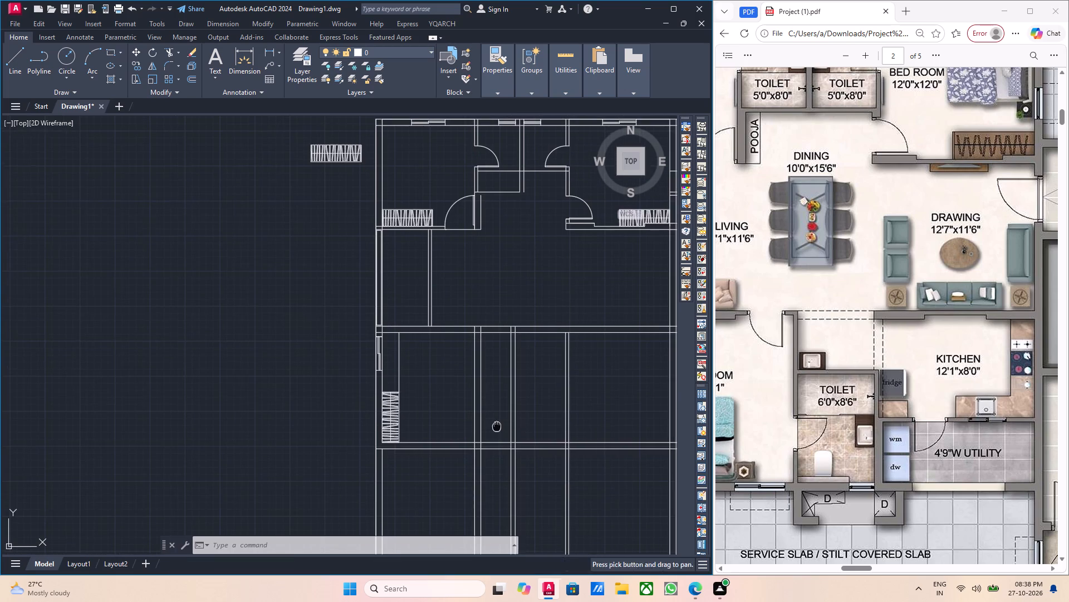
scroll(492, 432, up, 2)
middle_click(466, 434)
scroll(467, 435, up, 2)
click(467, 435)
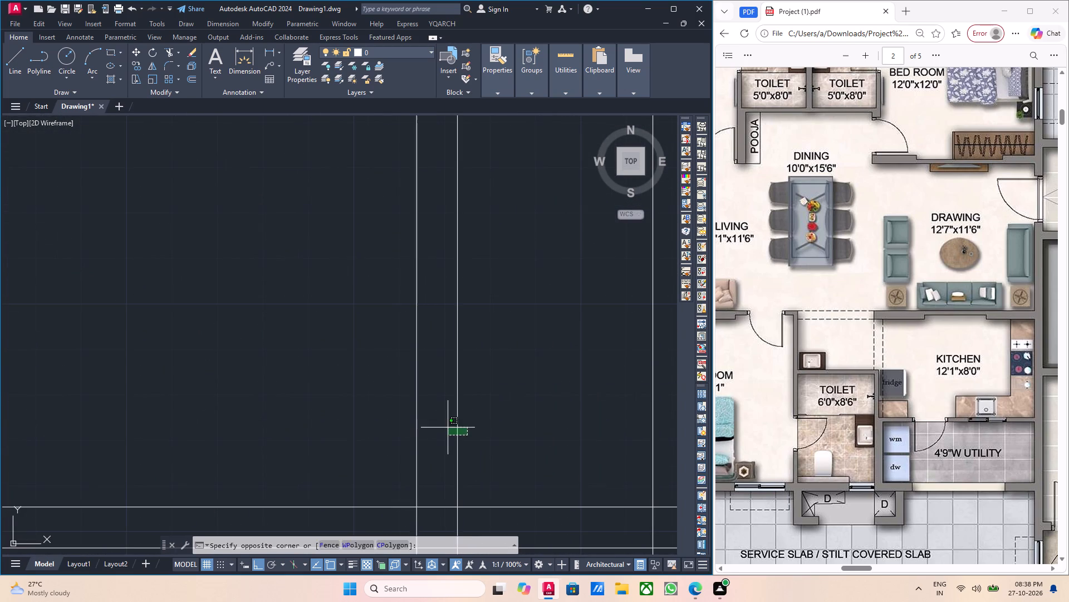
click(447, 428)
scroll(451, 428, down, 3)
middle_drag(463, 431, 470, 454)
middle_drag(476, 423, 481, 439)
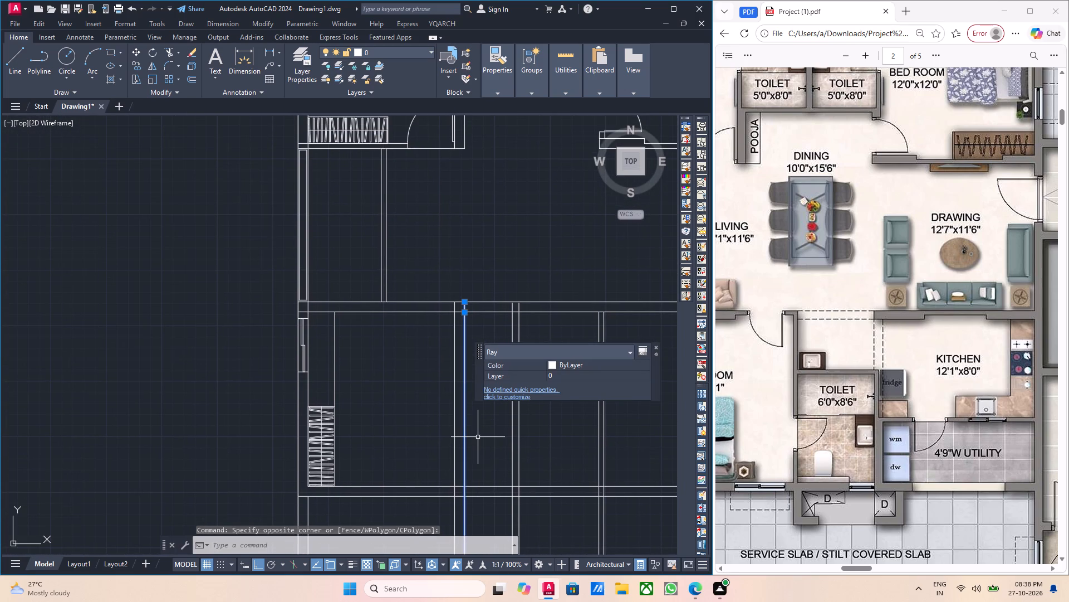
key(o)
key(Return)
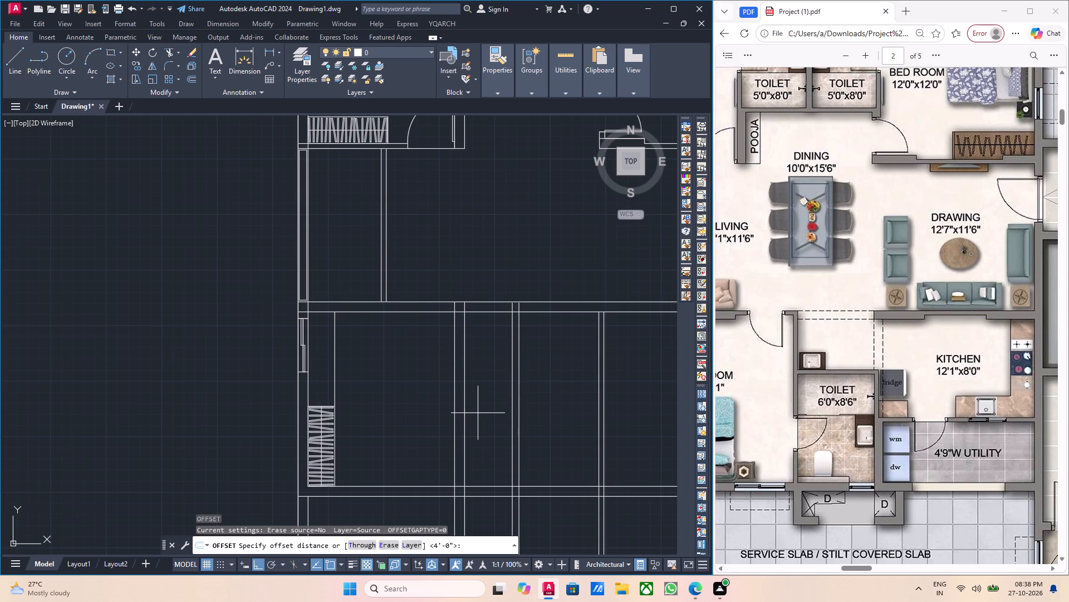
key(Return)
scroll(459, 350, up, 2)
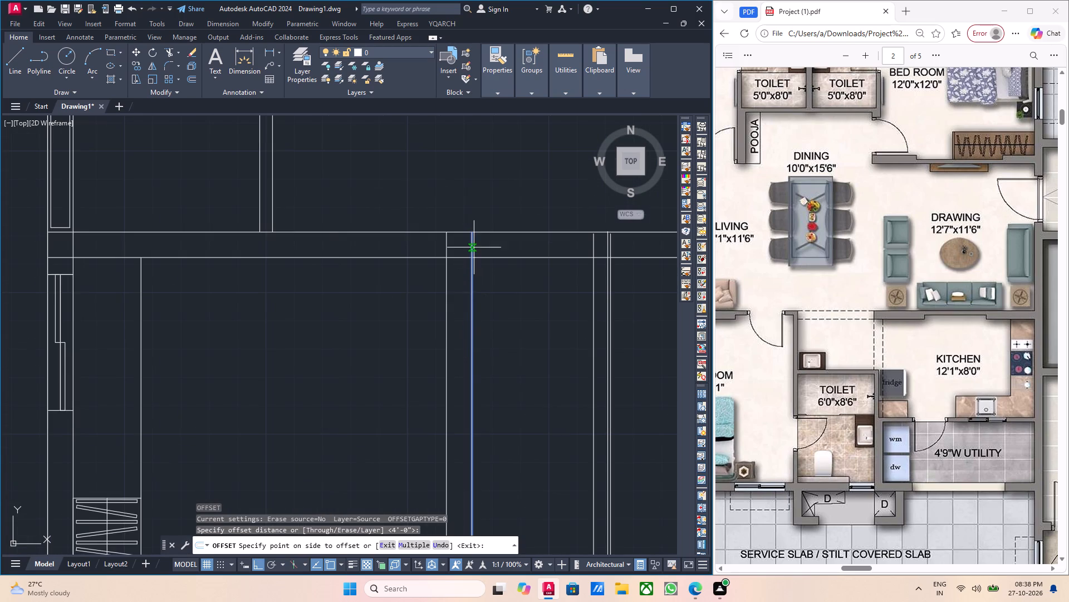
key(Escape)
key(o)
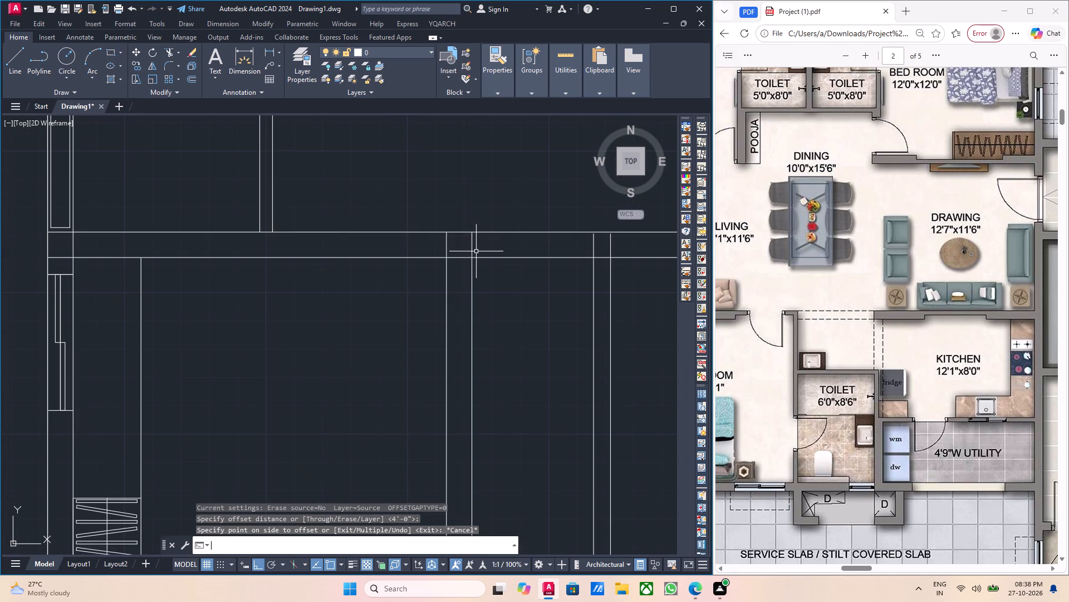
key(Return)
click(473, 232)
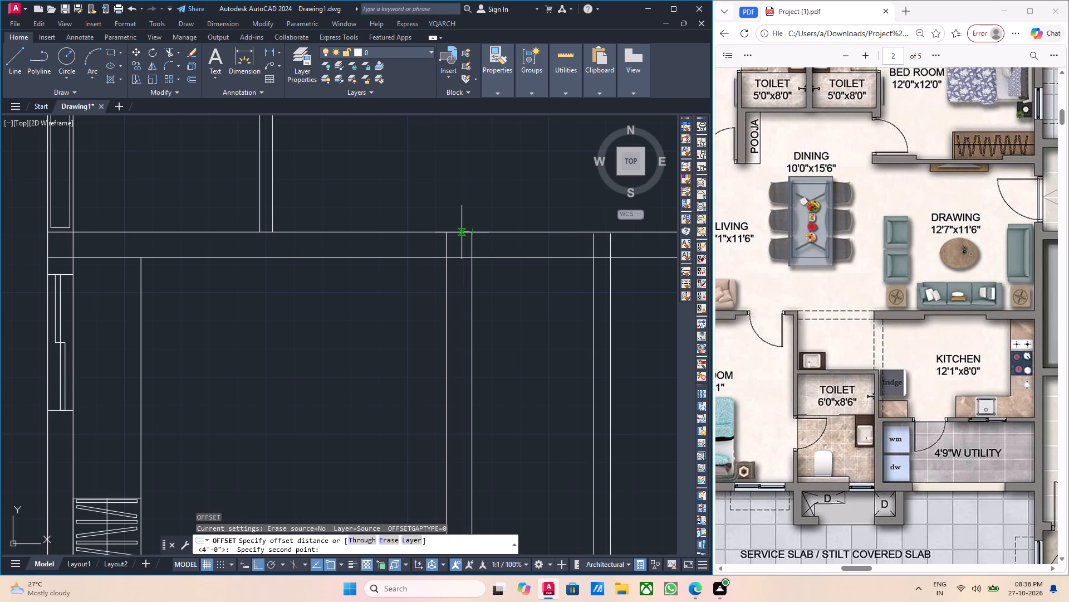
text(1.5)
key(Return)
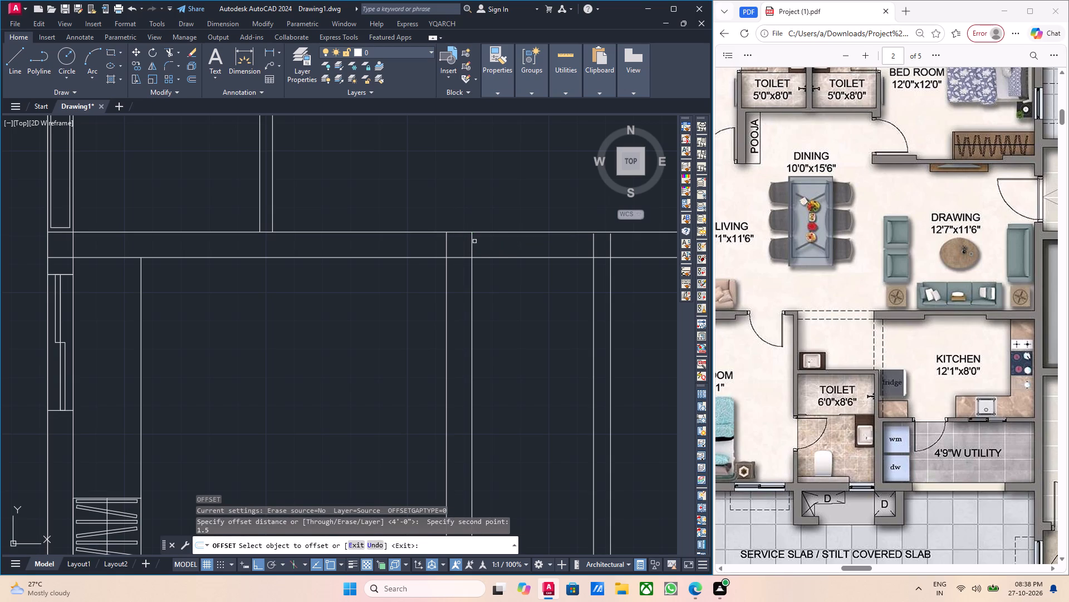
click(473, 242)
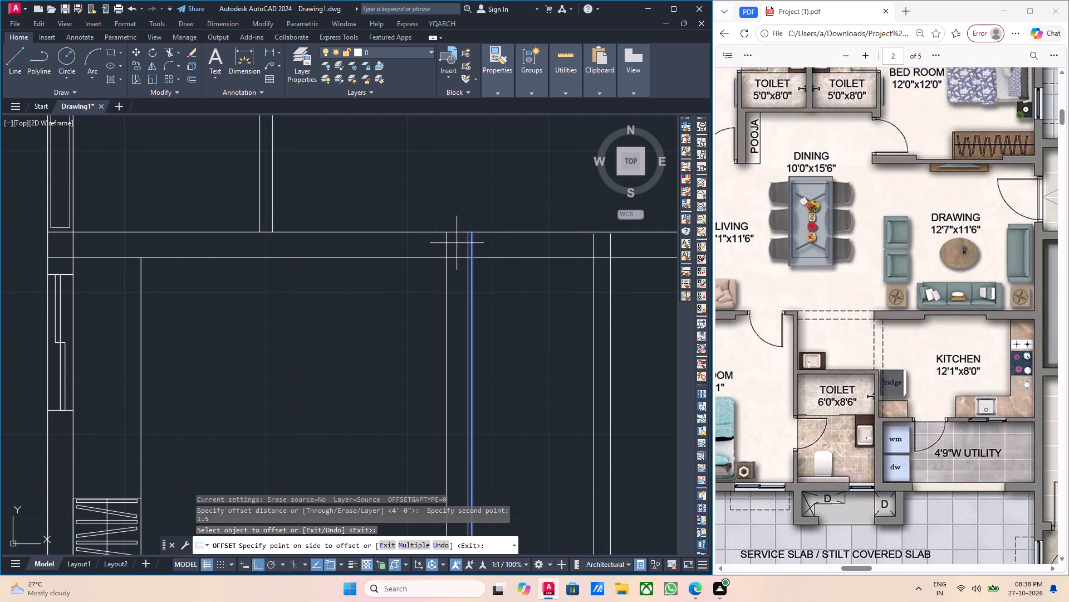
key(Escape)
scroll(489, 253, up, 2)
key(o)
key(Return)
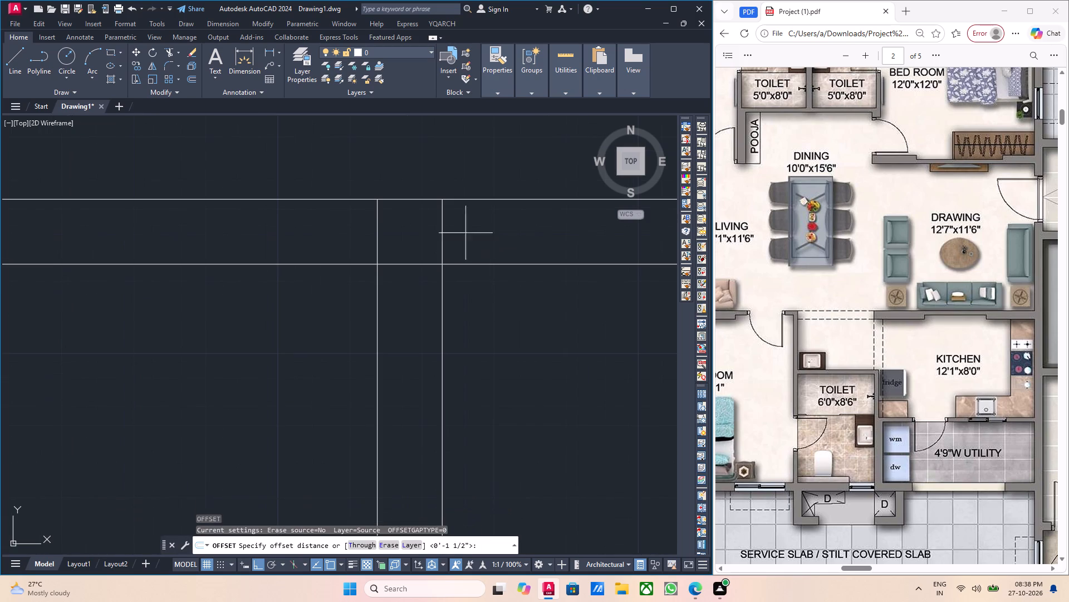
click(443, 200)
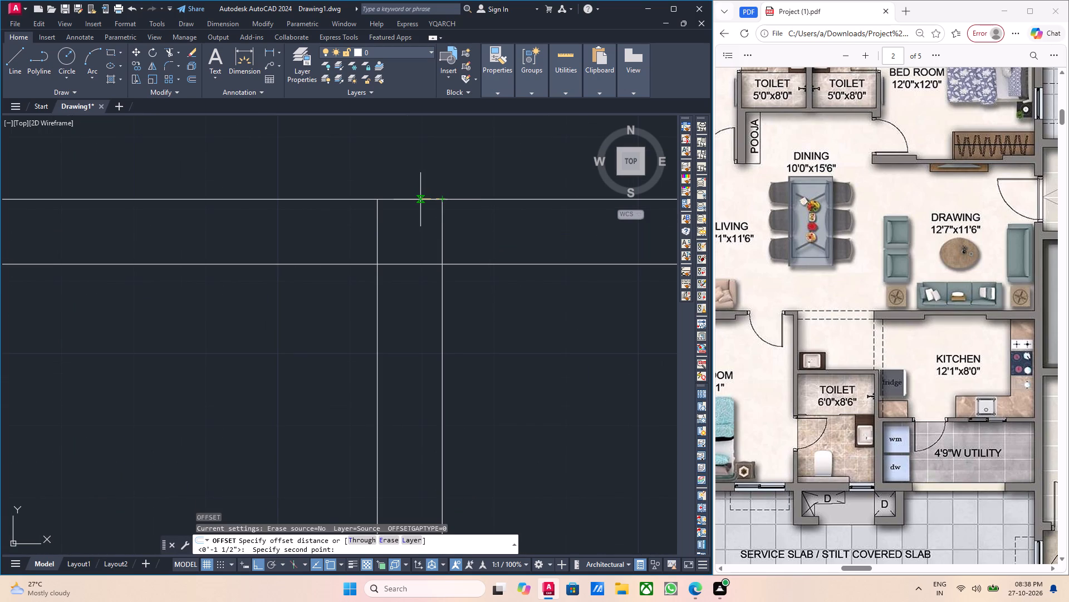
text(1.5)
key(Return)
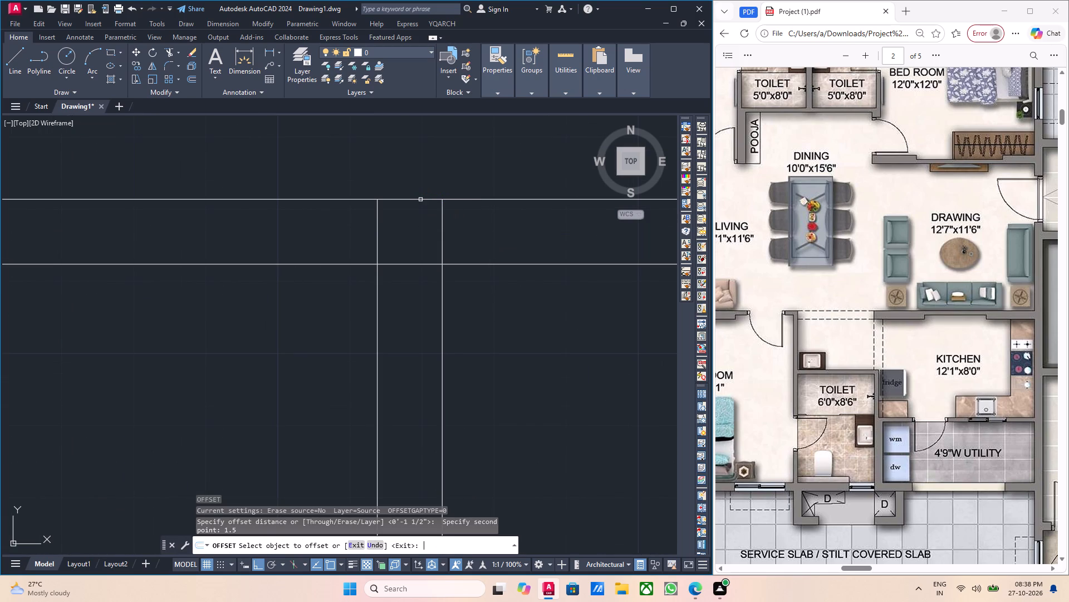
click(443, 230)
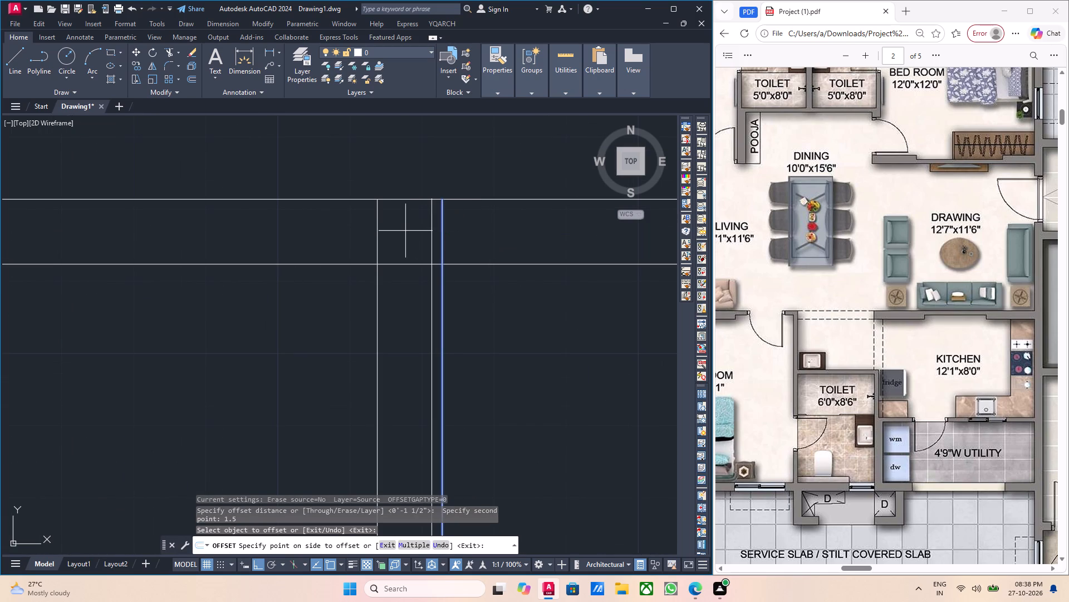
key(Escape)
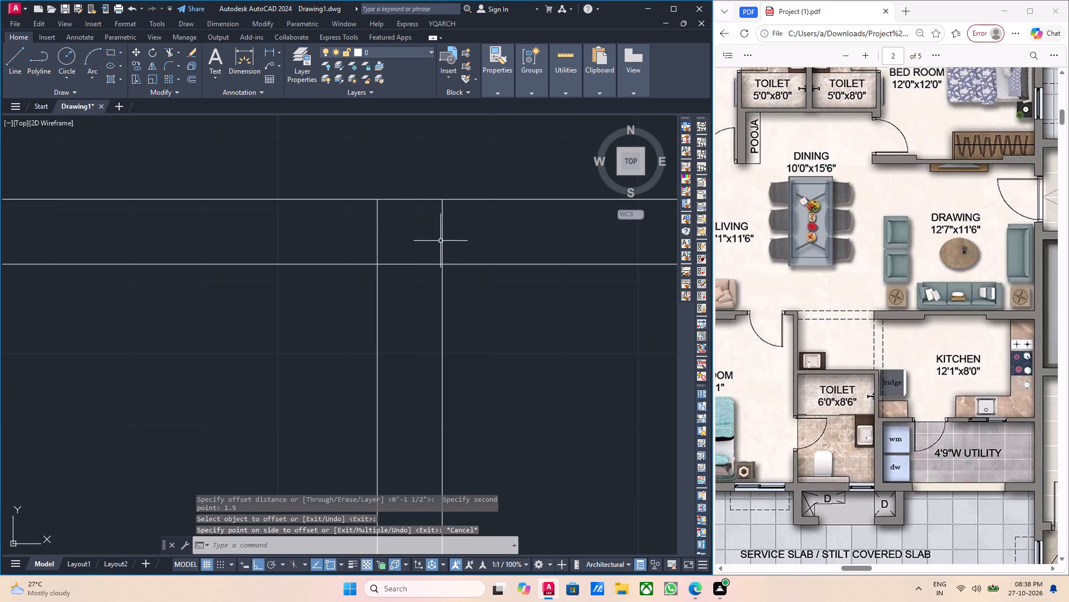
Measure the thickness of the wall on the master bedroom's right side with a linear dimension.
click(267, 48)
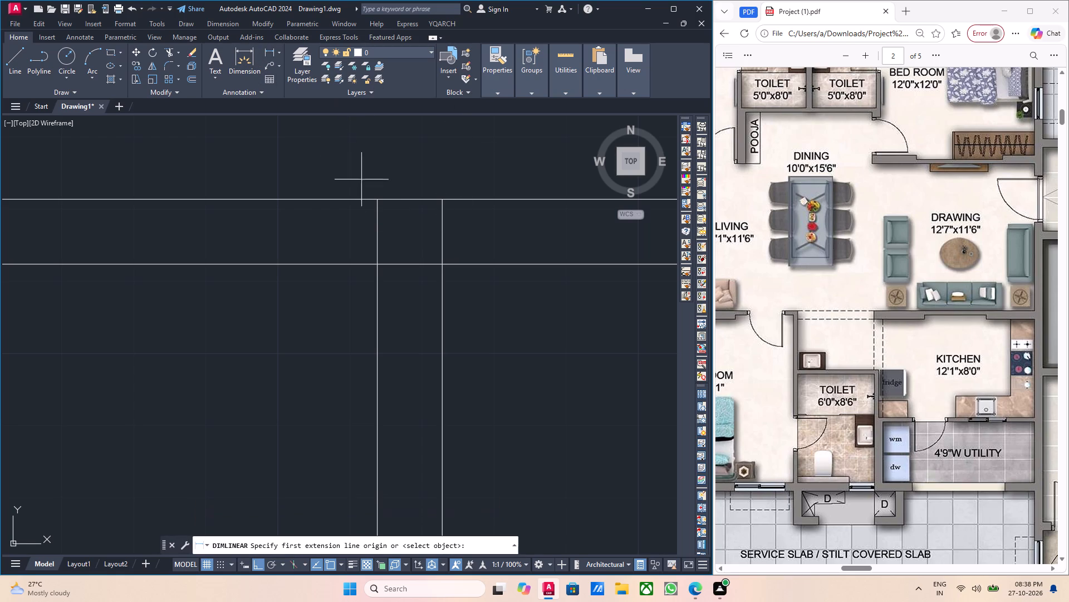
click(375, 197)
click(441, 197)
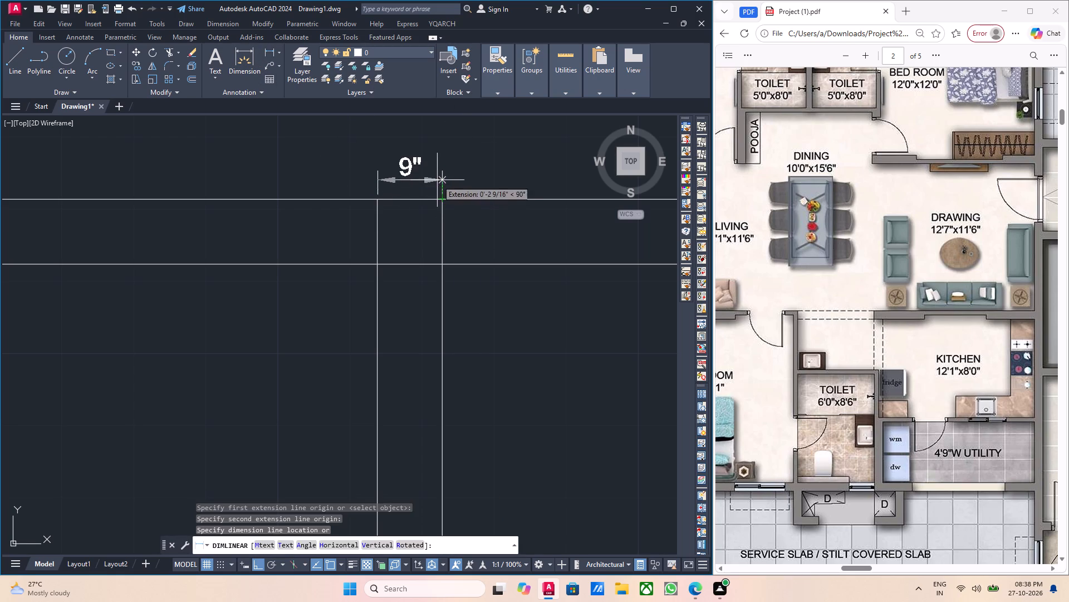
key(Escape)
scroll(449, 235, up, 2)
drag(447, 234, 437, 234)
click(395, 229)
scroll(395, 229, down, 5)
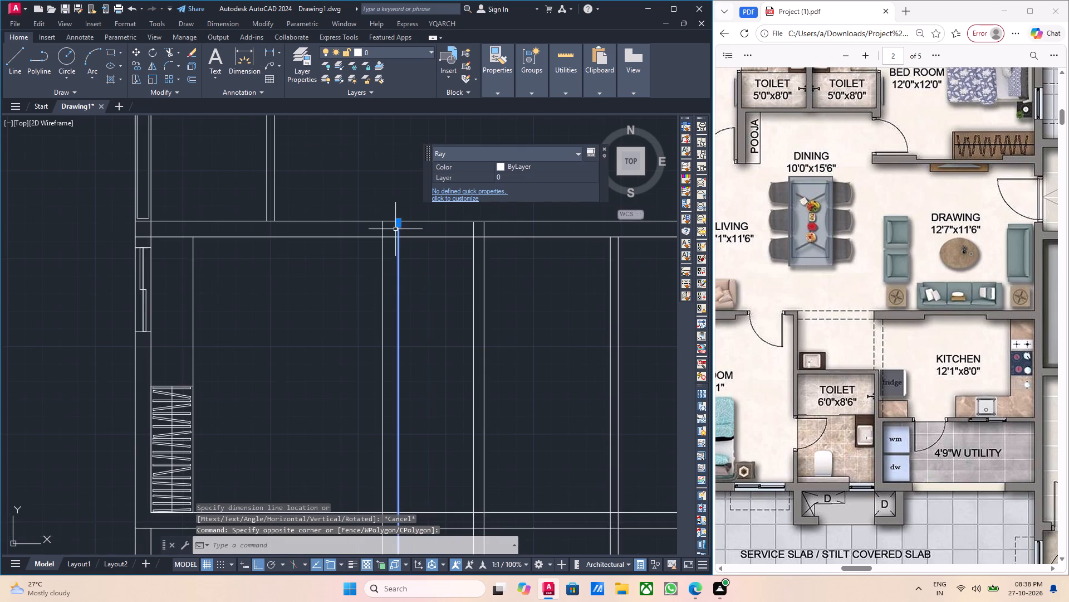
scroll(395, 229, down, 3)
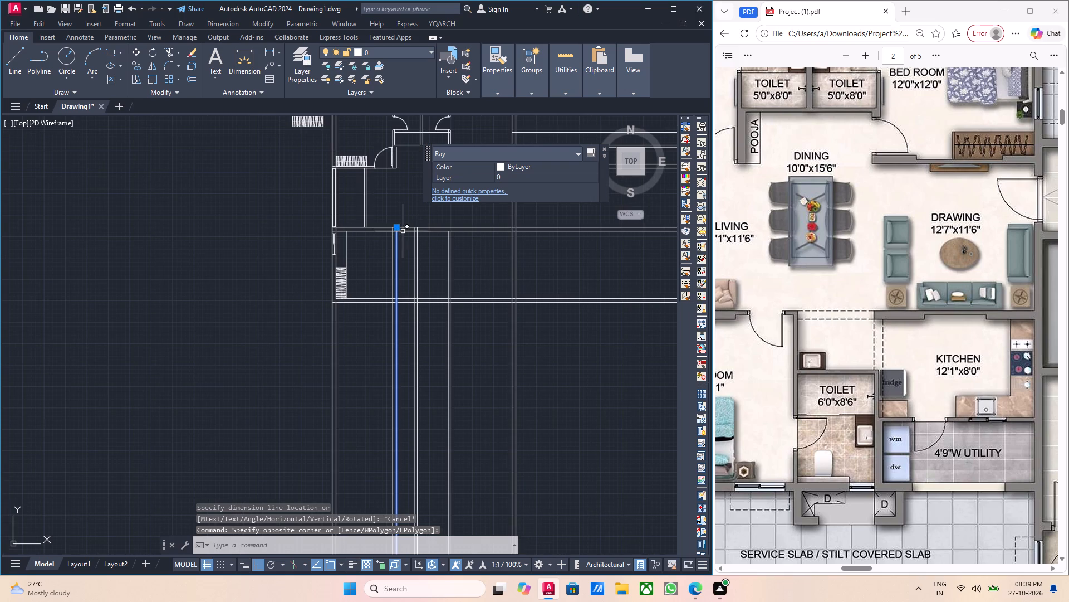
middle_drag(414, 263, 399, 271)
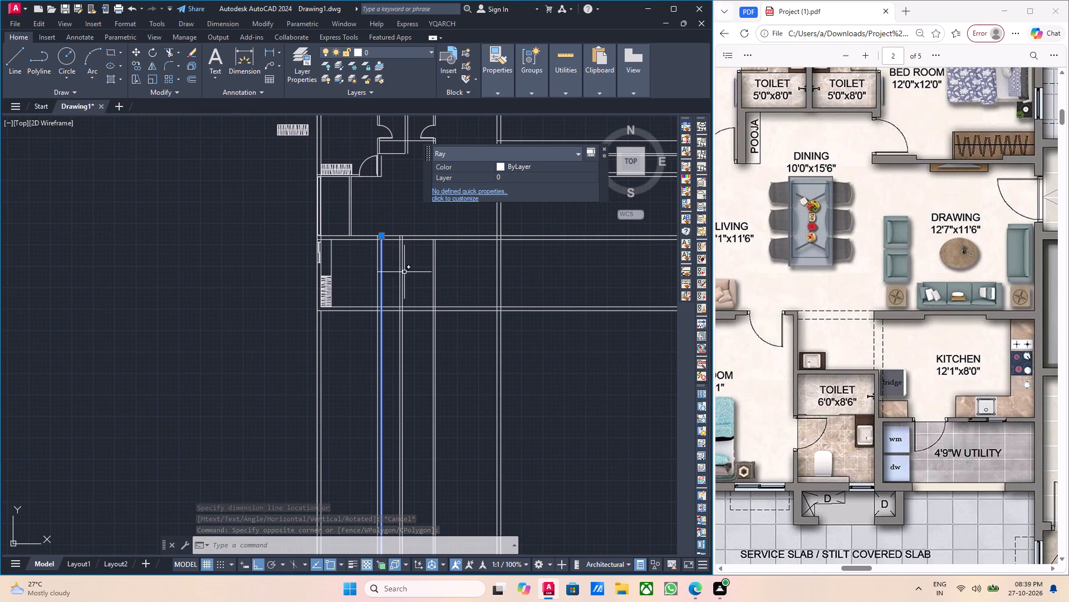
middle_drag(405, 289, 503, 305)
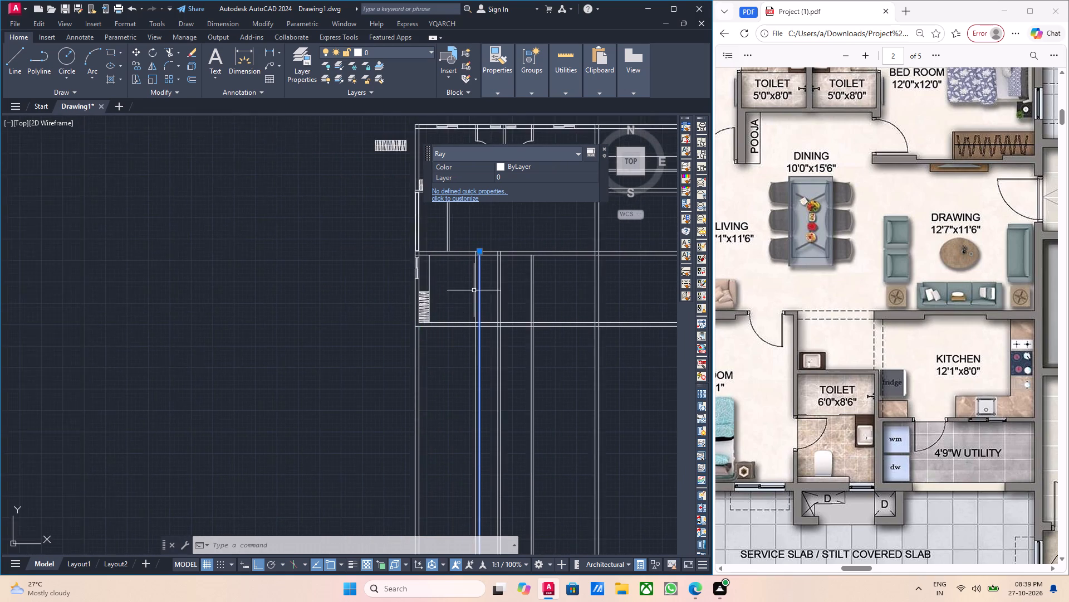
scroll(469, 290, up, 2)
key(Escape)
Offset the right face line of the master bedroom's right wall 6 inches to the left.
middle_drag(517, 301, 496, 341)
scroll(456, 310, up, 2)
click(496, 297)
click(489, 298)
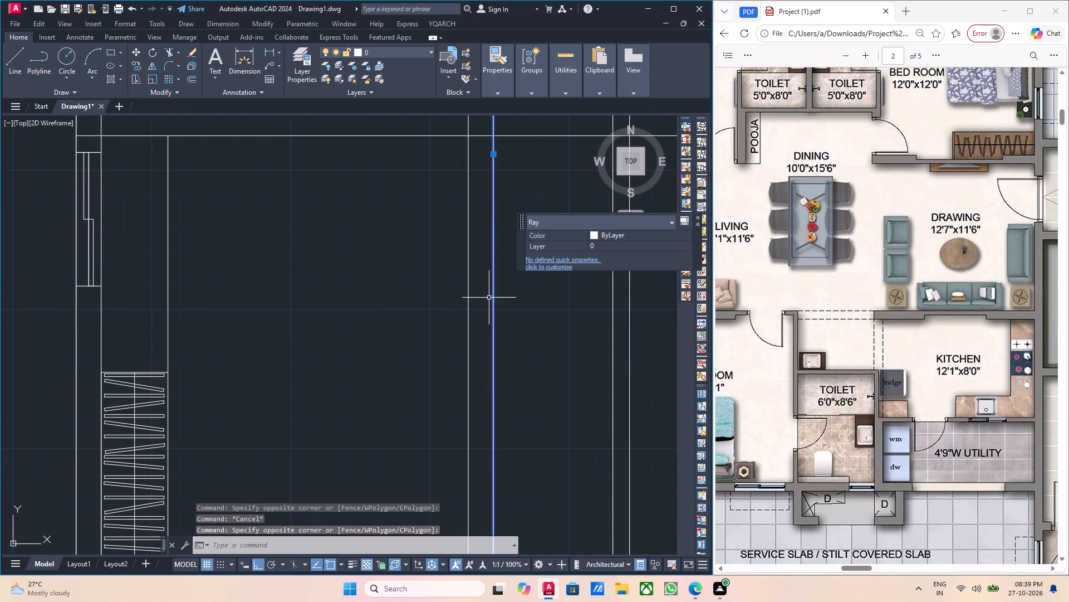
scroll(489, 298, down, 2)
middle_drag(520, 319, 446, 345)
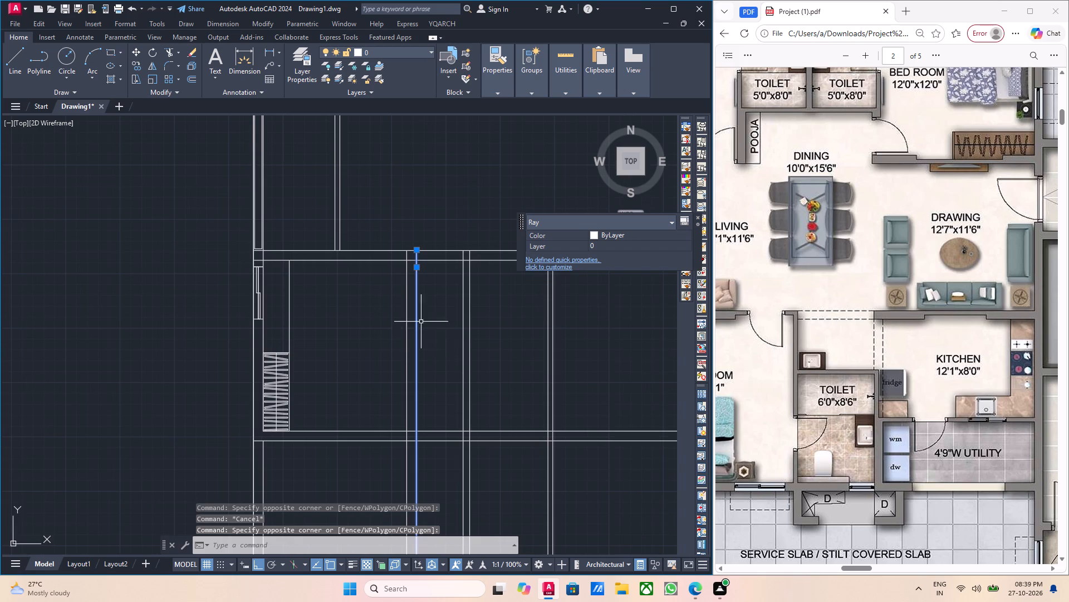
scroll(418, 302, up, 2)
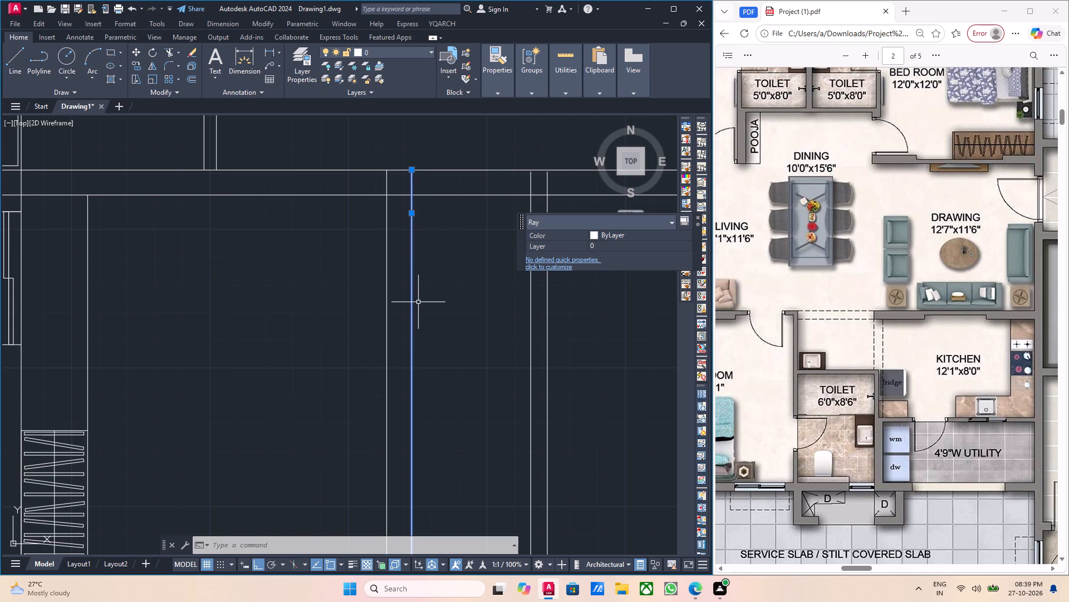
key(o)
key(Return)
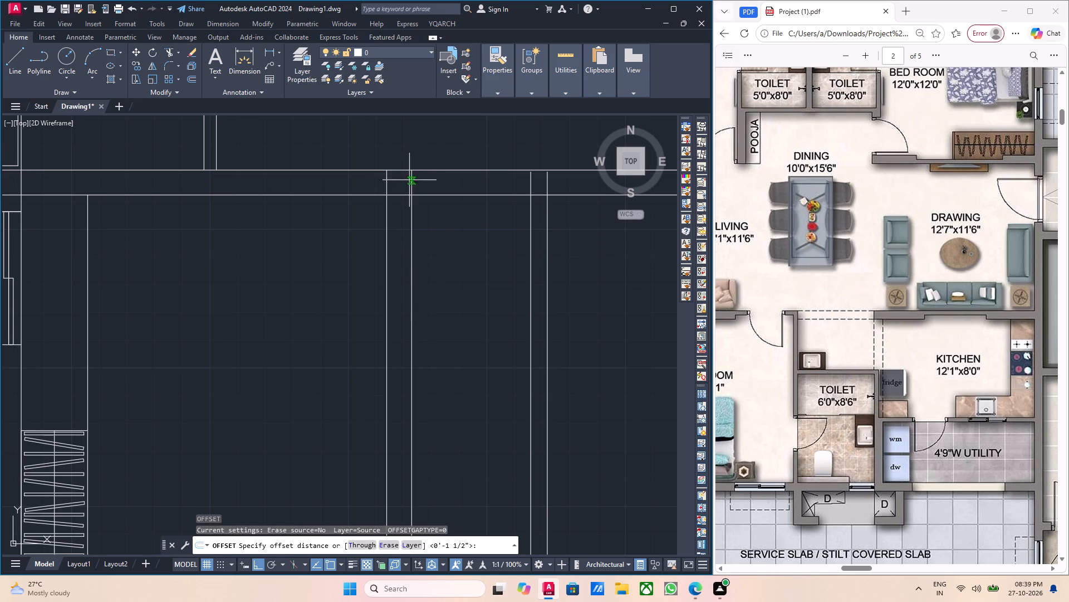
click(411, 171)
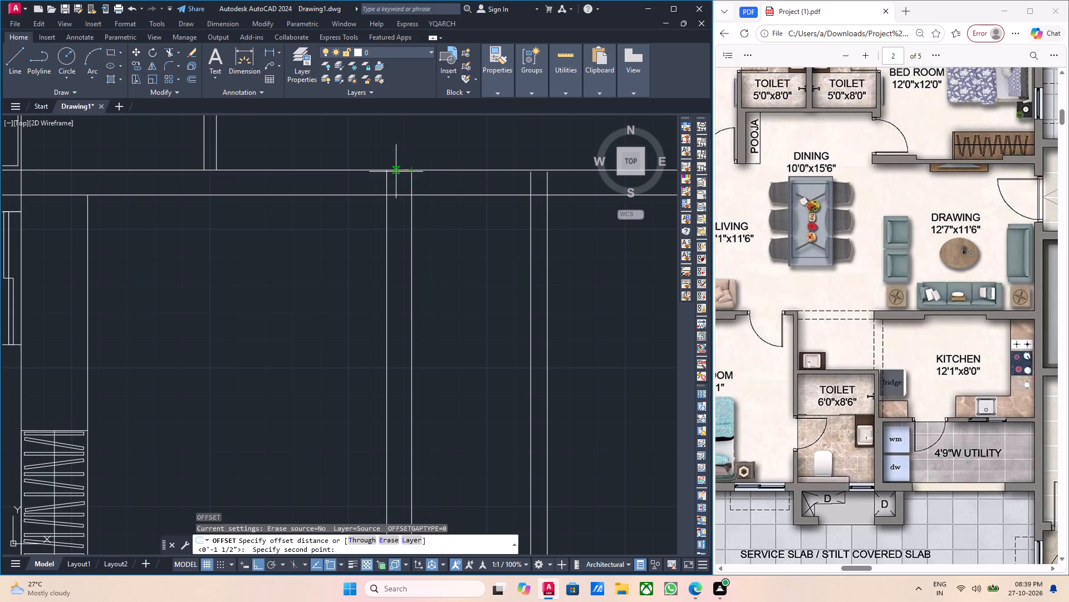
scroll(393, 172, up, 3)
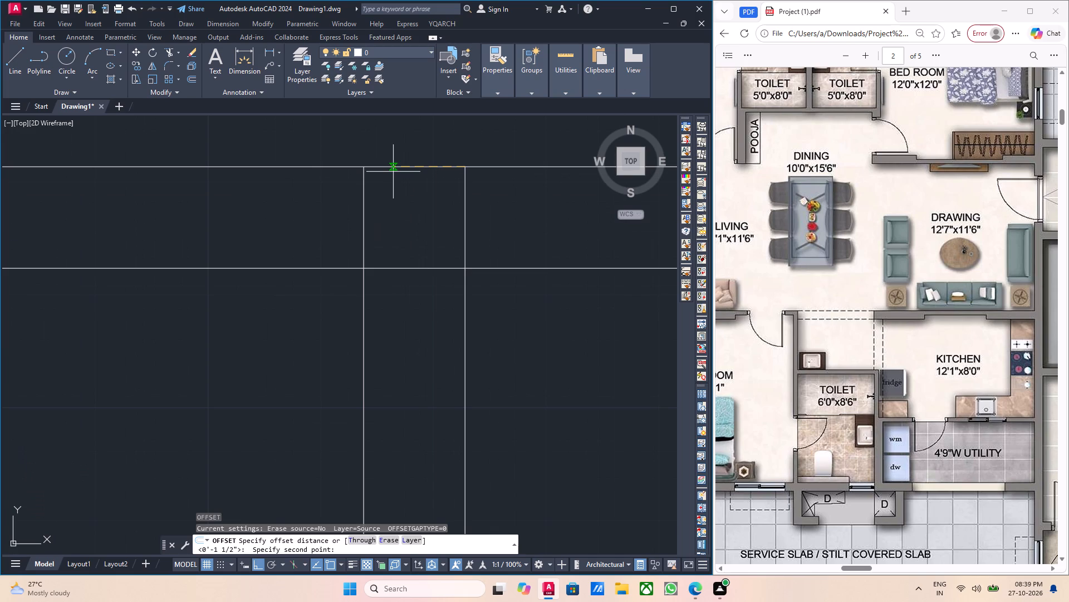
key(6)
key(Return)
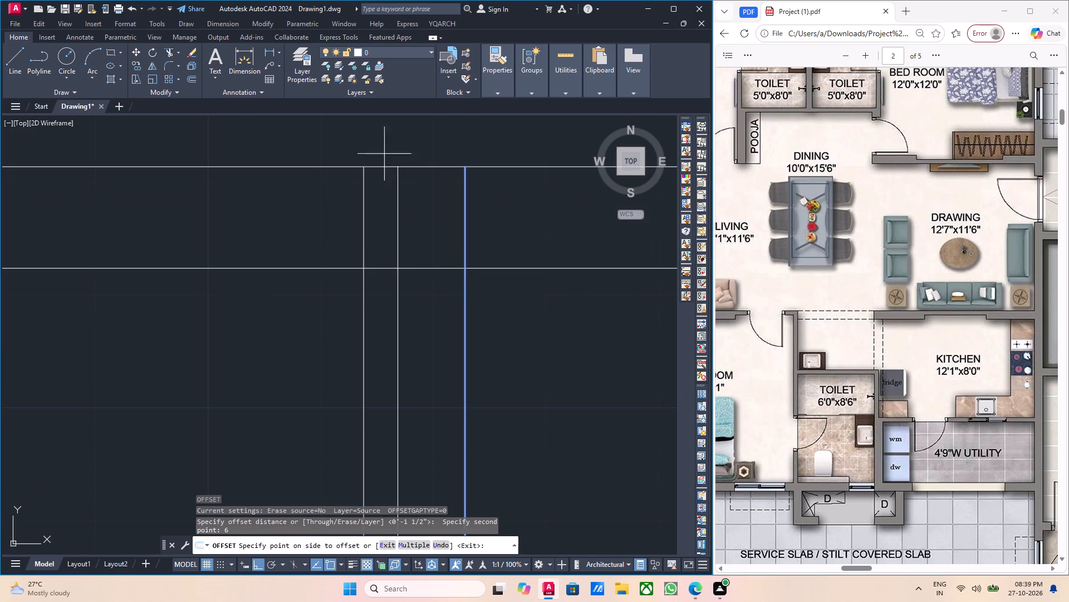
click(379, 144)
scroll(484, 281, down, 2)
key(Escape)
Erase the original right face line of the master bedroom's right wall.
scroll(484, 264, up, 1)
click(483, 261)
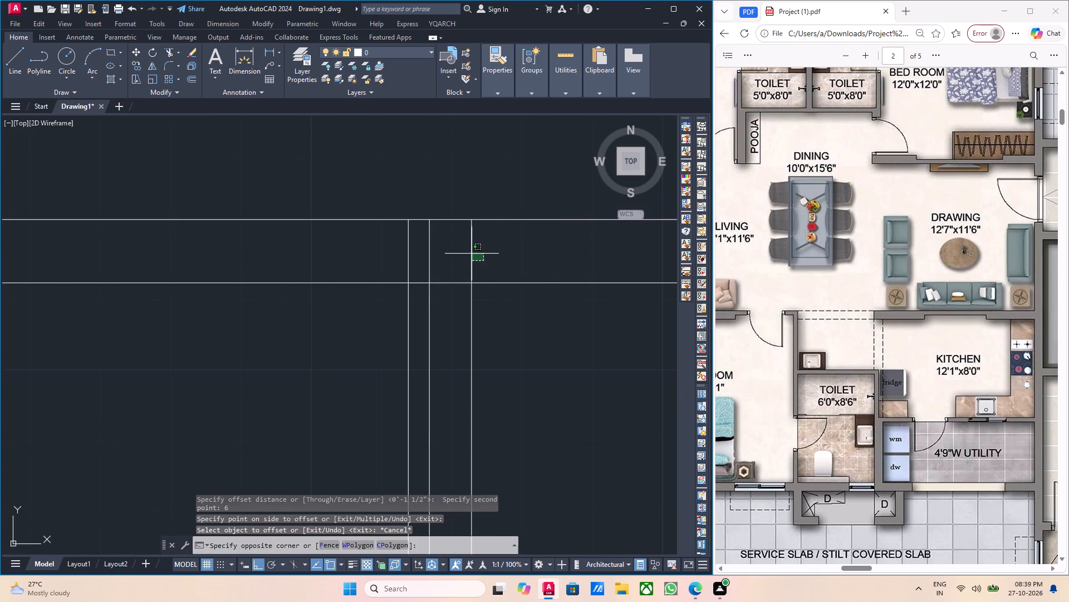
click(468, 253)
key(Delete)
Move both lines of the next vertical wall to the right 6 inches left, toward the master bedroom.
scroll(468, 253, down, 3)
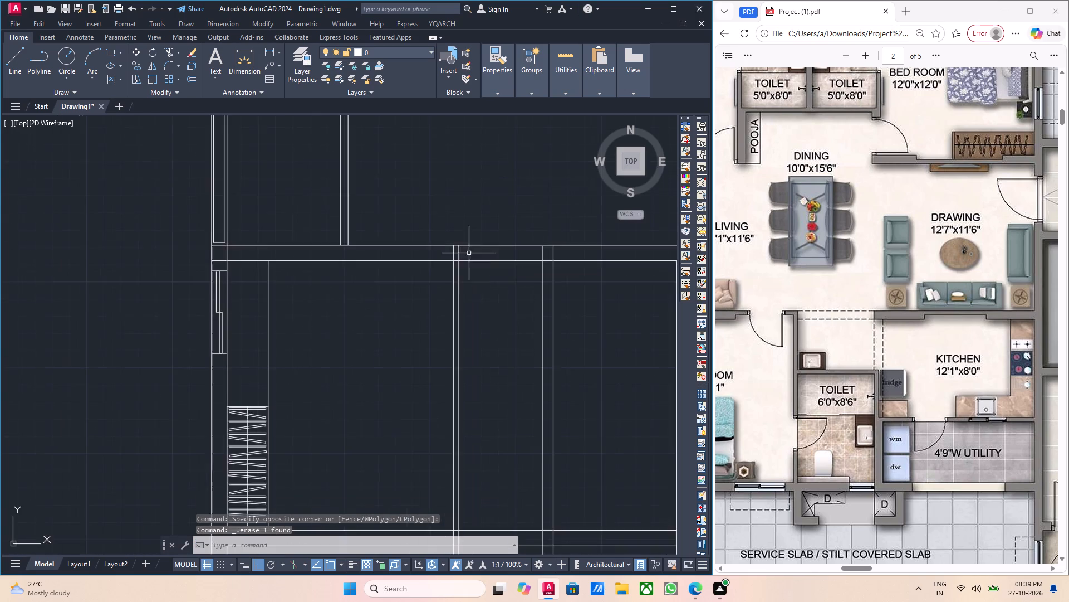
middle_drag(481, 336, 435, 319)
middle_drag(456, 314, 443, 331)
scroll(507, 319, up, 1)
click(503, 321)
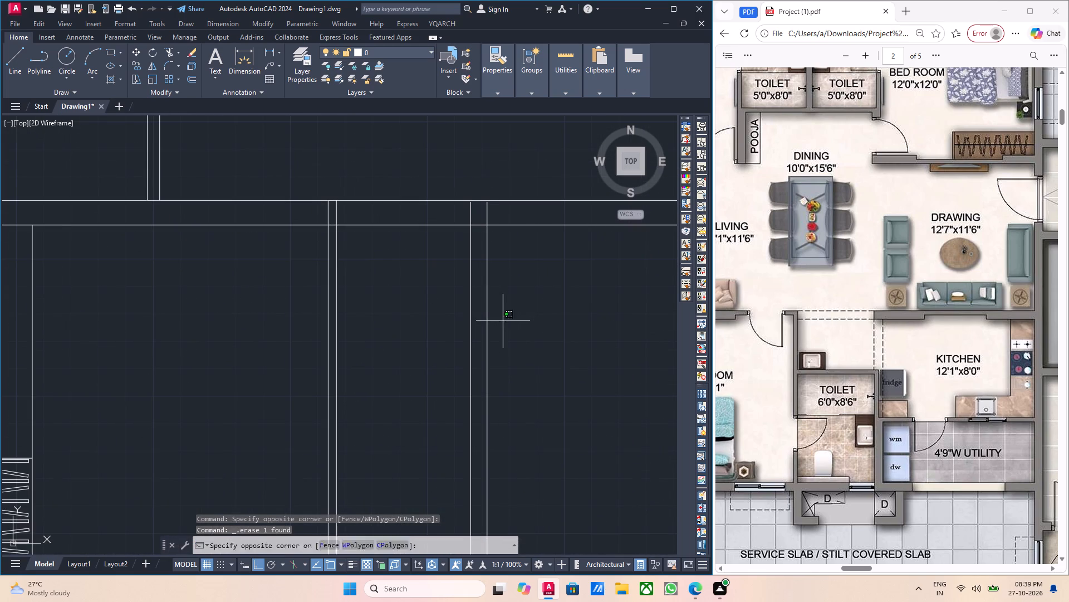
click(449, 322)
key(m)
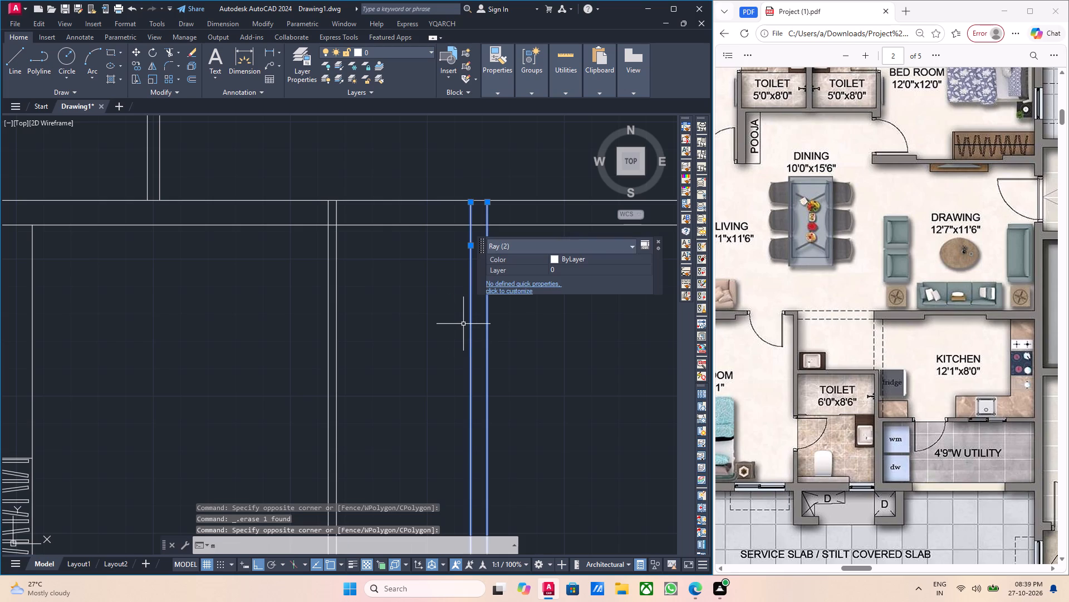
key(Return)
scroll(473, 209, up, 3)
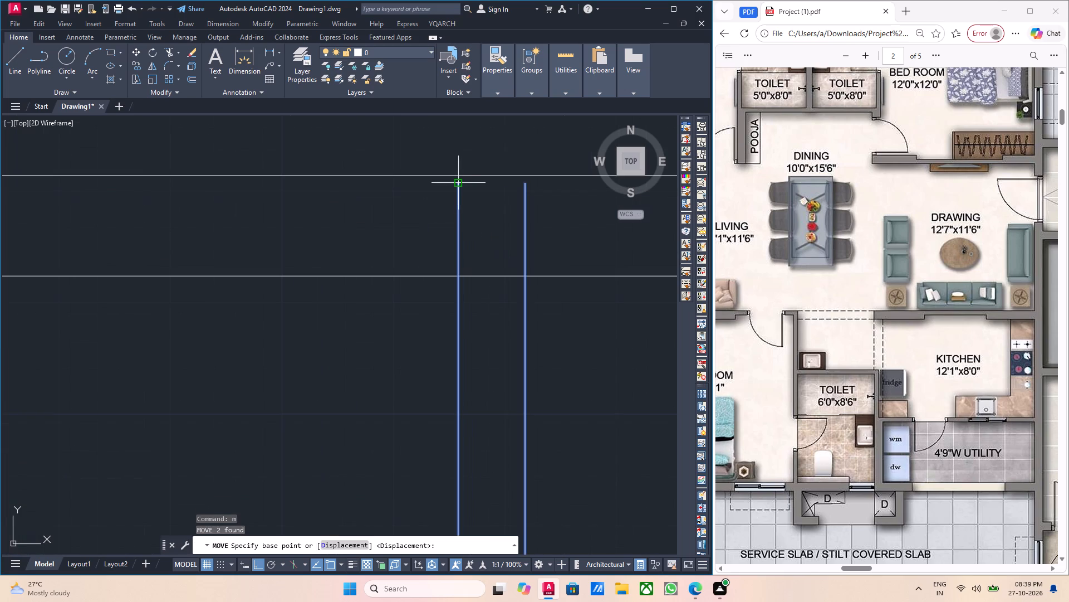
click(458, 186)
key(4)
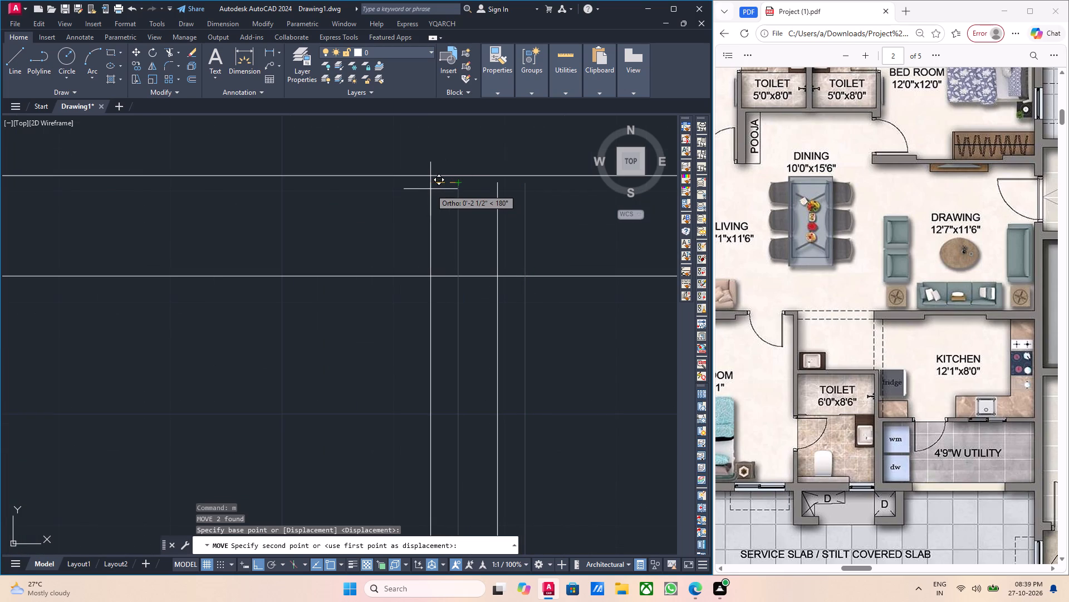
key(BackSpace)
key(6)
key(Return)
scroll(436, 203, down, 3)
scroll(467, 258, down, 1)
key(Escape)
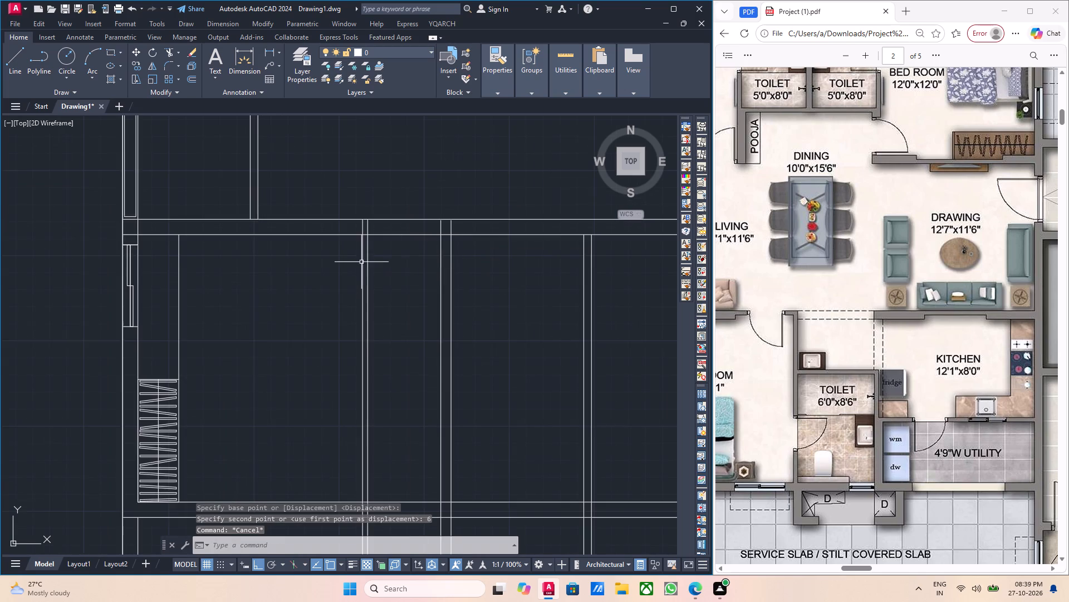
Add a linear dimension for the clear width between the thinned bedroom wall and the moved wall, just below the upper horizontal wall.
scroll(383, 280, up, 1)
click(270, 53)
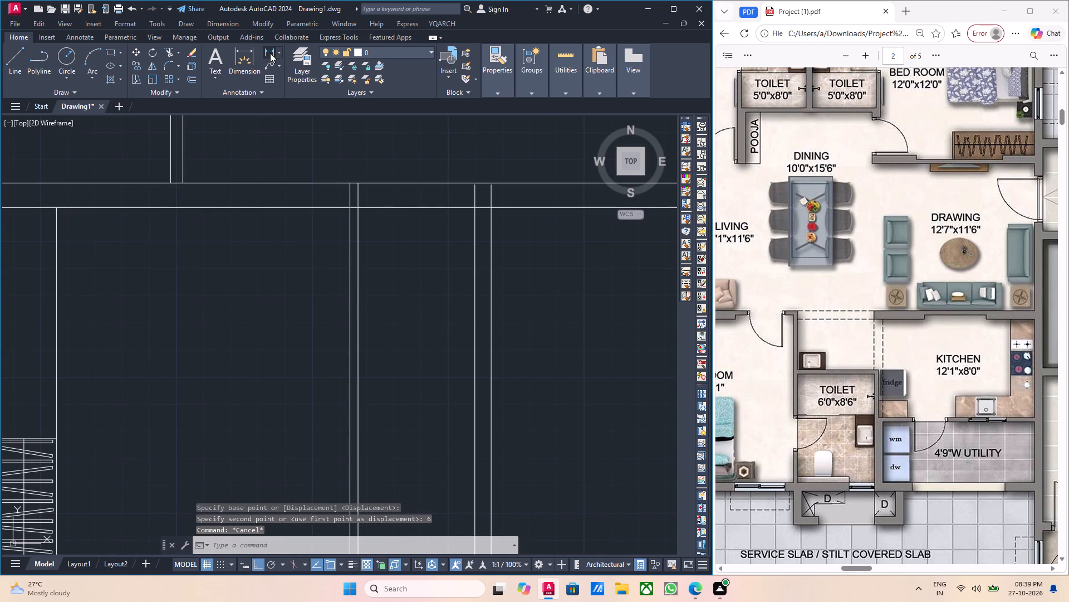
scroll(348, 170, up, 3)
click(391, 319)
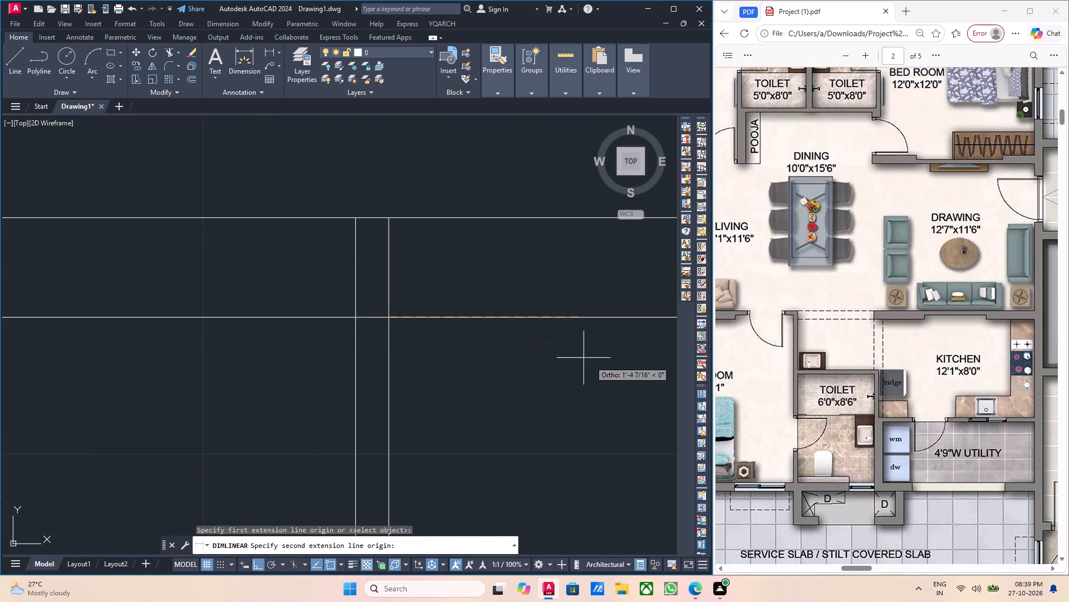
middle_drag(597, 364, 245, 284)
click(511, 238)
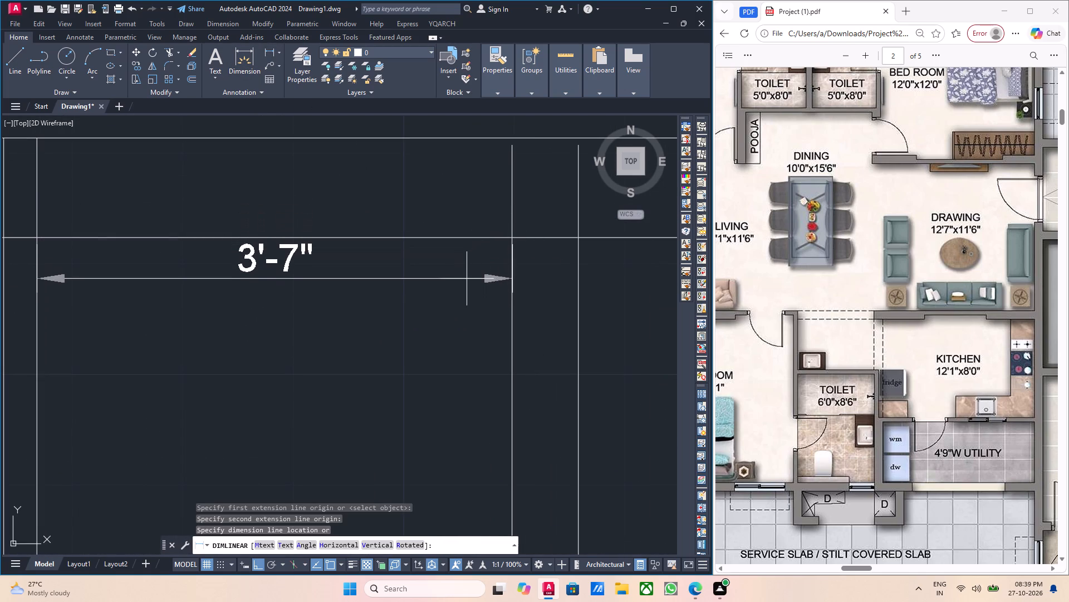
click(456, 304)
Add a linear dimension for the master bedroom's clear width, from its left wall's inner face to the thinned right wall, just below the upper wall.
scroll(456, 304, down, 2)
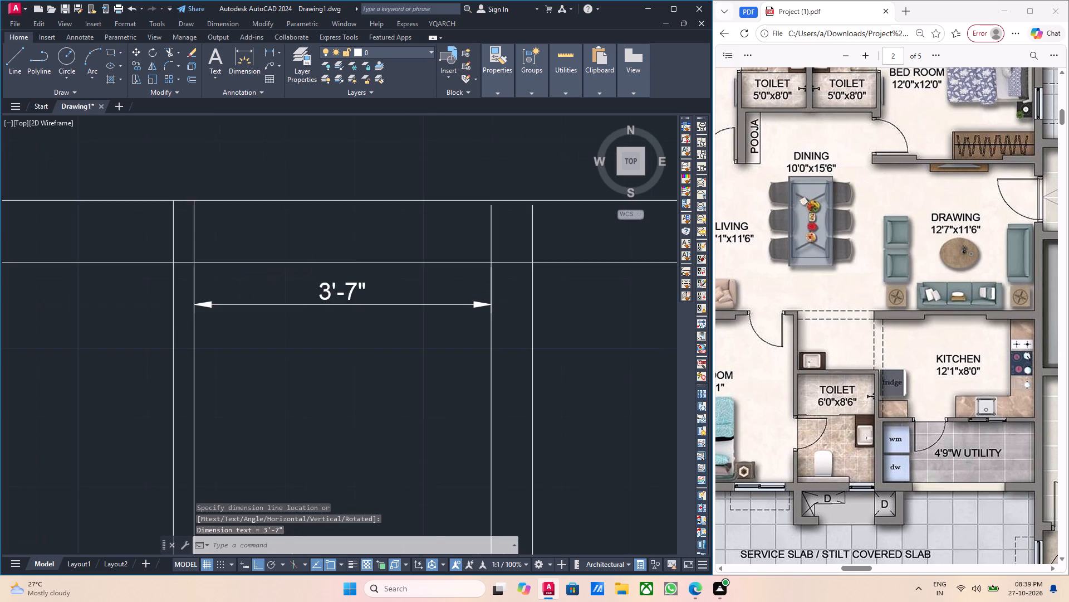
middle_drag(491, 339, 474, 245)
scroll(476, 243, down, 2)
middle_drag(434, 263, 462, 261)
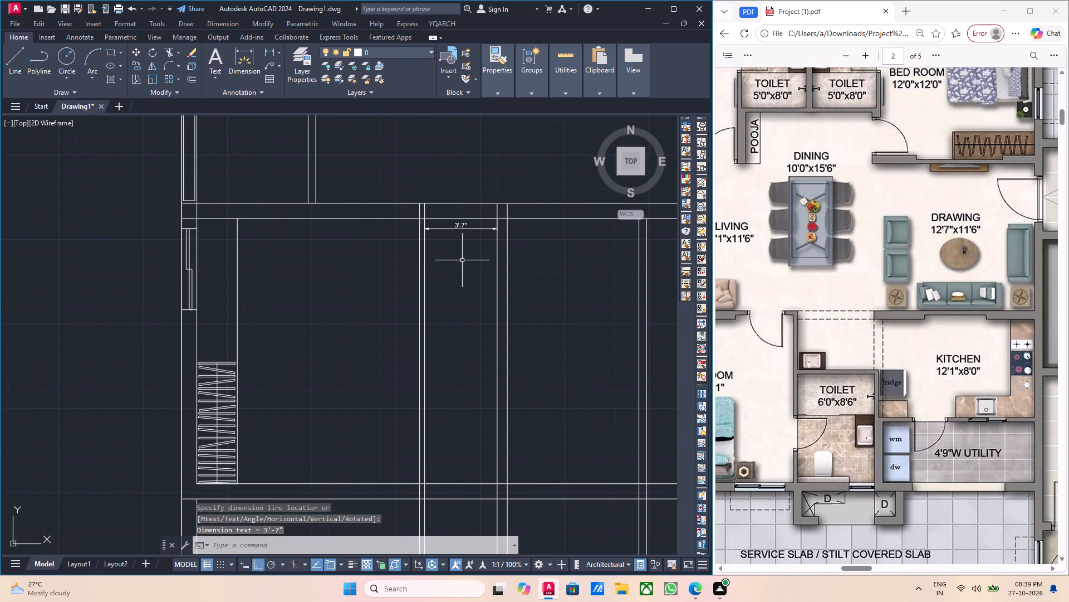
click(274, 48)
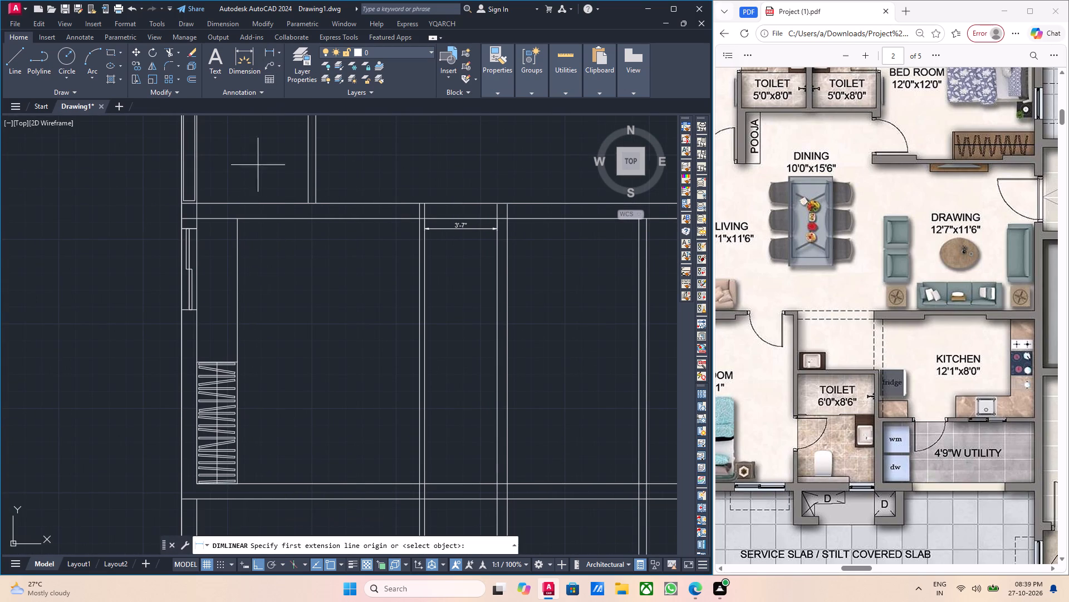
scroll(212, 232, up, 3)
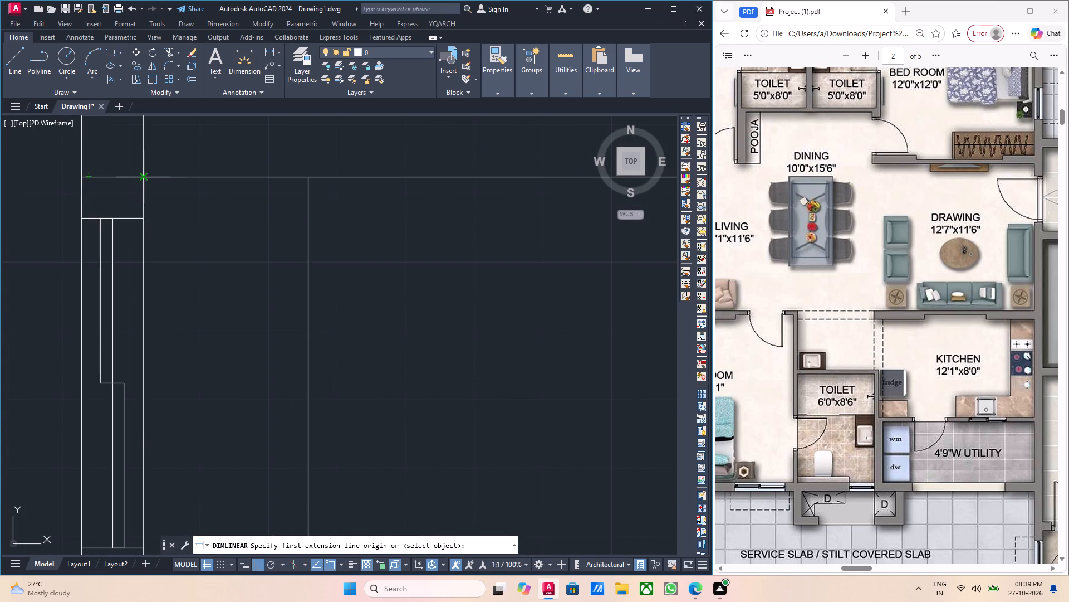
click(143, 177)
scroll(229, 221, down, 3)
middle_drag(367, 241, 310, 241)
scroll(355, 221, up, 3)
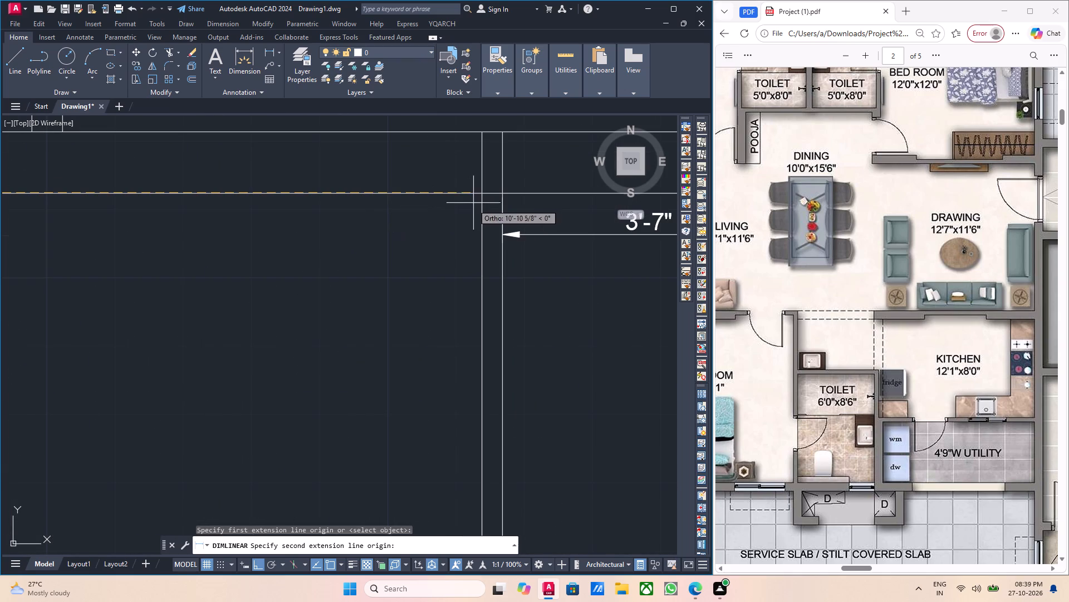
click(482, 193)
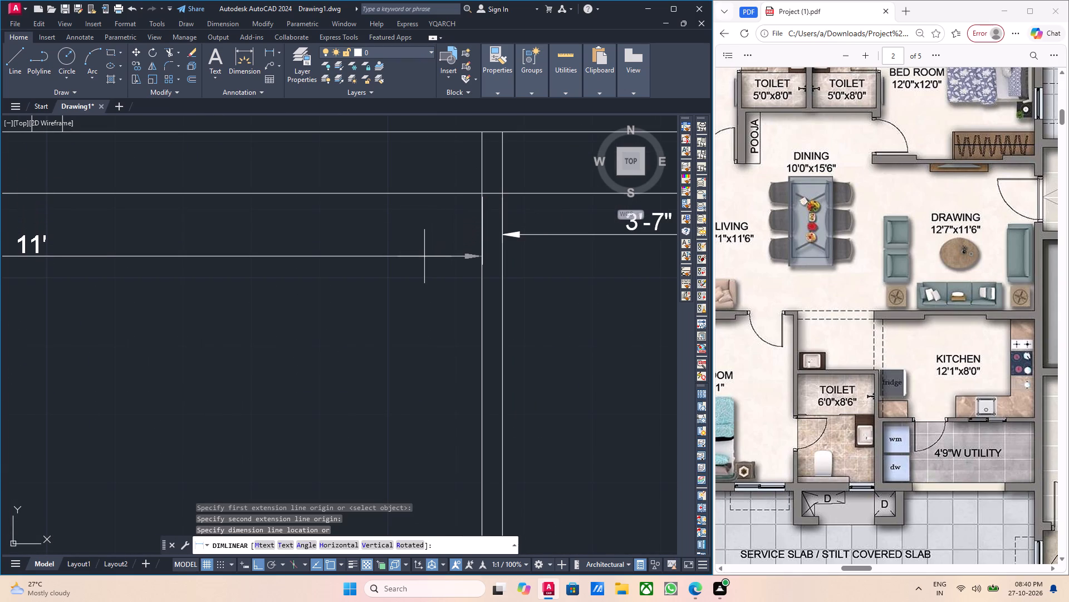
scroll(423, 255, down, 1)
scroll(420, 259, up, 1)
click(414, 270)
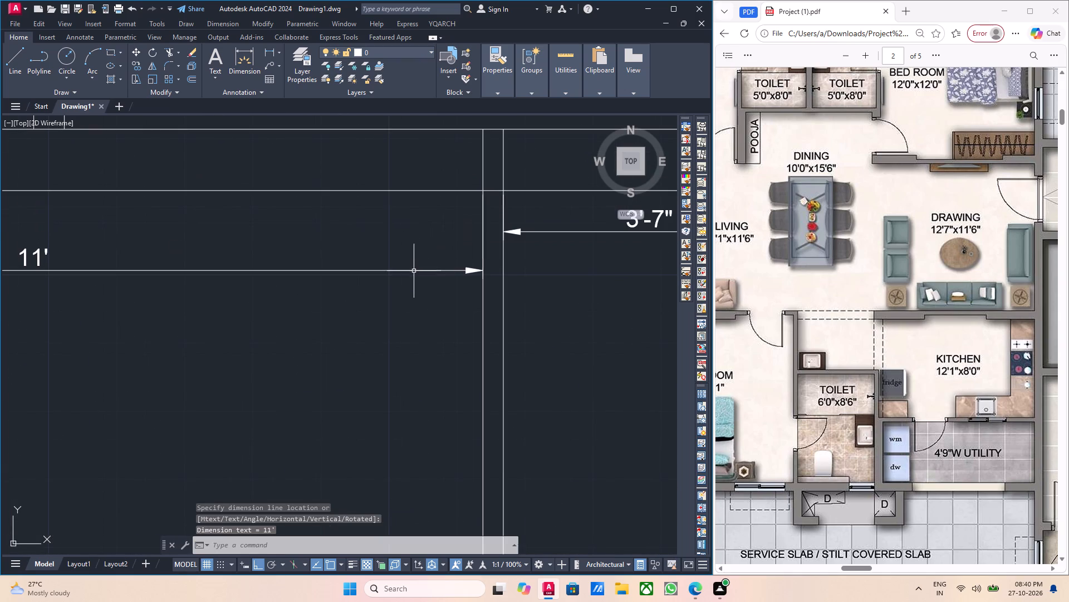
Examine the master bedroom's size and surroundings in the PDF plan and compare them with the dimensioned bedroom in the drawing.
scroll(827, 358, down, 1)
ctrl+scroll(833, 345, down, 1)
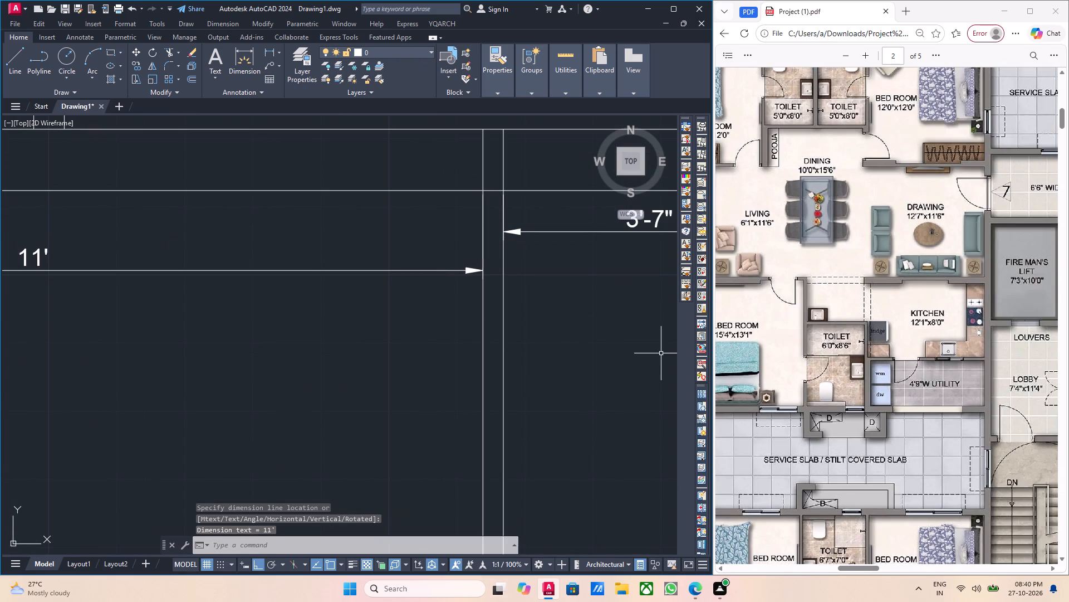
ctrl+scroll(810, 334, down, 1)
middle_drag(761, 331, 831, 321)
ctrl+middle_drag(786, 319, 792, 320)
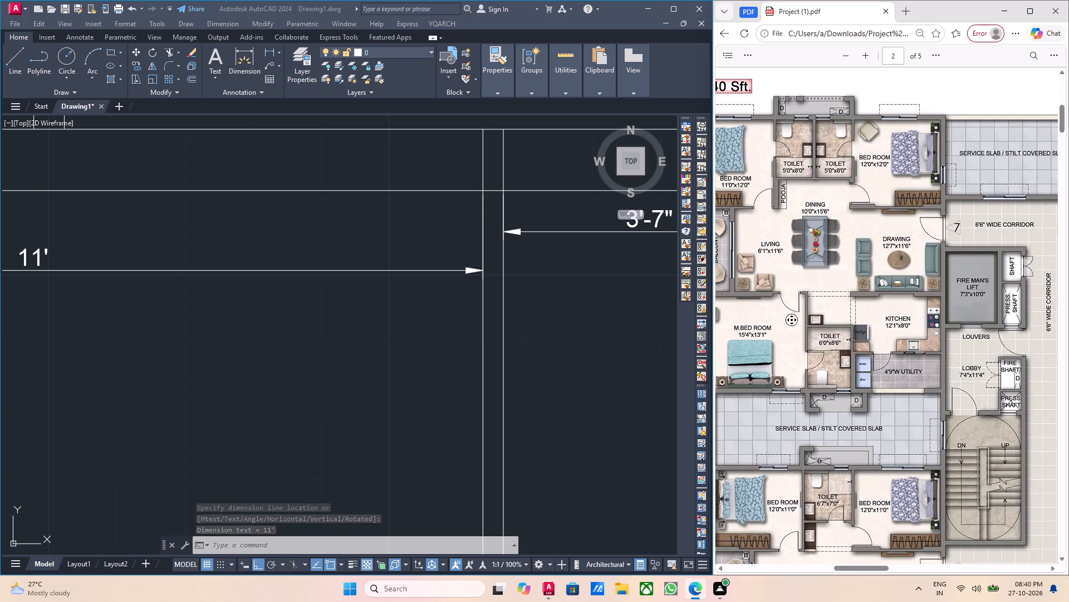
ctrl+middle_drag(792, 320, 902, 321)
ctrl+middle_drag(902, 321, 821, 331)
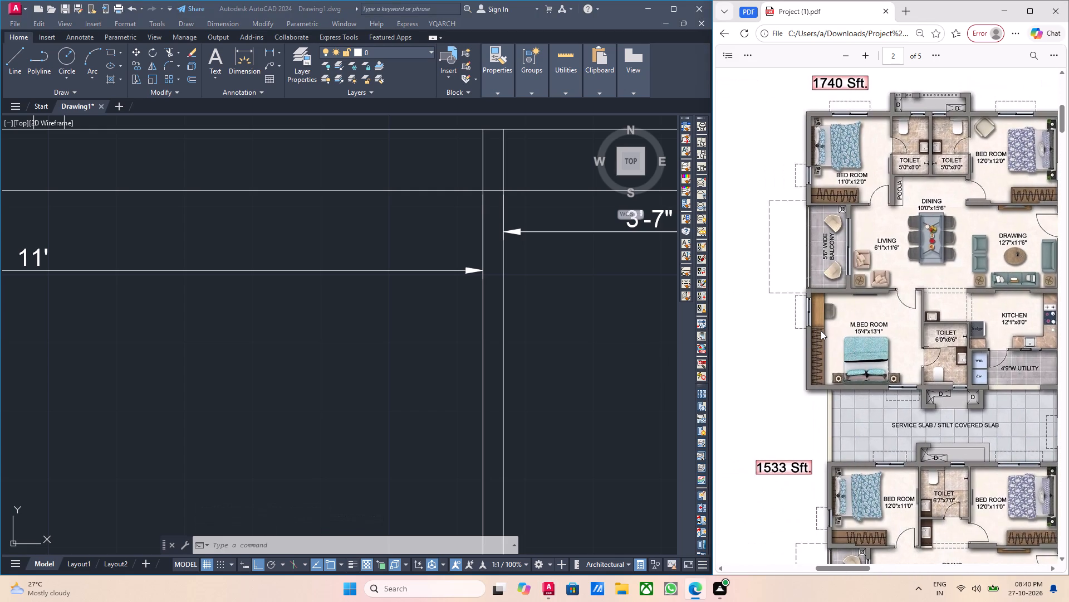
scroll(624, 341, down, 2)
middle_drag(385, 342, 459, 338)
scroll(302, 355, down, 1)
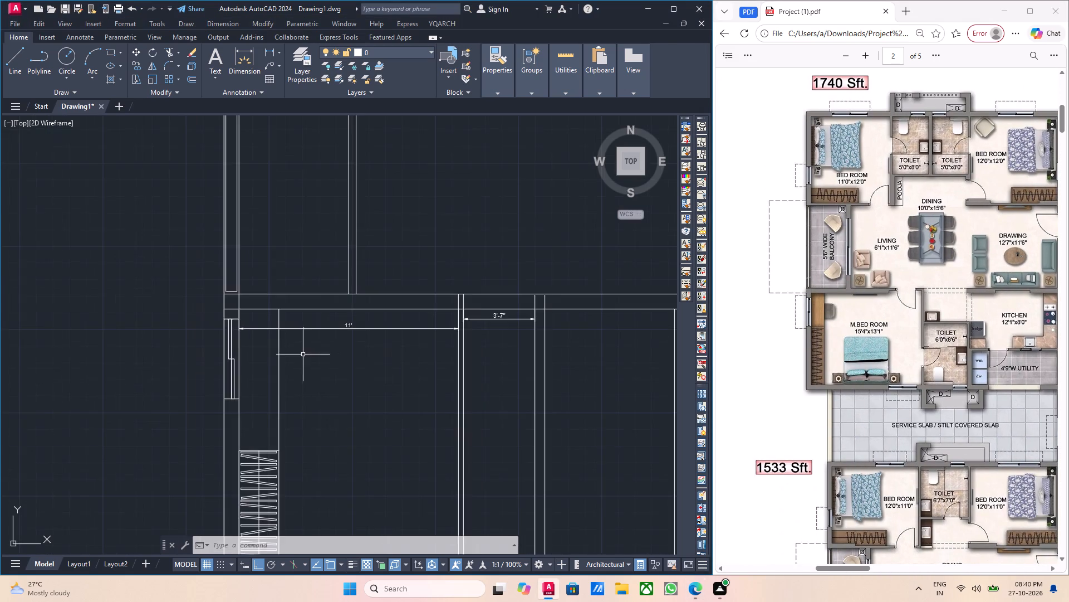
scroll(341, 352, down, 2)
middle_drag(359, 368, 364, 304)
scroll(370, 302, down, 2)
middle_drag(371, 303, 371, 323)
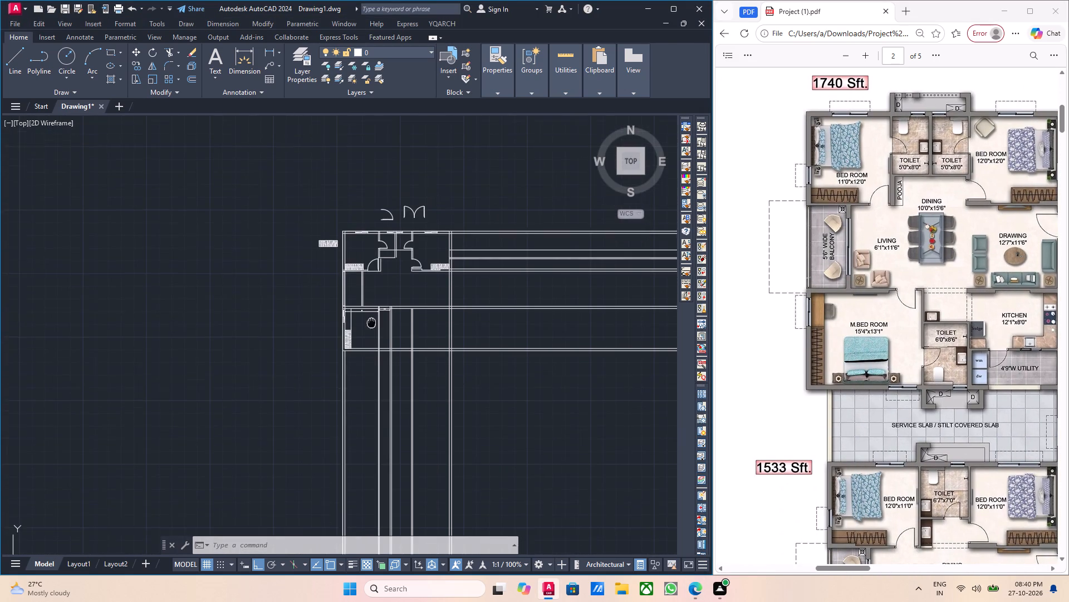
middle_drag(371, 323, 371, 334)
scroll(365, 324, up, 5)
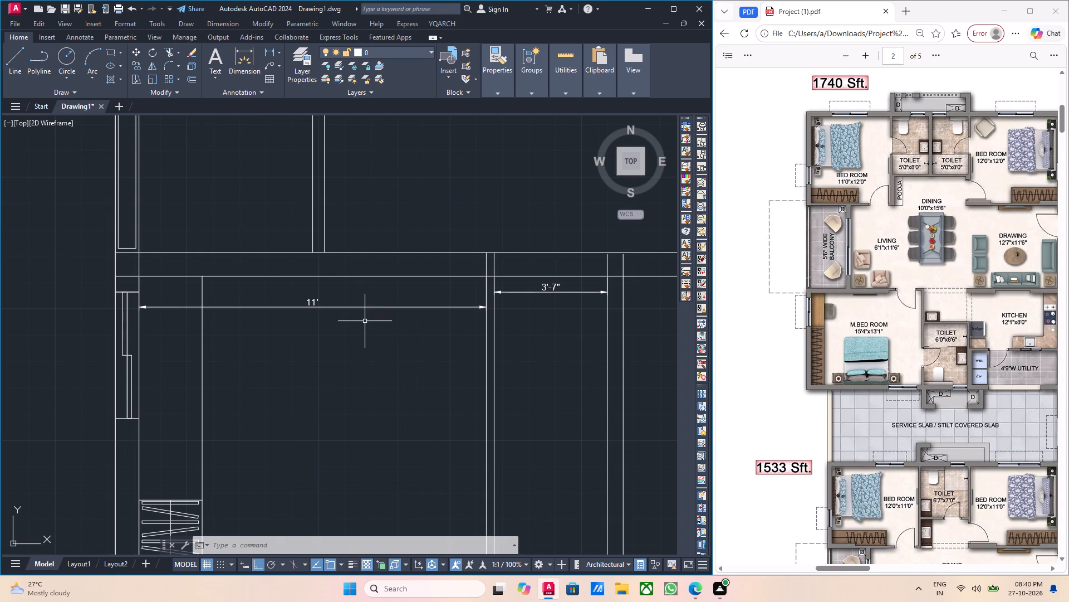
middle_drag(412, 315, 321, 310)
scroll(399, 320, up, 2)
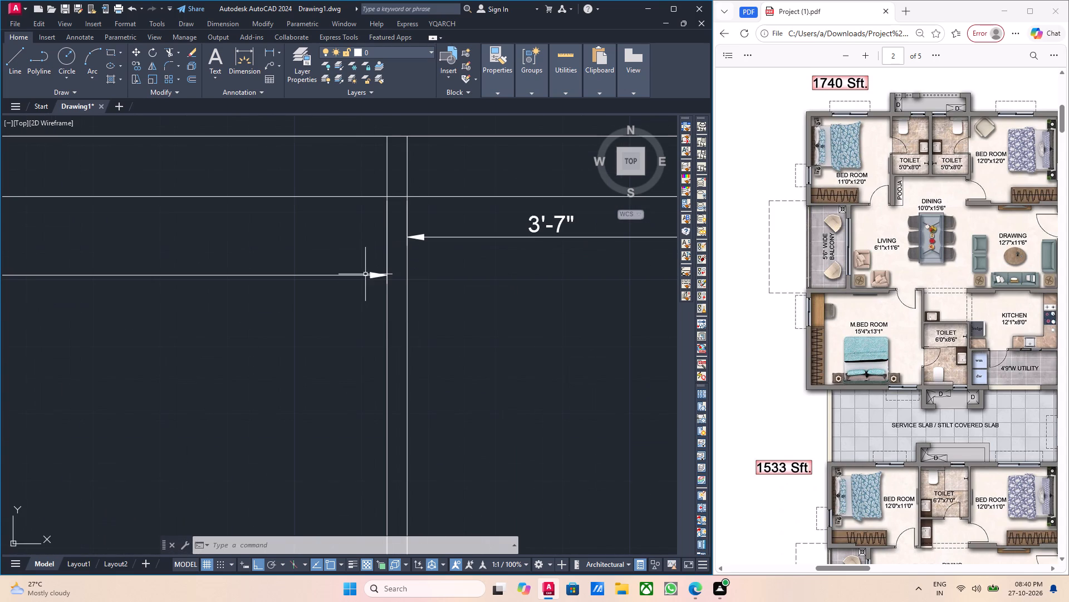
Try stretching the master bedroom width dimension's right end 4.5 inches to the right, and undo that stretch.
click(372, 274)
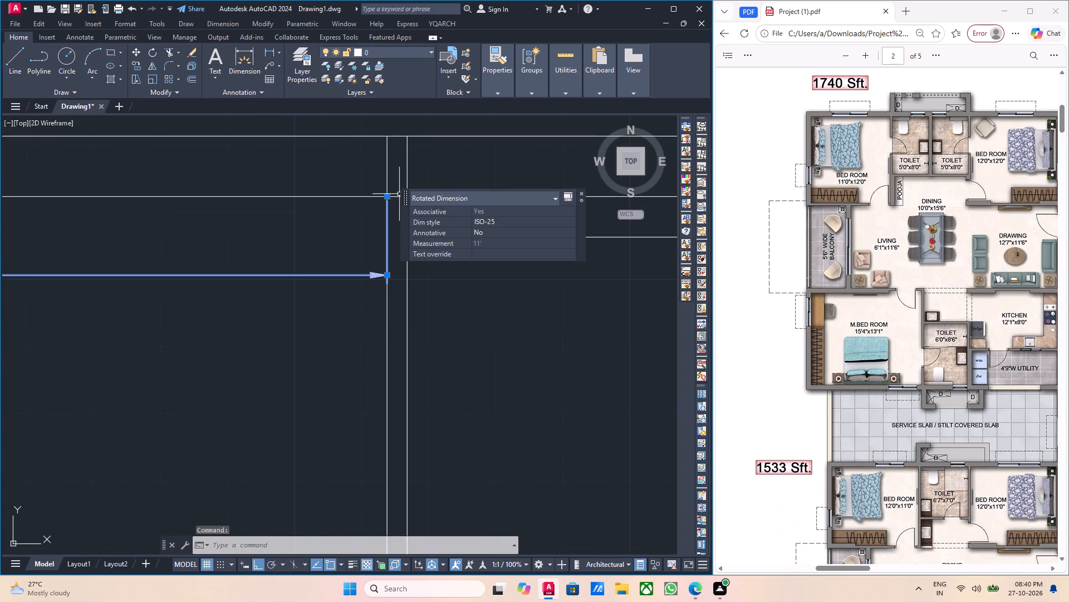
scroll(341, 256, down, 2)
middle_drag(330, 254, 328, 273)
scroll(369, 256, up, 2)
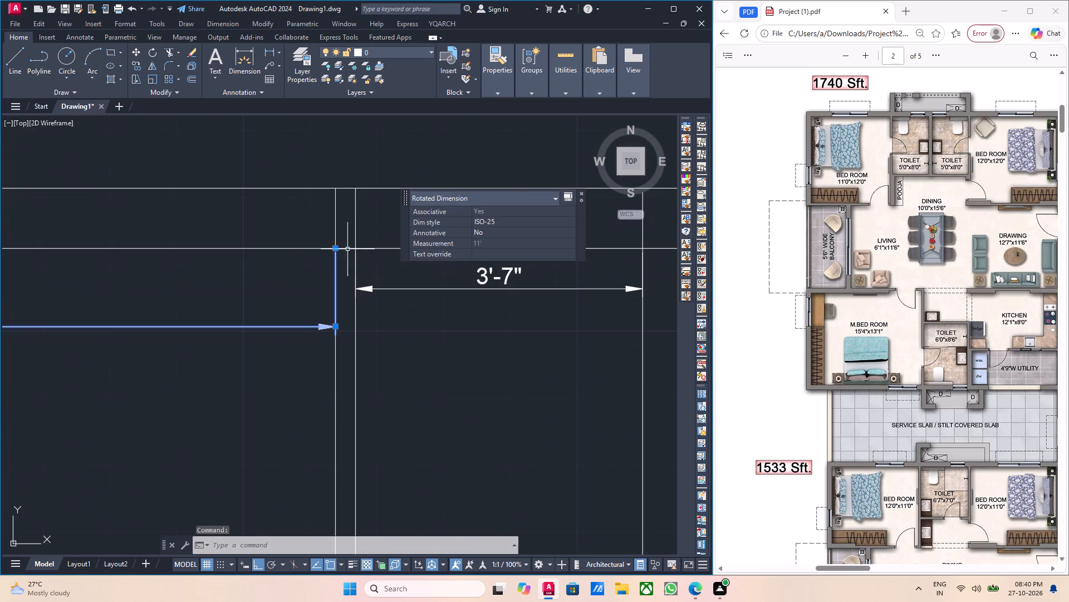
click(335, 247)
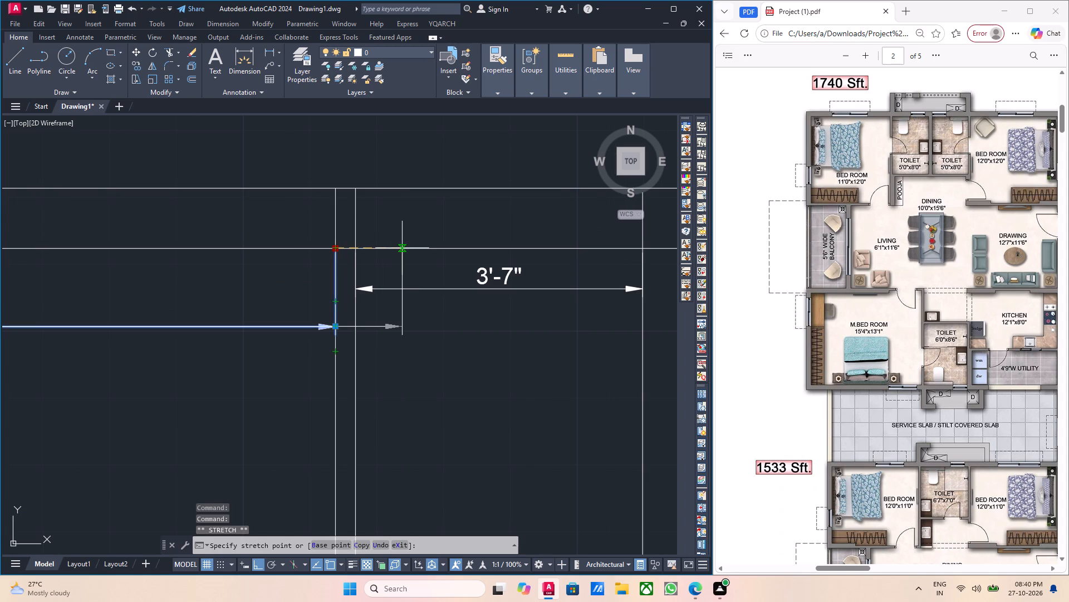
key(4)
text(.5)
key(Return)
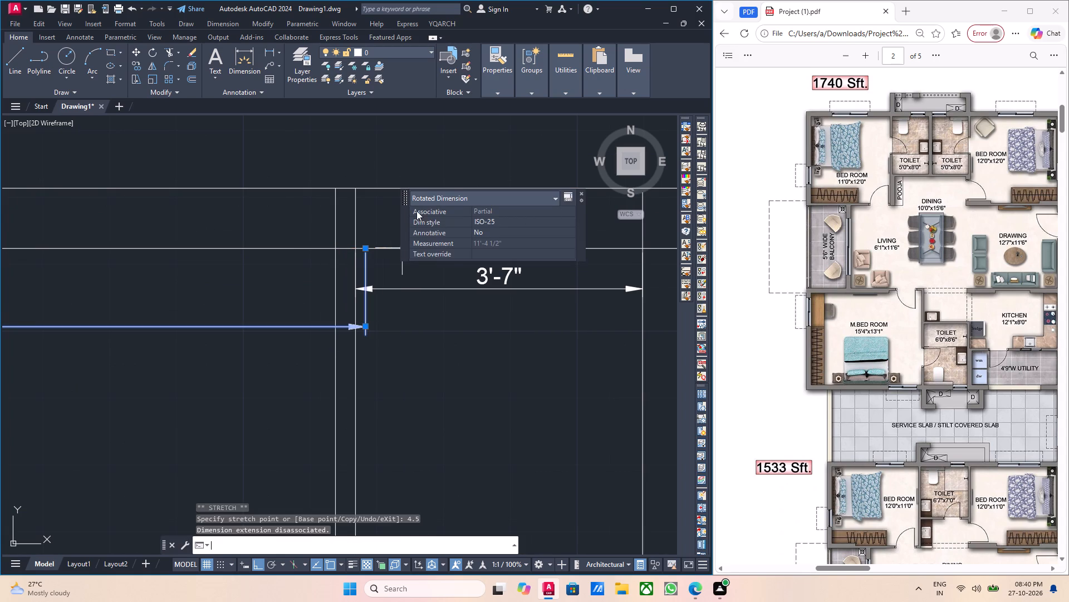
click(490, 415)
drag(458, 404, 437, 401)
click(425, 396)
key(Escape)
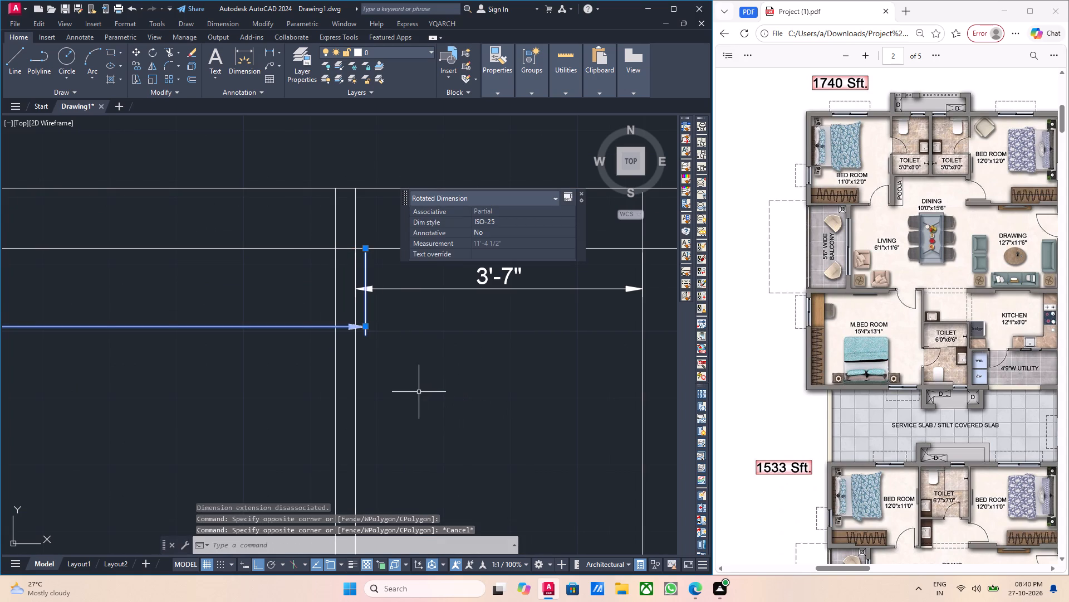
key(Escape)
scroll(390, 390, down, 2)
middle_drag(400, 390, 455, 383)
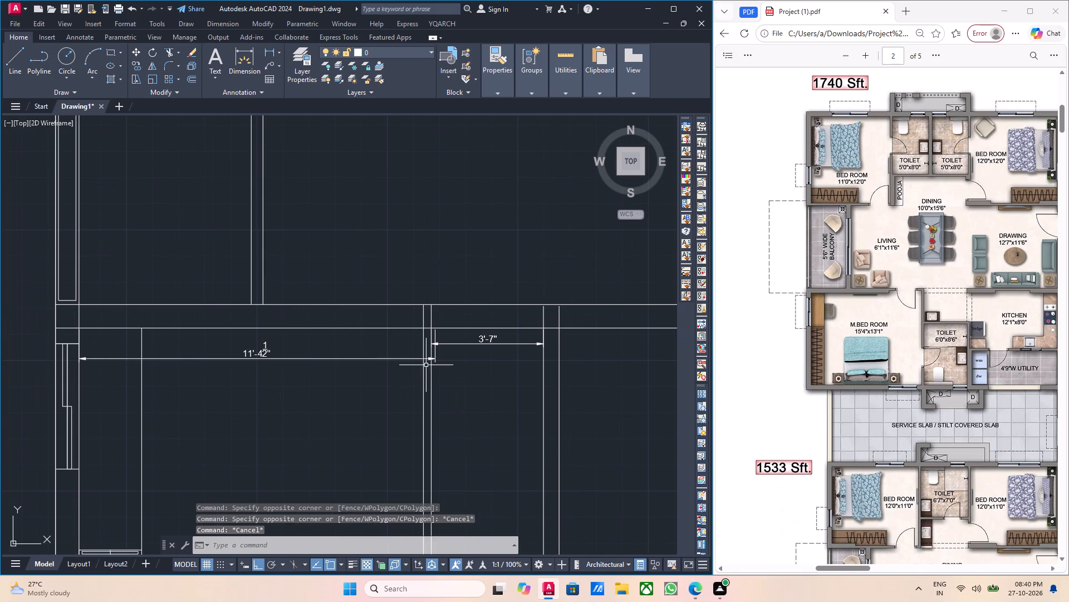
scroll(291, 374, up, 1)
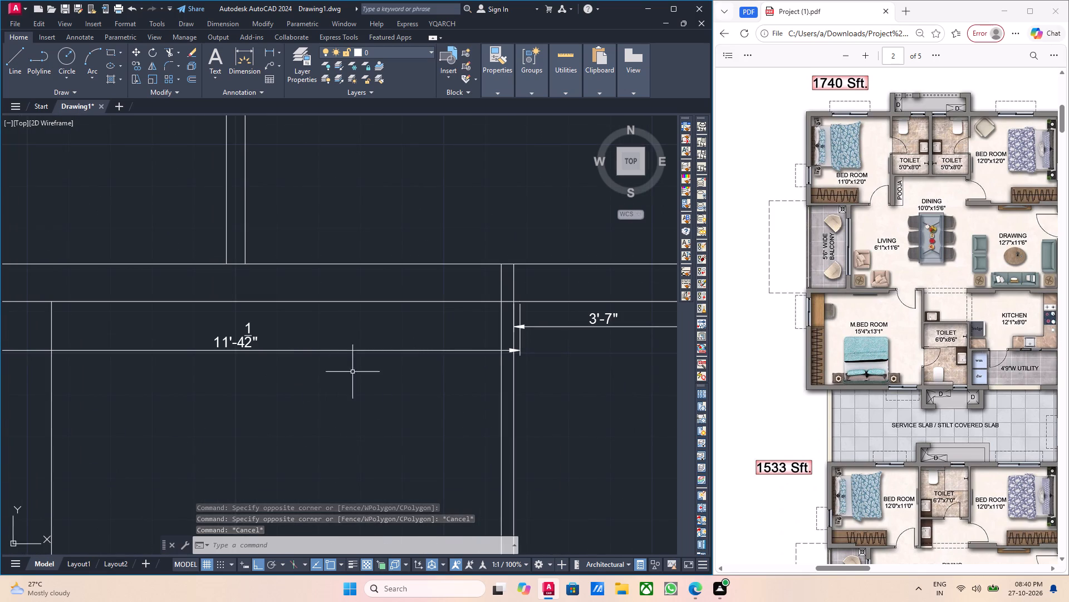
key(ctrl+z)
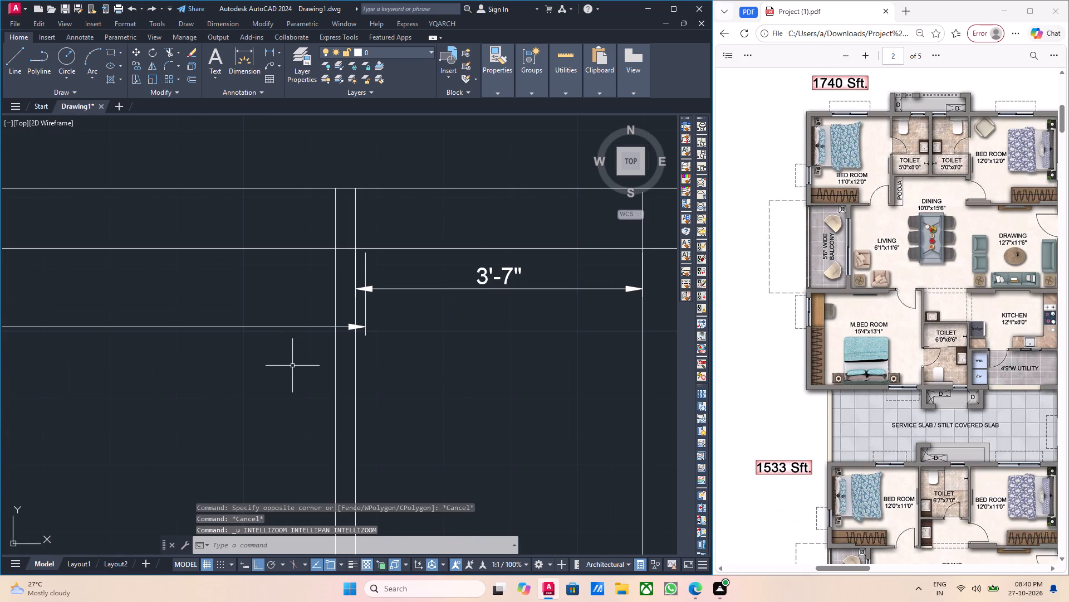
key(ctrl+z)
Stretch the right end of the master bedroom width dimension 4' to the right.
scroll(302, 368, down, 3)
middle_drag(306, 368, 322, 377)
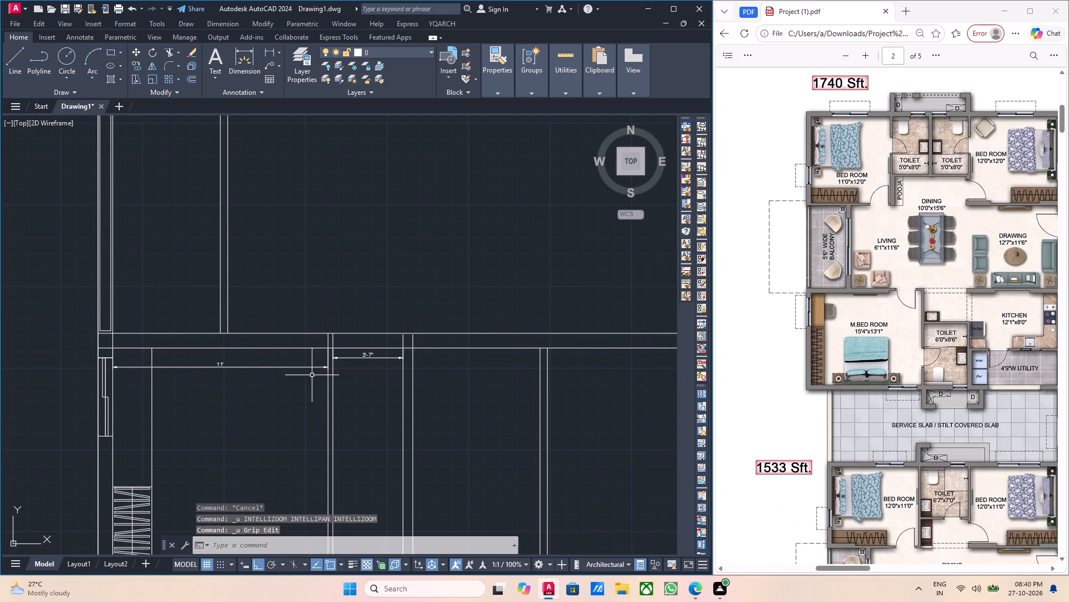
click(310, 375)
click(286, 366)
scroll(339, 355, up, 2)
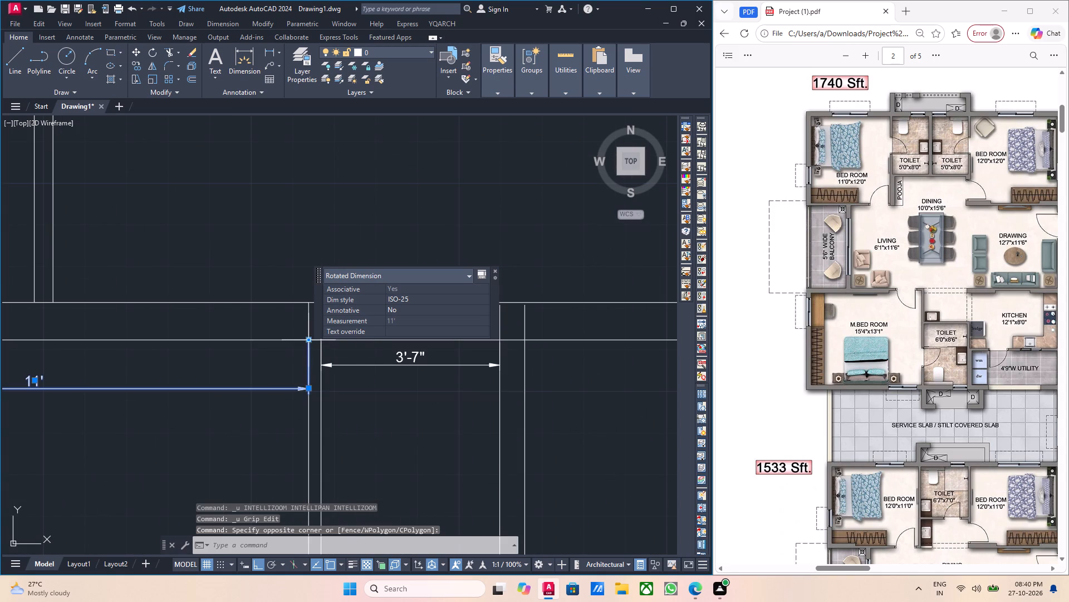
click(308, 341)
text(4')
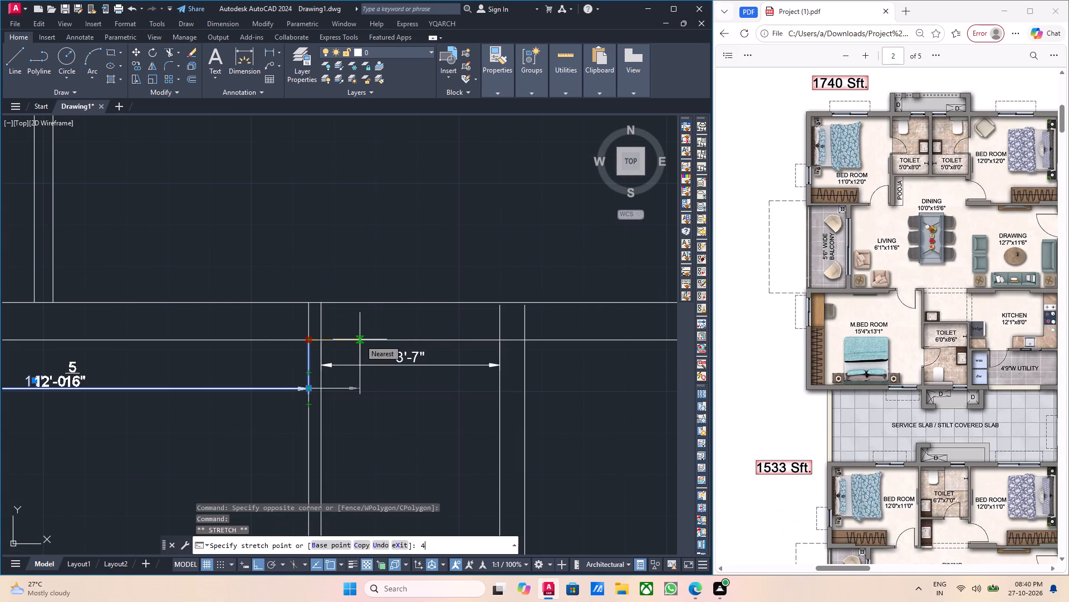
key(period)
key(BackSpace)
key(Return)
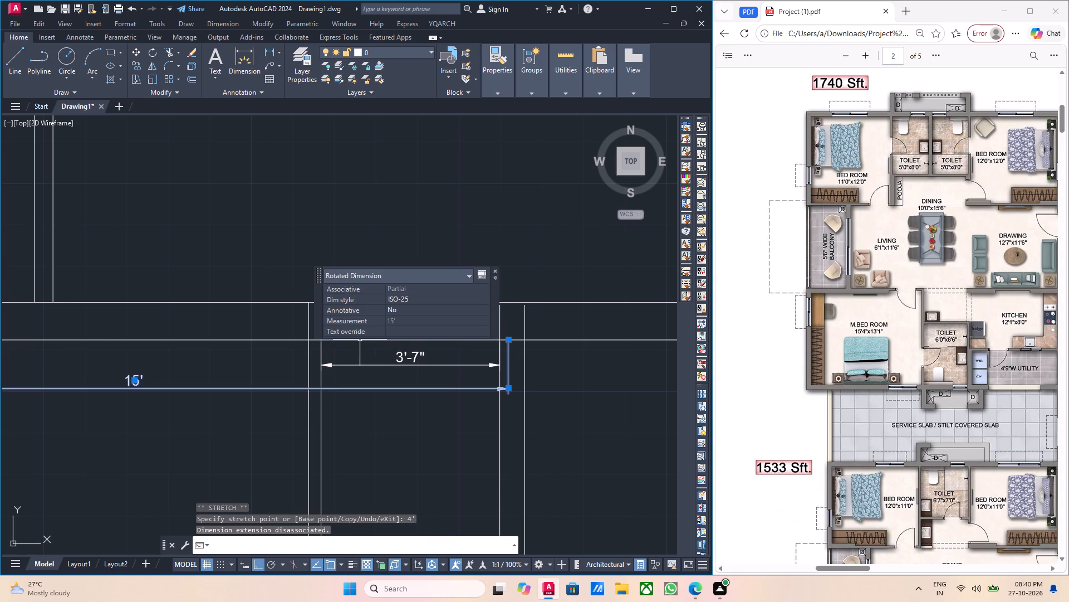
click(439, 475)
key(Escape)
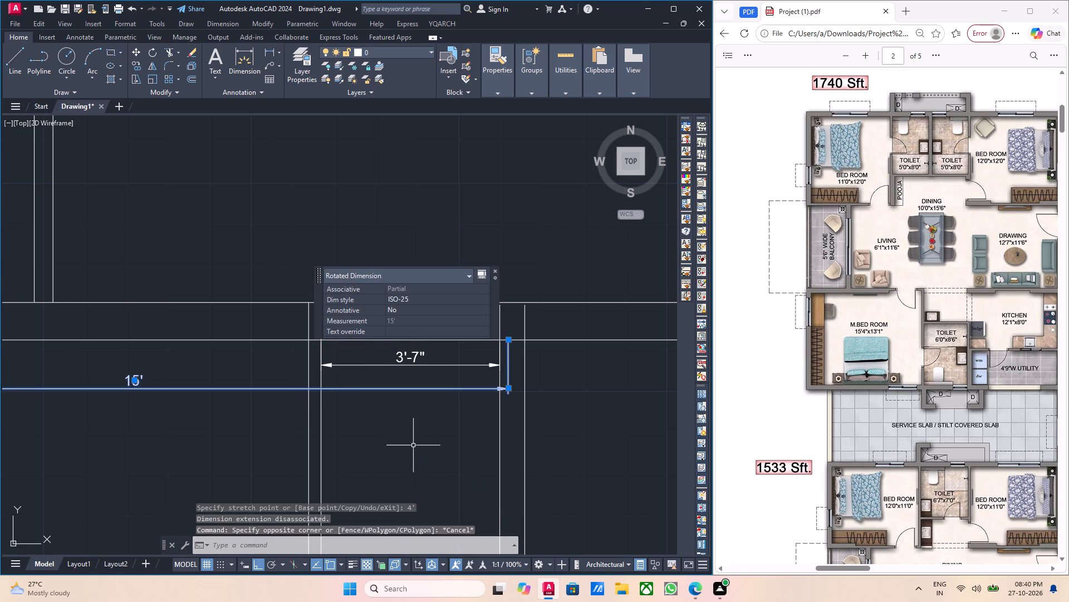
Stretch the right end of the master bedroom width dimension a further 4 inches to the right.
middle_drag(486, 420, 463, 470)
key(Escape)
scroll(503, 419, up, 2)
click(453, 347)
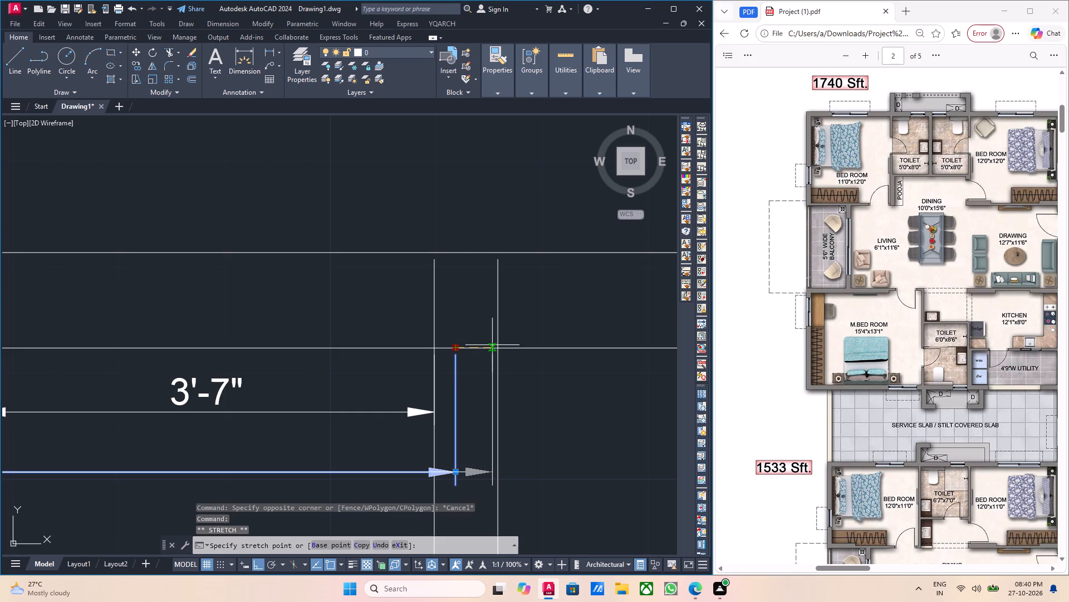
key(4)
key(Return)
key(Escape)
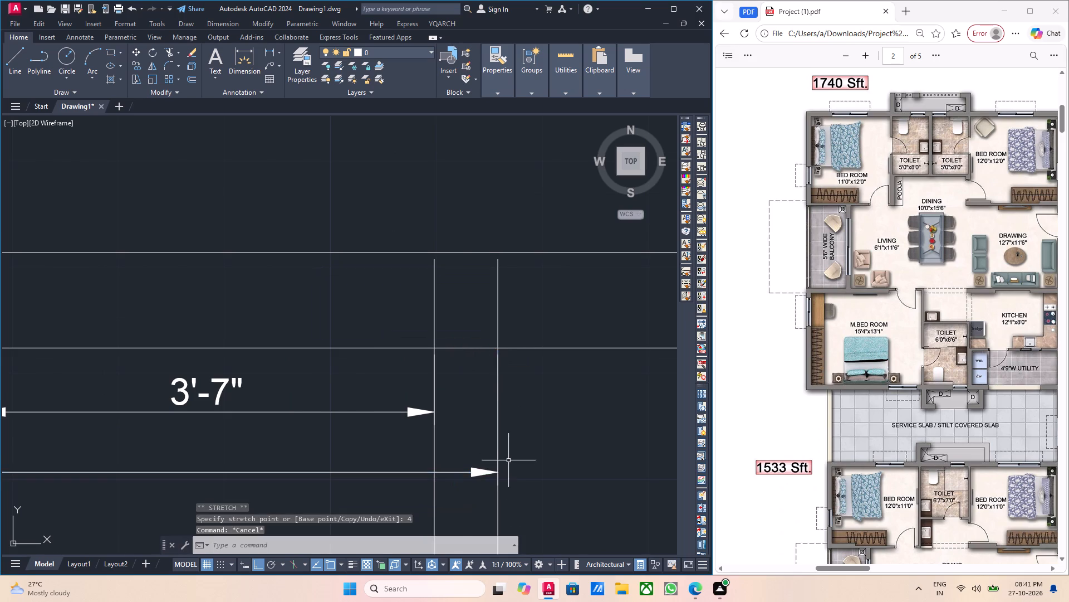
Erase both vertical wall rays near the right end of the stretched bedroom width dimension.
scroll(506, 465, down, 1)
middle_drag(506, 464, 462, 367)
scroll(462, 367, down, 2)
middle_drag(470, 335, 470, 367)
scroll(465, 366, up, 3)
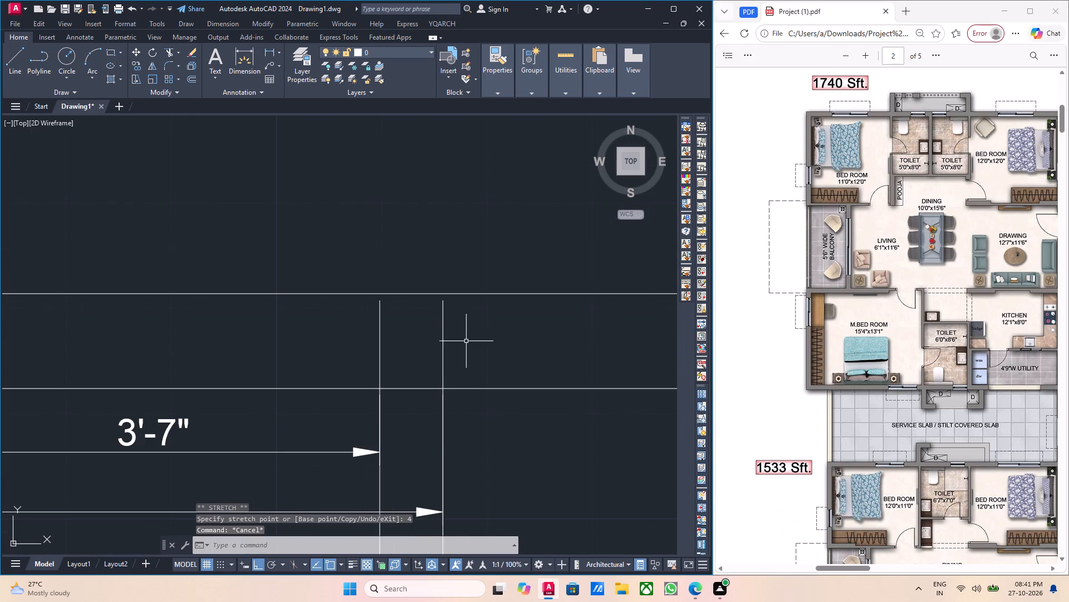
click(464, 339)
click(366, 327)
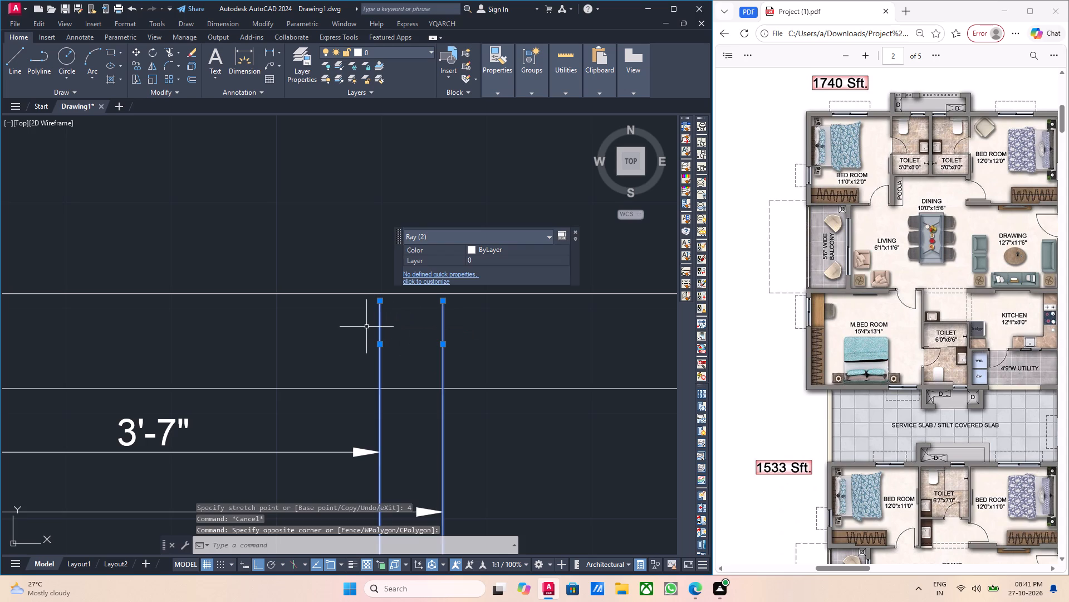
key(Delete)
Erase the 3'-7" dimension to the right of the thinned bedroom wall.
scroll(366, 327, down, 2)
middle_click(404, 379)
scroll(383, 377, up, 2)
click(369, 390)
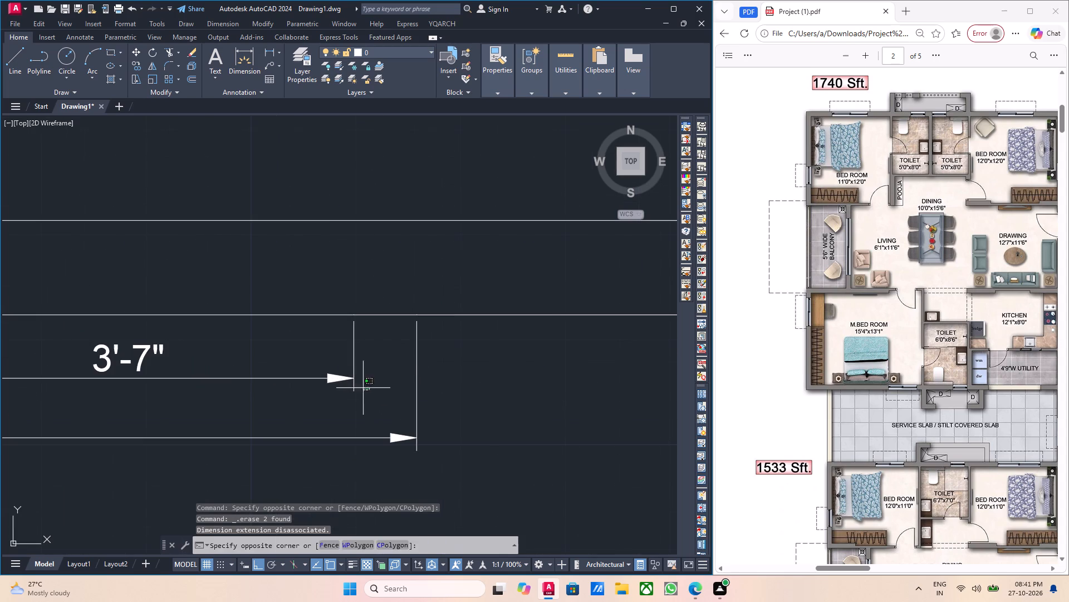
click(337, 378)
key(Delete)
scroll(337, 378, down, 3)
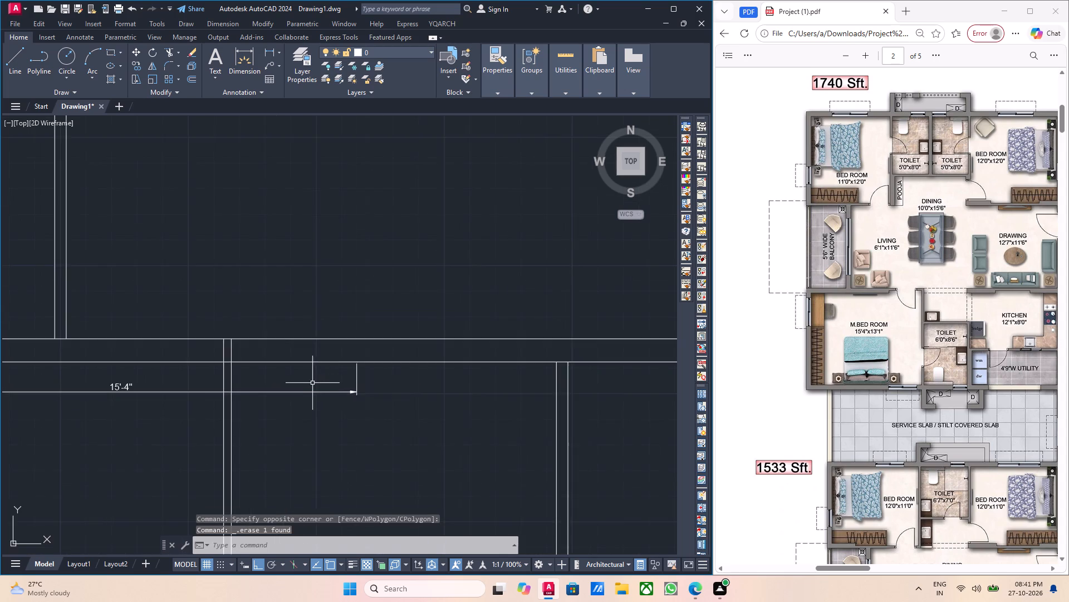
Move the pair of vertical wall rays from inside the master bedroom to the right end of its 15'-4" width dimension.
middle_drag(313, 383, 421, 376)
scroll(318, 383, up, 2)
drag(384, 373, 370, 371)
click(323, 365)
middle_drag(447, 384, 444, 384)
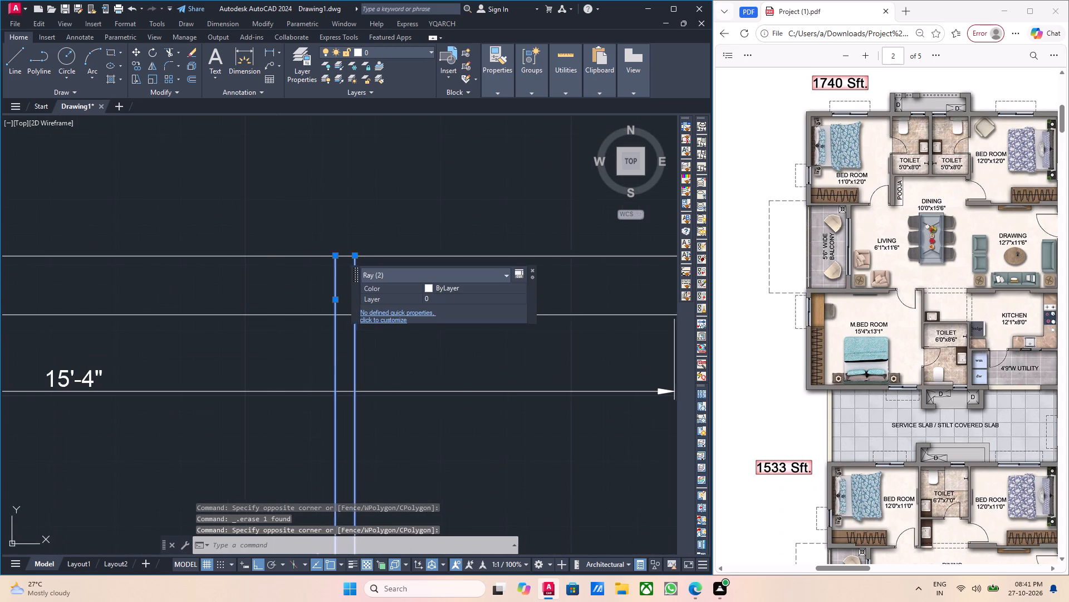
middle_drag(444, 384, 371, 386)
key(m)
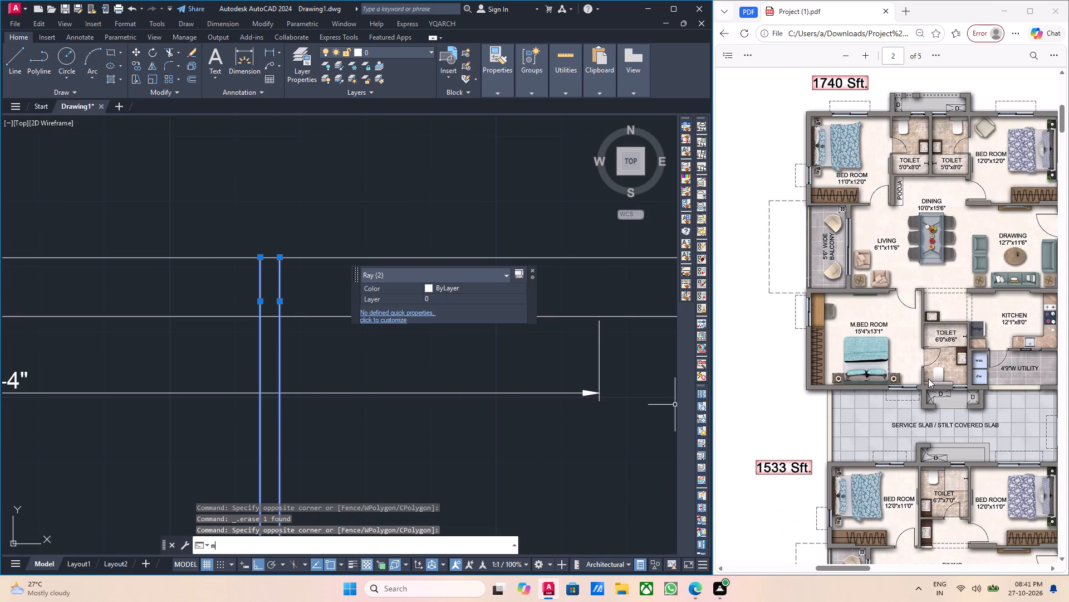
key(Return)
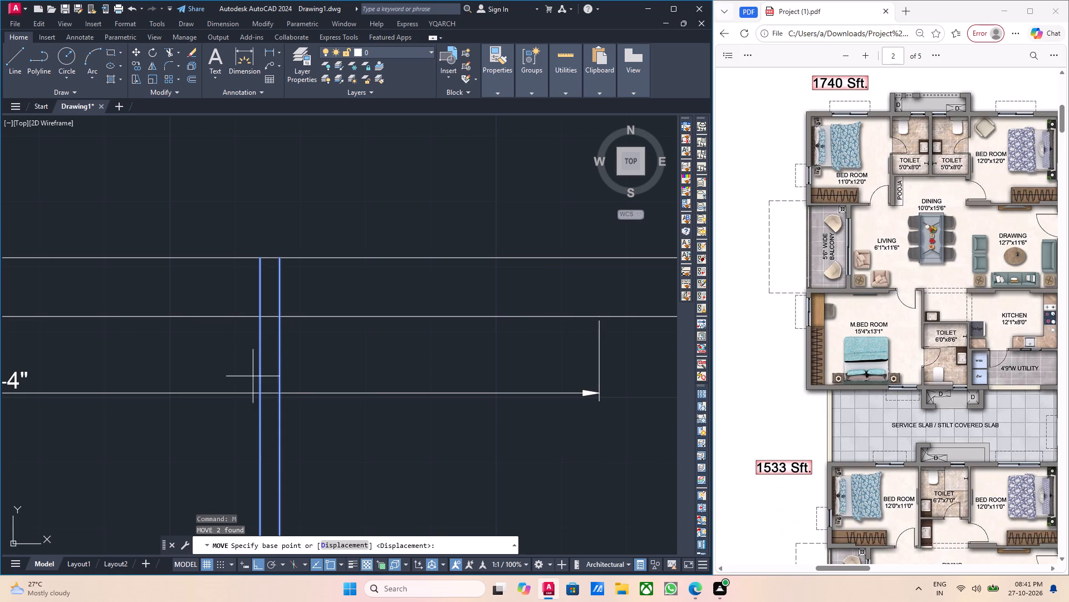
click(259, 393)
middle_drag(567, 397, 470, 387)
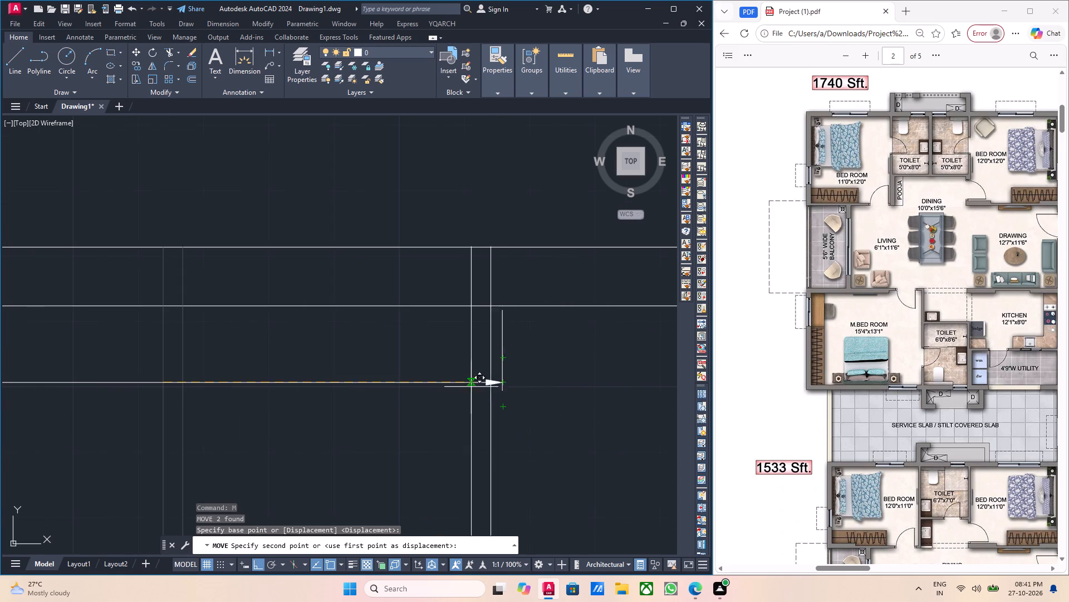
scroll(503, 386, up, 6)
click(548, 385)
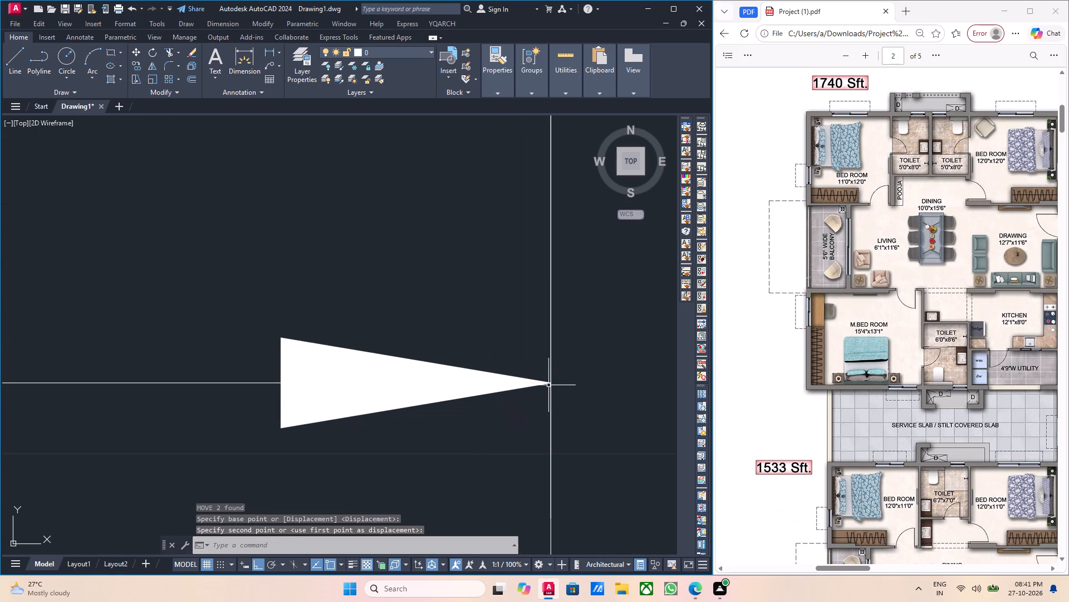
scroll(555, 394, down, 8)
key(Escape)
Add a linear dimension for the toilet's clear width, from the moved bedroom wall to the next vertical wall on its right.
scroll(546, 398, down, 2)
middle_drag(566, 414, 483, 365)
middle_drag(513, 392, 491, 379)
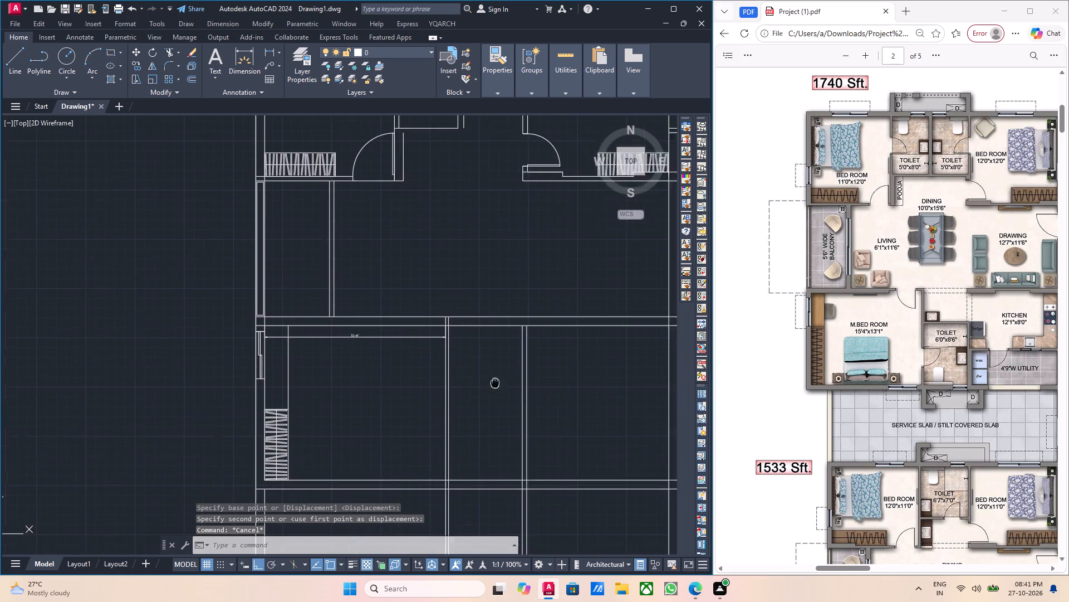
middle_drag(491, 379, 467, 346)
key(Escape)
scroll(414, 312, up, 1)
scroll(241, 324, up, 1)
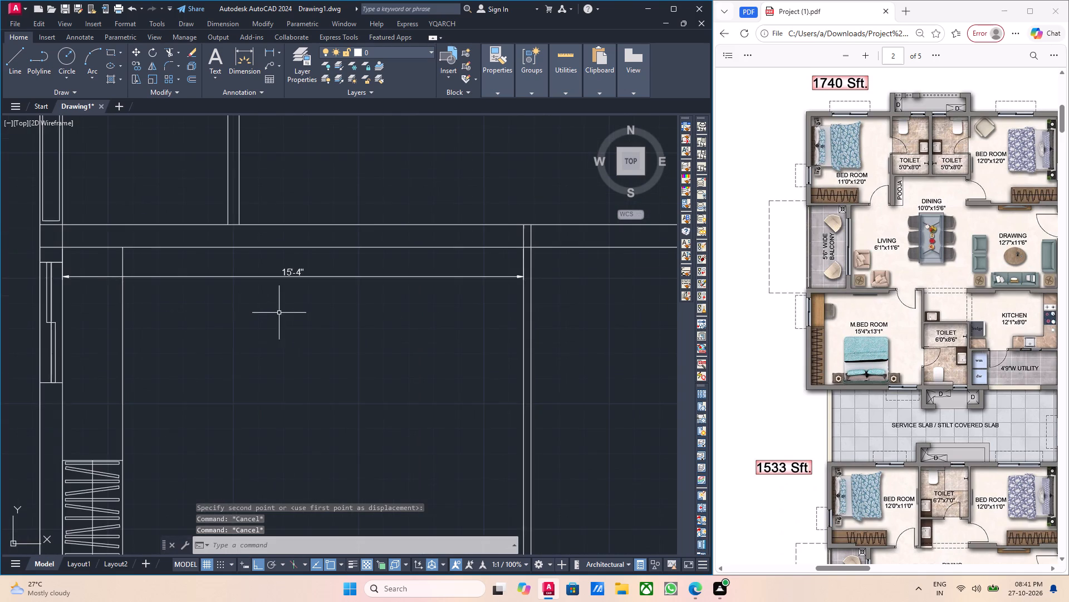
middle_drag(265, 316, 158, 356)
middle_drag(330, 329, 263, 332)
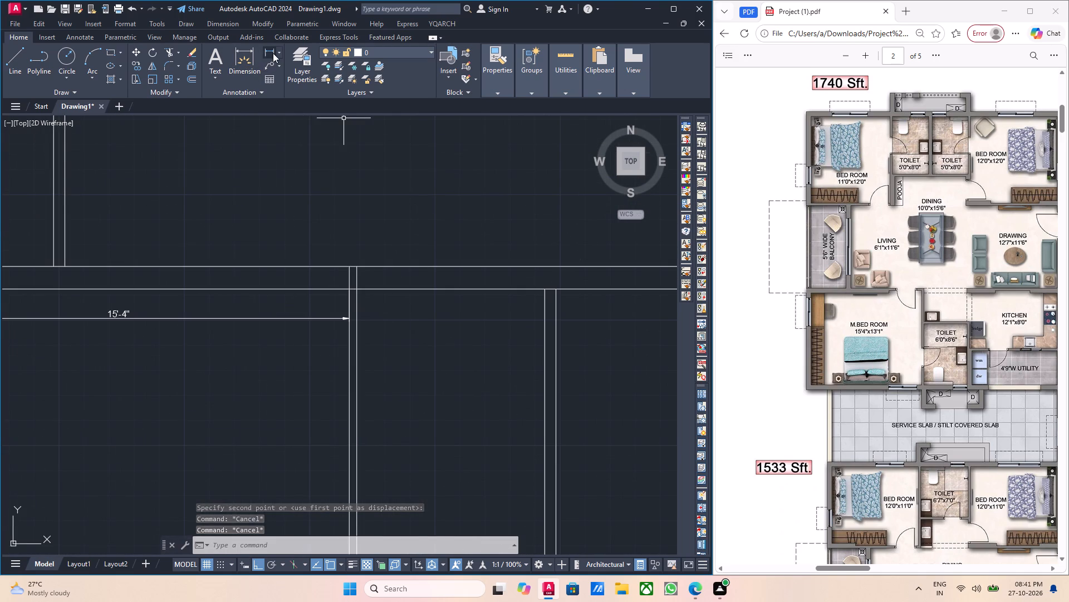
click(273, 53)
scroll(365, 300, up, 3)
click(331, 252)
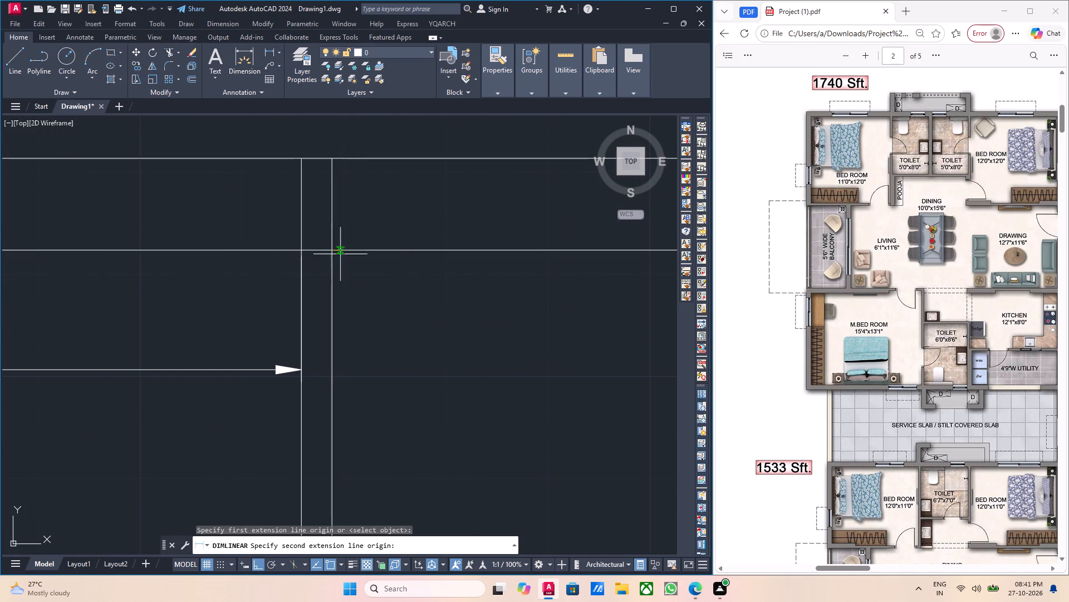
scroll(403, 280, down, 3)
middle_drag(551, 296, 509, 299)
scroll(518, 276, up, 3)
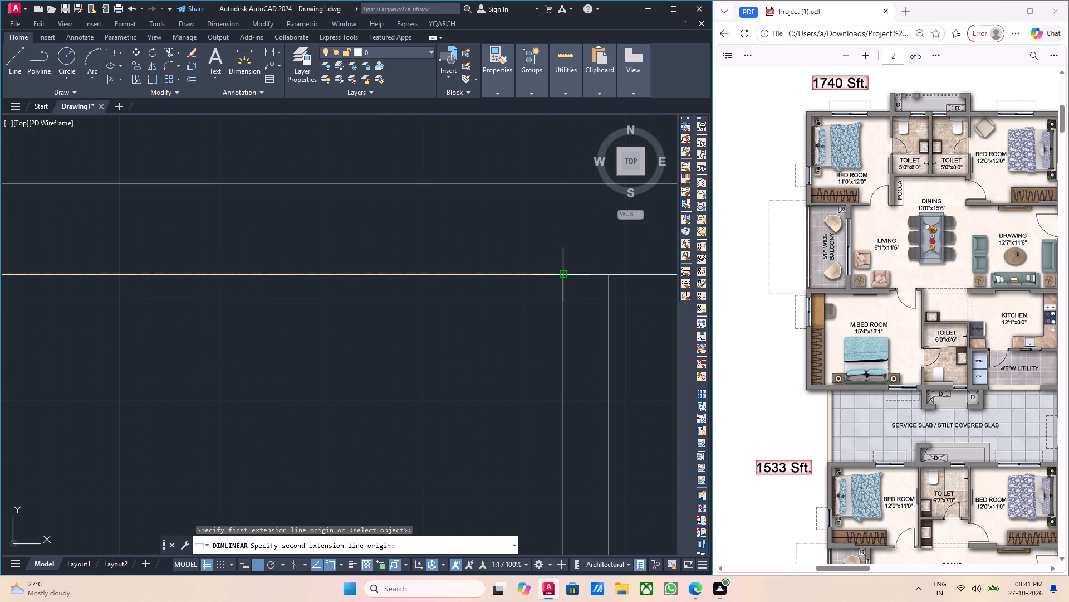
click(562, 276)
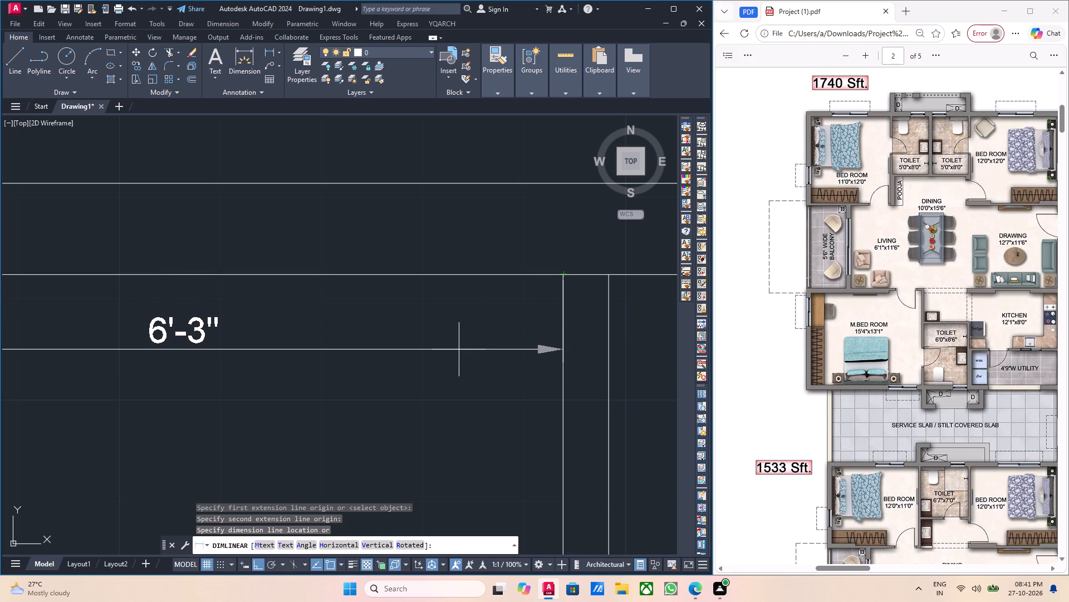
click(428, 372)
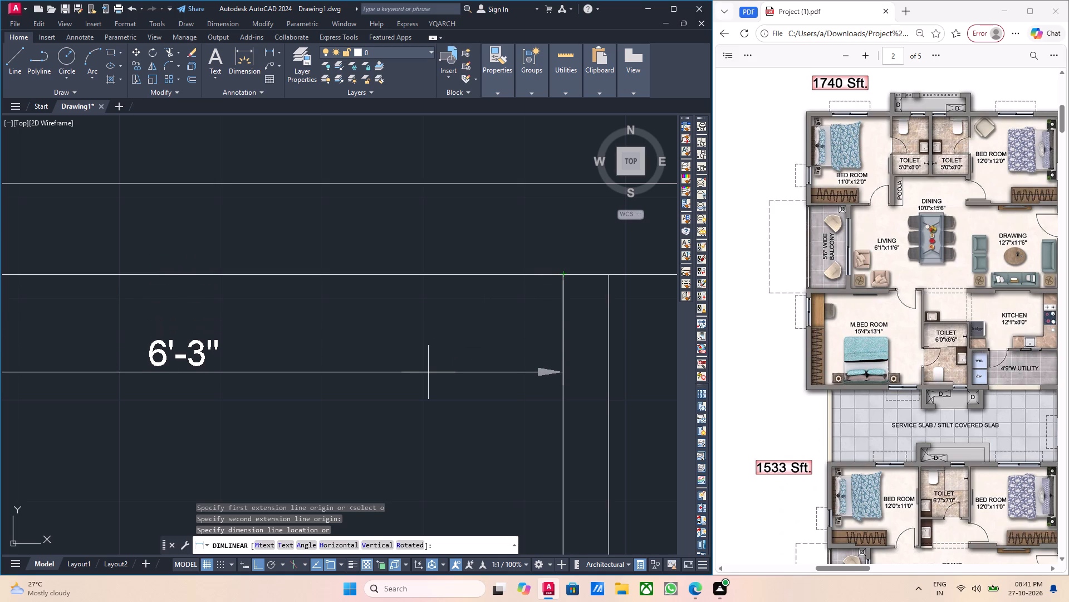
scroll(428, 372, down, 2)
middle_drag(479, 412, 404, 384)
middle_drag(414, 371, 404, 342)
key(Escape)
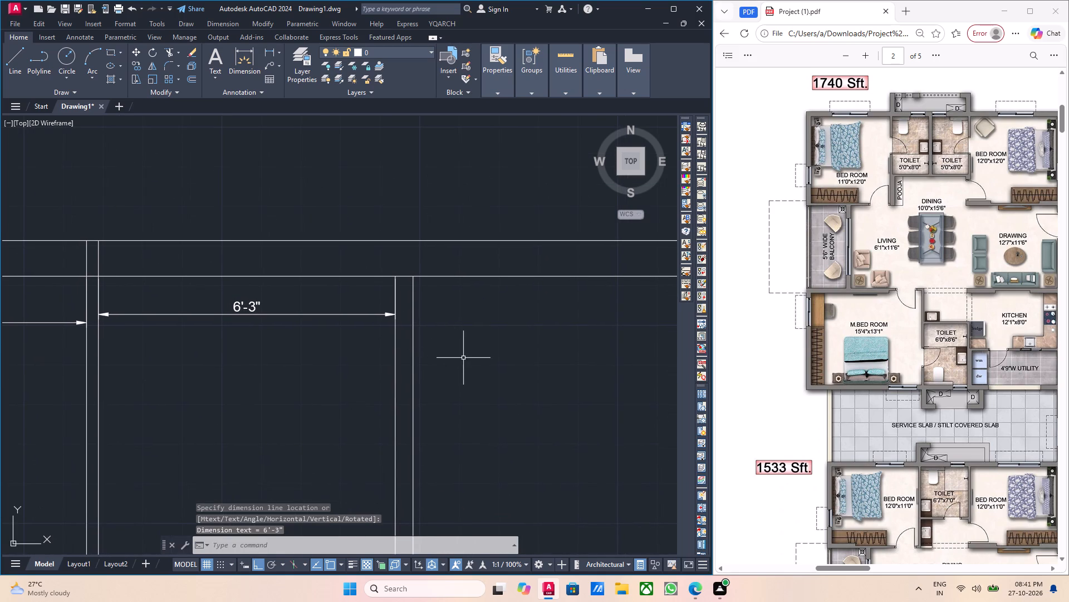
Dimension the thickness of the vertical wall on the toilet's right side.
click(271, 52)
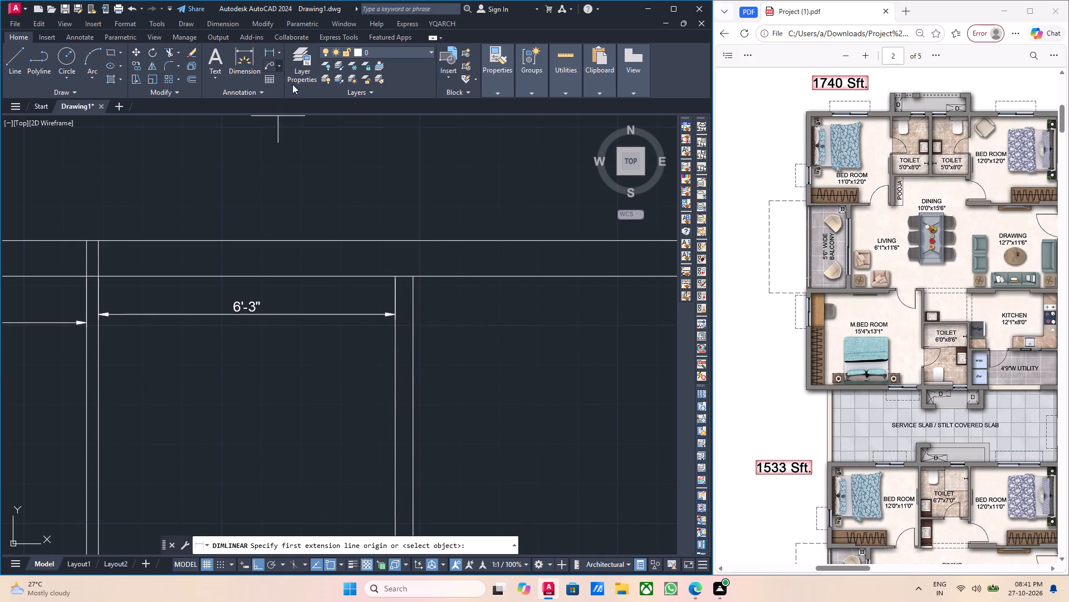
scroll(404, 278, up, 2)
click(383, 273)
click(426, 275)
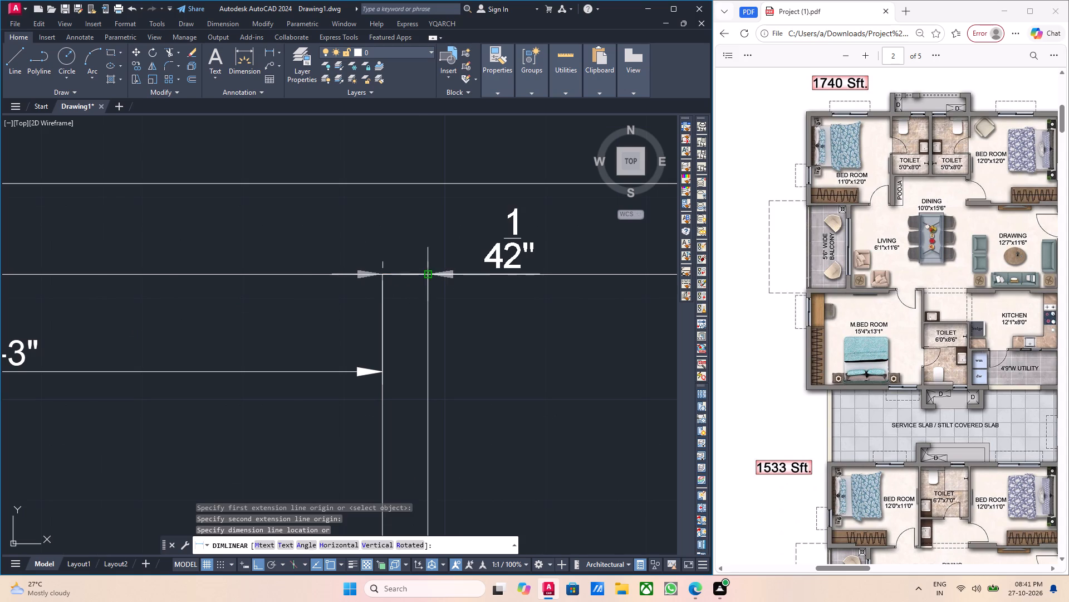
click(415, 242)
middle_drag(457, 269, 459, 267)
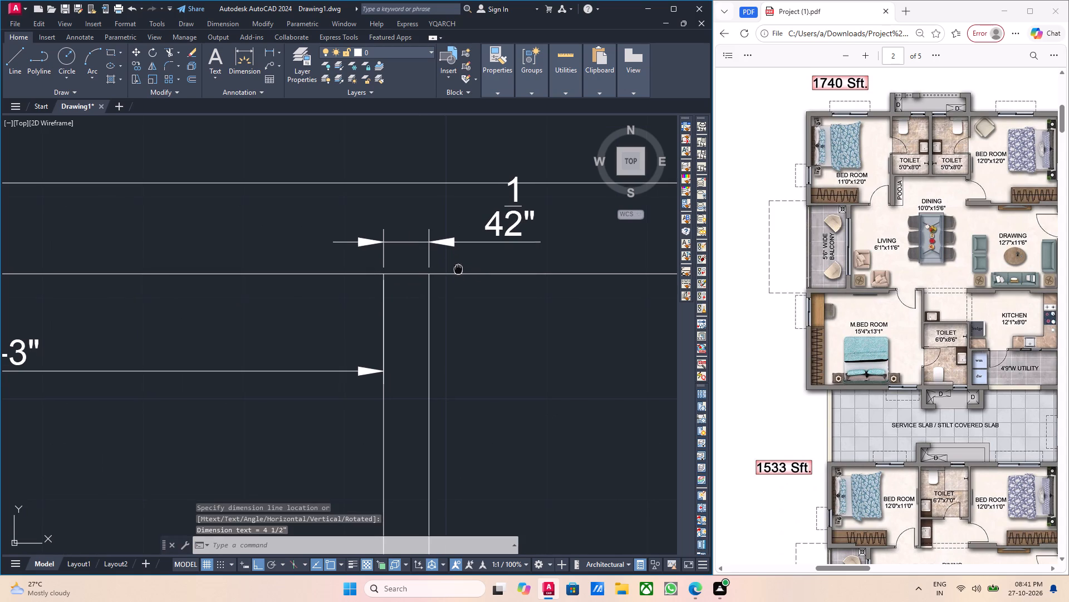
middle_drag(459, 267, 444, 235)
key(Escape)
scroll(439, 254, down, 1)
Move both rays of the toilet's right wall 3" to the left.
click(435, 289)
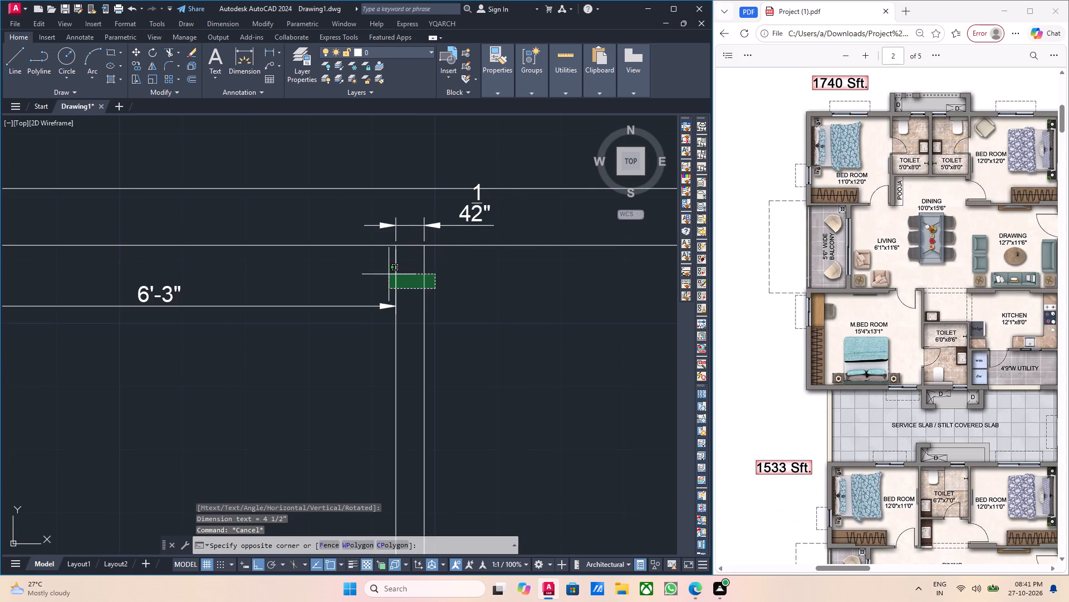
click(389, 274)
middle_click(490, 315)
key(Escape)
drag(483, 370, 457, 369)
click(386, 368)
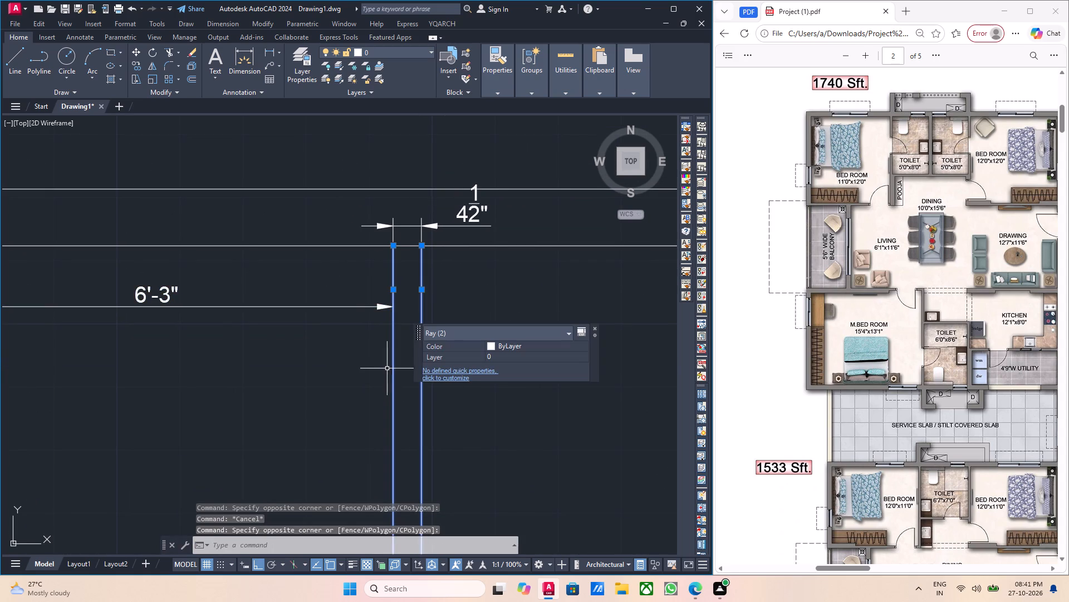
middle_drag(481, 392, 457, 392)
key(m)
key(Return)
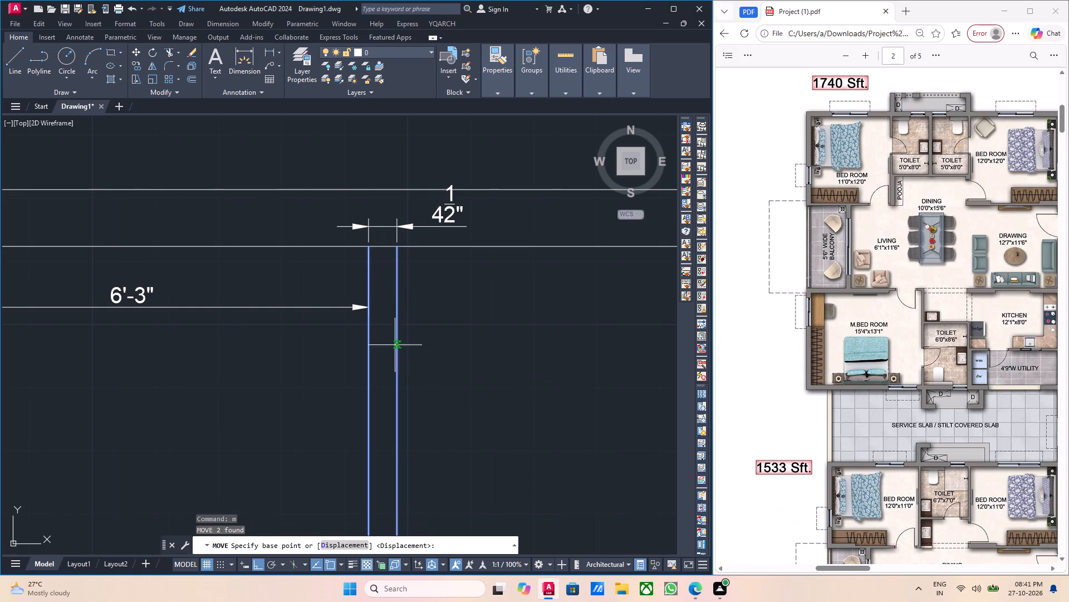
click(371, 246)
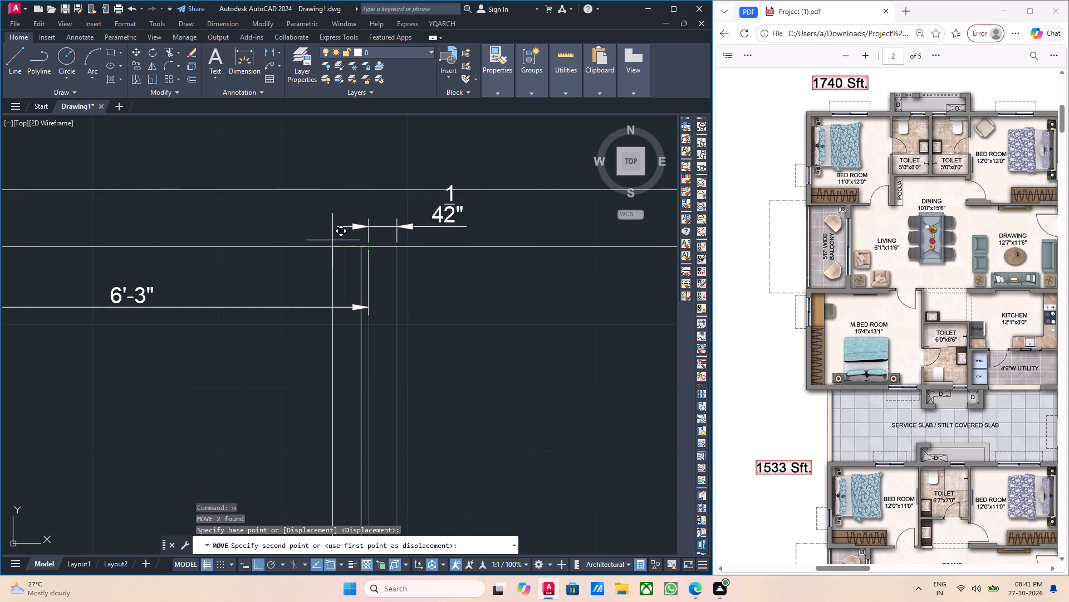
key(3)
key(Return)
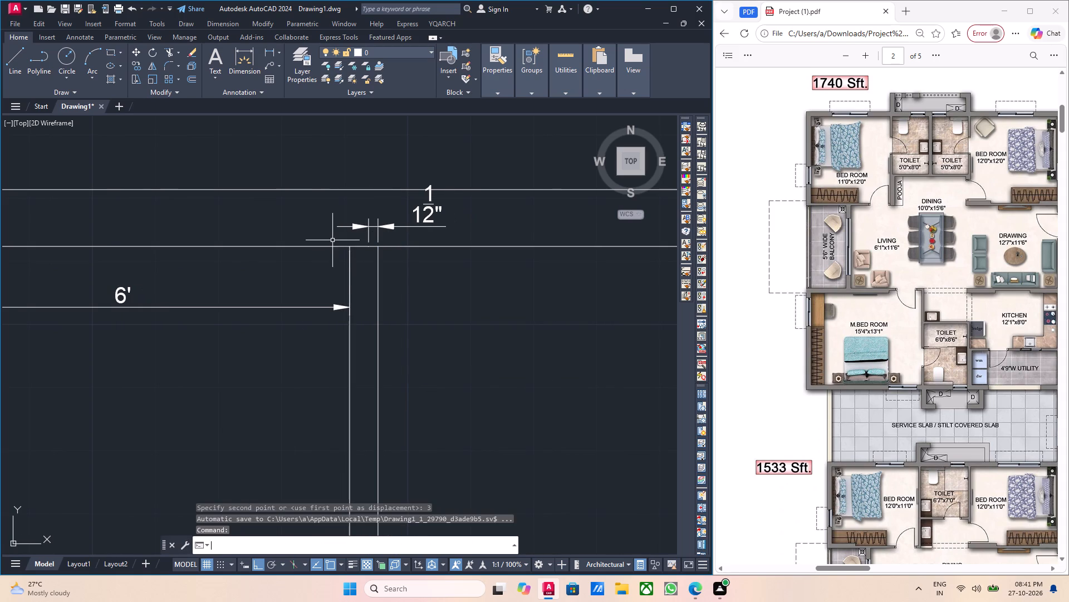
key(Escape)
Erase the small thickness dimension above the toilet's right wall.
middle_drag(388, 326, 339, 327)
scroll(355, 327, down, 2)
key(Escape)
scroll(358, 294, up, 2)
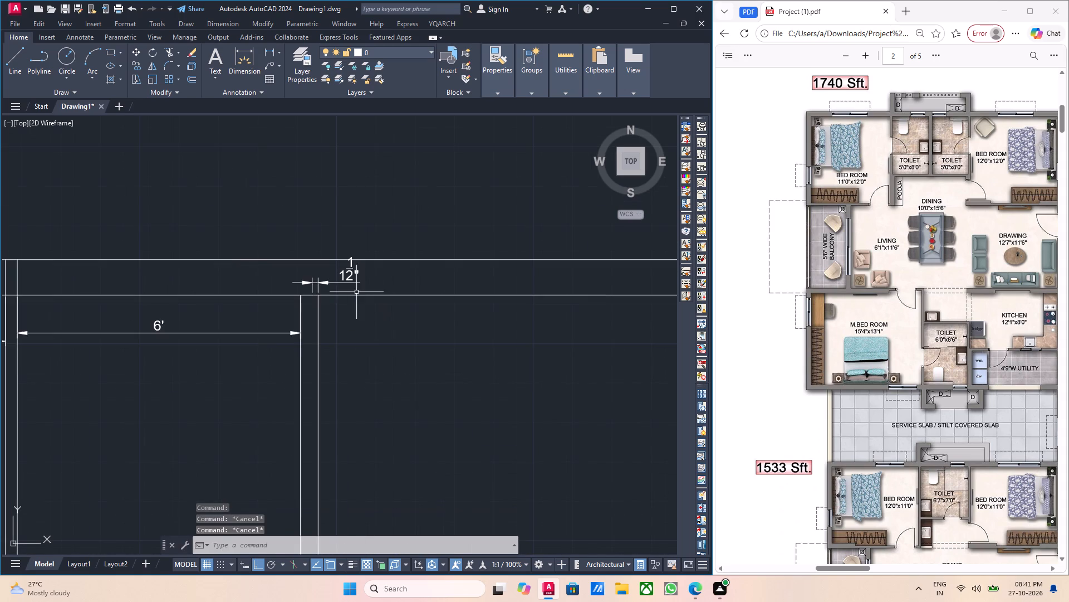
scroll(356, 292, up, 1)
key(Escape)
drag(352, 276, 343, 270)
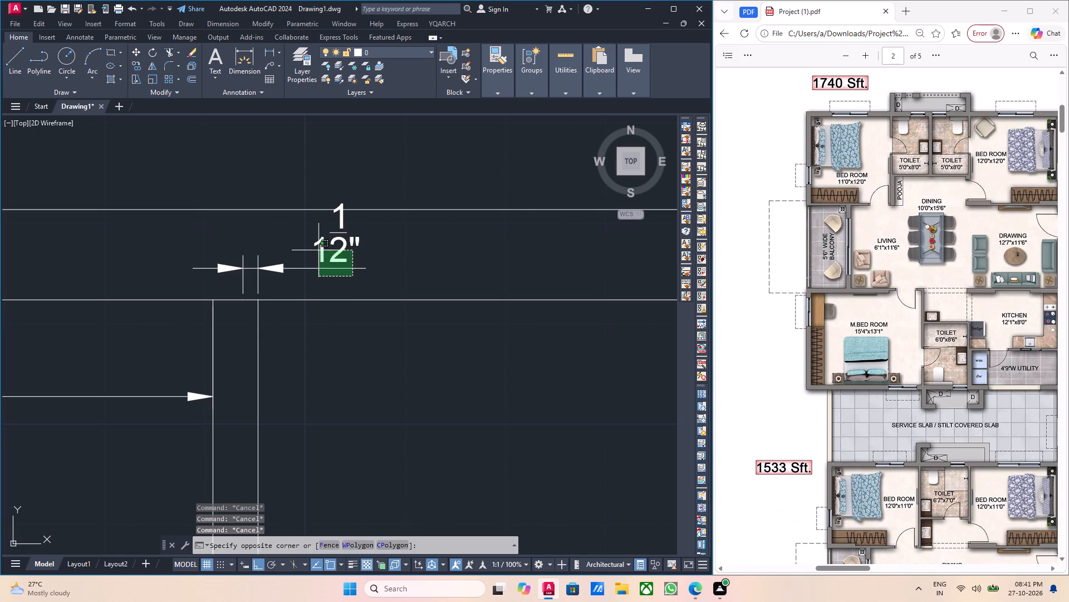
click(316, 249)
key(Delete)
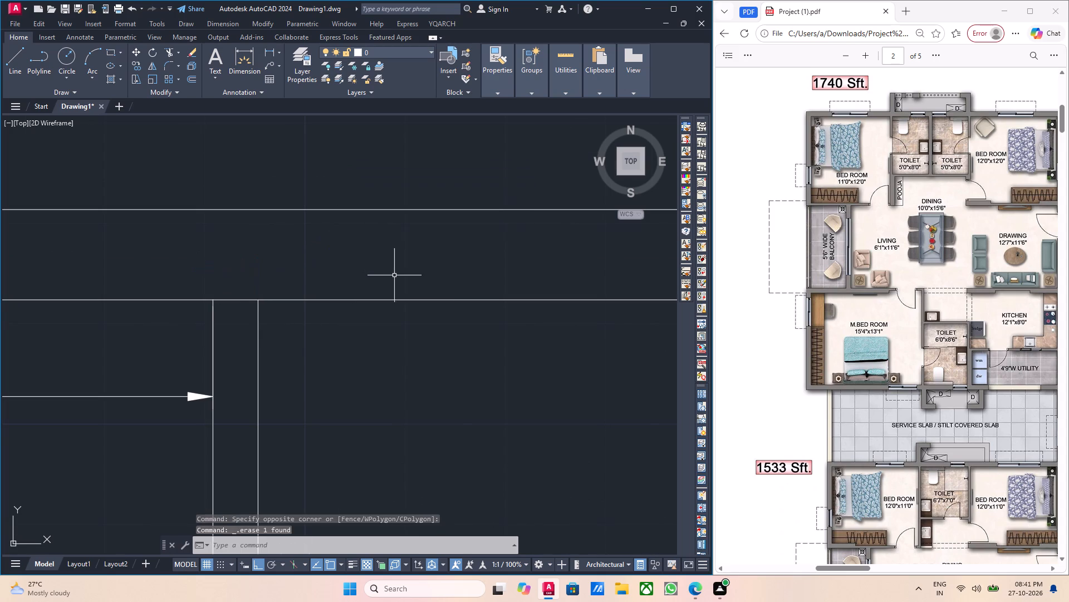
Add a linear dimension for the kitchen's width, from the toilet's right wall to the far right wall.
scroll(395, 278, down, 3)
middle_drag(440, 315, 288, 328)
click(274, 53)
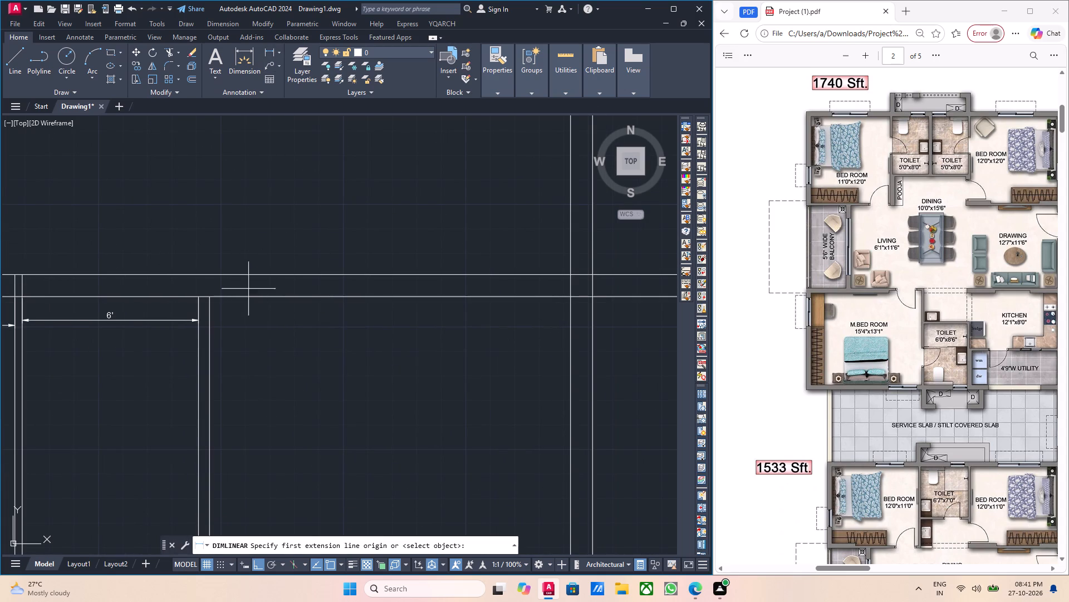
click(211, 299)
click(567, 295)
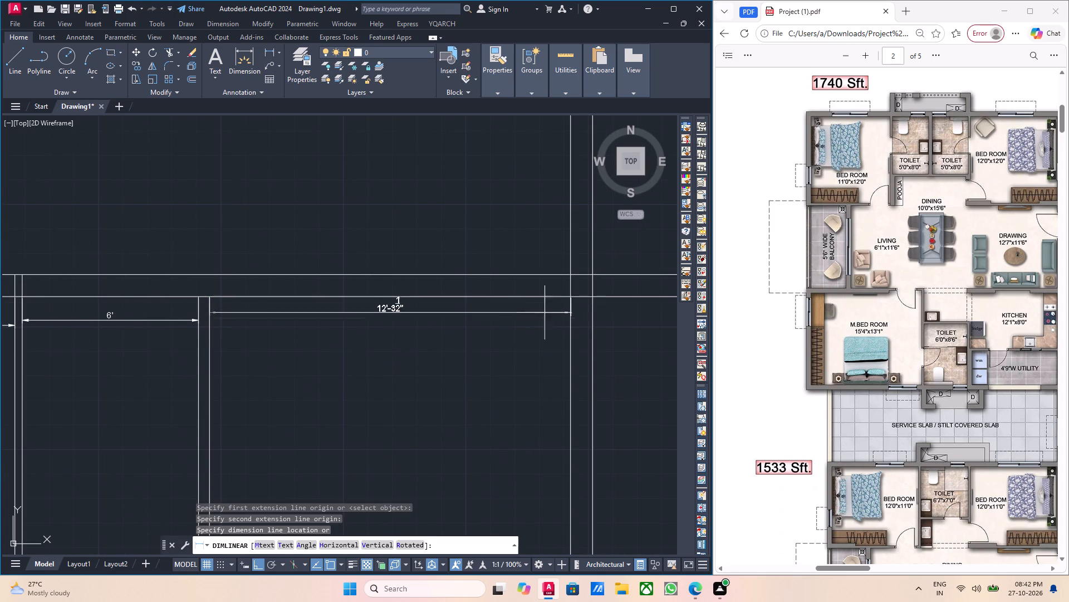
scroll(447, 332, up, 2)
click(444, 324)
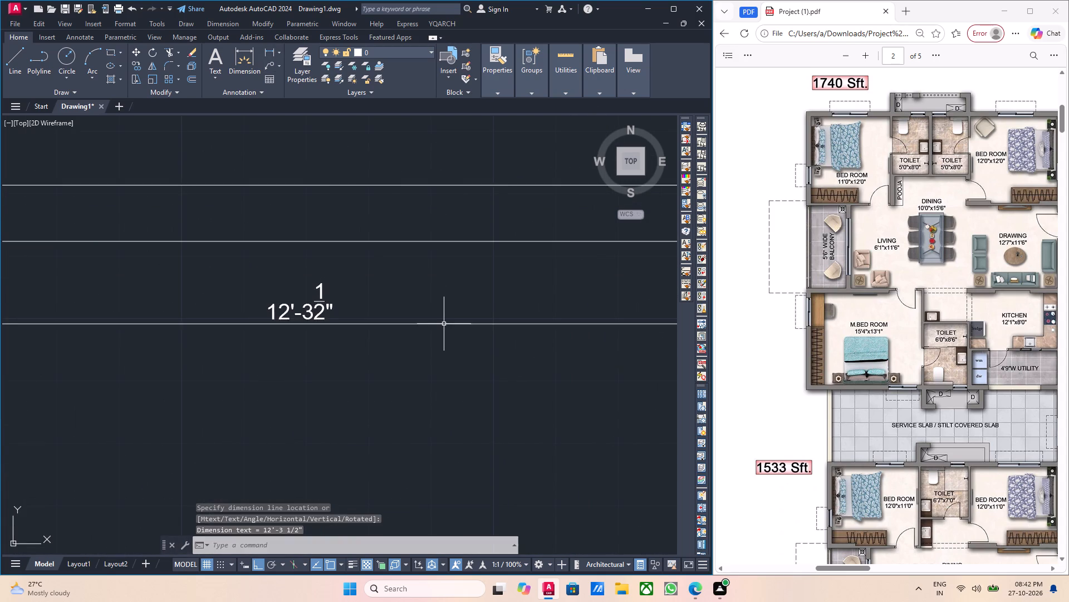
Erase the outer ray of the toilet's right wall together with the kitchen width dimension attached to it.
scroll(444, 324, down, 3)
middle_drag(429, 333, 463, 327)
middle_drag(422, 336, 481, 322)
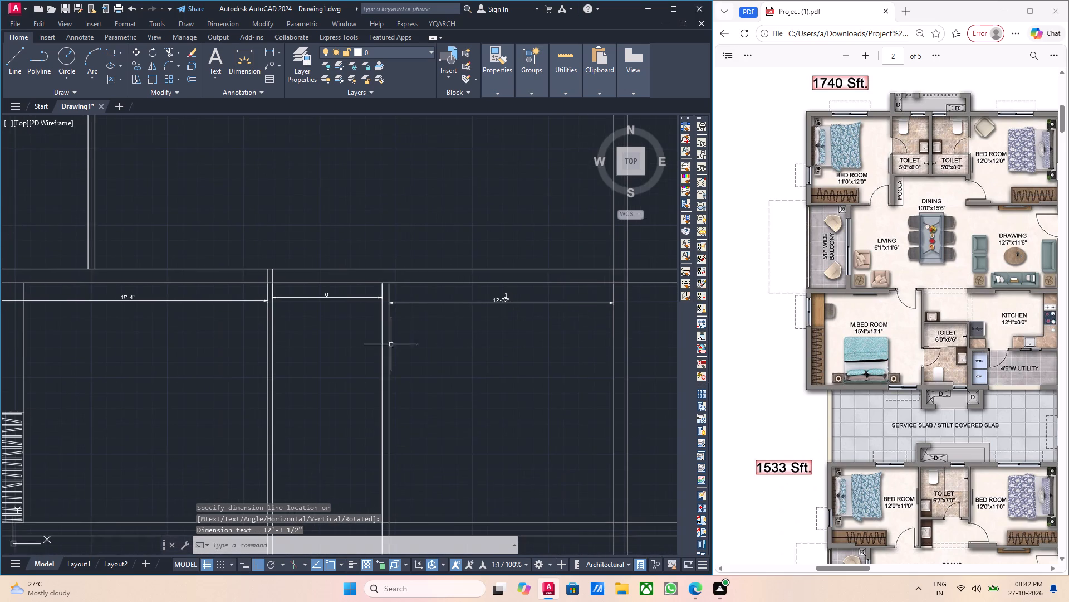
scroll(390, 344, up, 2)
middle_drag(396, 336, 413, 375)
scroll(405, 338, up, 1)
middle_drag(414, 349, 420, 385)
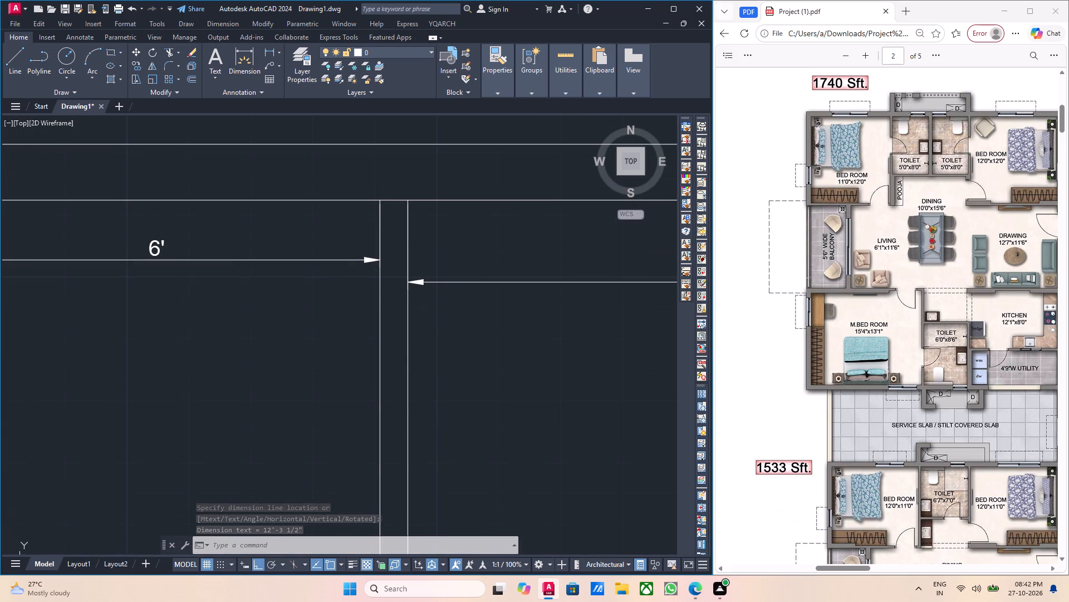
click(411, 253)
click(398, 250)
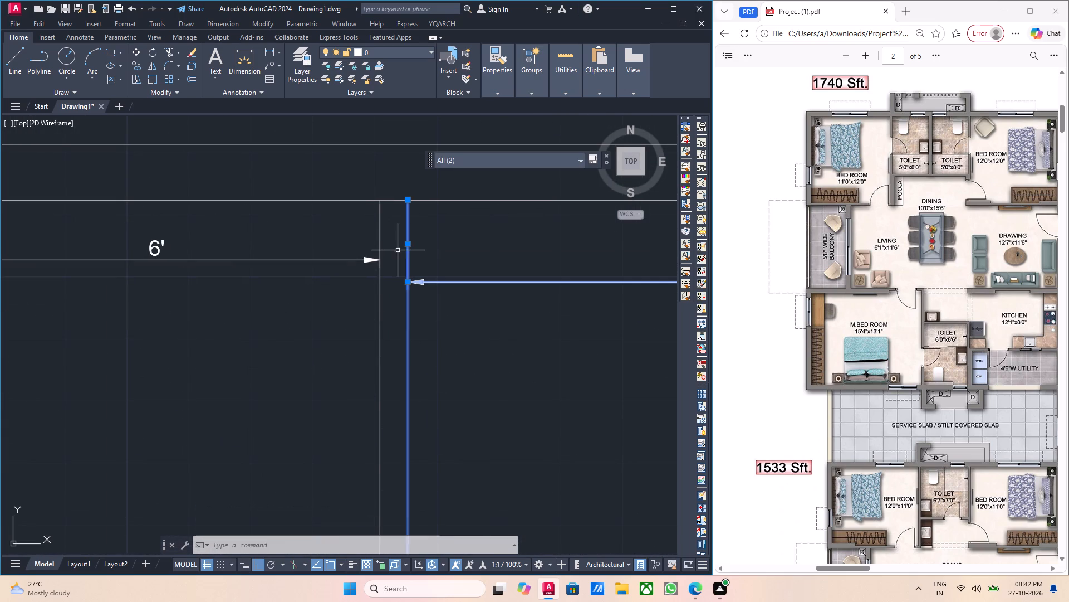
middle_drag(458, 268, 438, 275)
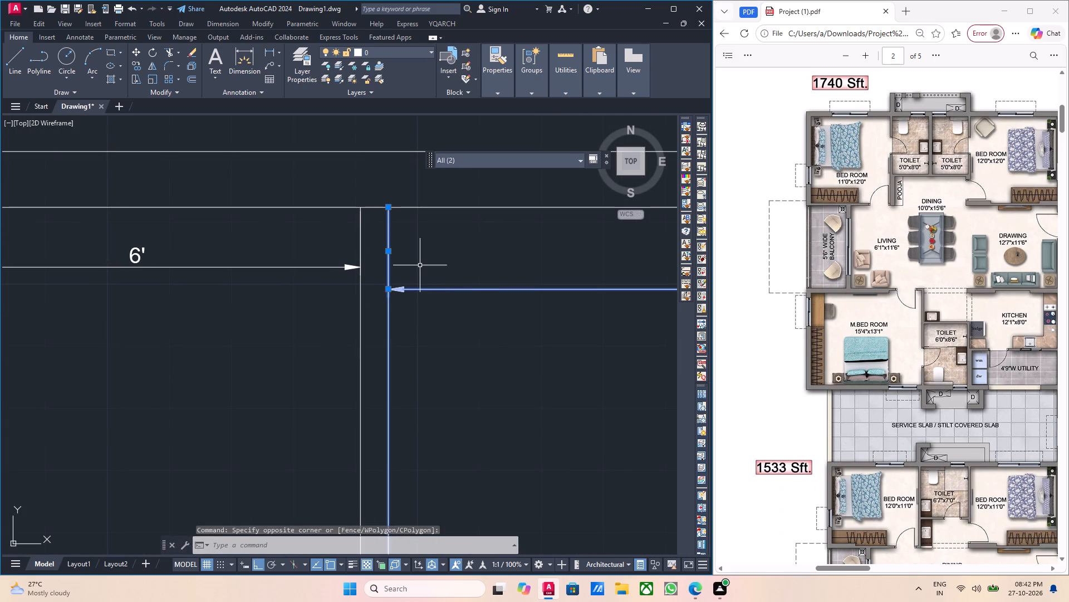
key(Delete)
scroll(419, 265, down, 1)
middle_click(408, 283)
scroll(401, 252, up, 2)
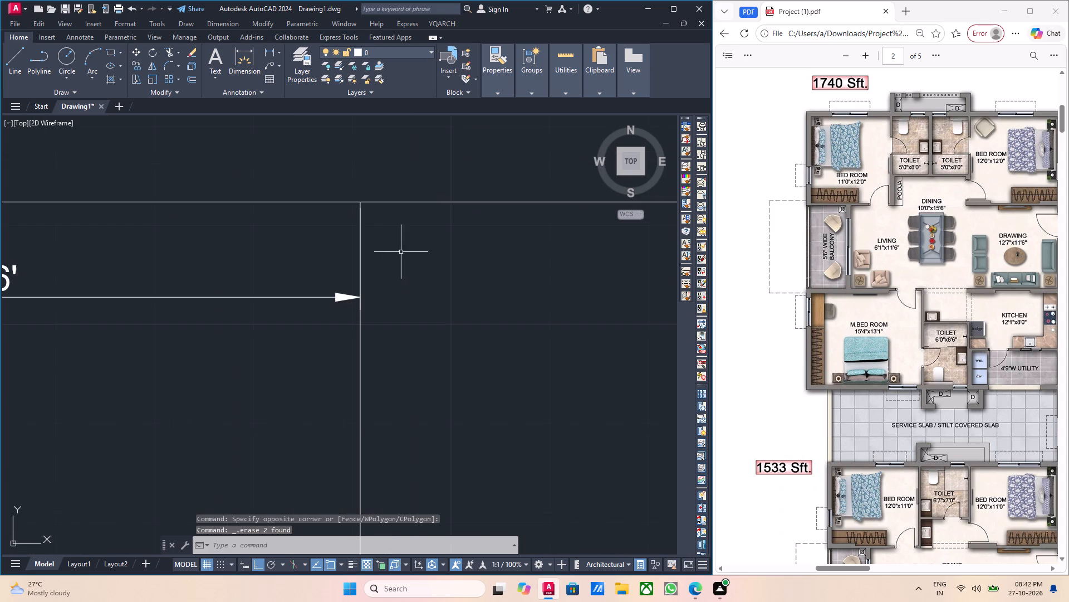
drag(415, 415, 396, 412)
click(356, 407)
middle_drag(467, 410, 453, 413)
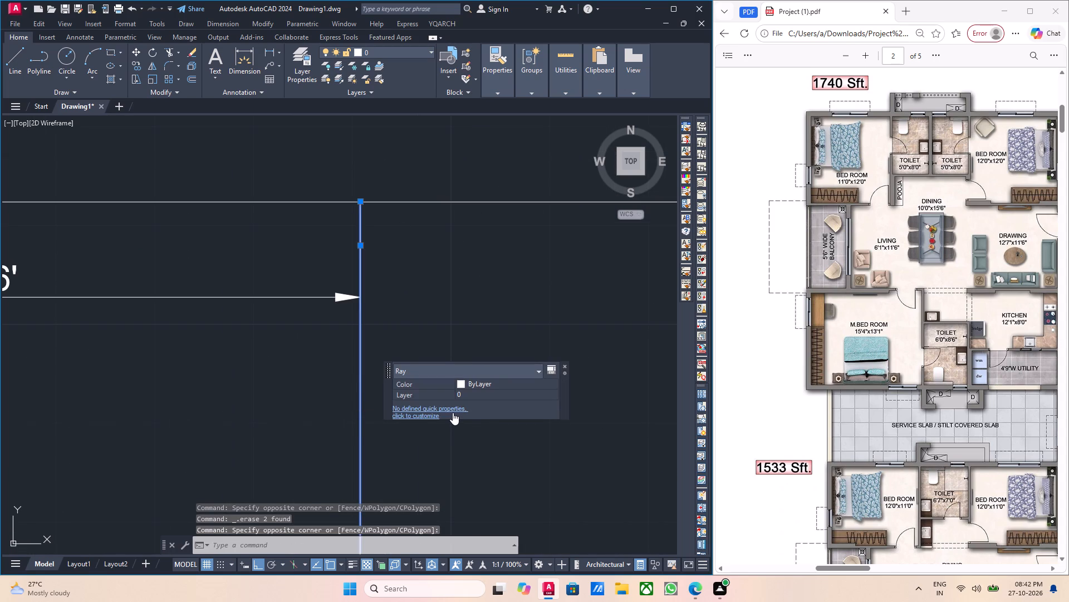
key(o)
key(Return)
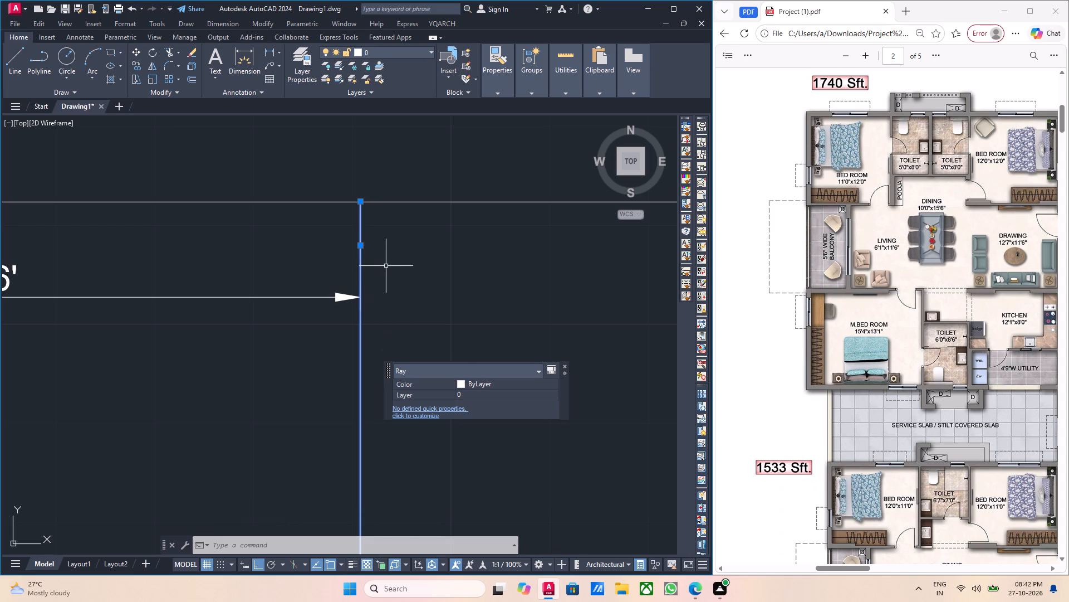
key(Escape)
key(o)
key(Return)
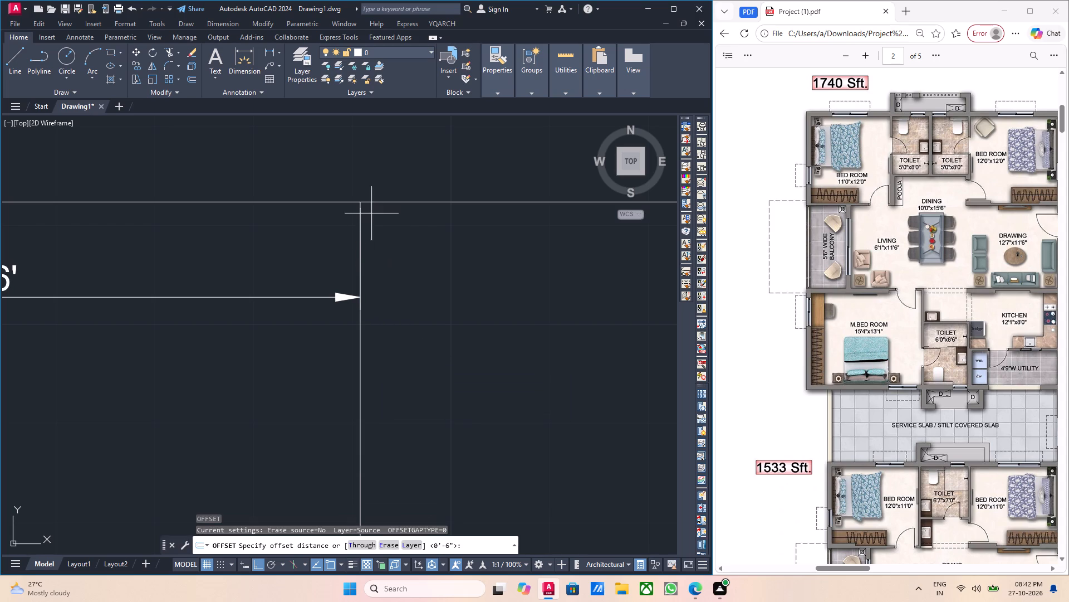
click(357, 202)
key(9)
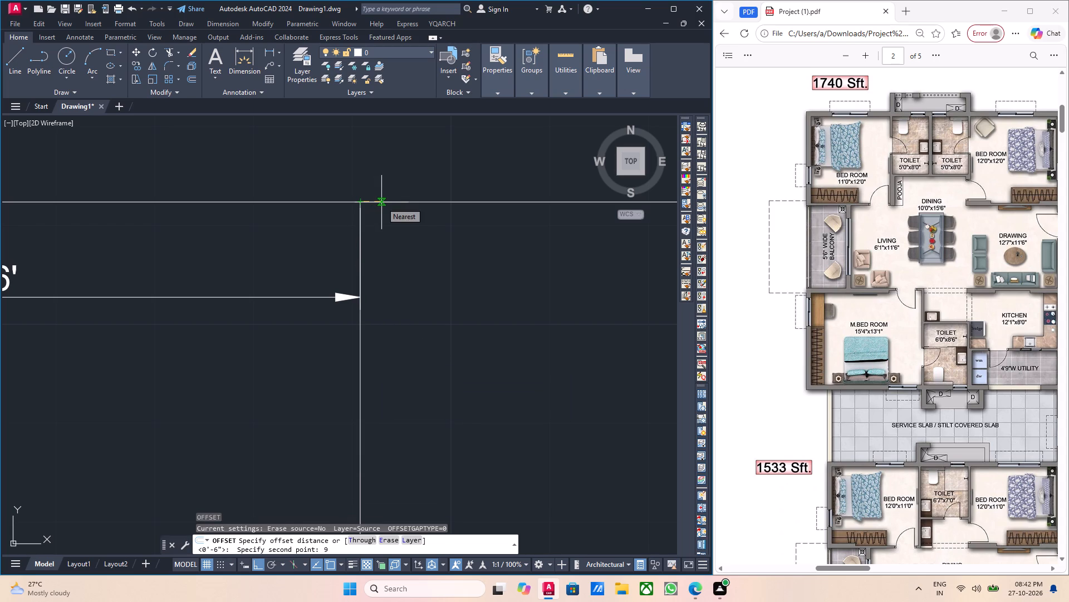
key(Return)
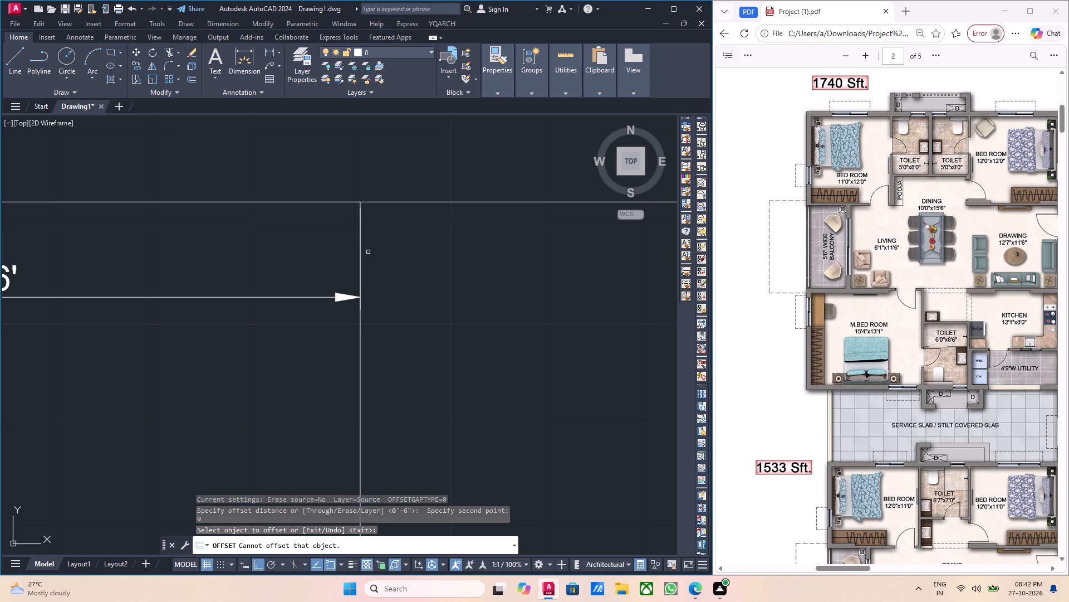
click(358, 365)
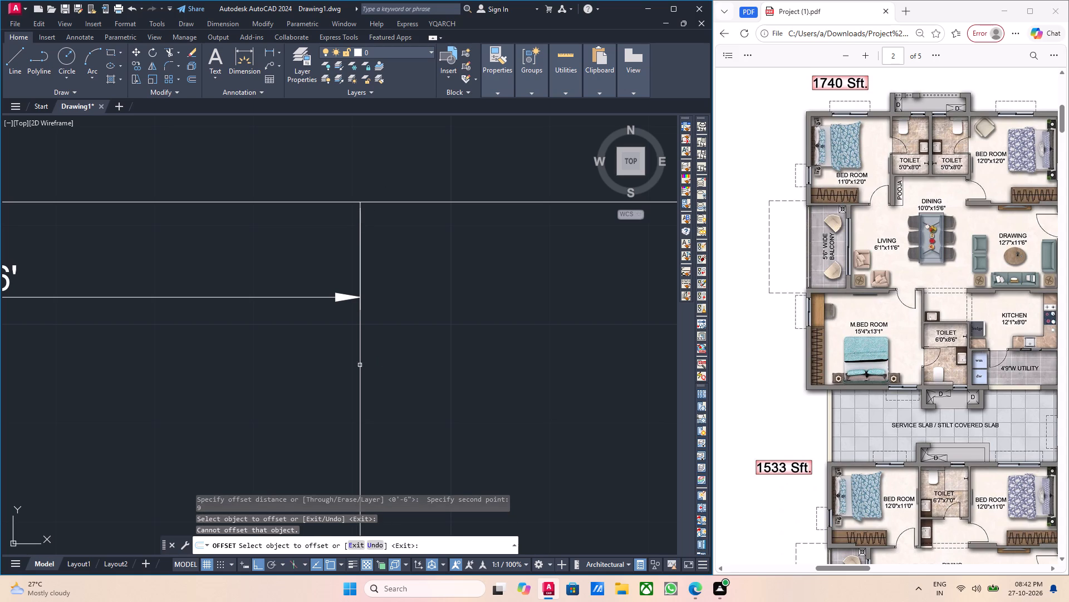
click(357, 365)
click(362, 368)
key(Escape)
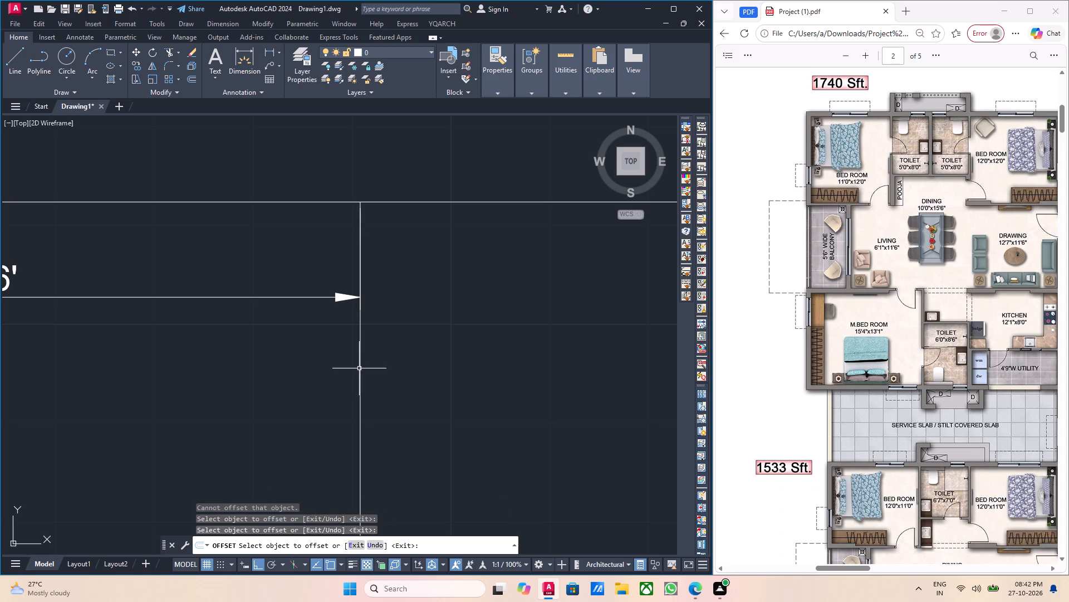
Offset the toilet's right wall ray 9" to the right, towards the kitchen.
key(o)
key(Return)
click(359, 347)
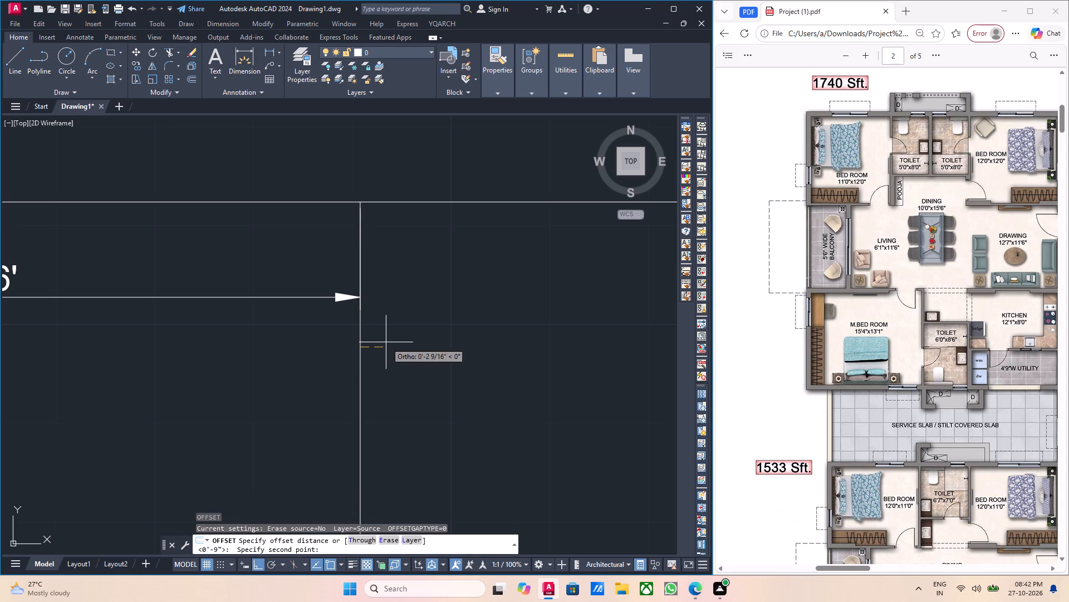
key(9)
key(Return)
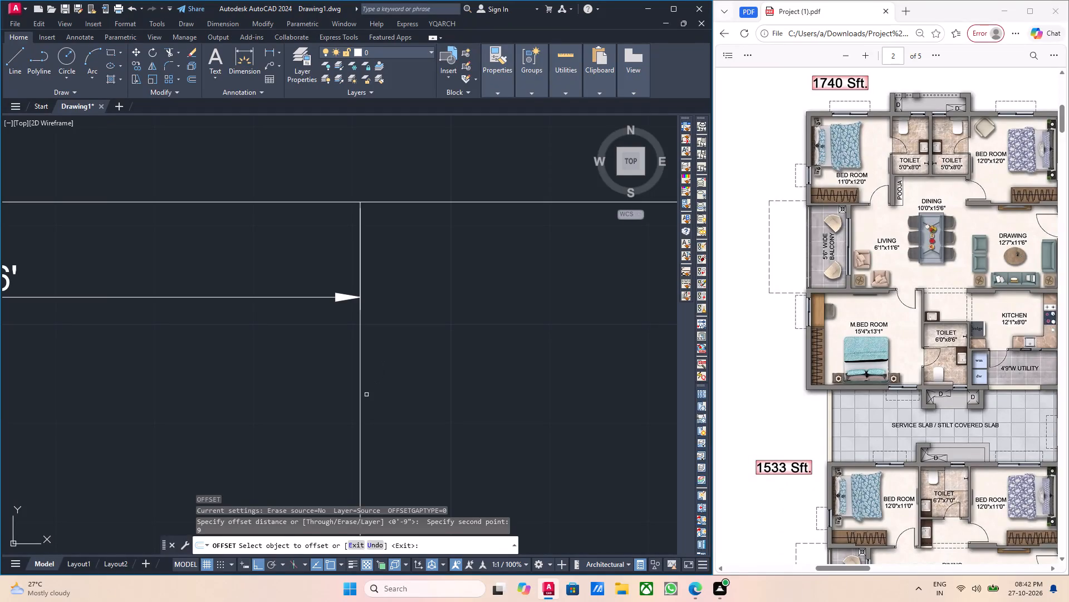
click(359, 396)
click(418, 394)
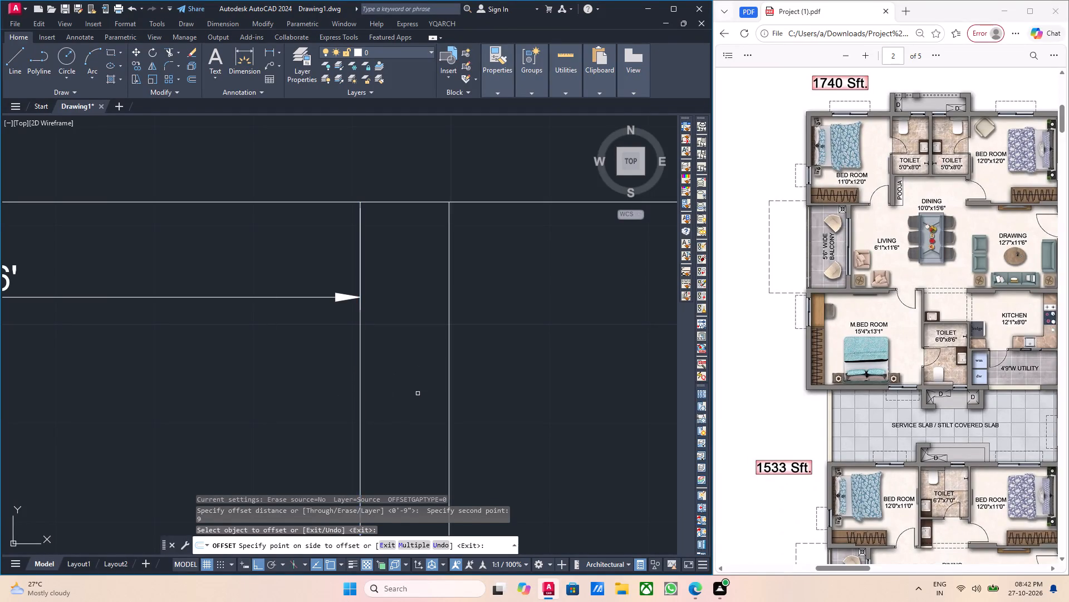
scroll(418, 394, down, 3)
key(Escape)
scroll(497, 389, down, 3)
middle_drag(513, 392, 431, 378)
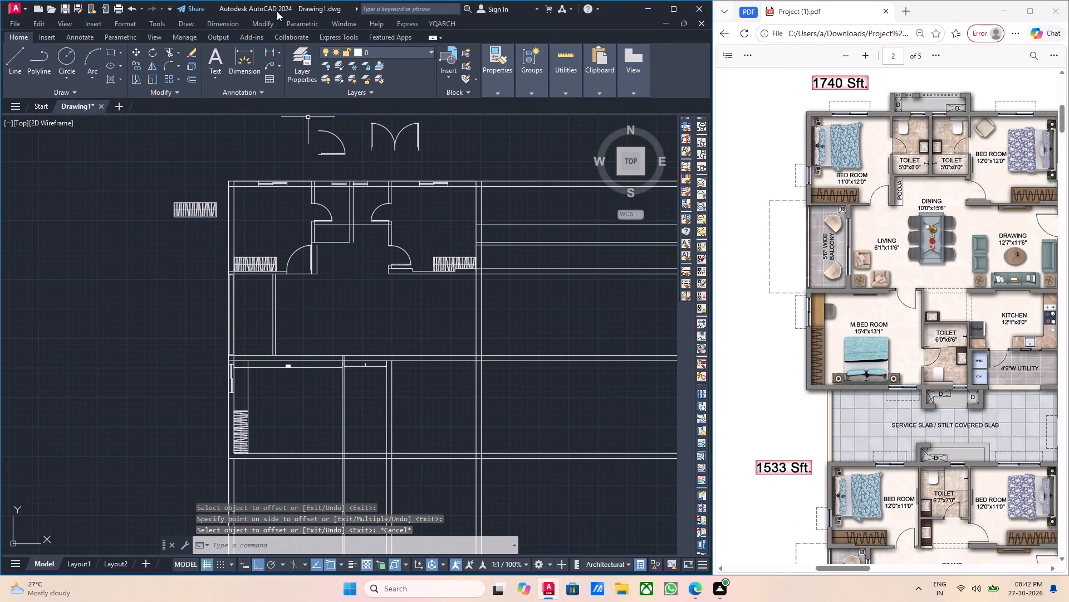
Add a linear dimension for the kitchen's width, from the toilet wall's outer ray to the inner line of the far right wall.
click(271, 50)
scroll(390, 362, up, 5)
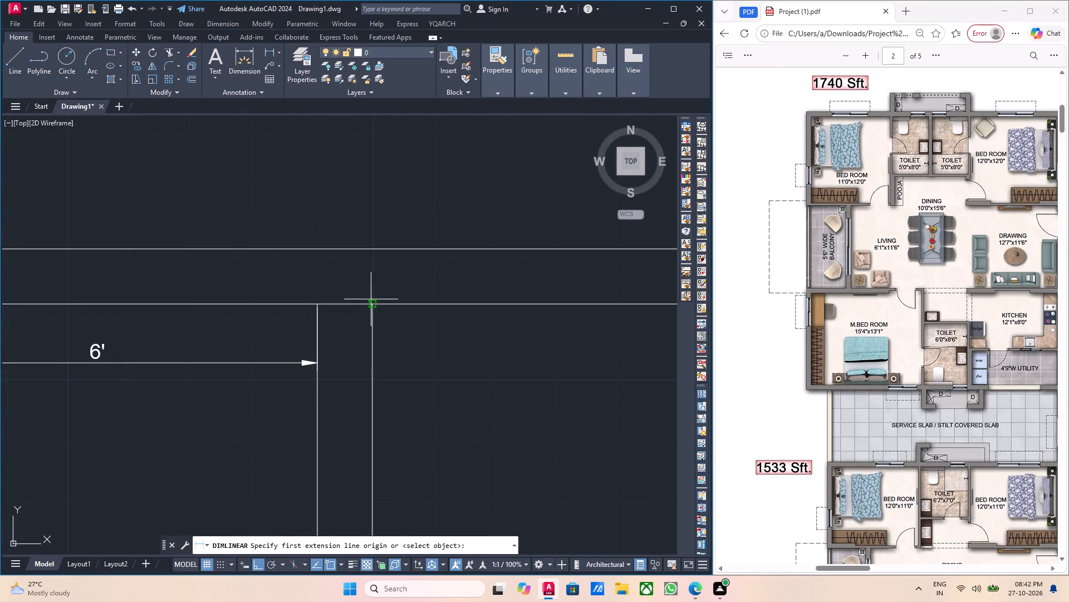
click(373, 302)
scroll(521, 334, down, 2)
middle_drag(539, 339, 238, 339)
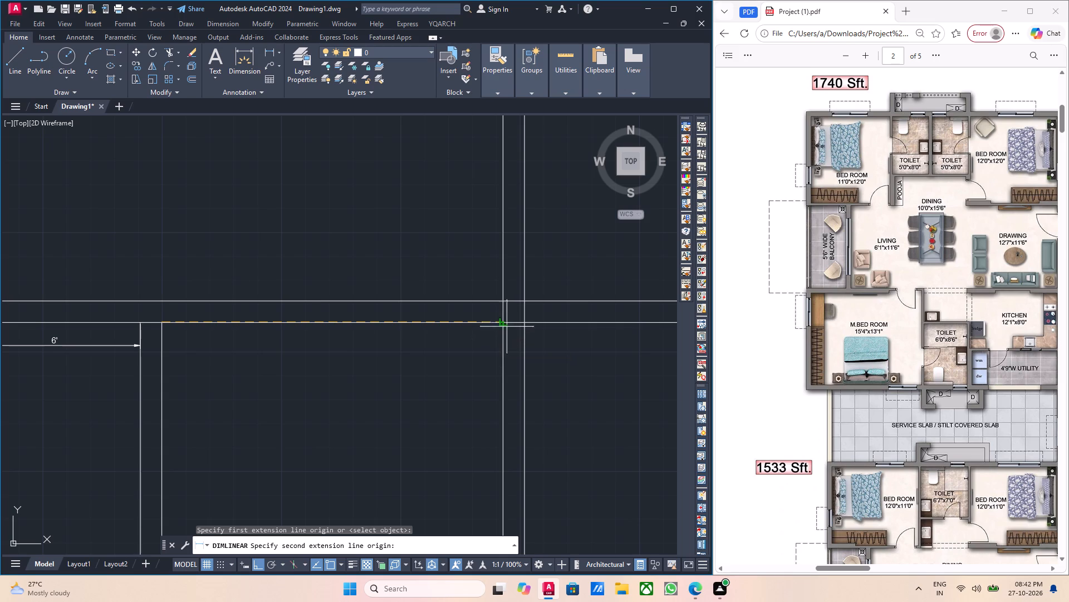
click(503, 323)
click(462, 357)
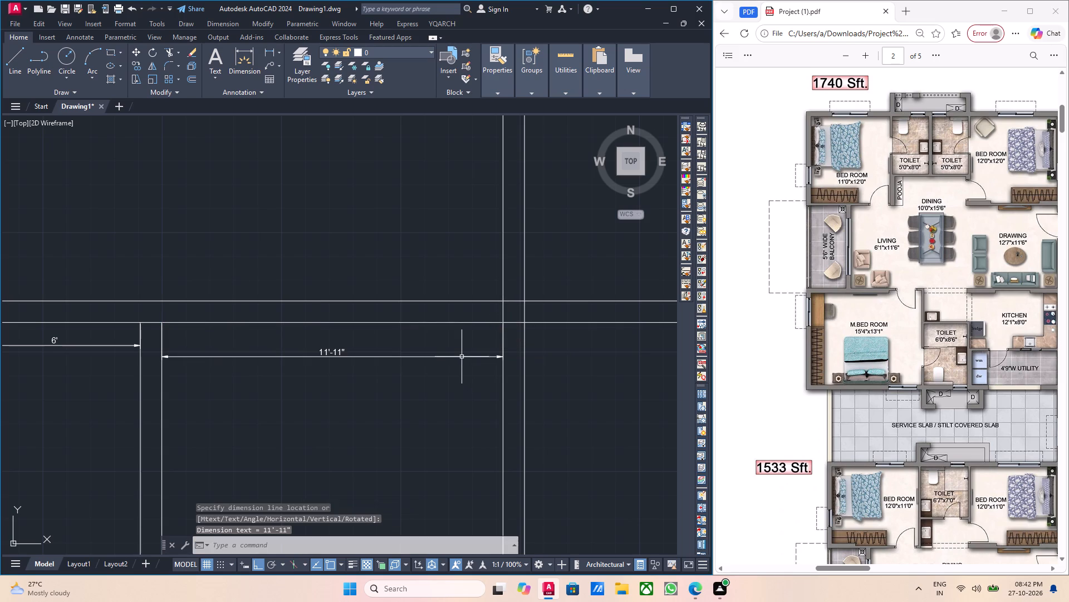
key(Escape)
Offset the outer ray of the toilet's right wall 1" to the left.
middle_drag(215, 376, 396, 367)
middle_drag(352, 355, 394, 329)
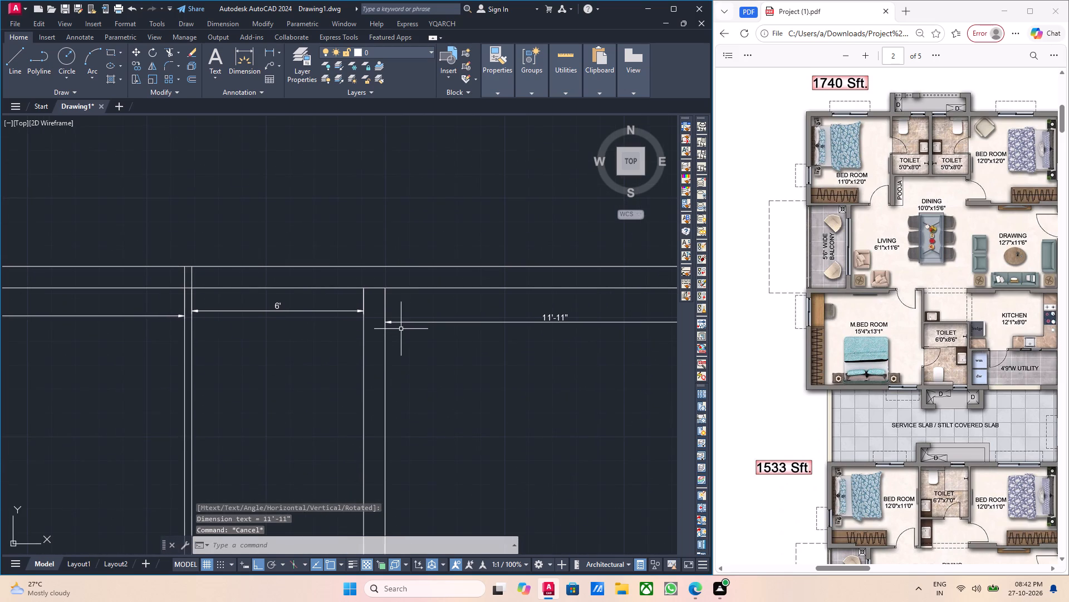
scroll(395, 362, up, 1)
middle_drag(393, 362, 410, 395)
scroll(400, 386, up, 1)
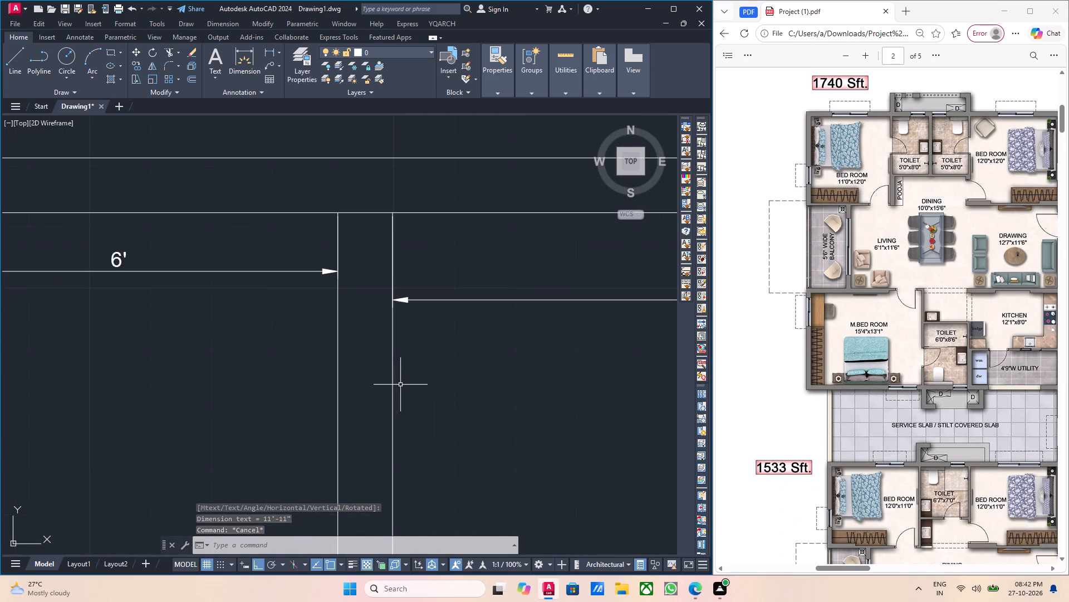
scroll(400, 385, down, 2)
scroll(413, 384, up, 1)
middle_drag(415, 386, 405, 383)
scroll(393, 380, down, 1)
scroll(380, 380, up, 2)
drag(408, 382, 399, 382)
click(379, 378)
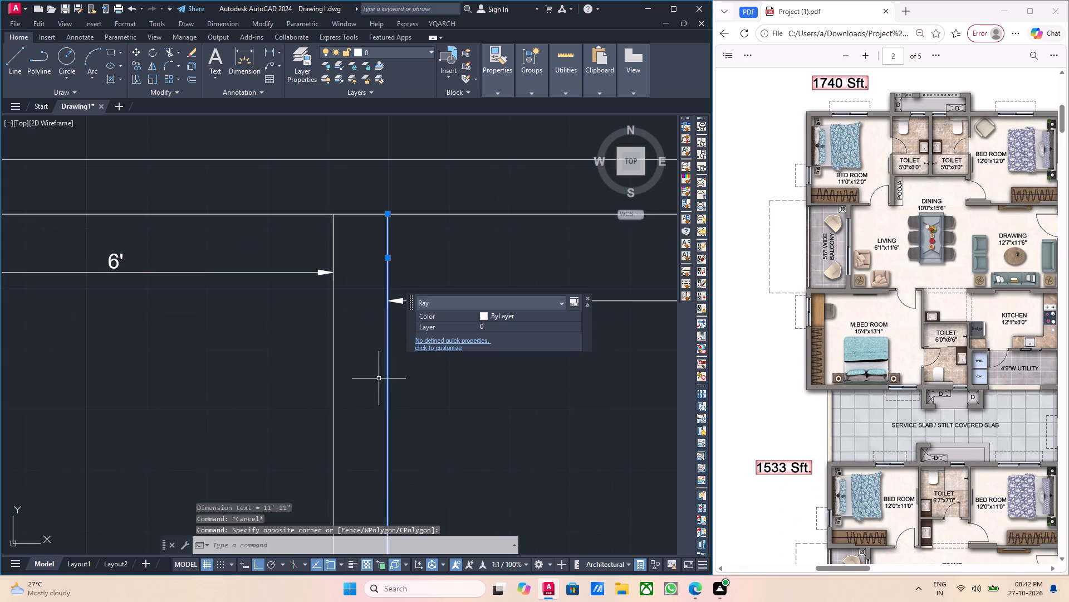
key(o)
key(Return)
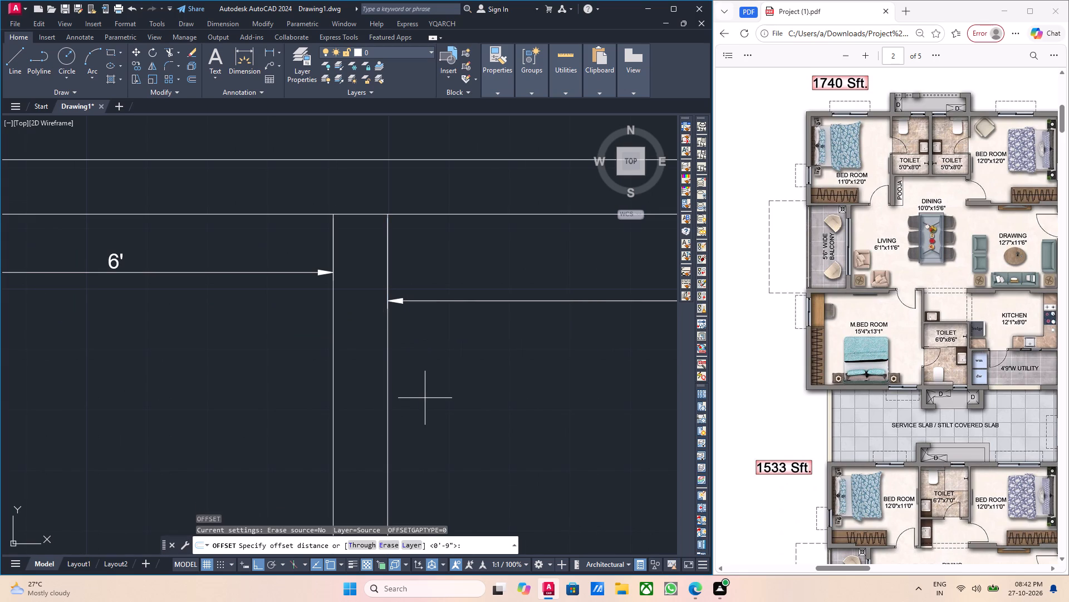
click(389, 215)
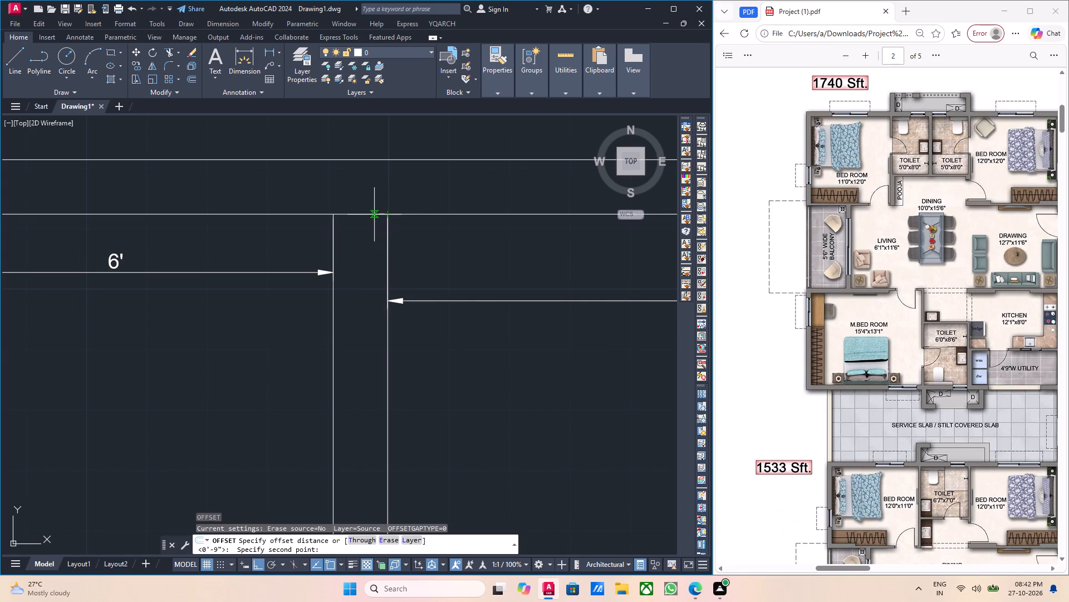
key(1)
key(Return)
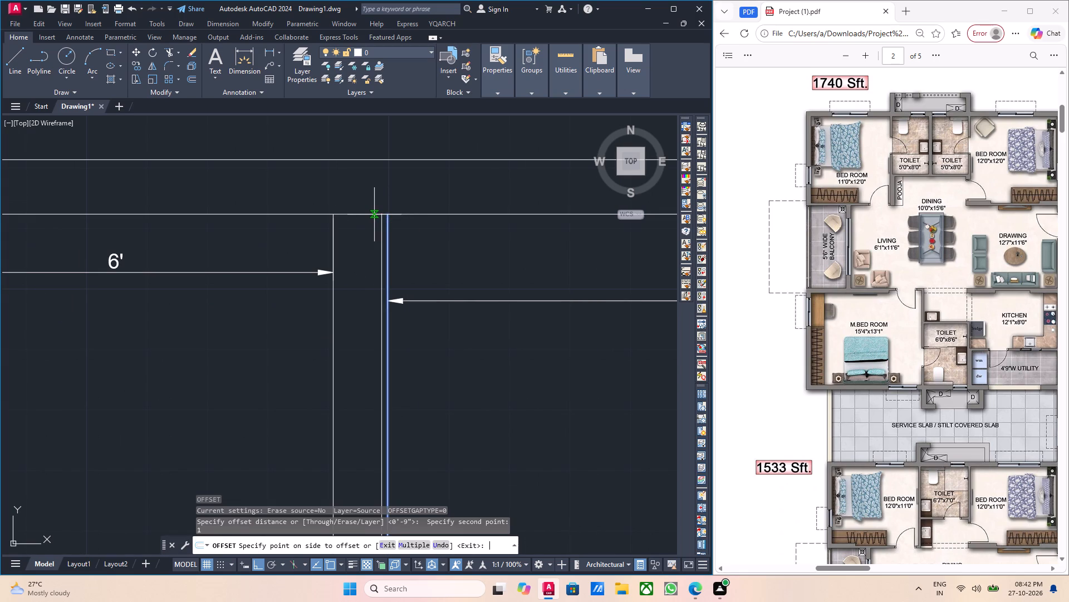
click(356, 270)
scroll(356, 268, up, 2)
key(Escape)
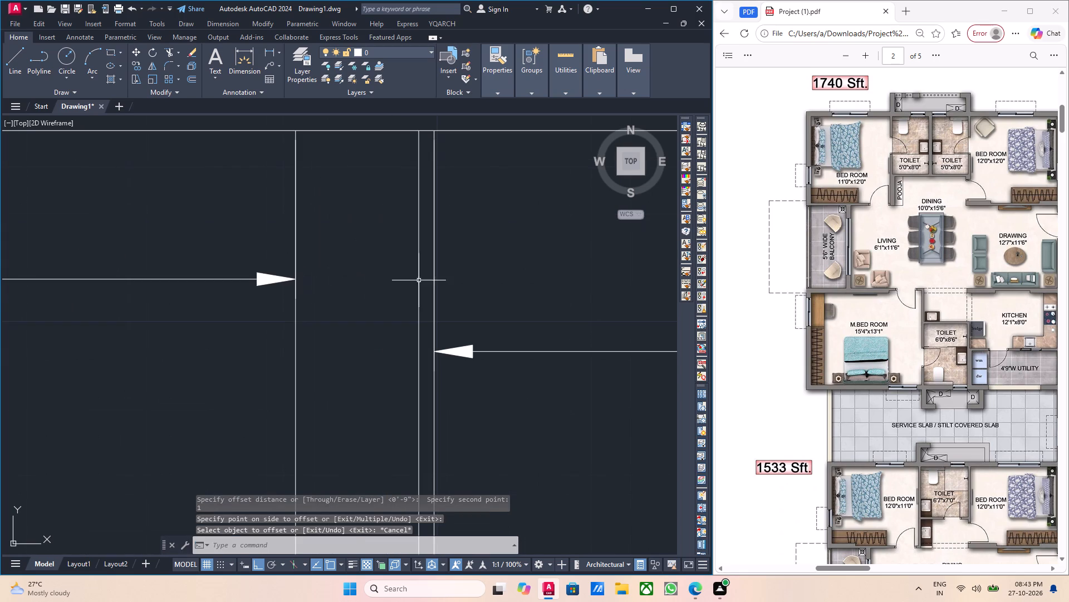
Erase the original outer ray of the toilet's right wall, keeping the 1" offset copy.
click(442, 276)
click(442, 283)
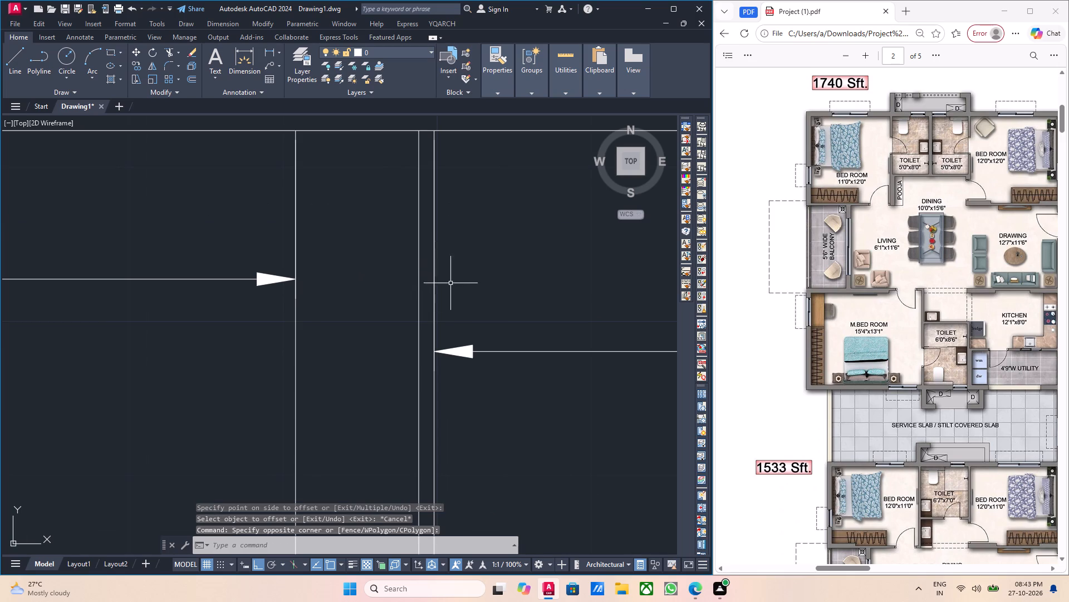
drag(446, 401, 438, 402)
click(429, 399)
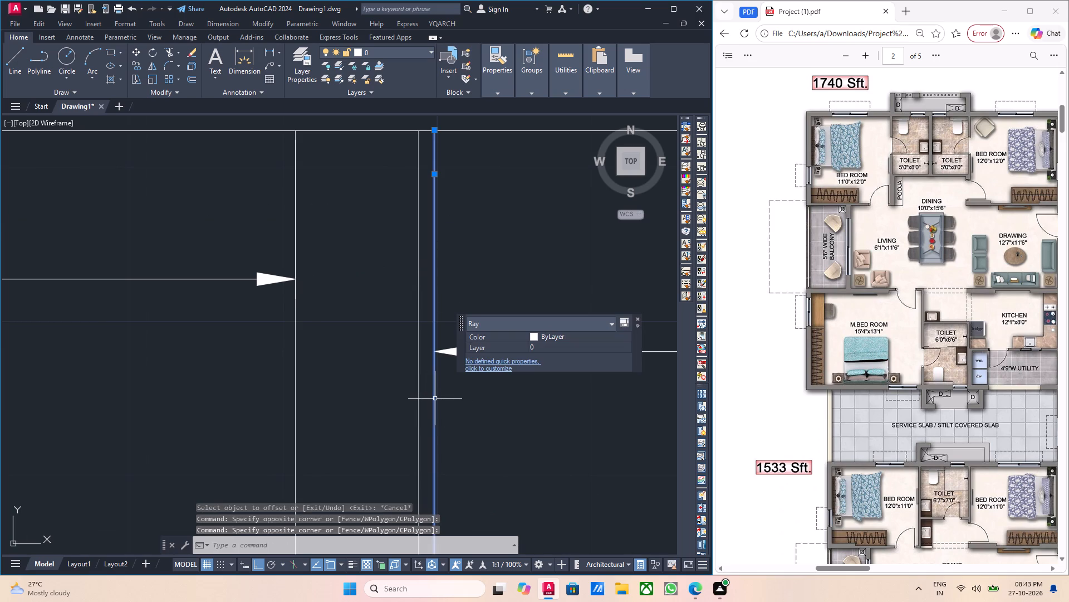
key(Delete)
Stretch the left end of the kitchen width dimension to the new outer ray of the toilet wall, making it 12'.
scroll(441, 363, up, 2)
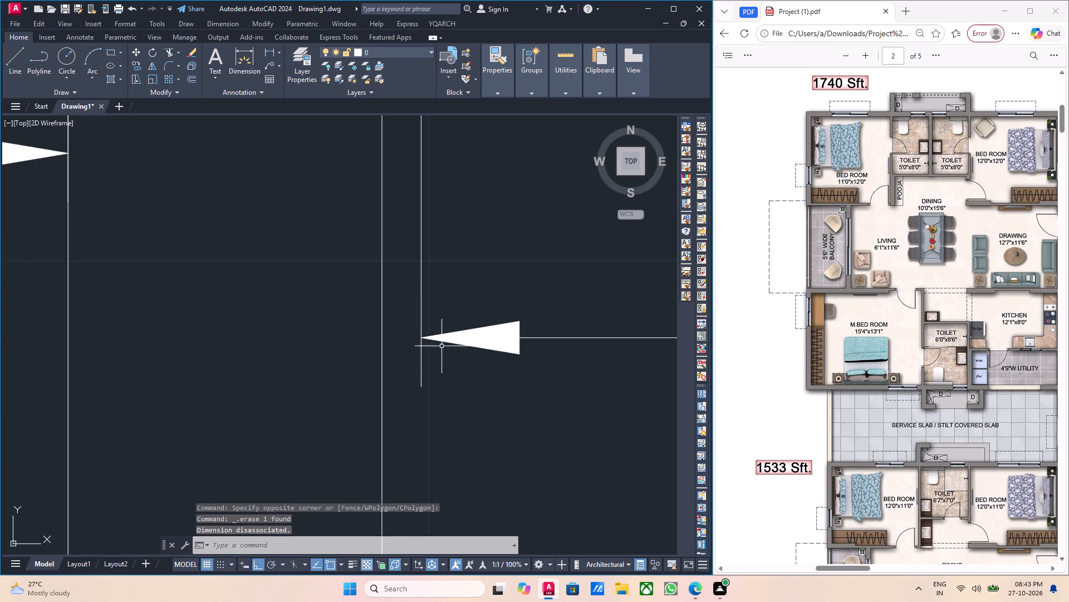
click(427, 338)
middle_drag(427, 300, 462, 483)
scroll(445, 315, down, 3)
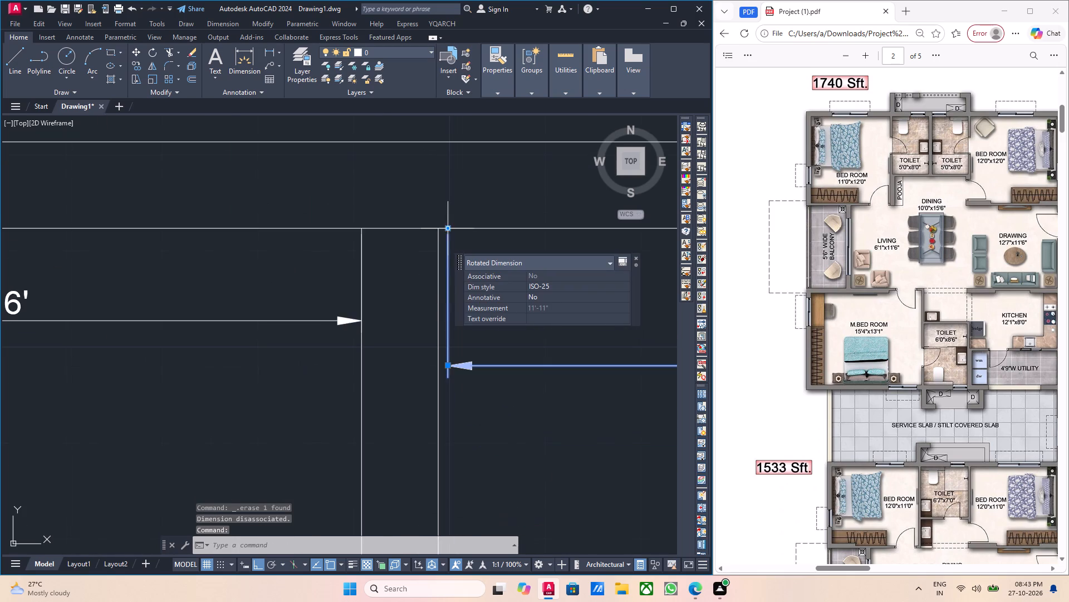
scroll(447, 227, up, 3)
click(447, 227)
click(409, 232)
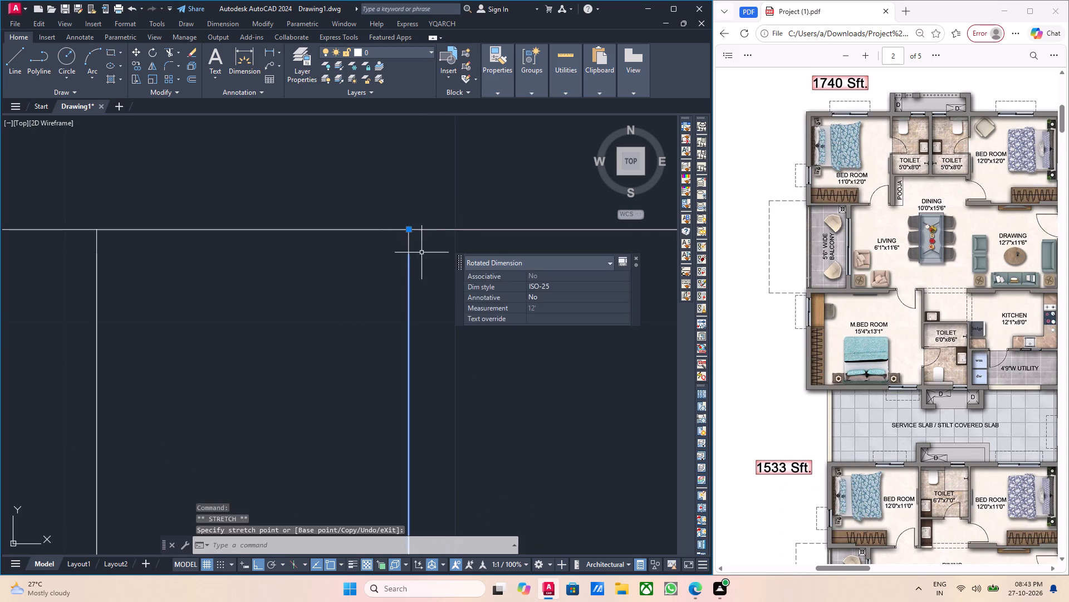
scroll(422, 255, down, 3)
key(Escape)
Review the width dimensions of the master bedroom, toilet and kitchen along their shared top wall.
scroll(461, 373, down, 4)
scroll(569, 388, up, 1)
scroll(496, 364, down, 1)
scroll(525, 361, up, 2)
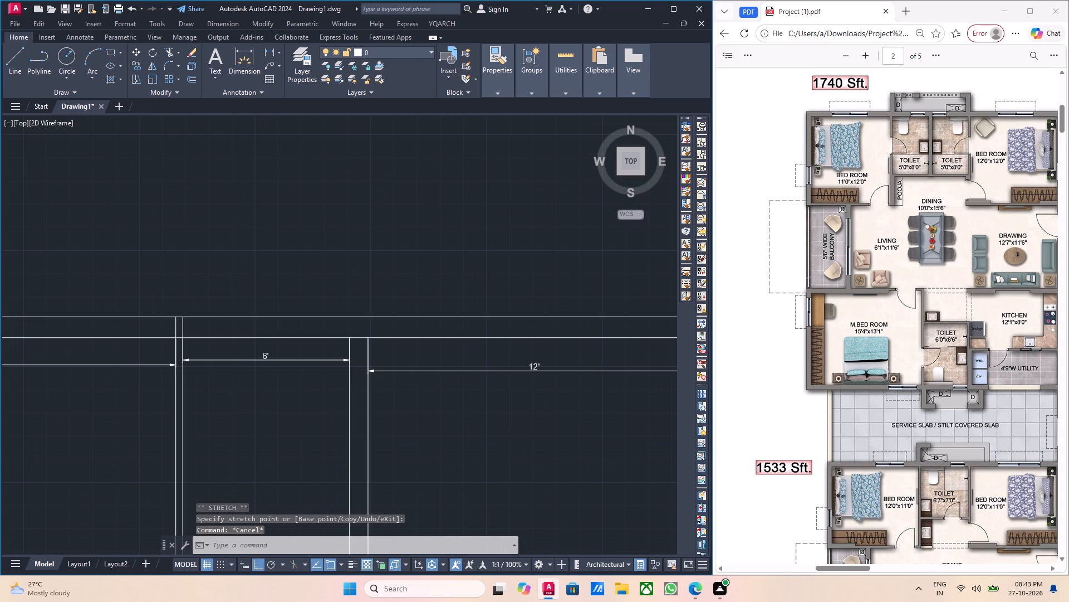
scroll(525, 361, down, 1)
middle_drag(553, 379, 512, 334)
scroll(518, 349, down, 1)
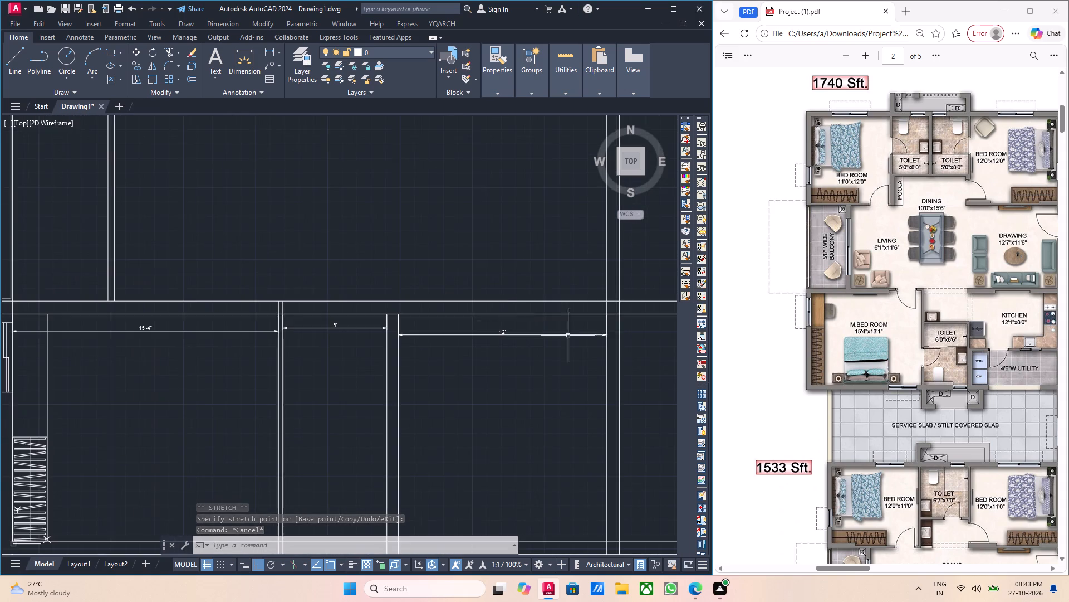
middle_drag(557, 366, 521, 323)
middle_drag(519, 349, 499, 324)
middle_drag(499, 323, 468, 323)
middle_drag(512, 337, 497, 333)
scroll(480, 329, down, 1)
middle_drag(468, 325, 488, 360)
scroll(481, 322, up, 3)
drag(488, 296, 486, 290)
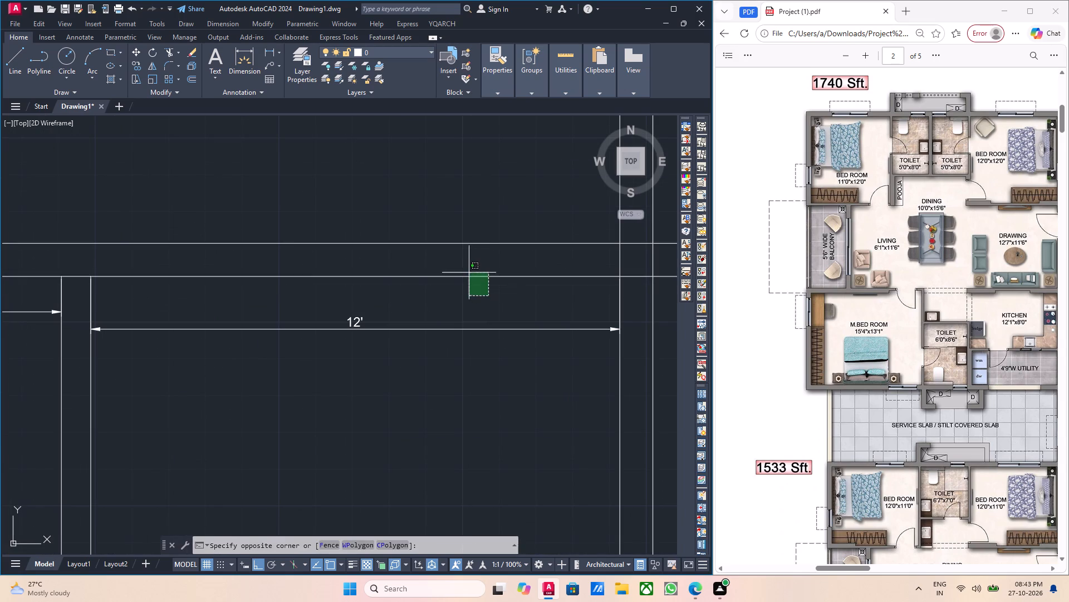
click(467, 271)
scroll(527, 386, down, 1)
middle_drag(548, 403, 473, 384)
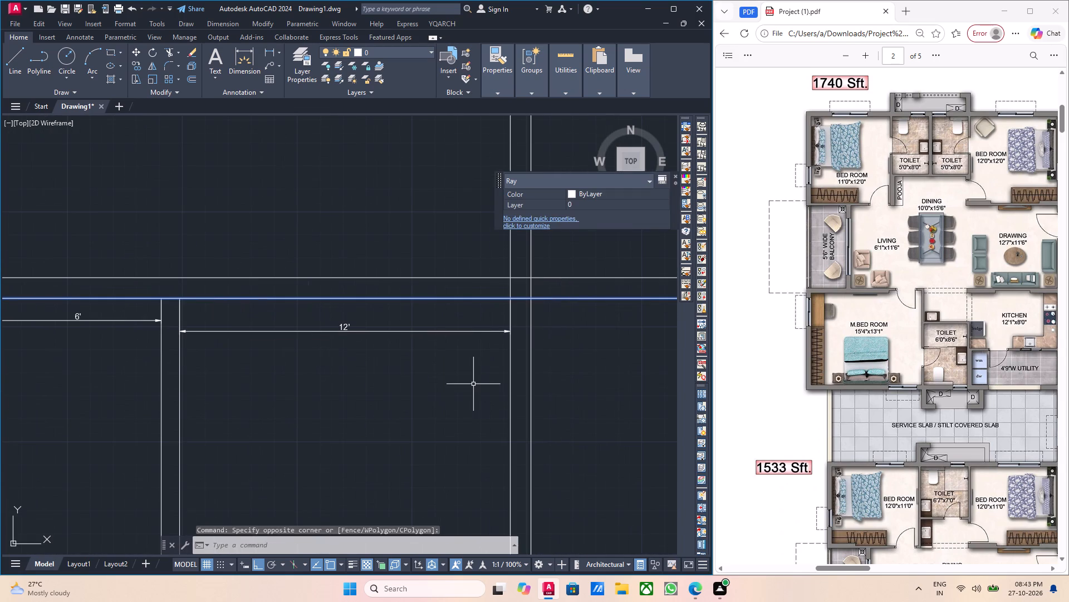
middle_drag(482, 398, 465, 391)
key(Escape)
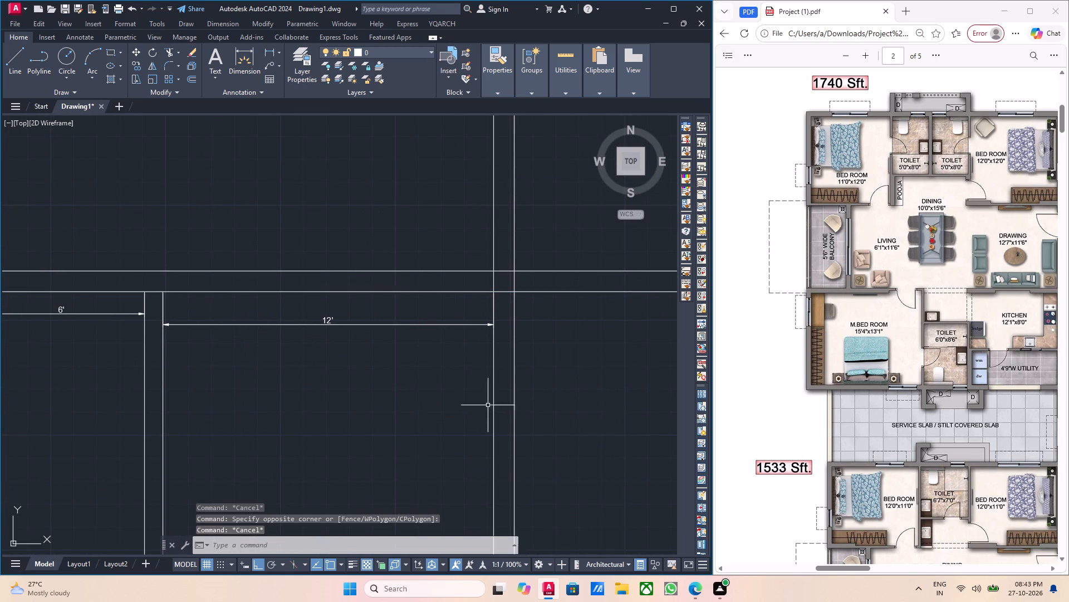
Offset the inner line of the kitchen's top wall 8' downward to mark the kitchen depth.
middle_drag(488, 407, 462, 368)
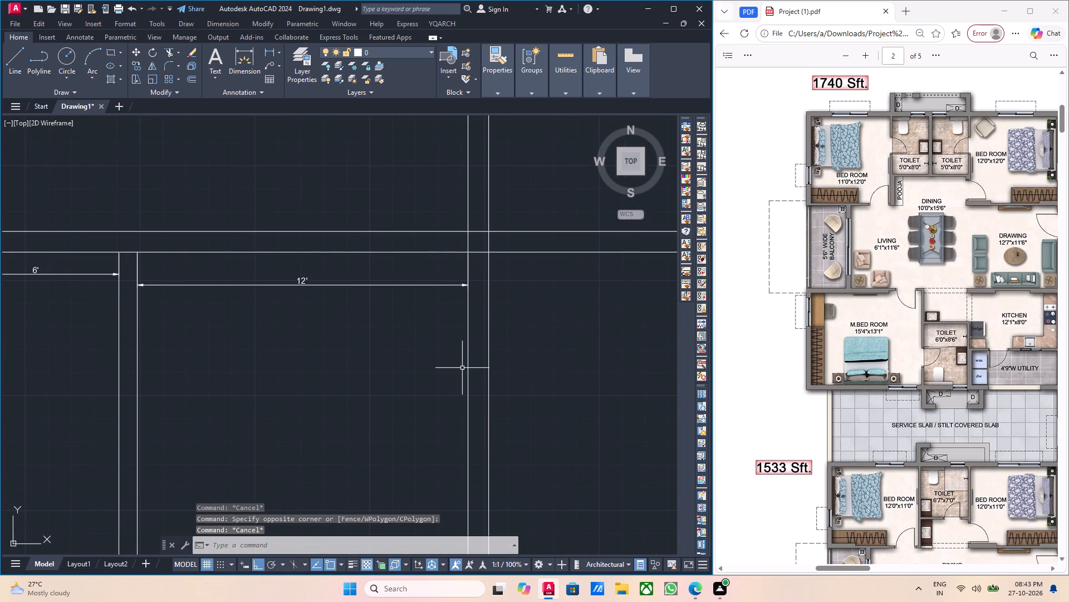
middle_drag(418, 355, 433, 370)
scroll(463, 284, up, 1)
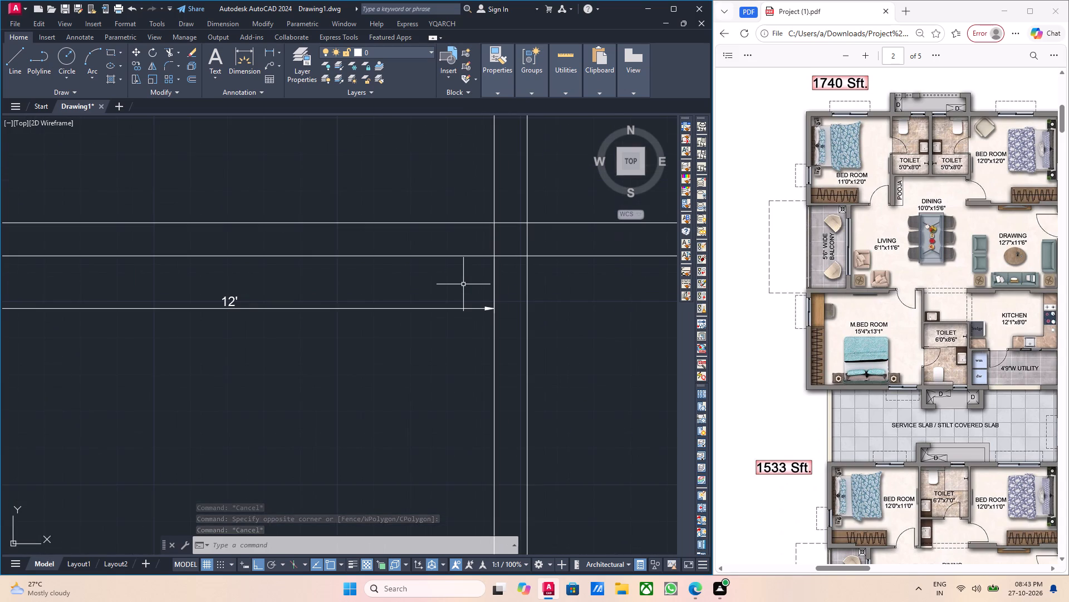
key(o)
key(Return)
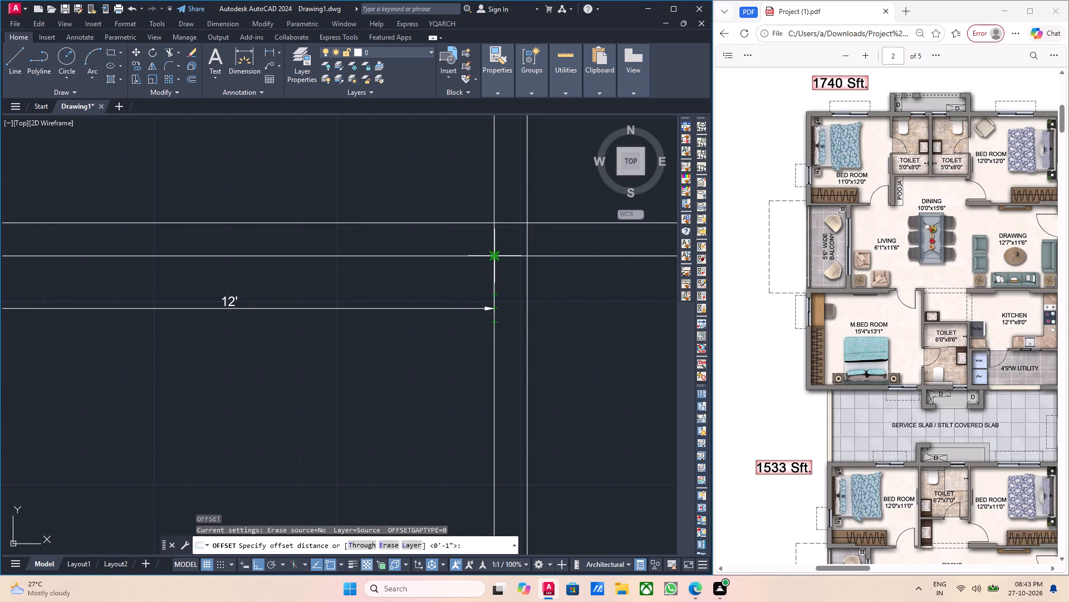
click(494, 256)
scroll(492, 433, down, 2)
middle_drag(498, 463, 480, 376)
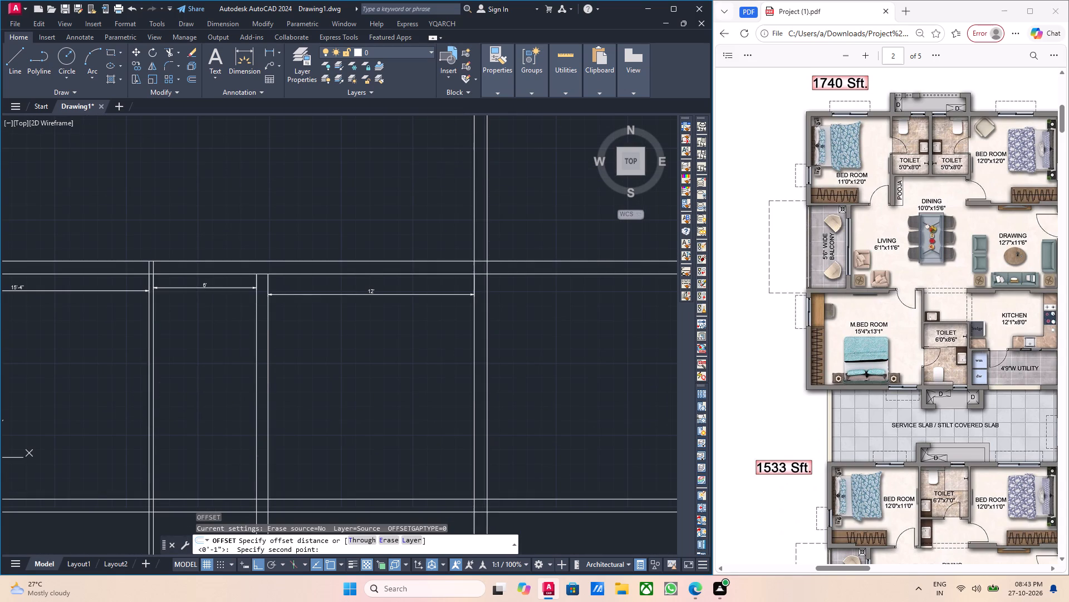
text(8')
key(Return)
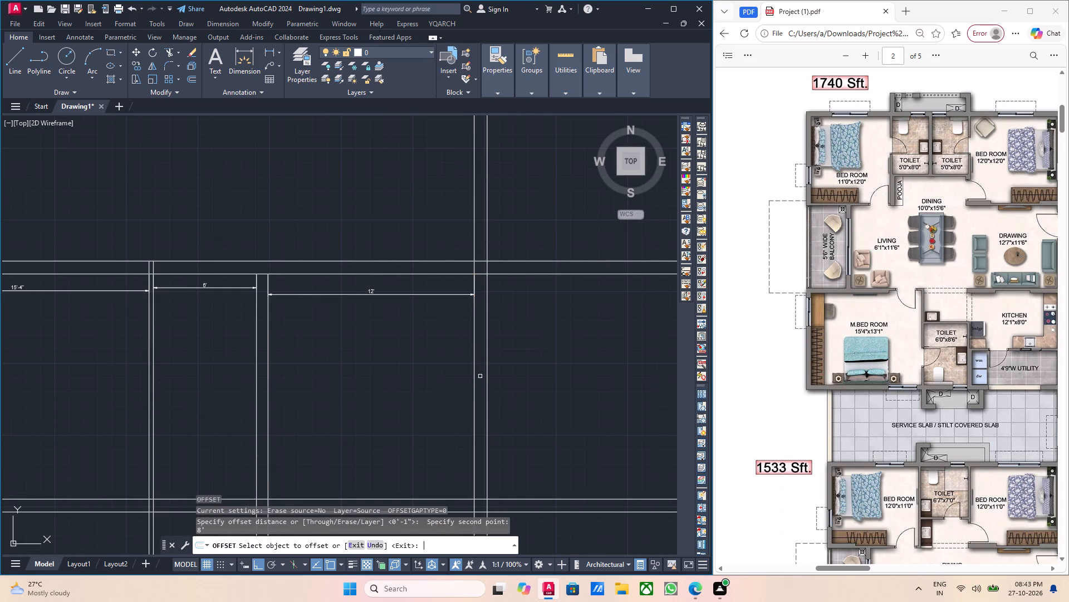
click(452, 274)
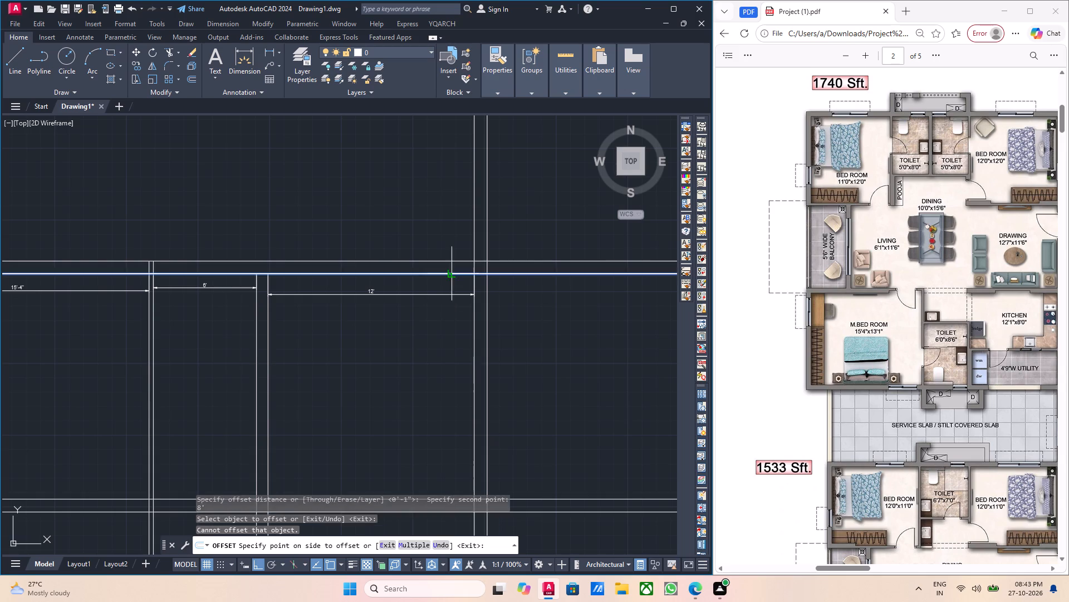
click(434, 346)
key(Escape)
middle_drag(424, 355, 423, 320)
scroll(438, 474, up, 1)
key(Escape)
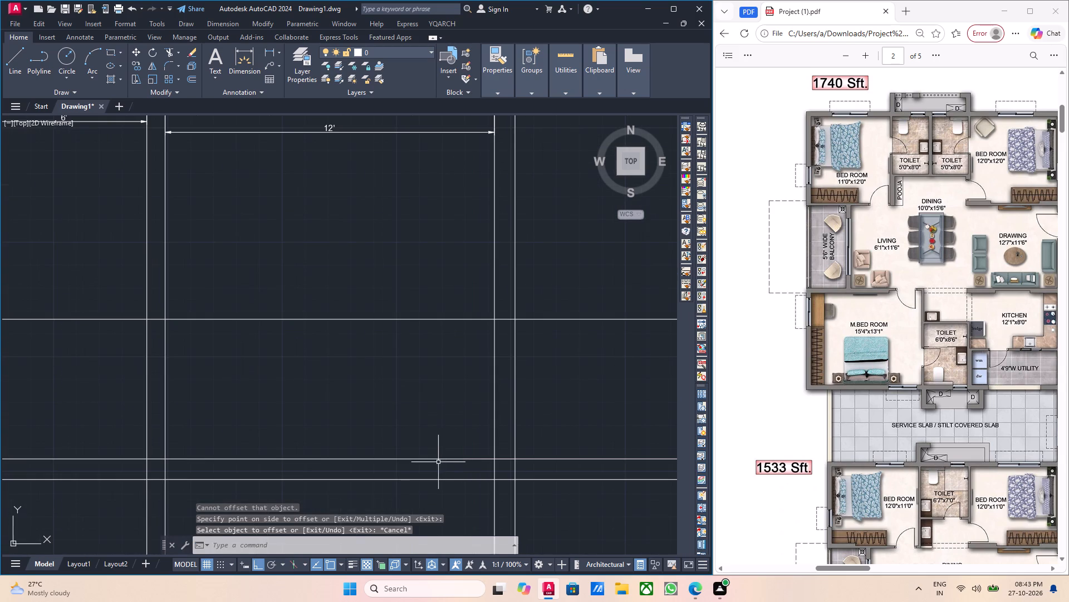
Offset the inner line of the bottom exterior wall 4'9" upward to mark the utility depth.
drag(458, 468, 454, 461)
click(447, 454)
key(o)
key(Return)
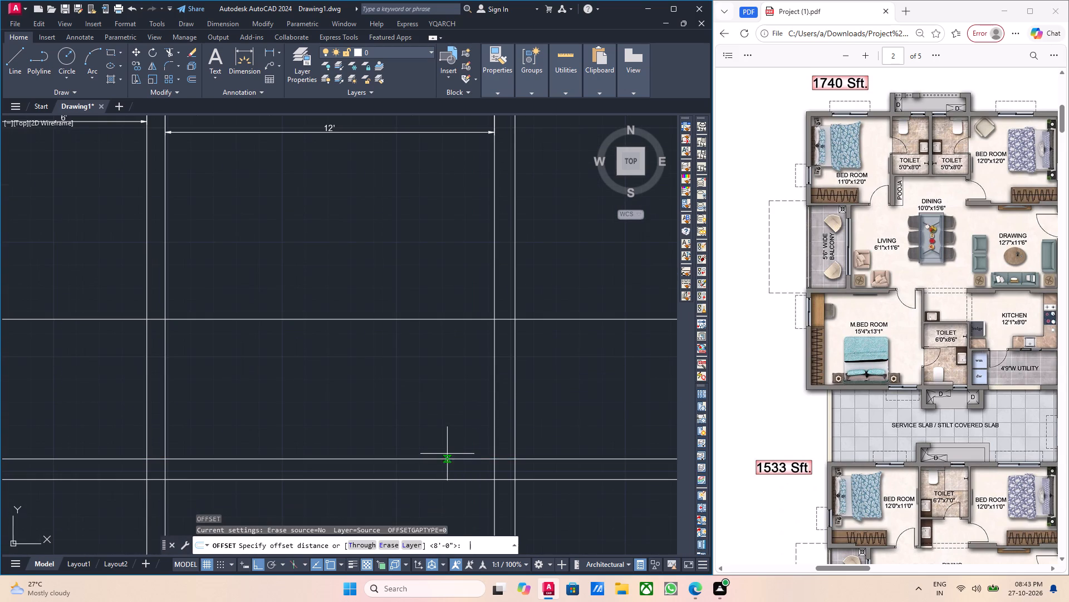
click(494, 459)
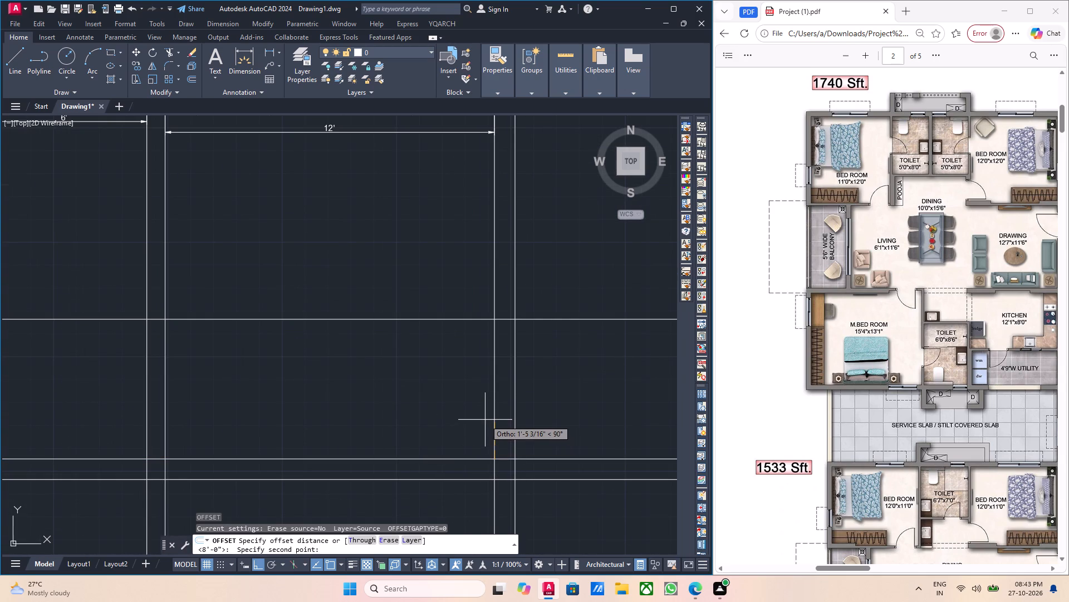
text(4')
key(9)
key(Return)
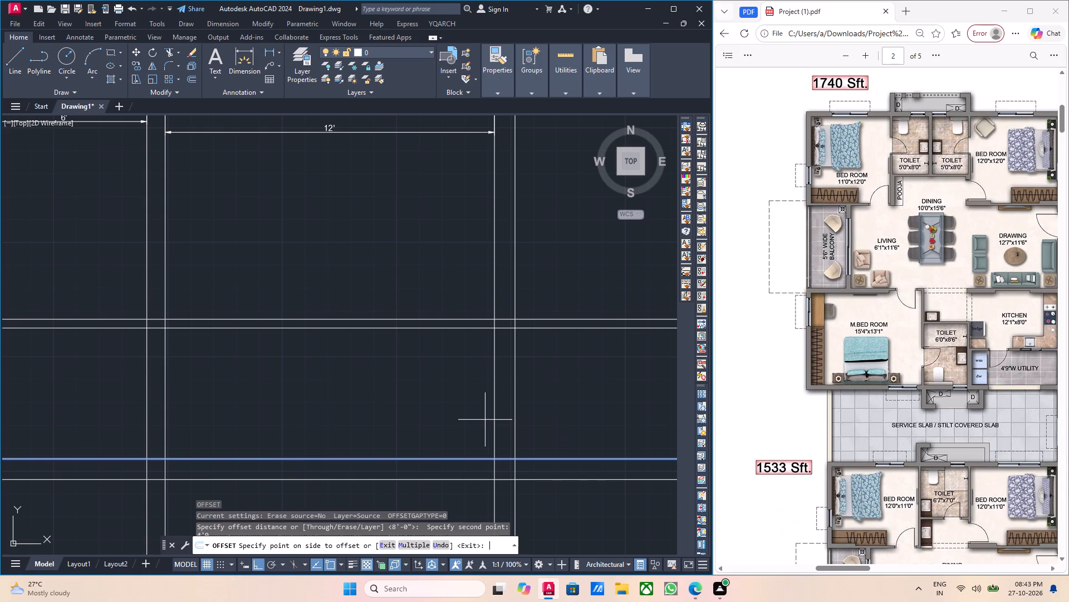
click(444, 385)
key(Escape)
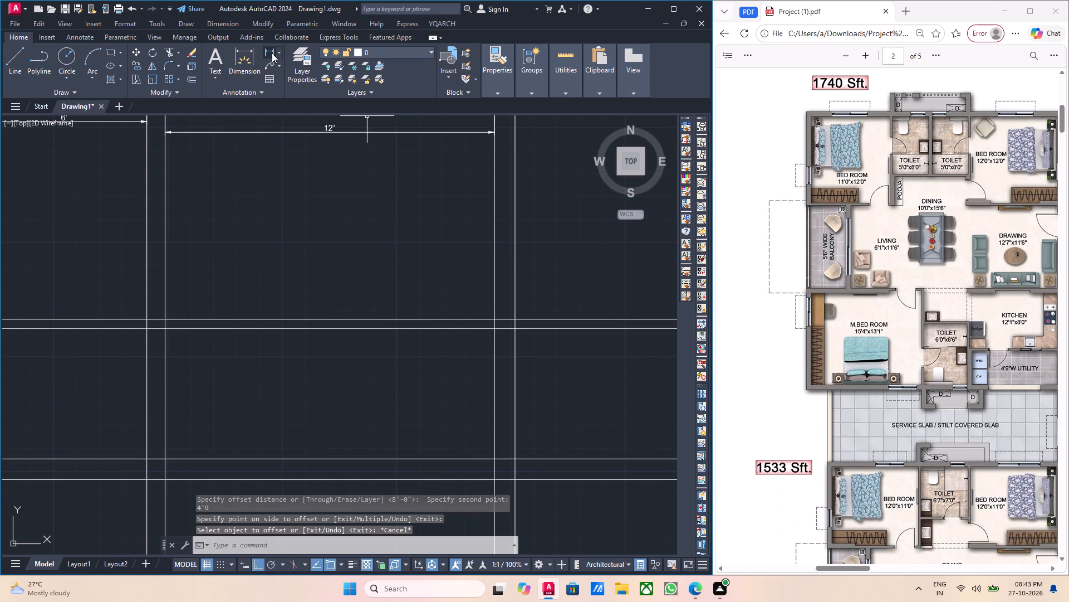
Measure the gap between the two new horizontal lines at the kitchen's right wall with a linear dimension.
click(272, 53)
scroll(489, 328, up, 2)
click(502, 329)
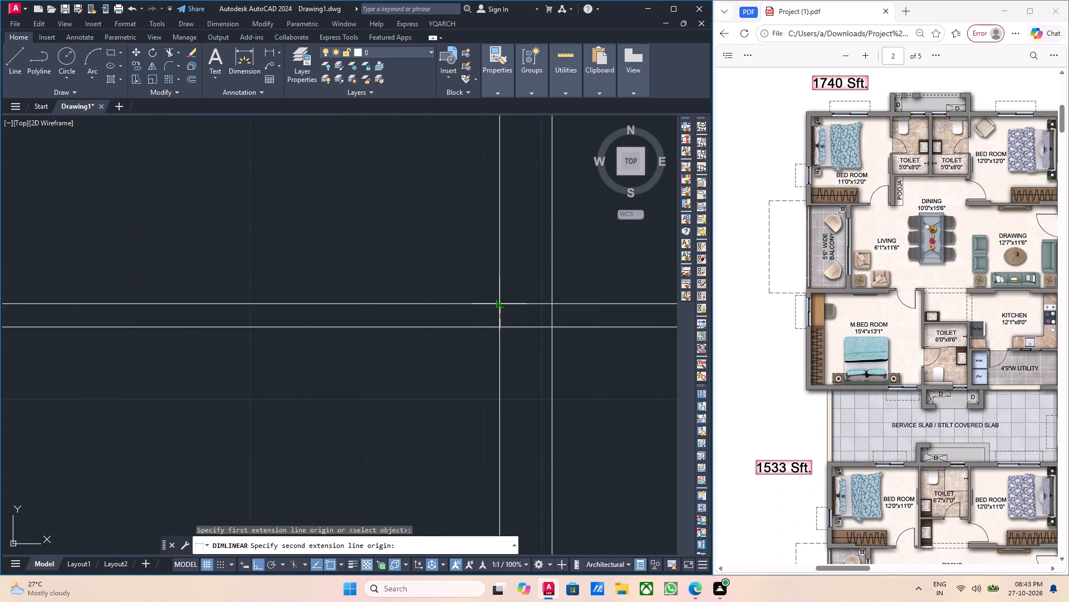
click(503, 304)
key(Escape)
Examine the toilet, kitchen and utility wall layout in the PDF plan and compare it with the drawn wall lines.
scroll(517, 303, down, 3)
scroll(409, 309, down, 3)
middle_drag(410, 320, 477, 322)
scroll(473, 319, up, 2)
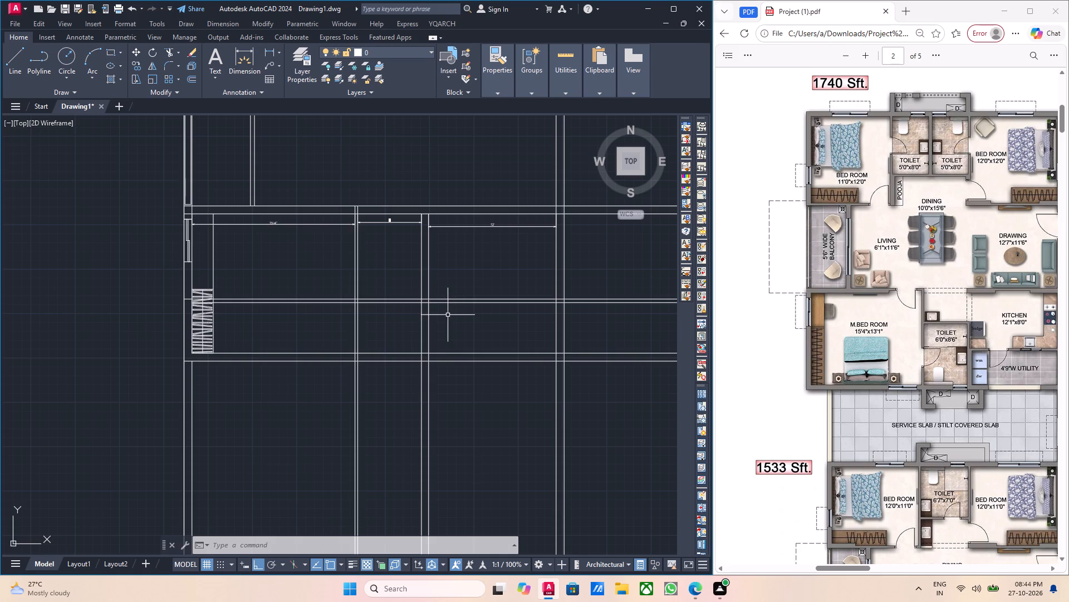
scroll(973, 346, up, 2)
scroll(973, 347, down, 2)
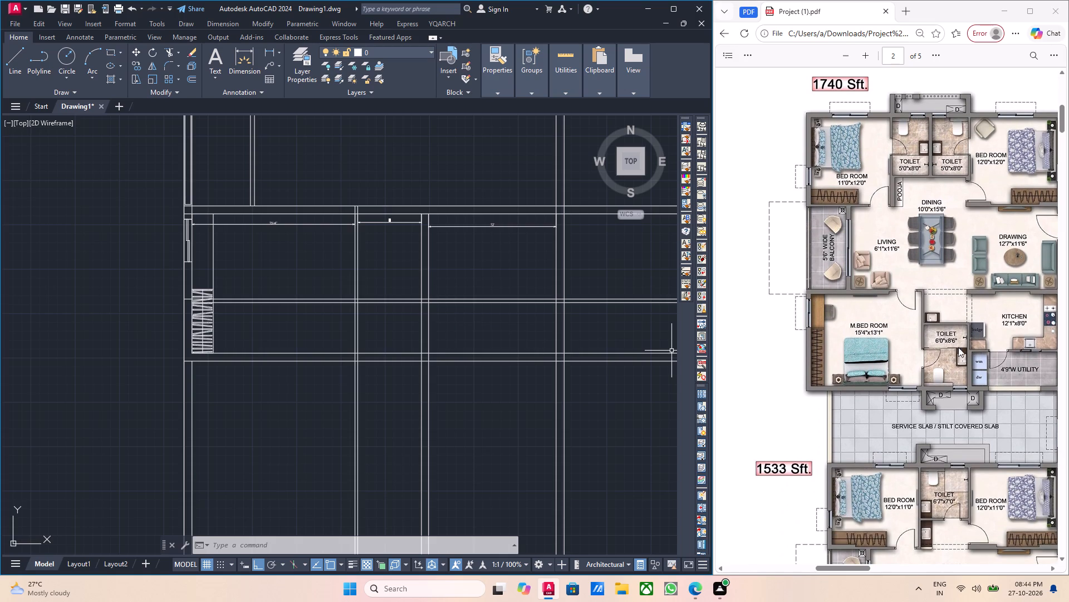
ctrl+scroll(963, 351, up, 5)
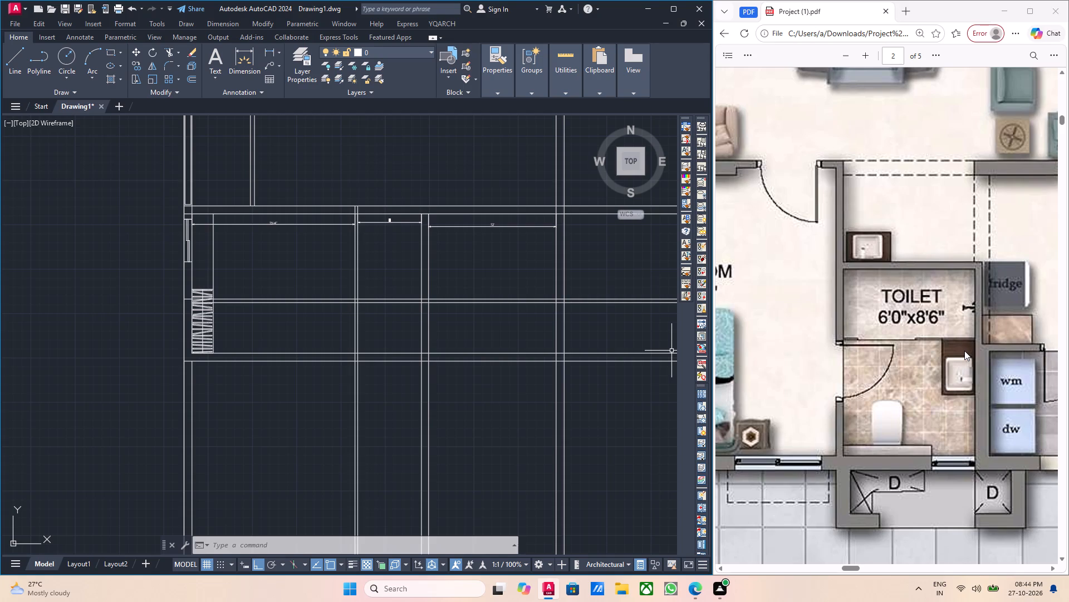
ctrl+scroll(964, 351, down, 2)
scroll(955, 352, down, 1)
scroll(954, 353, up, 1)
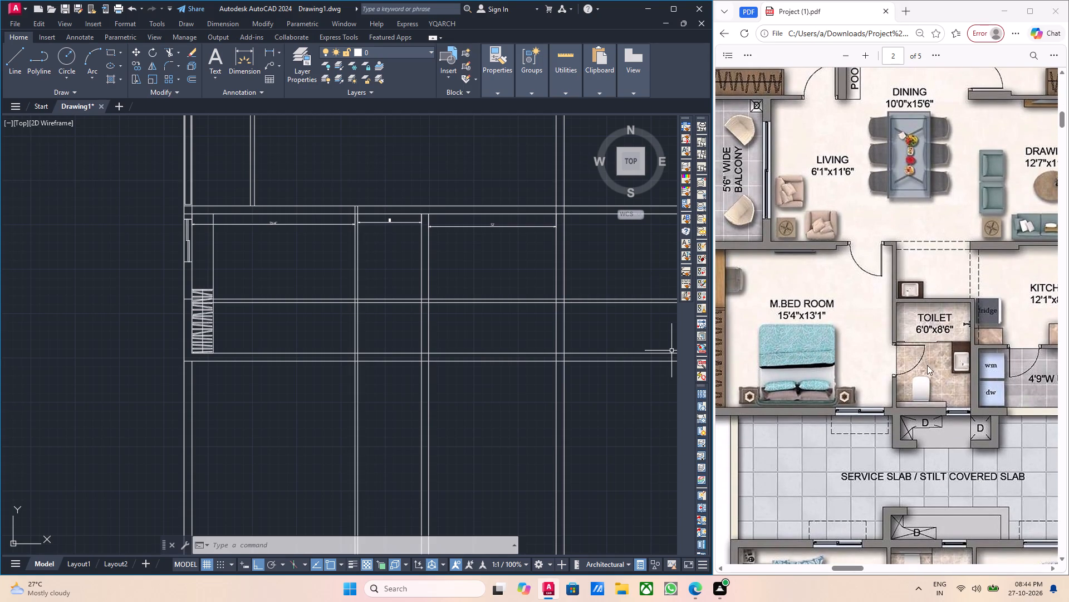
scroll(380, 367, down, 2)
scroll(430, 357, up, 1)
middle_drag(433, 359, 459, 383)
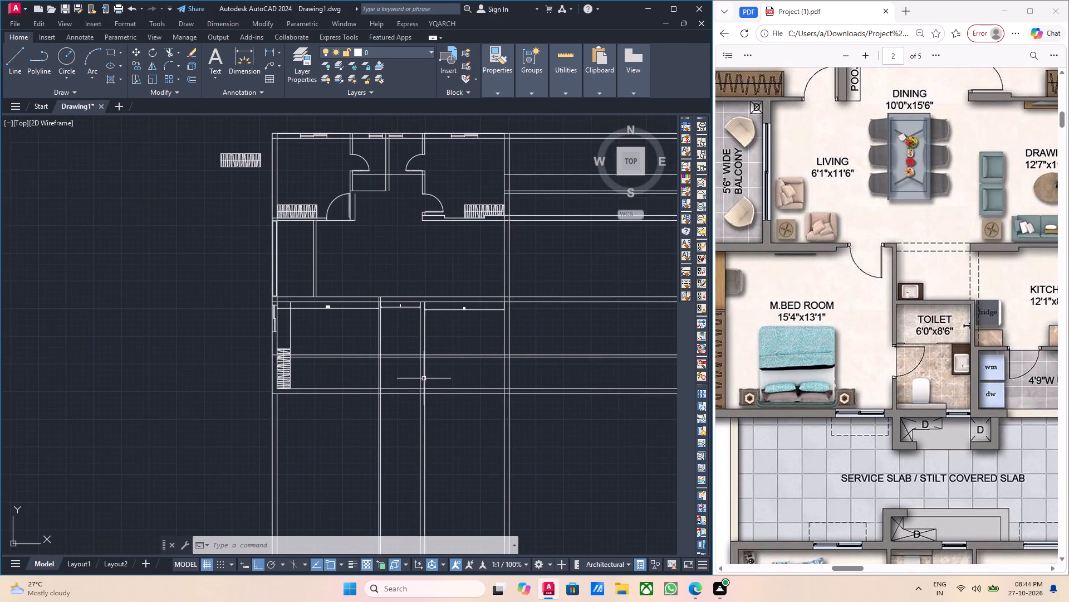
scroll(386, 368, up, 2)
middle_drag(396, 365, 415, 400)
scroll(423, 397, up, 2)
scroll(432, 384, down, 1)
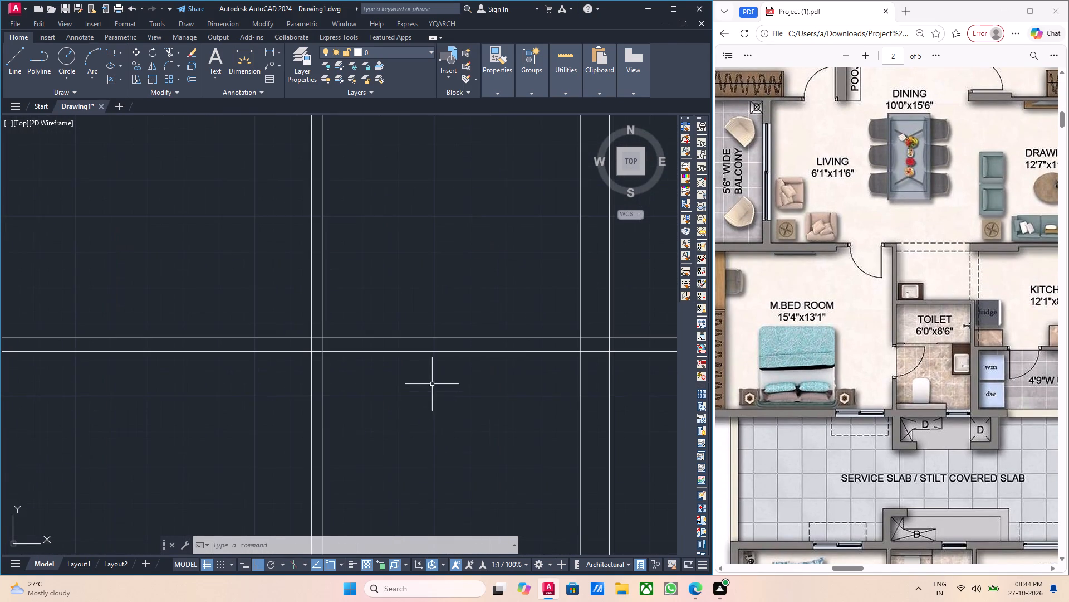
click(432, 384)
key(Escape)
key(Escape)
scroll(345, 387, down, 2)
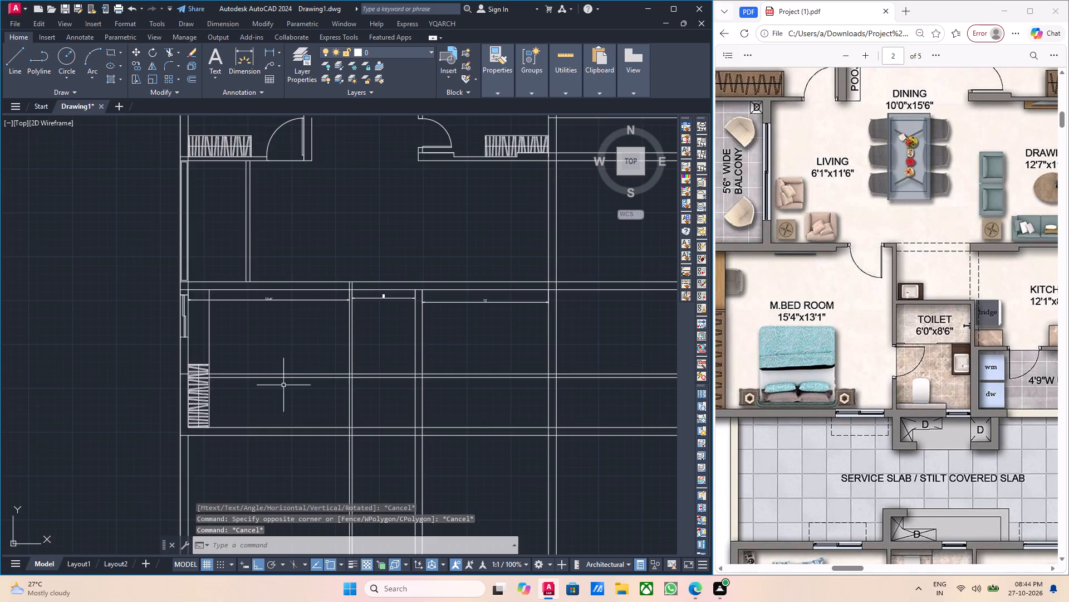
Trim the two new horizontal lines where they cross the wall between the master bedroom and the toilet.
middle_drag(282, 385, 352, 383)
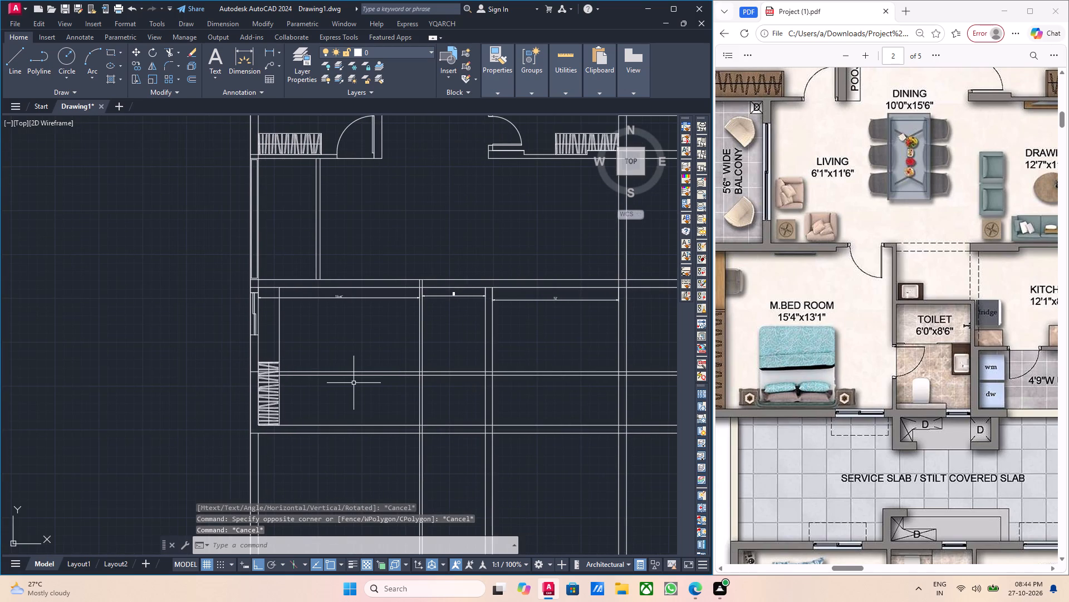
scroll(415, 387, up, 4)
middle_drag(427, 362, 430, 380)
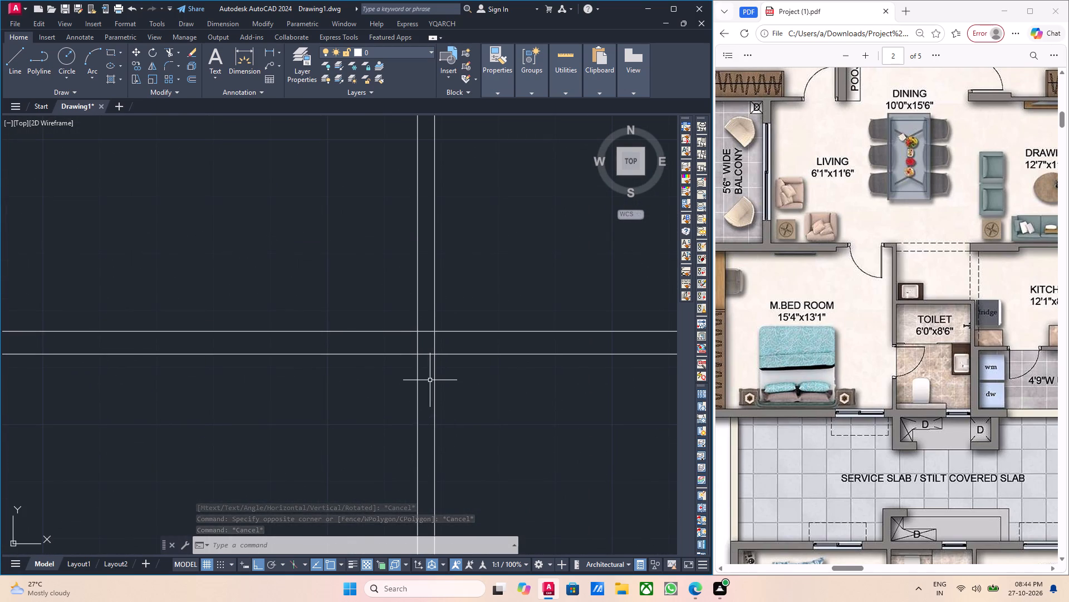
text(tr)
key(Return)
scroll(427, 372, up, 2)
click(421, 332)
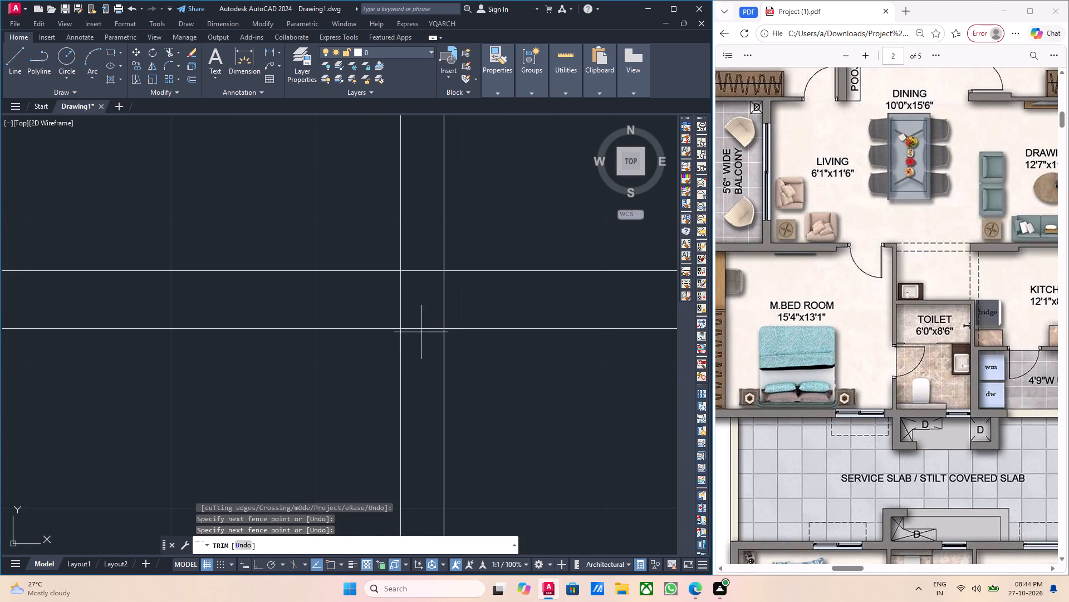
click(419, 323)
click(418, 281)
click(418, 261)
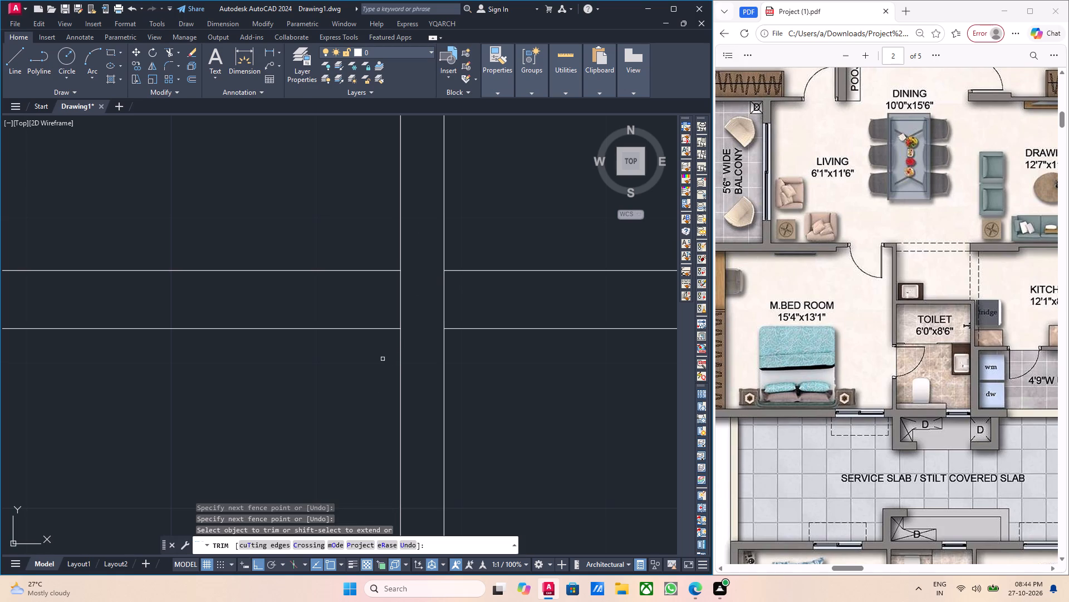
key(Escape)
Erase the two horizontal line segments left running across the master bedroom.
drag(361, 363, 348, 344)
click(296, 270)
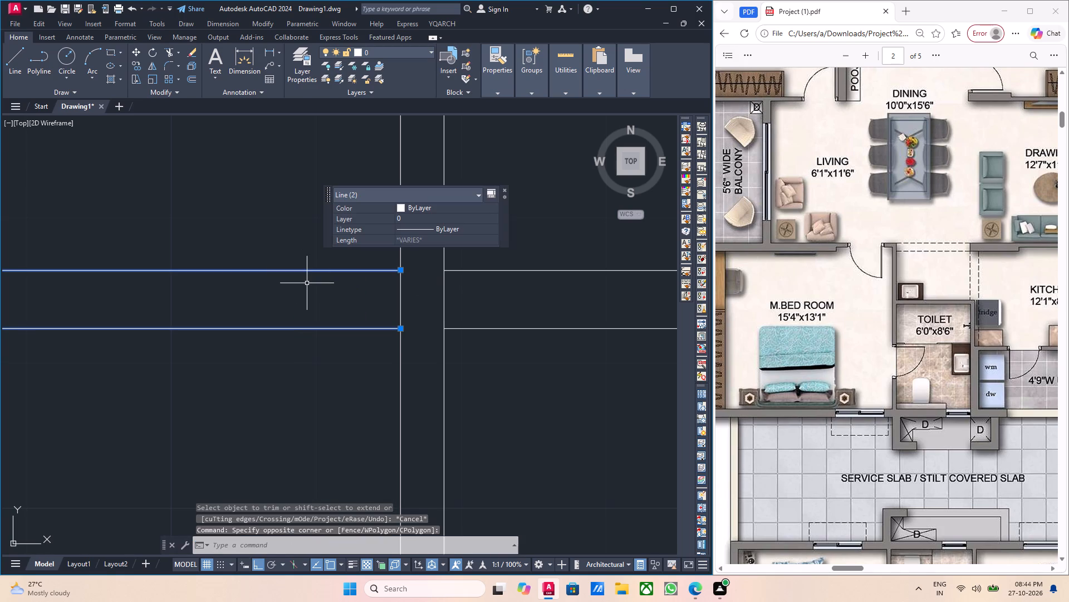
key(Delete)
Trim the two horizontal lines where they cross the wall between the toilet and the kitchen.
scroll(307, 283, down, 3)
scroll(308, 285, up, 1)
scroll(308, 289, down, 2)
middle_drag(392, 310, 375, 343)
scroll(372, 343, down, 2)
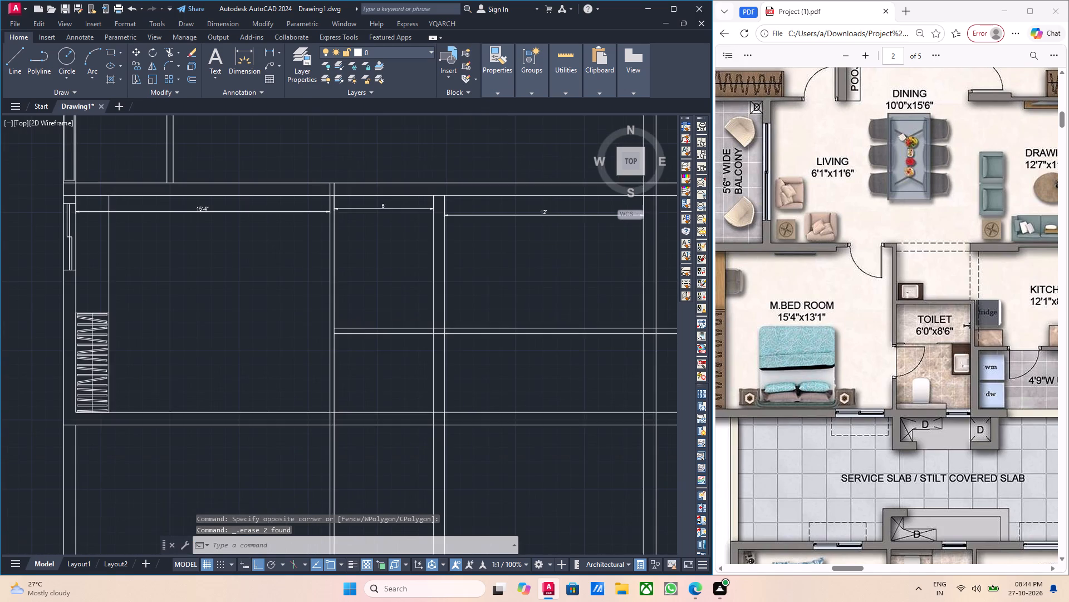
middle_drag(420, 355, 398, 347)
middle_drag(433, 355, 350, 360)
middle_drag(326, 358, 361, 363)
scroll(300, 352, up, 2)
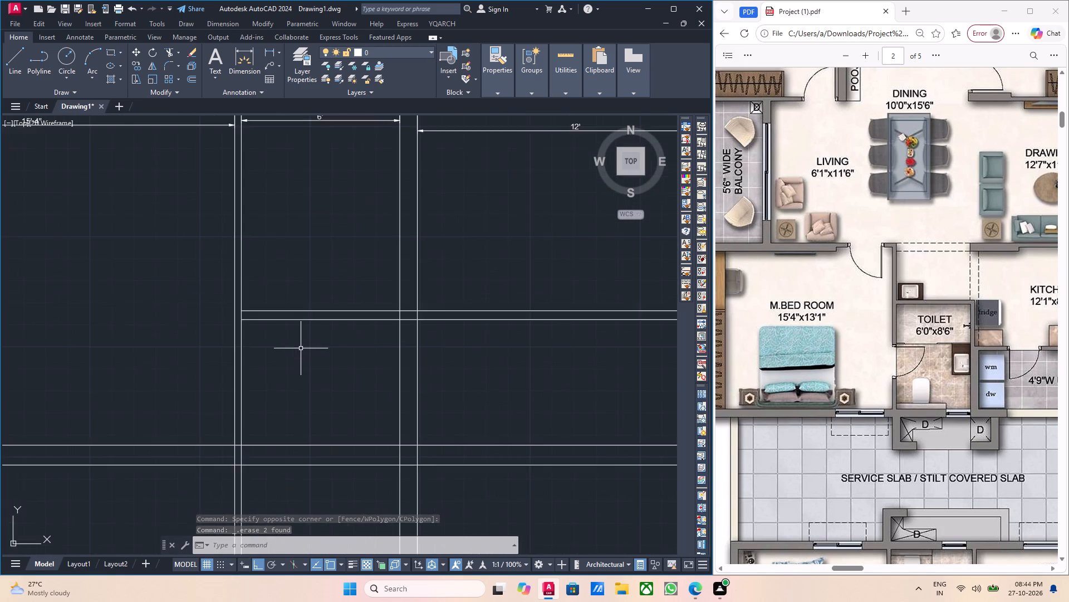
scroll(302, 348, up, 1)
middle_drag(311, 351, 384, 381)
middle_click(394, 369)
scroll(394, 371, down, 1)
middle_drag(399, 367, 402, 381)
scroll(502, 371, up, 2)
middle_drag(483, 374, 486, 382)
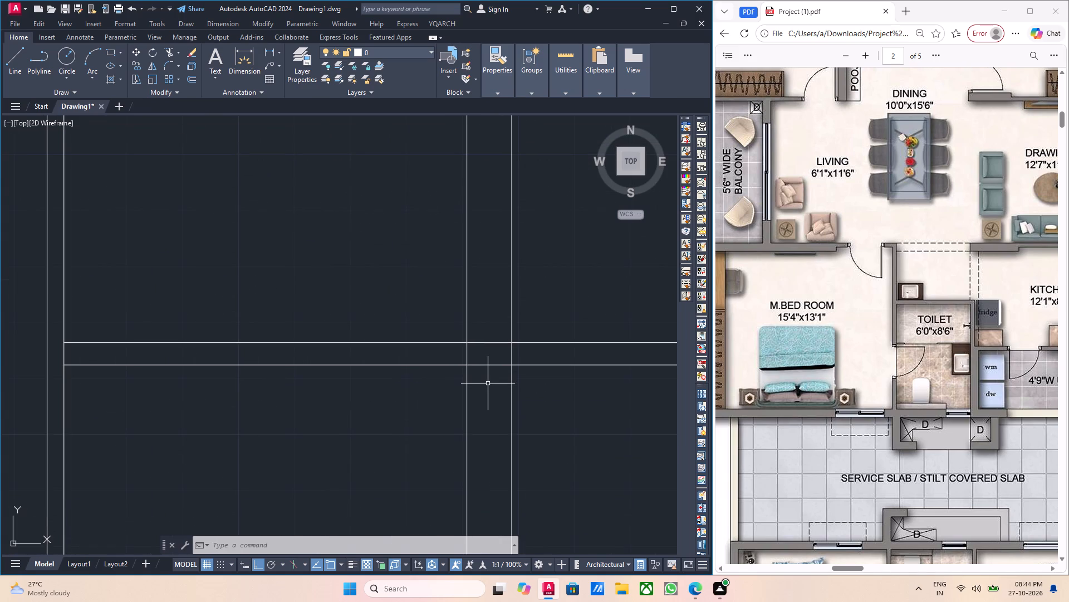
key(y)
key(BackSpace)
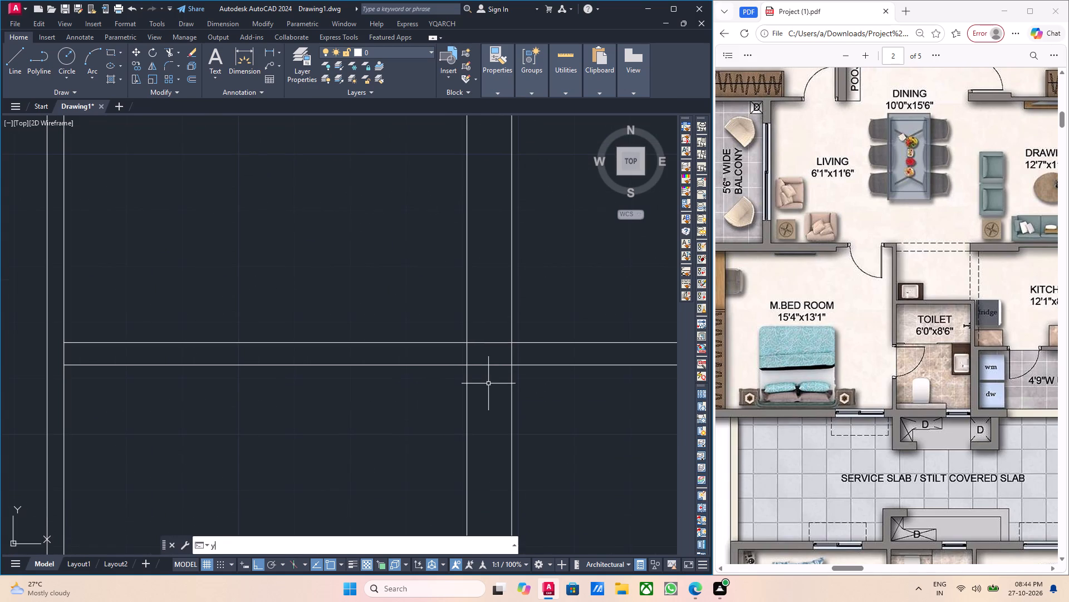
text(tr)
key(Return)
scroll(488, 383, up, 2)
click(497, 357)
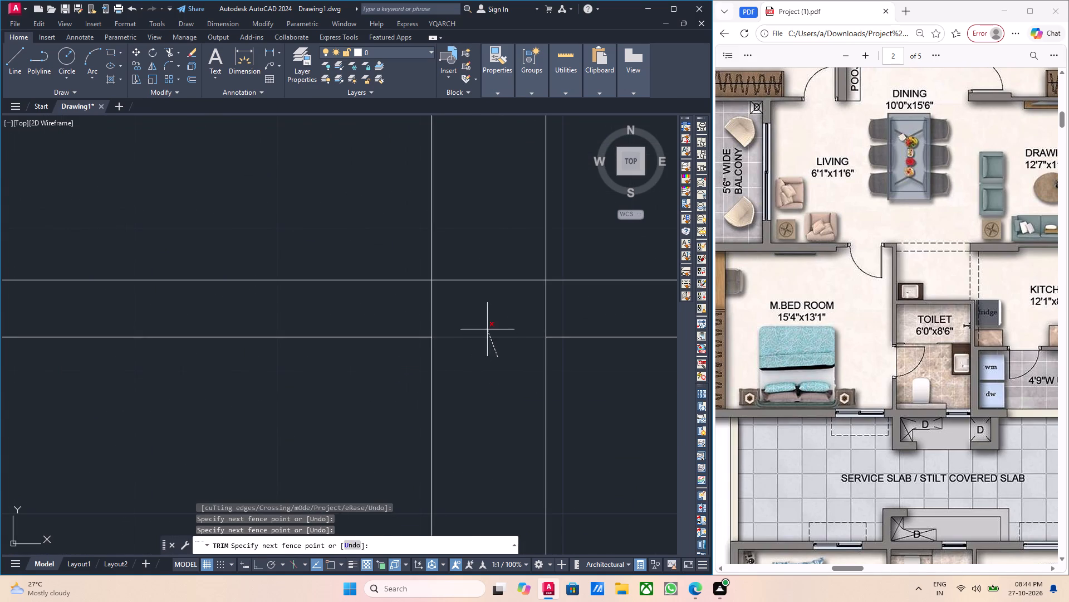
click(487, 329)
drag(478, 298, 478, 292)
click(471, 270)
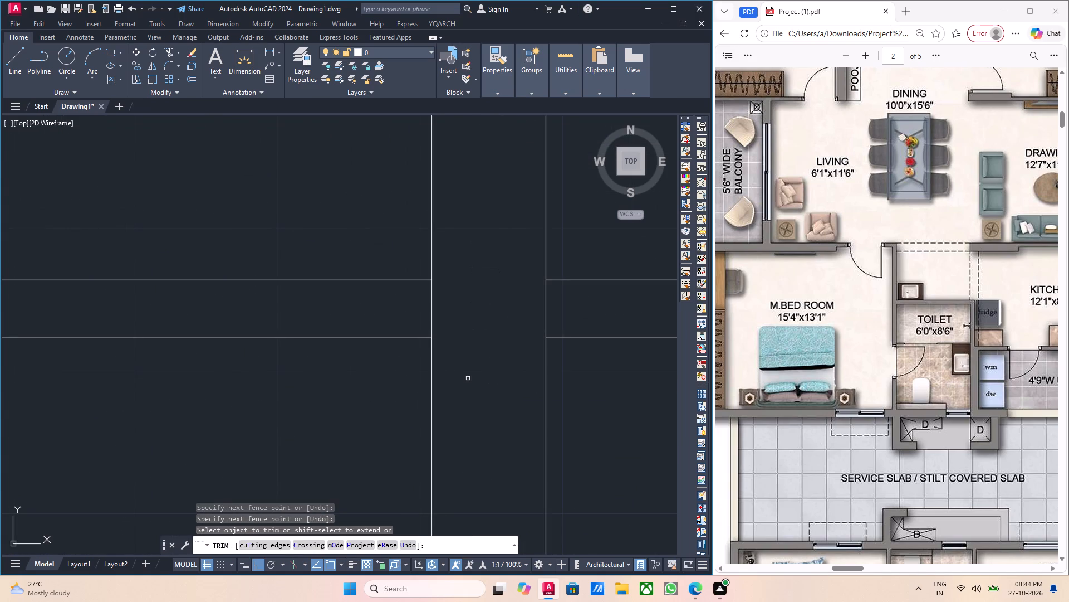
key(Escape)
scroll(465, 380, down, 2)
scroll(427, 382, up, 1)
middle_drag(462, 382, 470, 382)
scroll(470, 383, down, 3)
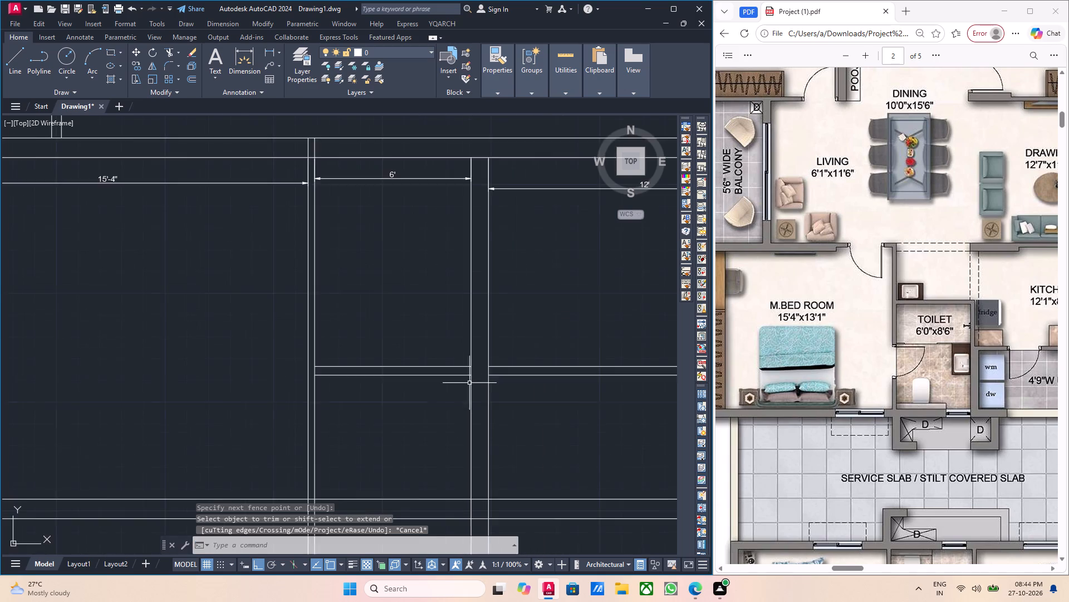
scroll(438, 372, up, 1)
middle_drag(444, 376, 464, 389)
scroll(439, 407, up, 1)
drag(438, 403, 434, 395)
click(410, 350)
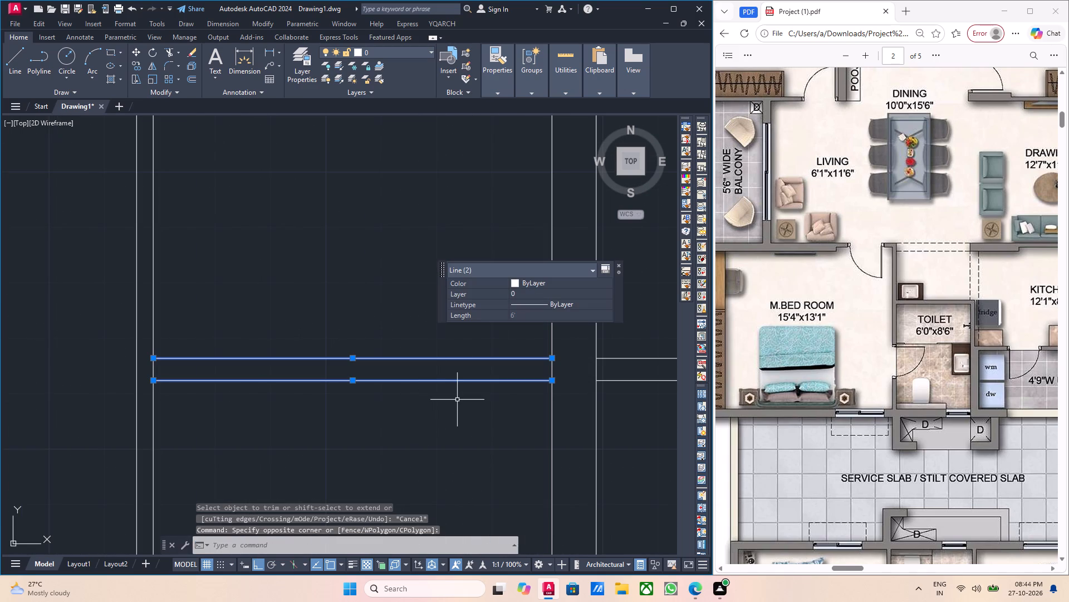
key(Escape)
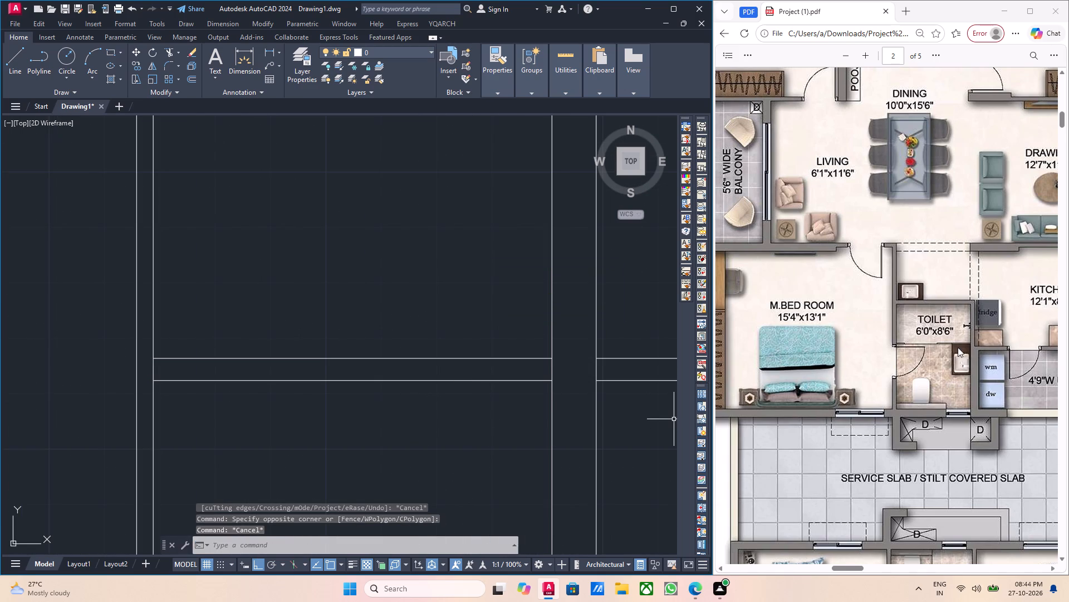
Offset the upper of the two horizontal lines across the toilet 6" upward to match the partition in the plan.
ctrl+scroll(983, 349, up, 7)
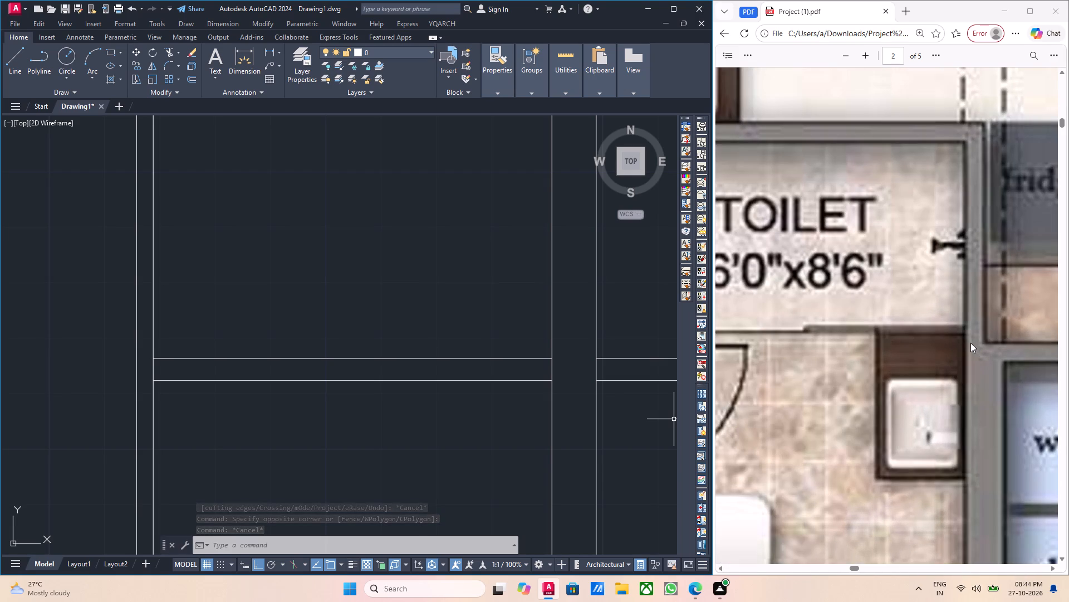
ctrl+scroll(970, 343, down, 2)
scroll(823, 366, down, 3)
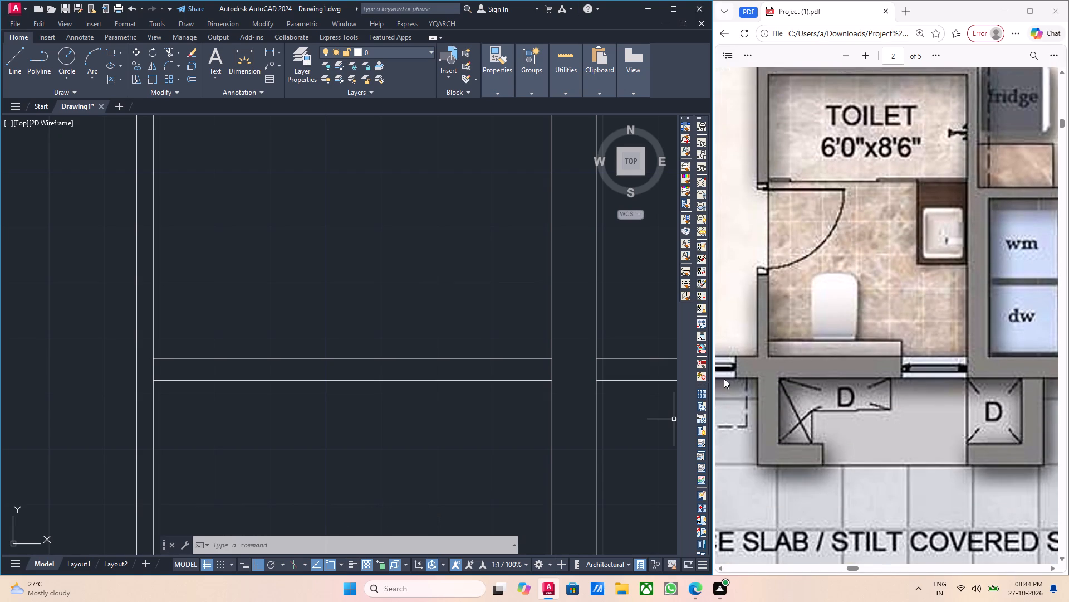
scroll(540, 404, up, 2)
key(Escape)
scroll(540, 404, down, 3)
scroll(534, 394, up, 1)
middle_drag(541, 402, 551, 422)
scroll(551, 422, down, 1)
scroll(553, 405, up, 1)
middle_drag(555, 409, 561, 426)
click(556, 424)
click(526, 409)
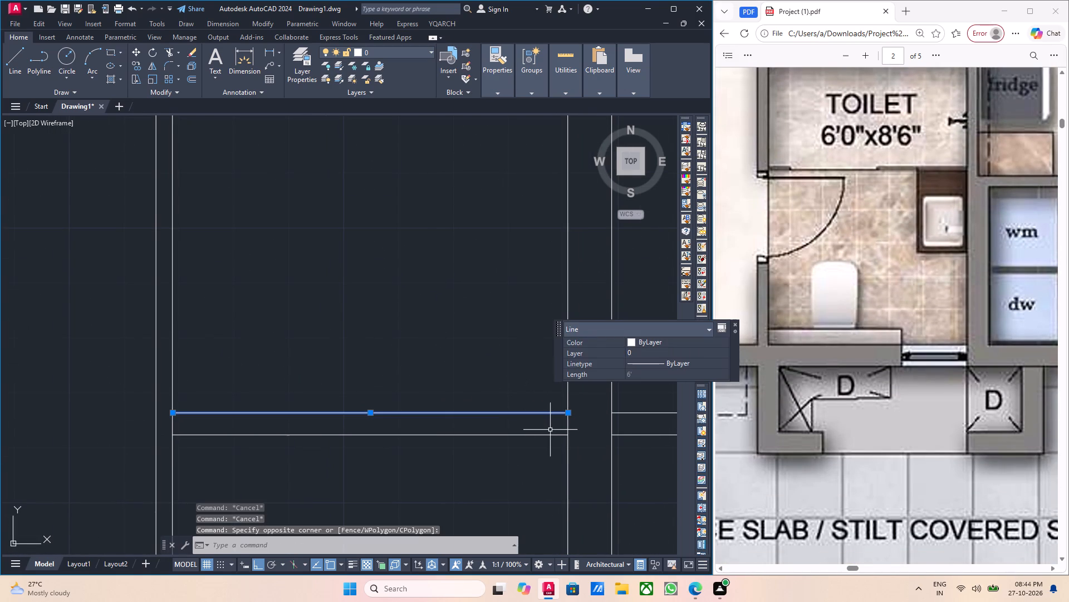
key(o)
key(Return)
click(566, 415)
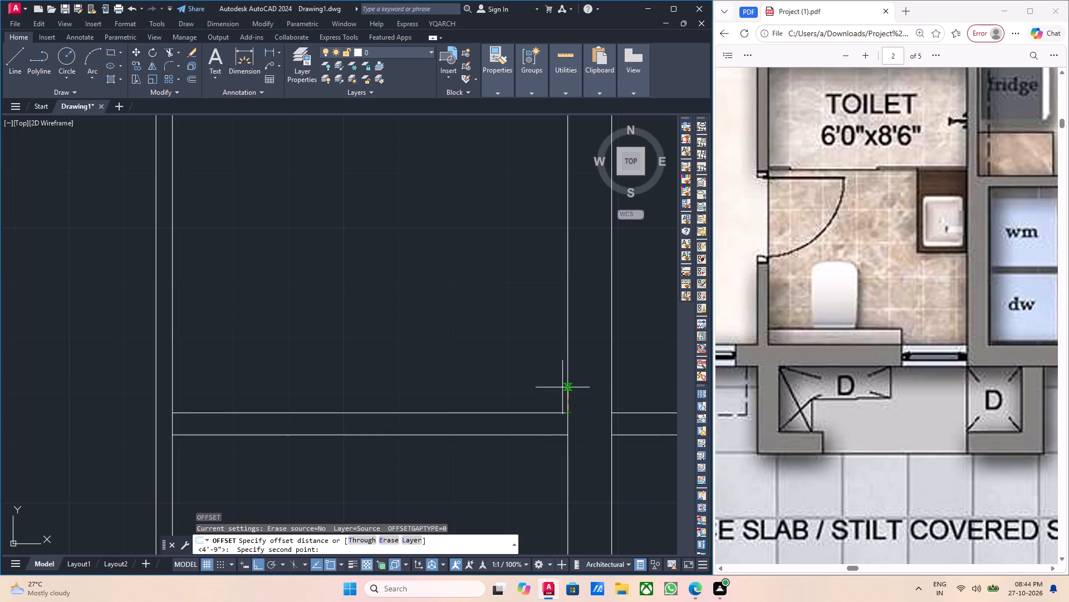
key(6)
key(Return)
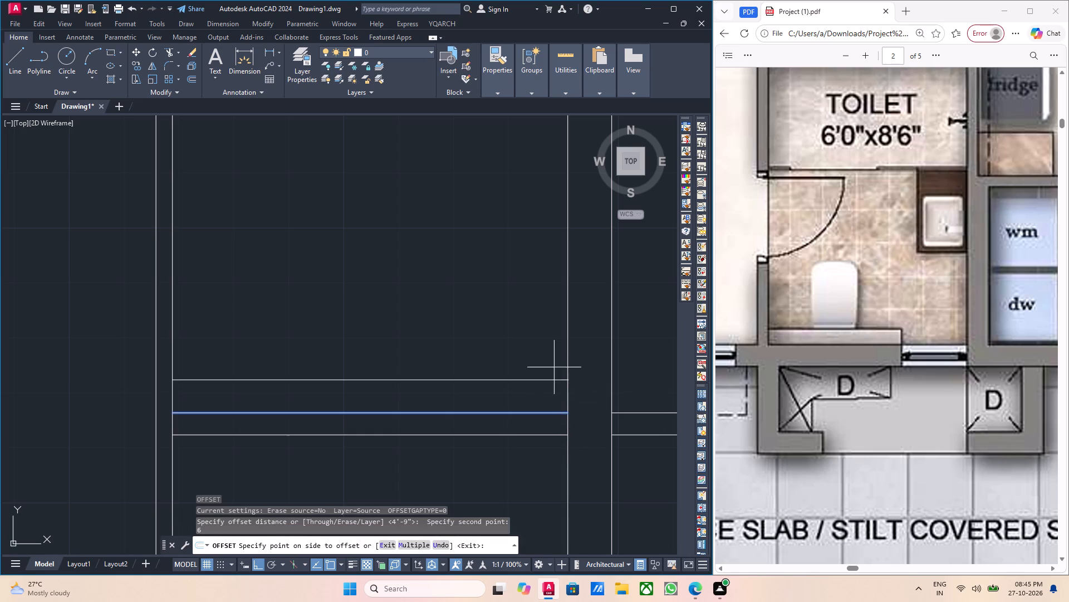
click(531, 352)
scroll(531, 352, down, 1)
key(Escape)
Erase the two original horizontal lines across the toilet below the new offset line.
scroll(526, 419, up, 2)
click(524, 411)
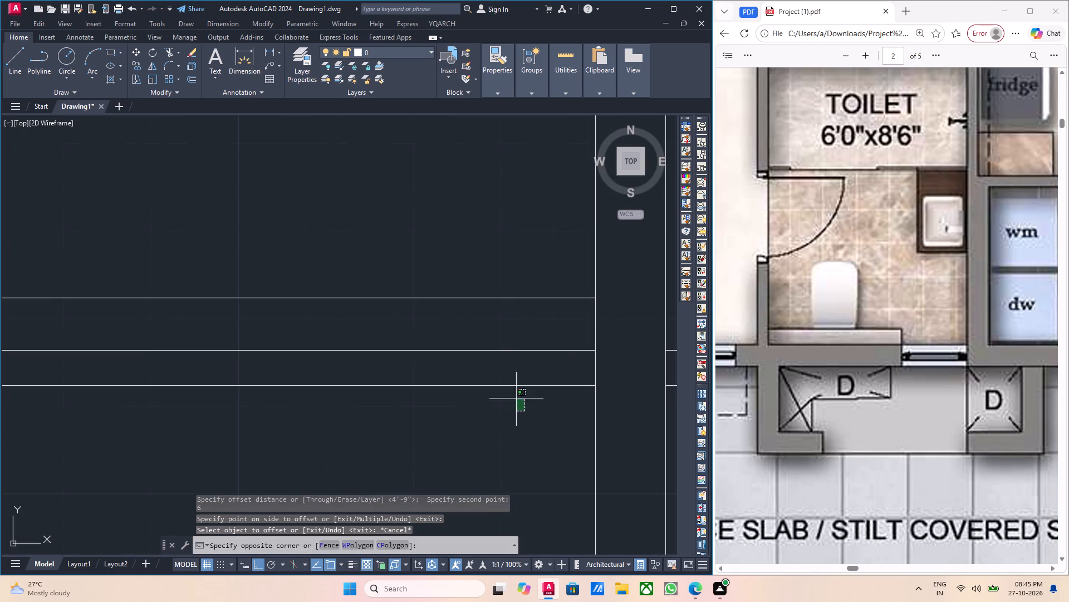
click(463, 346)
key(Delete)
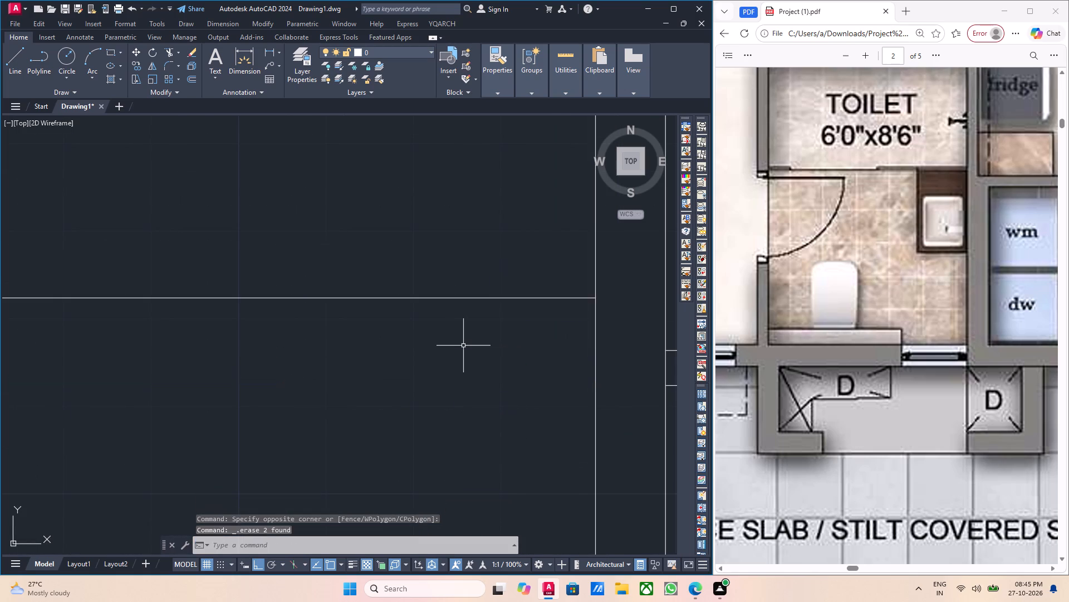
Offset the remaining horizontal line across the toilet 2" upward to form a thin partition.
middle_drag(505, 345, 521, 391)
drag(533, 368, 523, 357)
click(509, 336)
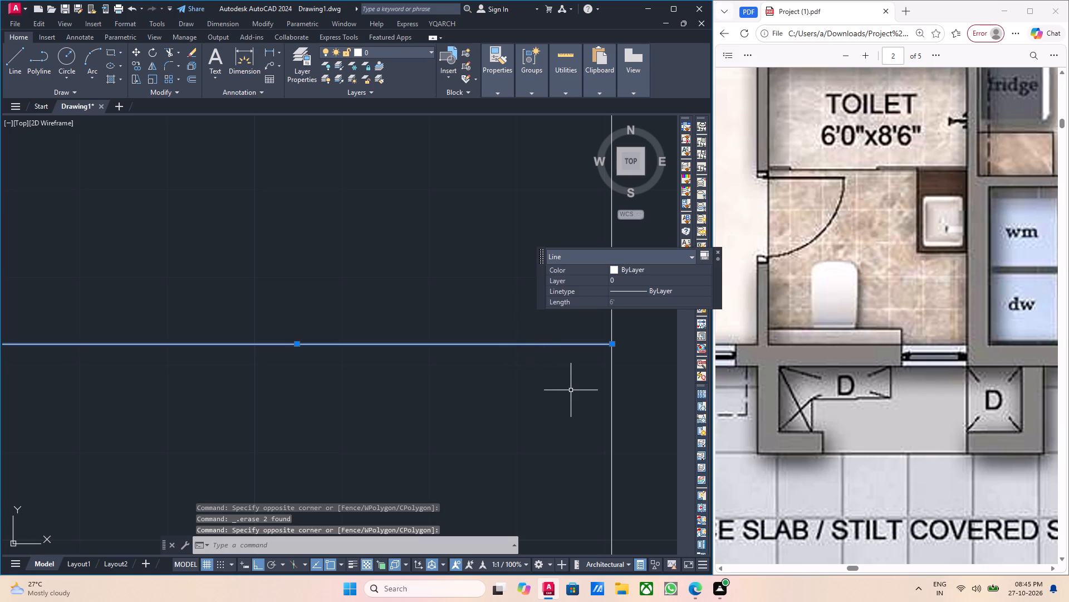
key(o)
key(Return)
click(612, 346)
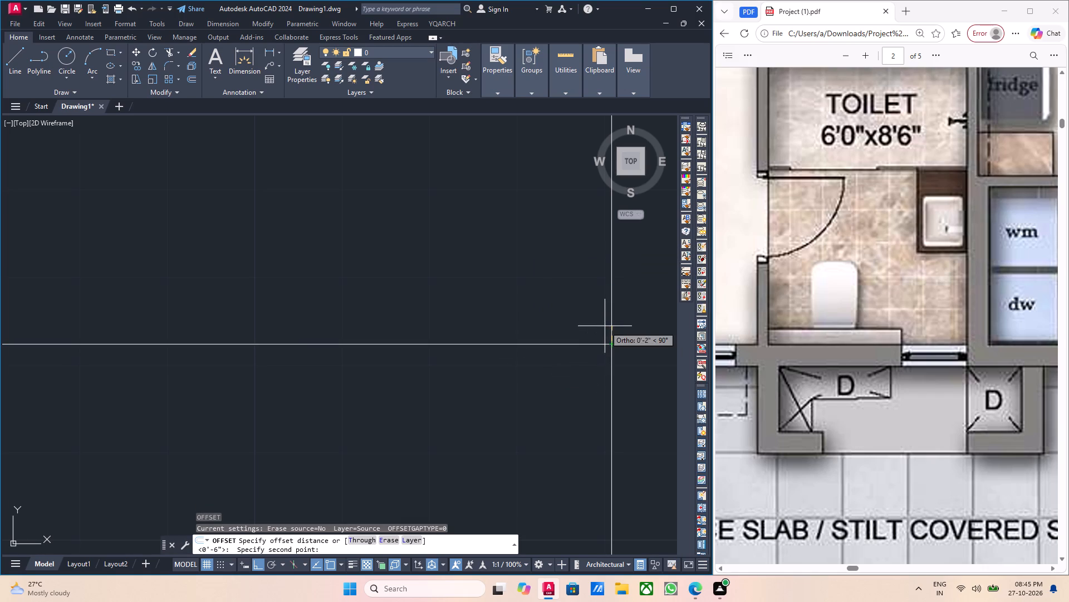
key(2)
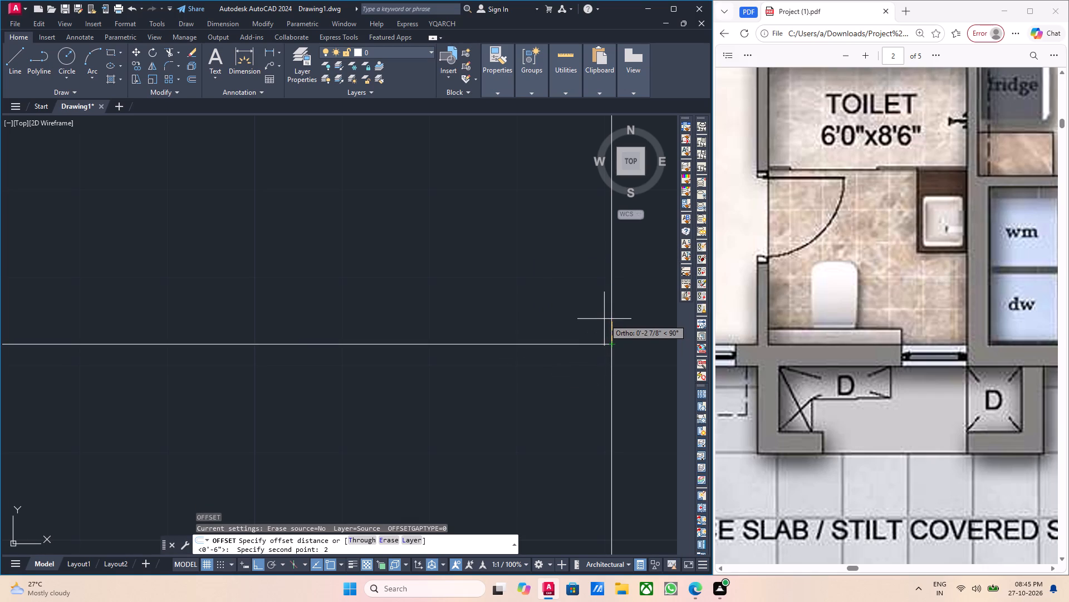
key(Return)
click(514, 271)
scroll(512, 261, down, 3)
key(Escape)
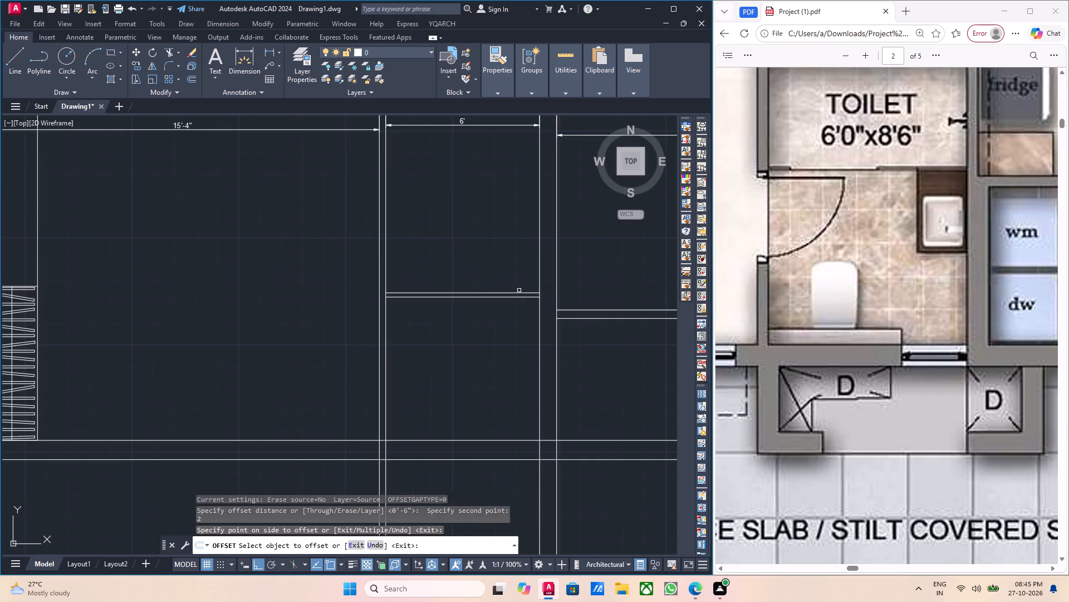
Examine the kitchen counter, door and utility layout in the PDF plan and compare it with the drawn kitchen walls.
scroll(522, 291, down, 2)
middle_drag(558, 318, 496, 329)
middle_drag(526, 327, 448, 336)
scroll(457, 338, up, 1)
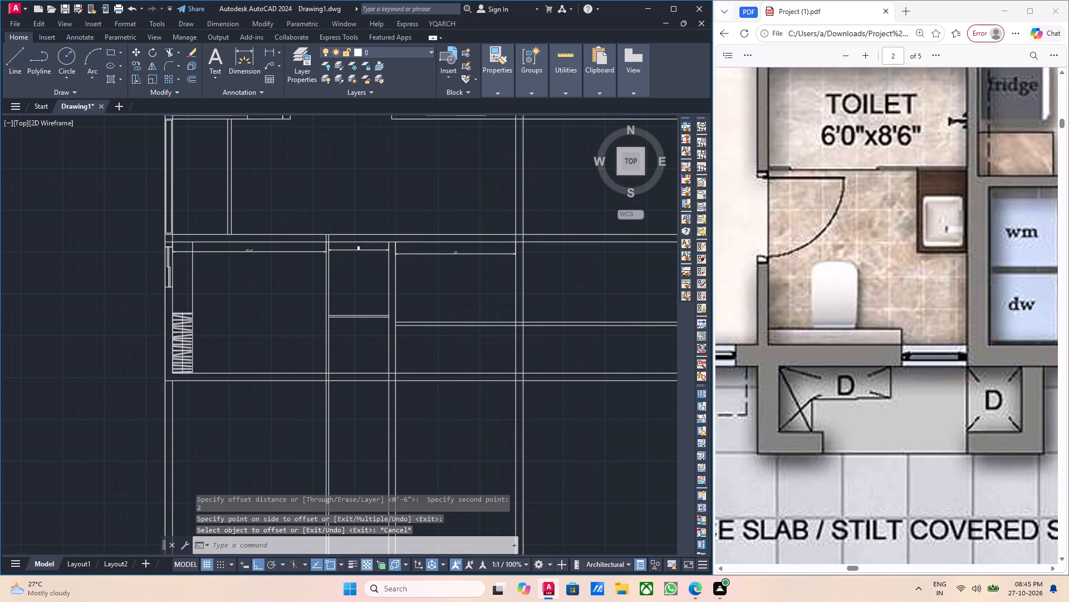
middle_drag(455, 338, 410, 344)
scroll(438, 347, down, 2)
middle_drag(450, 351, 398, 353)
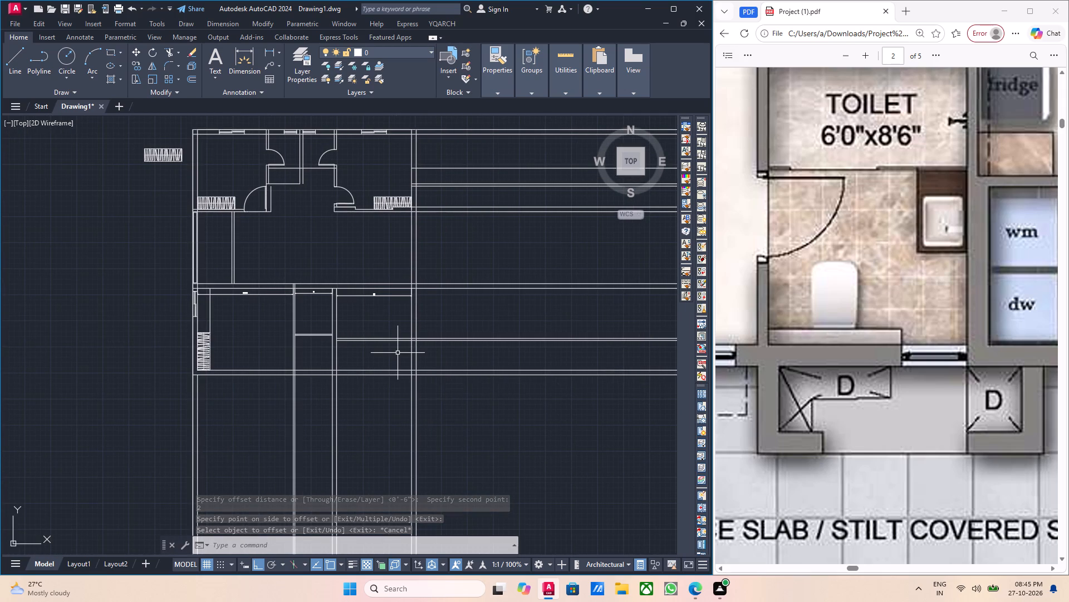
ctrl+scroll(819, 365, down, 2)
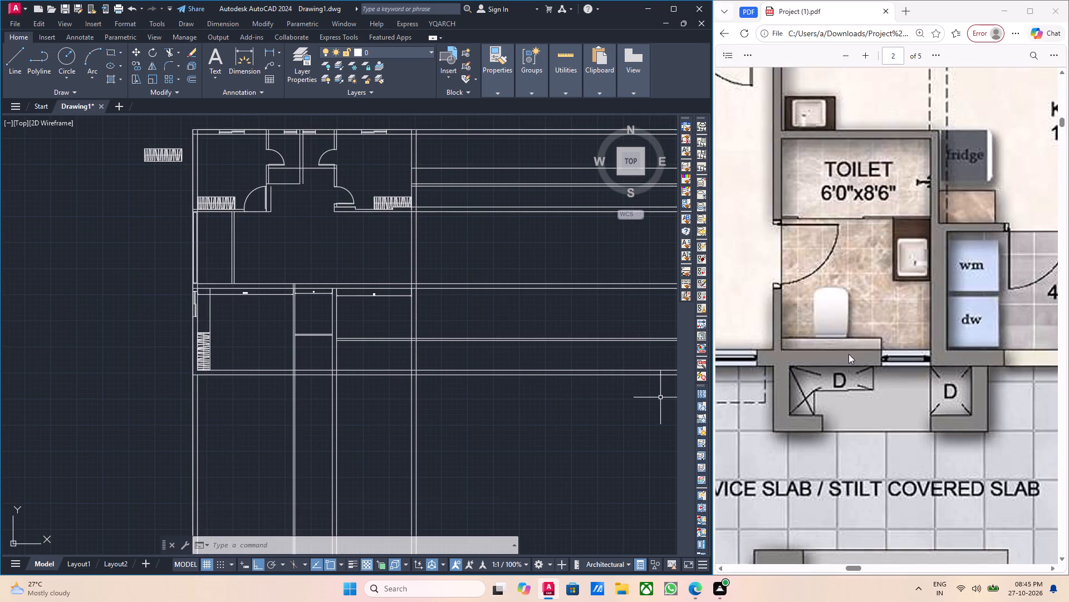
ctrl+scroll(849, 354, down, 1)
ctrl+scroll(900, 347, down, 2)
ctrl+middle_drag(948, 343, 891, 343)
ctrl+scroll(983, 320, up, 1)
ctrl+middle_drag(985, 319, 1031, 305)
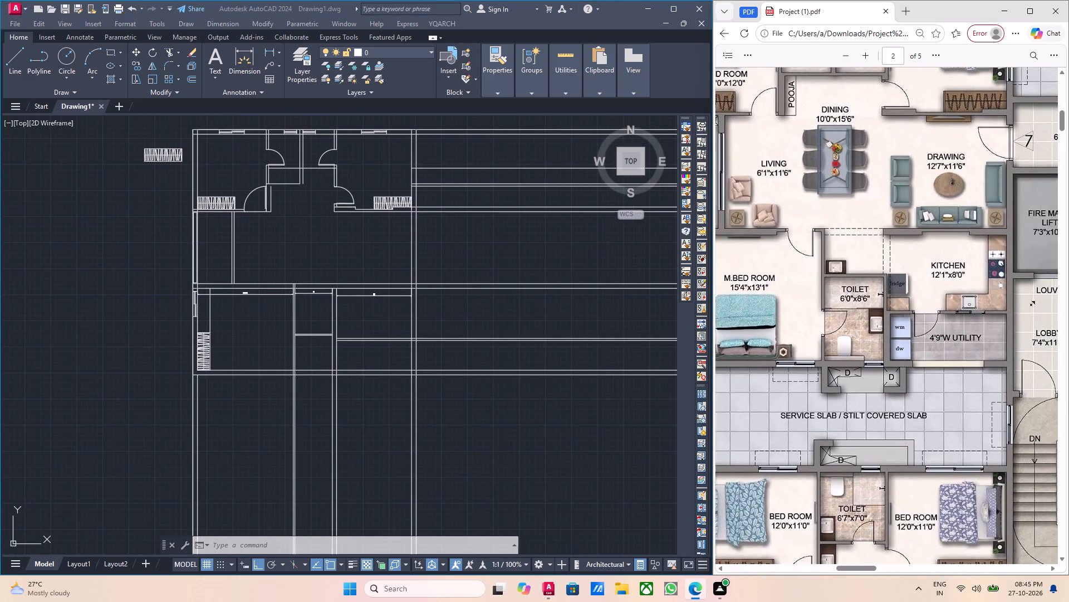
ctrl+middle_drag(1031, 305, 1038, 303)
scroll(929, 318, up, 2)
ctrl+scroll(924, 379, down, 2)
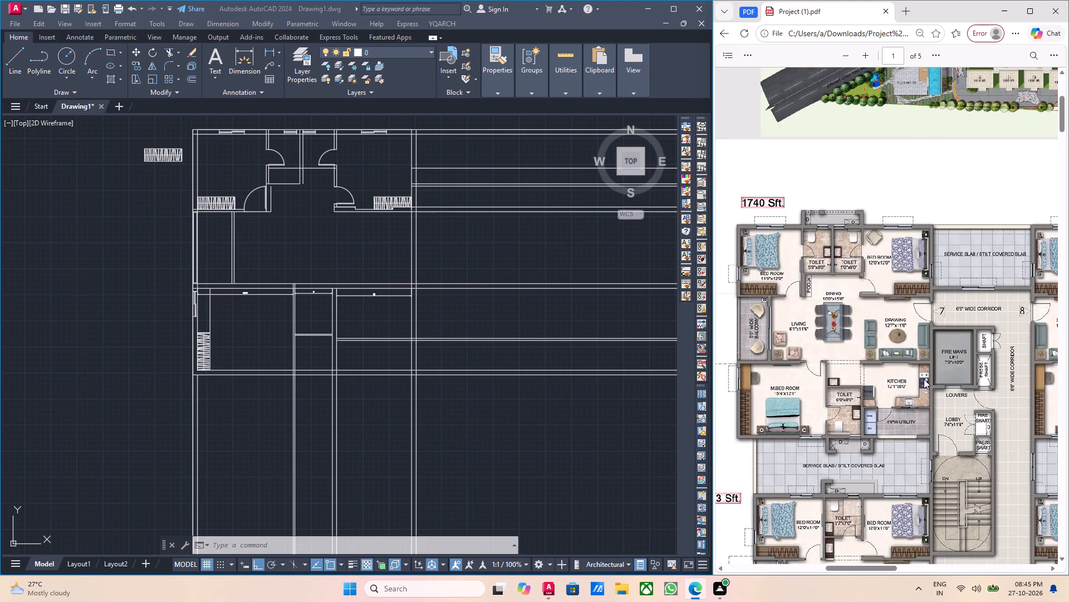
ctrl+scroll(923, 379, up, 7)
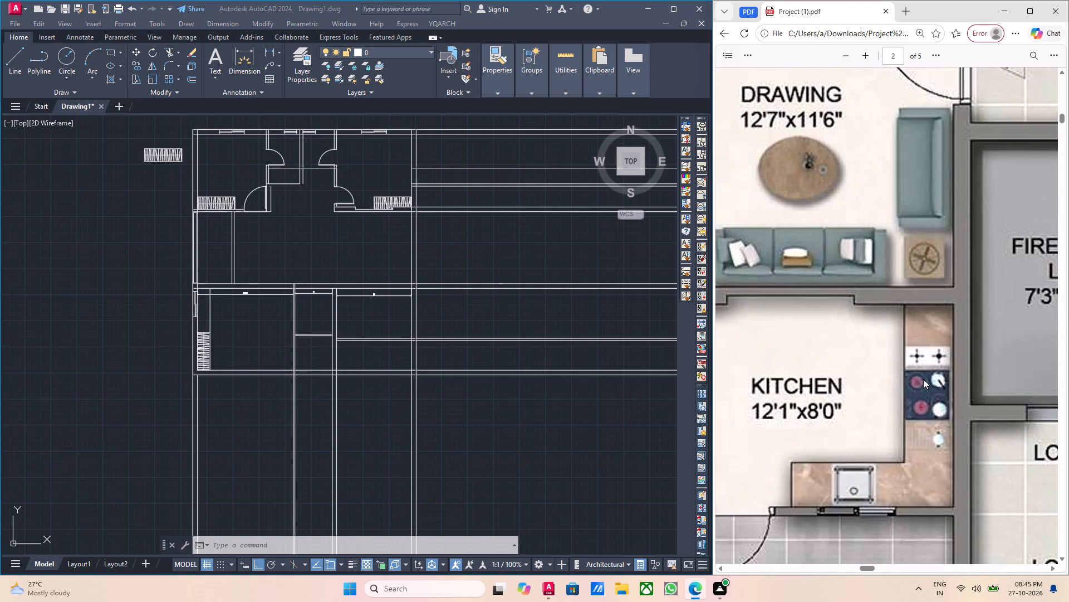
scroll(389, 345, up, 3)
scroll(398, 345, down, 3)
middle_drag(389, 352, 413, 359)
scroll(368, 343, up, 2)
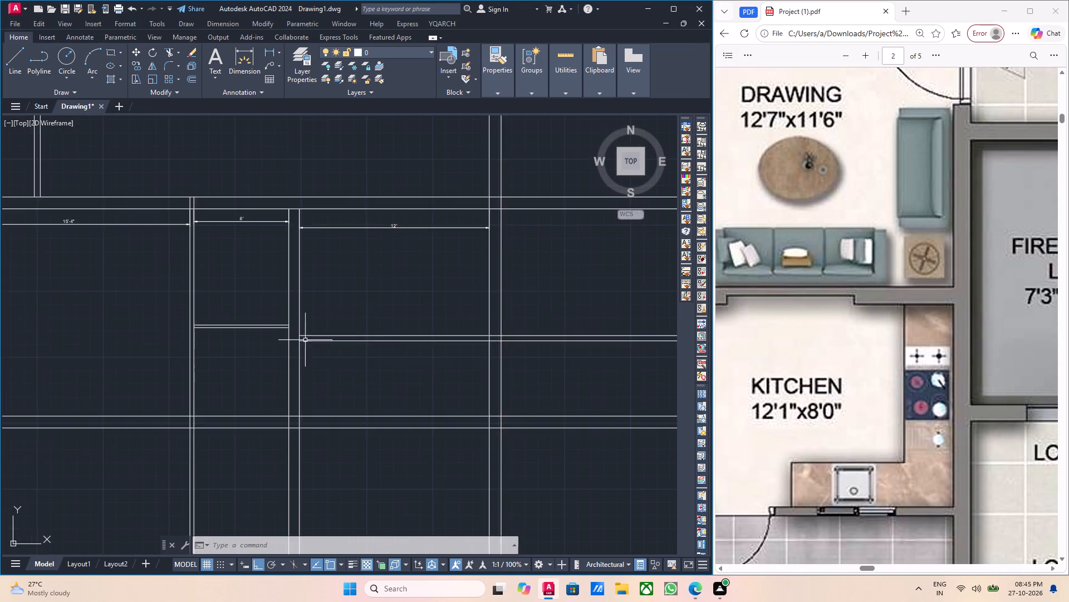
scroll(291, 340, up, 1)
scroll(364, 351, down, 1)
middle_drag(429, 361, 425, 382)
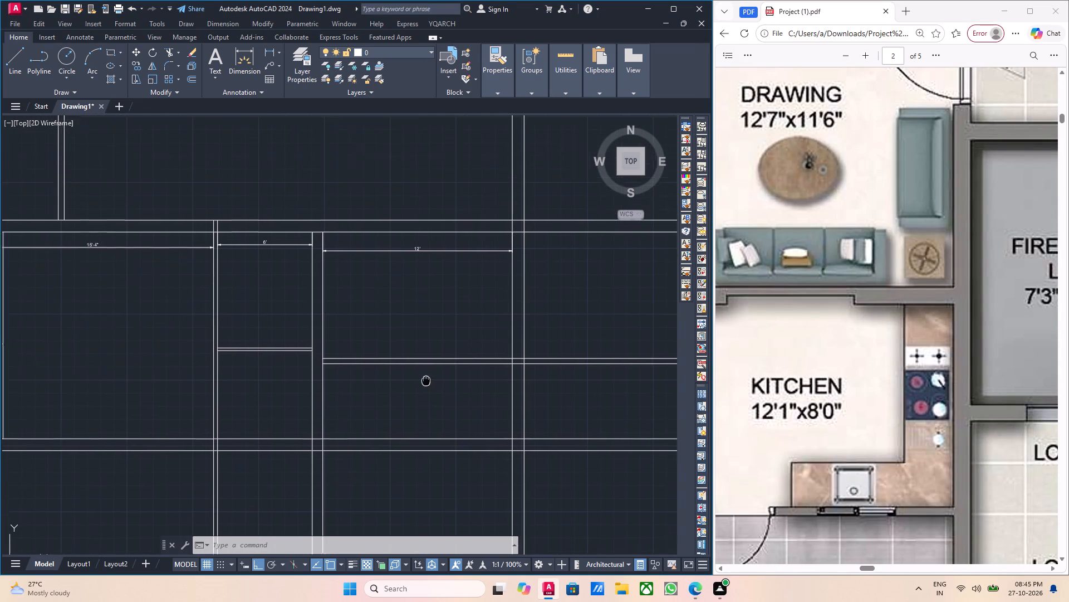
middle_drag(425, 382, 425, 383)
ctrl+middle_drag(839, 462, 831, 461)
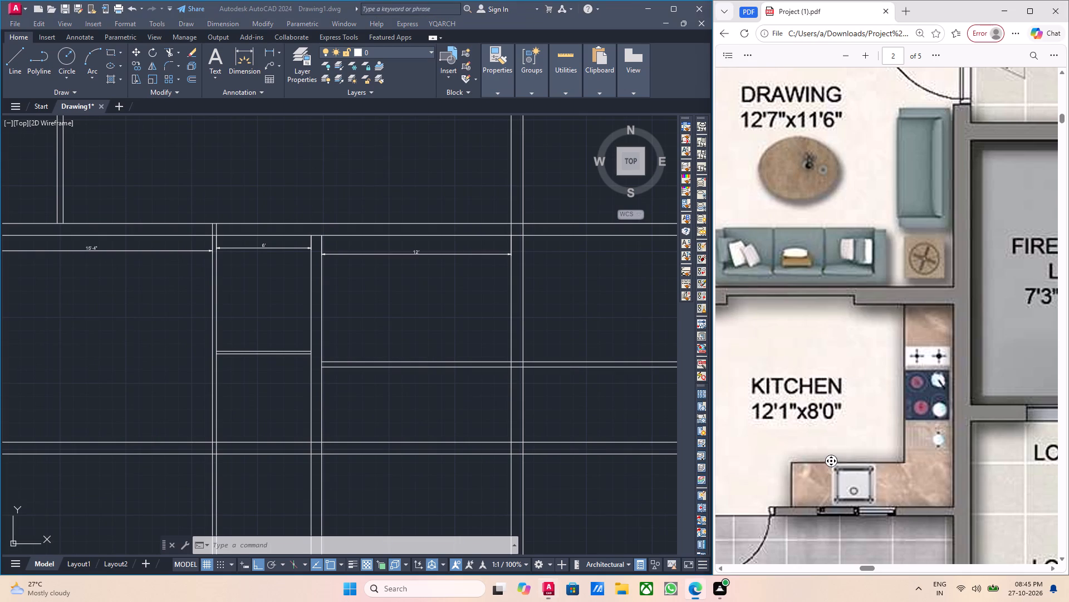
ctrl+middle_drag(831, 461, 812, 460)
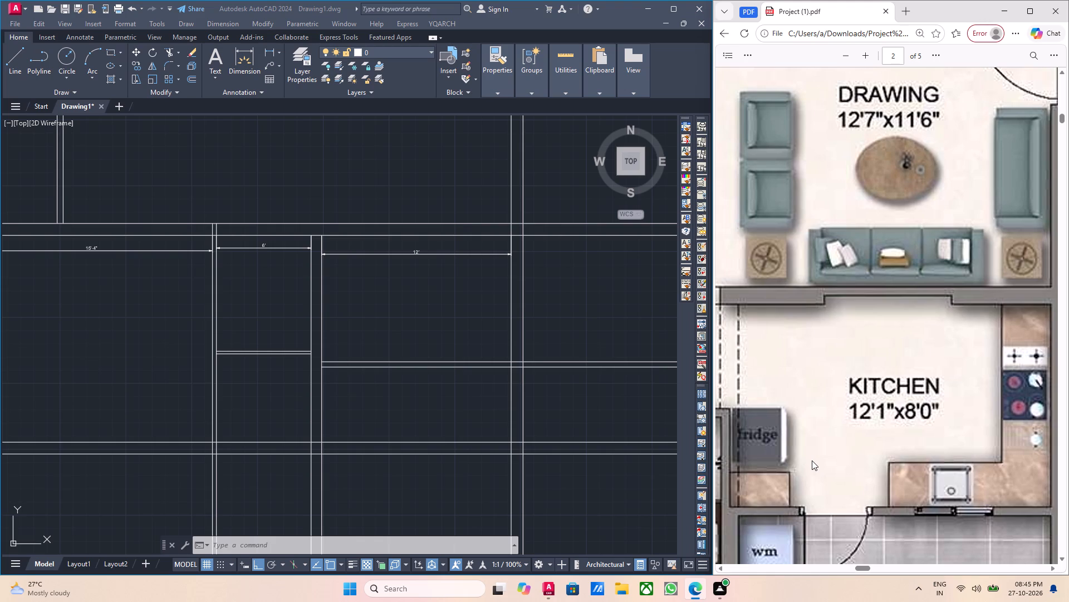
scroll(853, 439, down, 2)
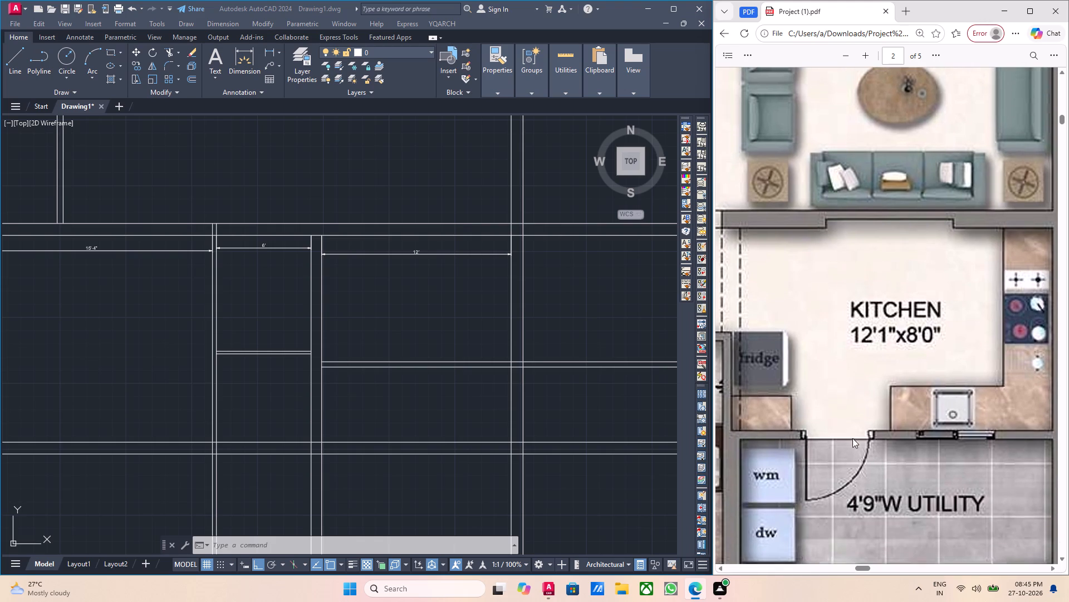
ctrl+middle_drag(912, 404, 930, 396)
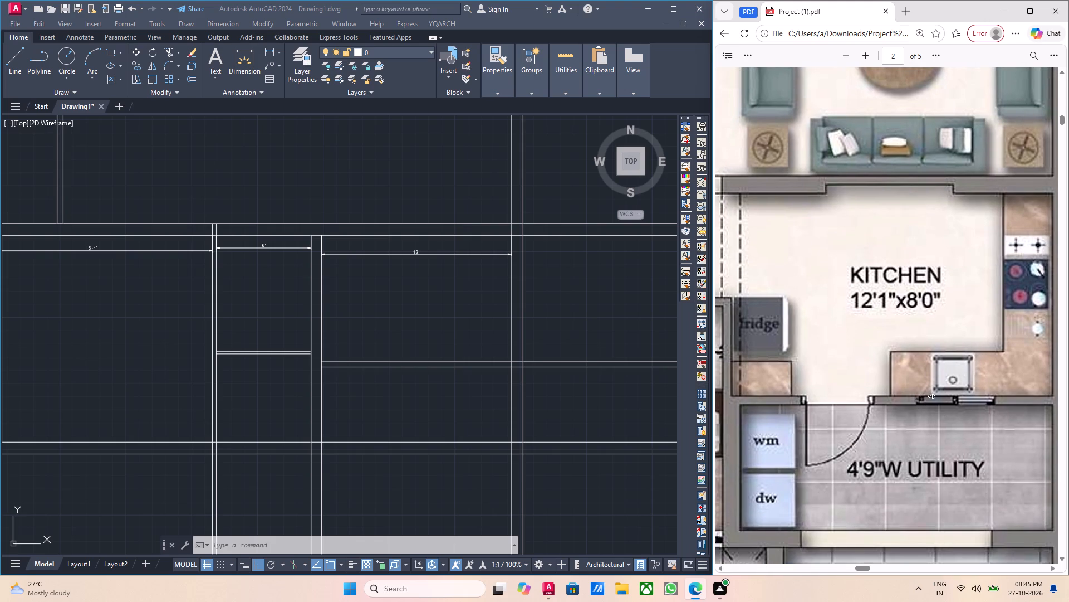
ctrl+middle_drag(930, 396, 928, 397)
ctrl+middle_drag(875, 399, 839, 396)
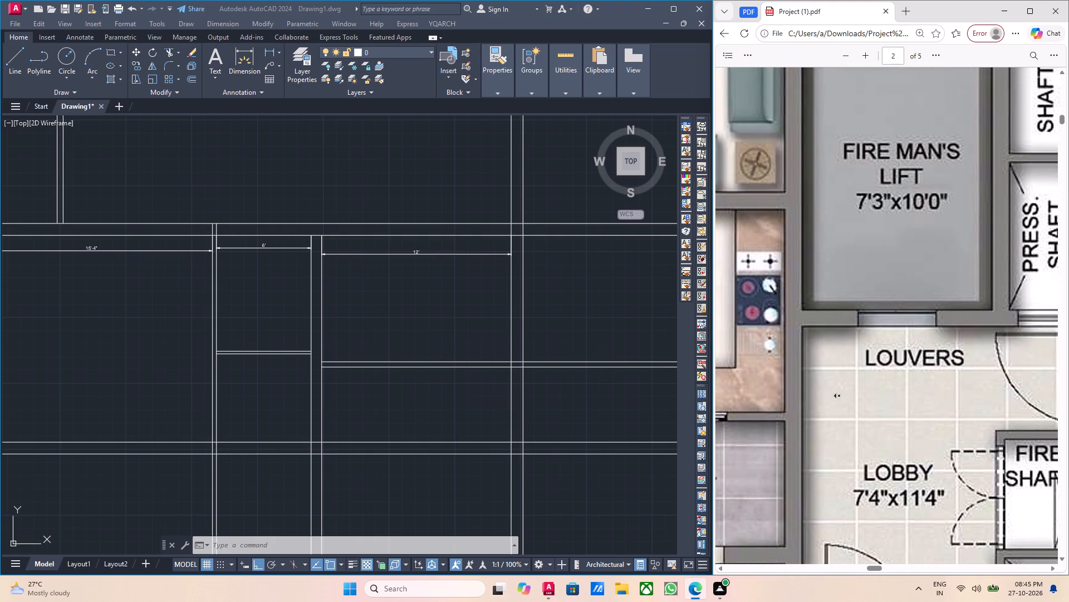
ctrl+middle_drag(839, 396, 820, 396)
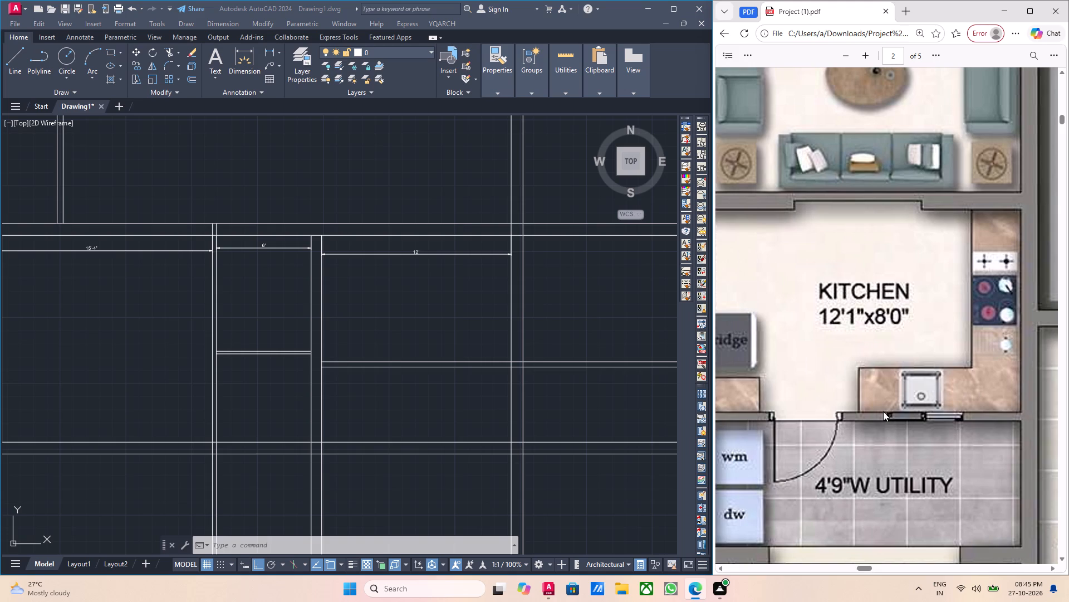
scroll(849, 410, up, 1)
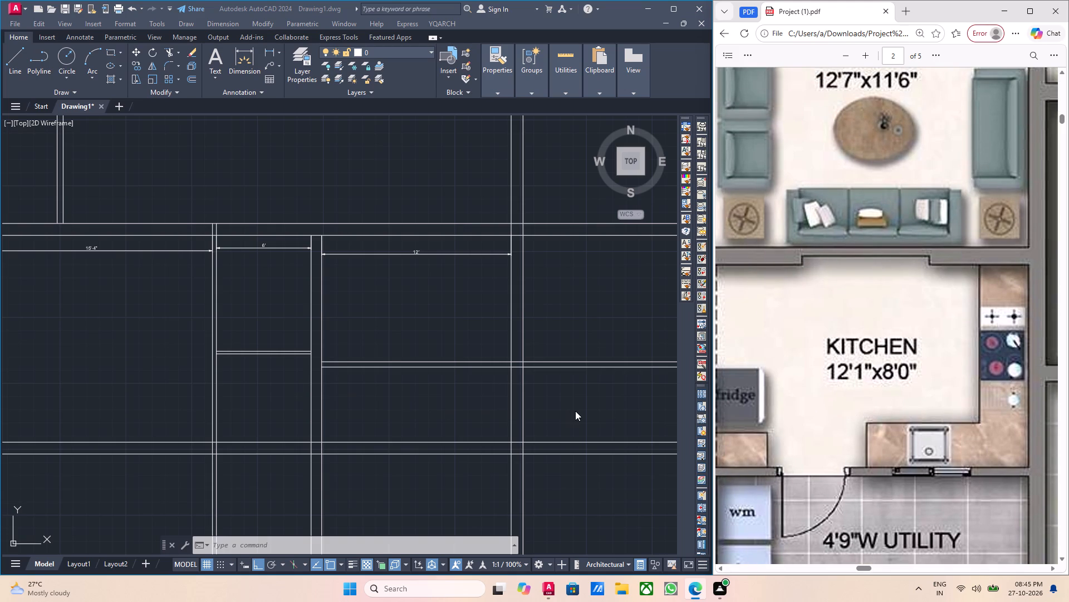
scroll(795, 419, down, 1)
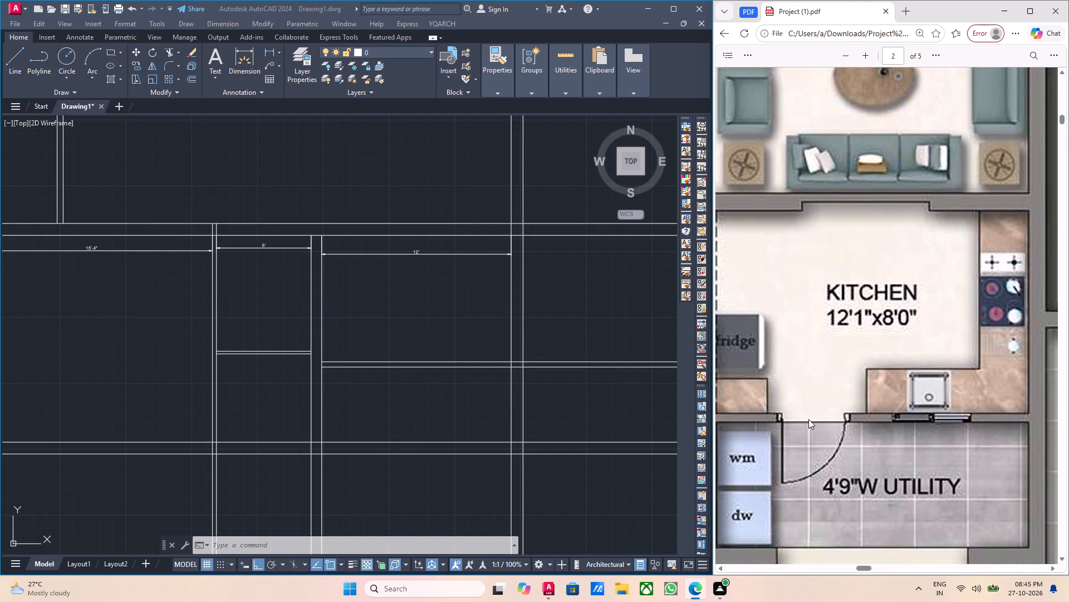
ctrl+middle_drag(820, 417, 792, 412)
ctrl+scroll(792, 412, down, 1)
scroll(792, 411, down, 2)
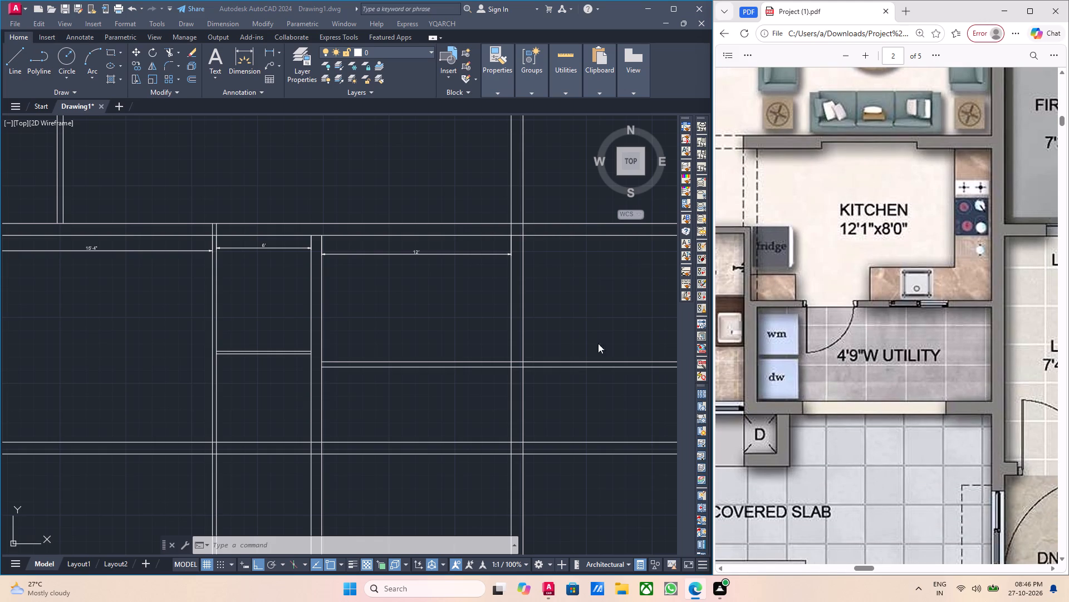
scroll(484, 315, up, 2)
scroll(487, 316, down, 2)
middle_drag(501, 325, 501, 332)
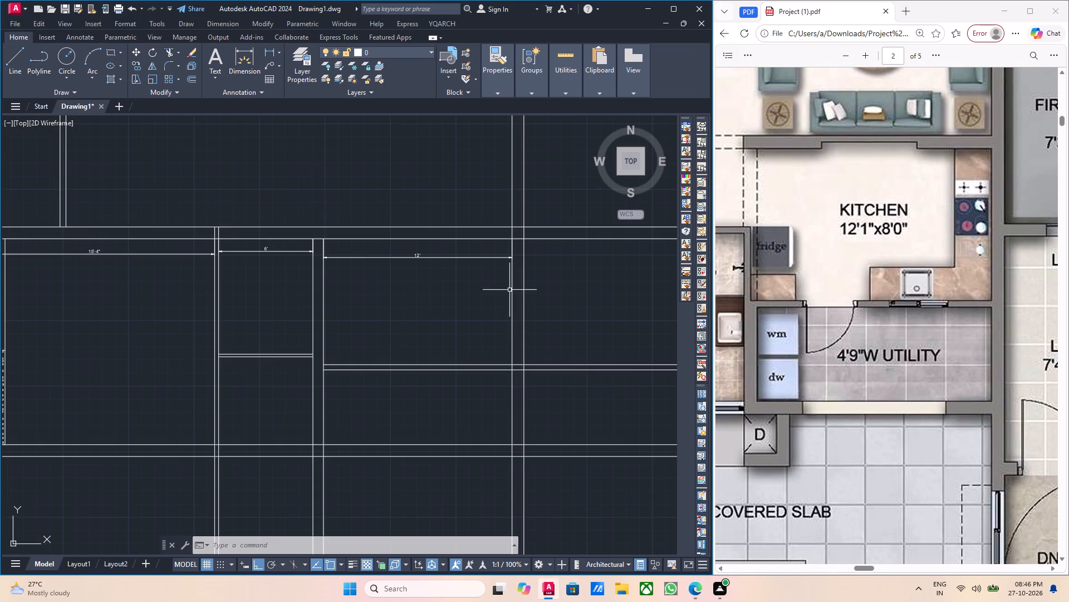
Draw the kitchen counter edge from the upper east inner corner, 2' west along the wall and down past the kitchen–utility wall.
key(Escape)
scroll(507, 254, up, 3)
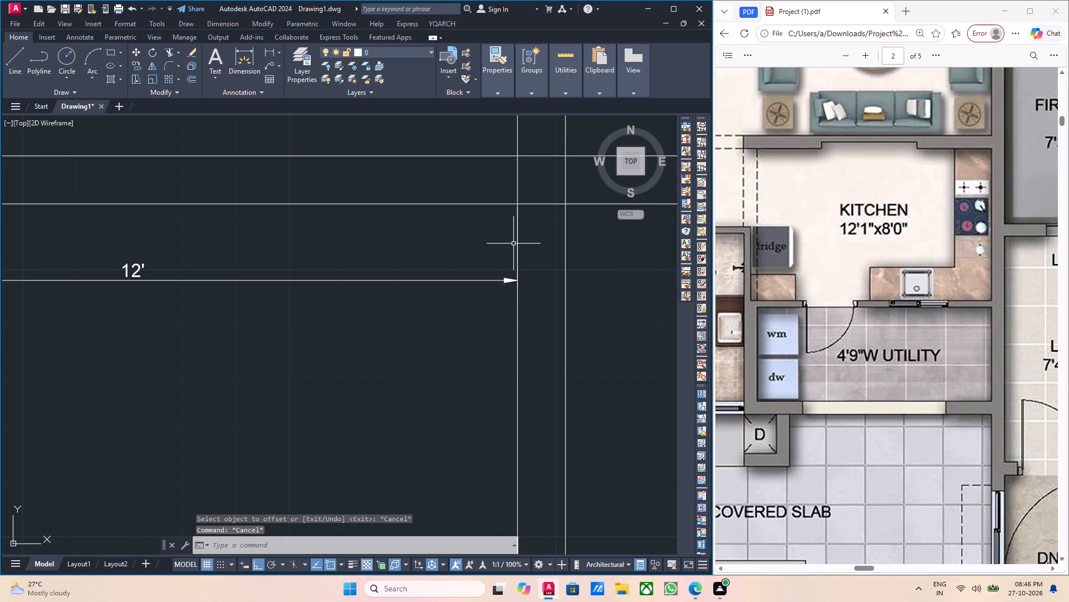
key(l)
key(Return)
click(519, 203)
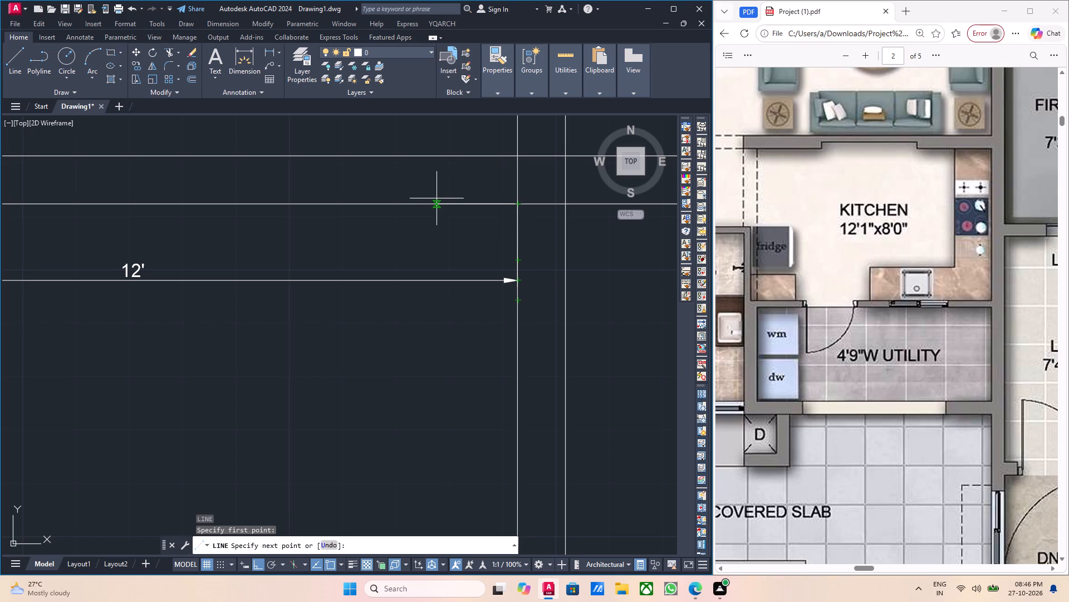
text(2')
key(Return)
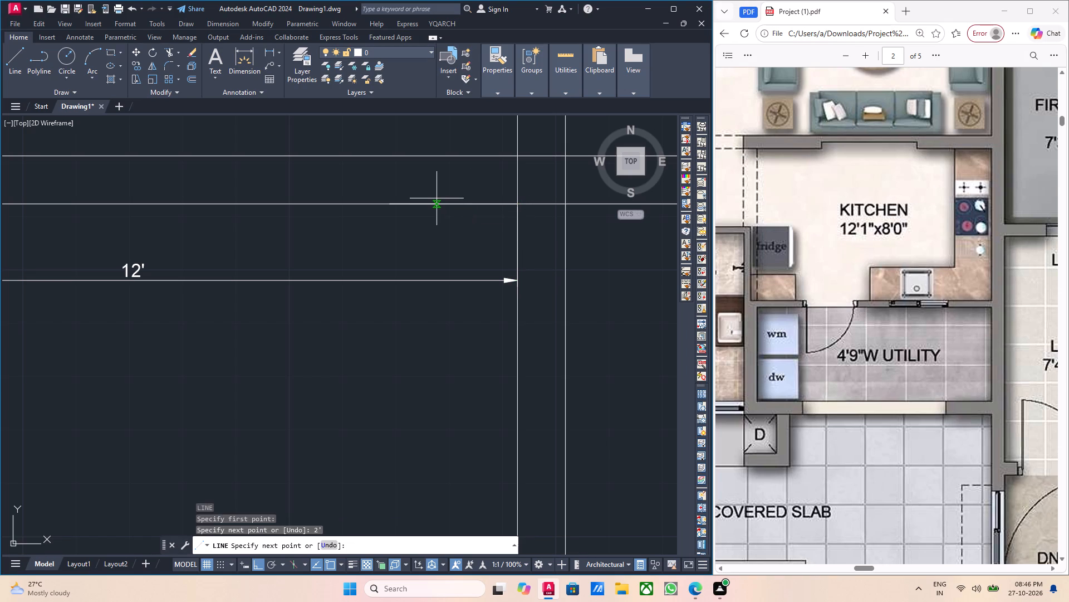
scroll(423, 314, down, 3)
middle_drag(424, 354, 424, 275)
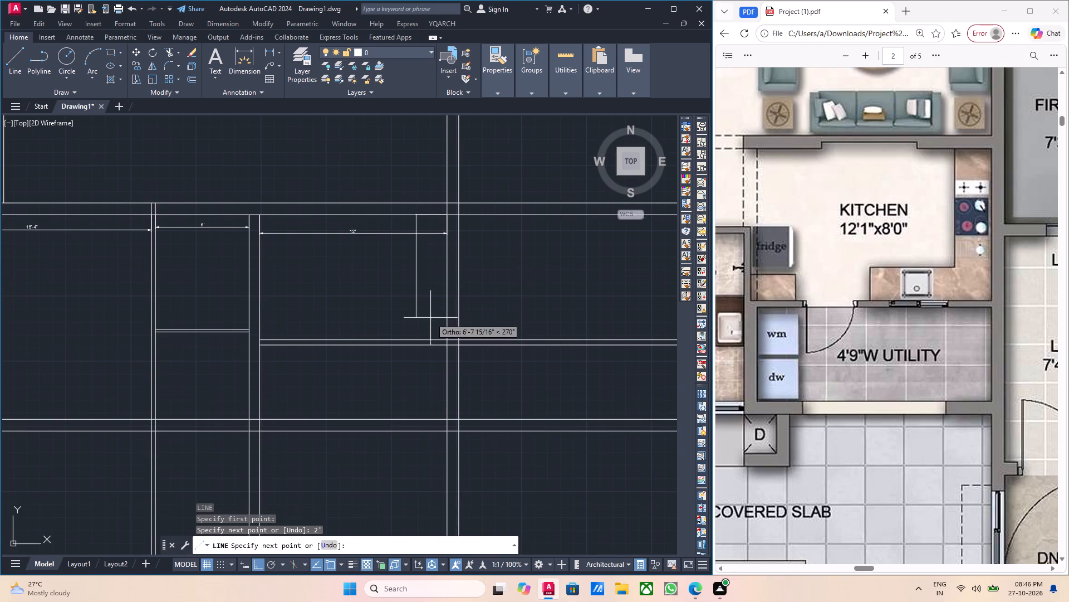
scroll(414, 342, up, 2)
click(408, 405)
key(Escape)
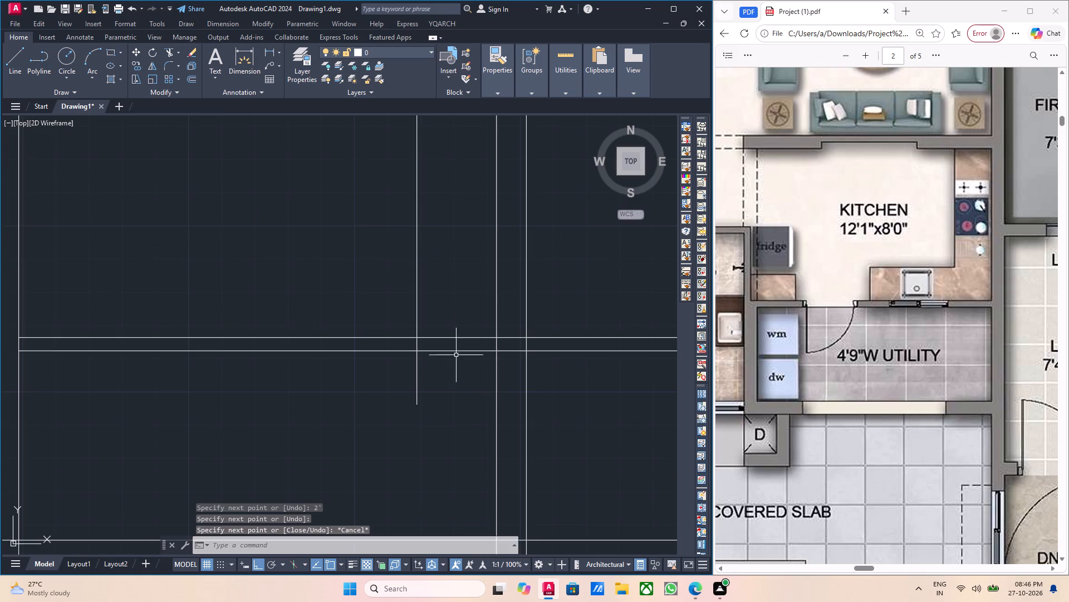
middle_drag(466, 376, 468, 389)
scroll(380, 360, down, 1)
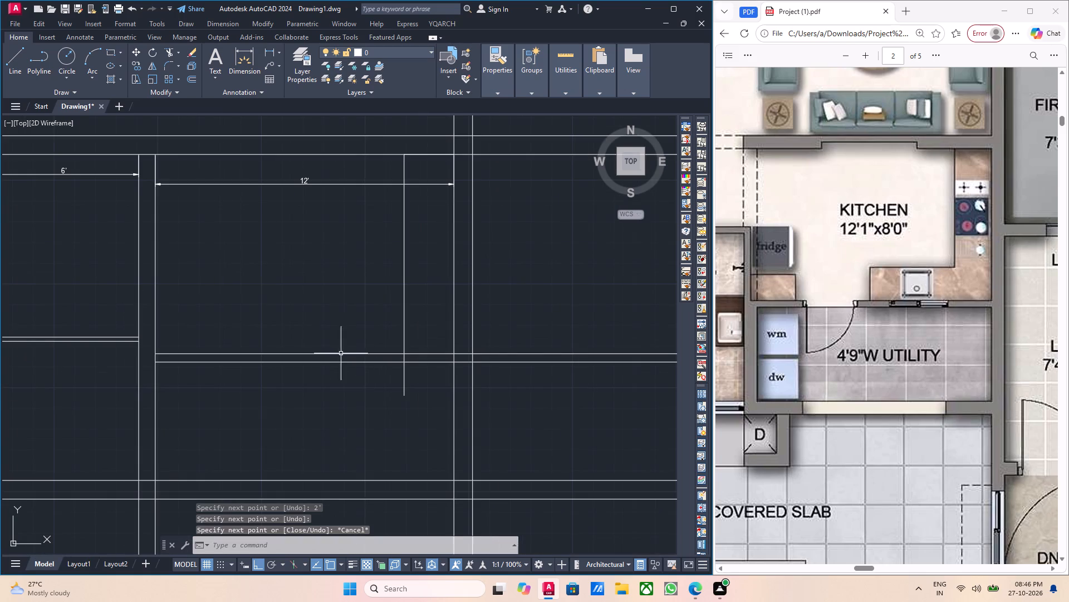
Offset the upper line of the kitchen–utility wall 2' north into the kitchen for the lower counter edge.
middle_drag(363, 360, 421, 361)
scroll(379, 357, up, 2)
click(381, 357)
click(369, 346)
key(o)
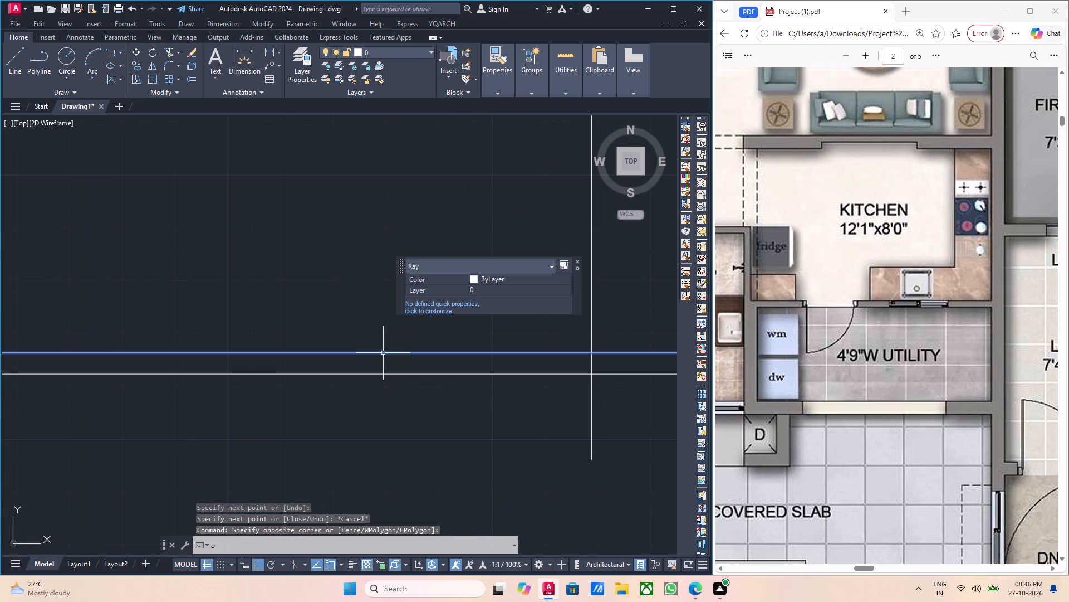
key(Return)
scroll(338, 352, down, 3)
scroll(180, 361, up, 1)
middle_drag(365, 362, 411, 362)
scroll(348, 352, up, 2)
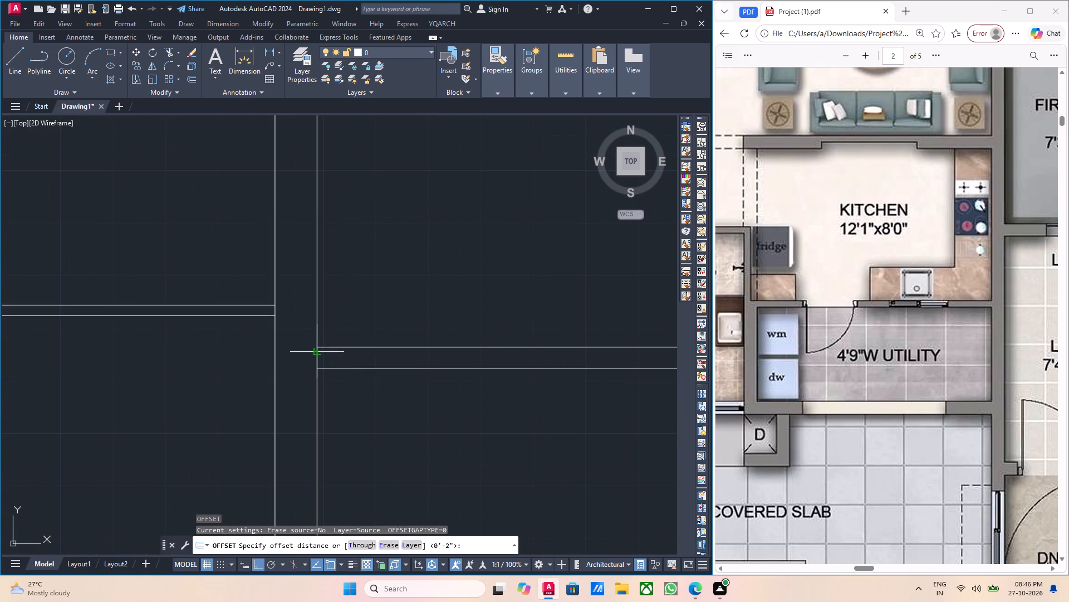
click(314, 347)
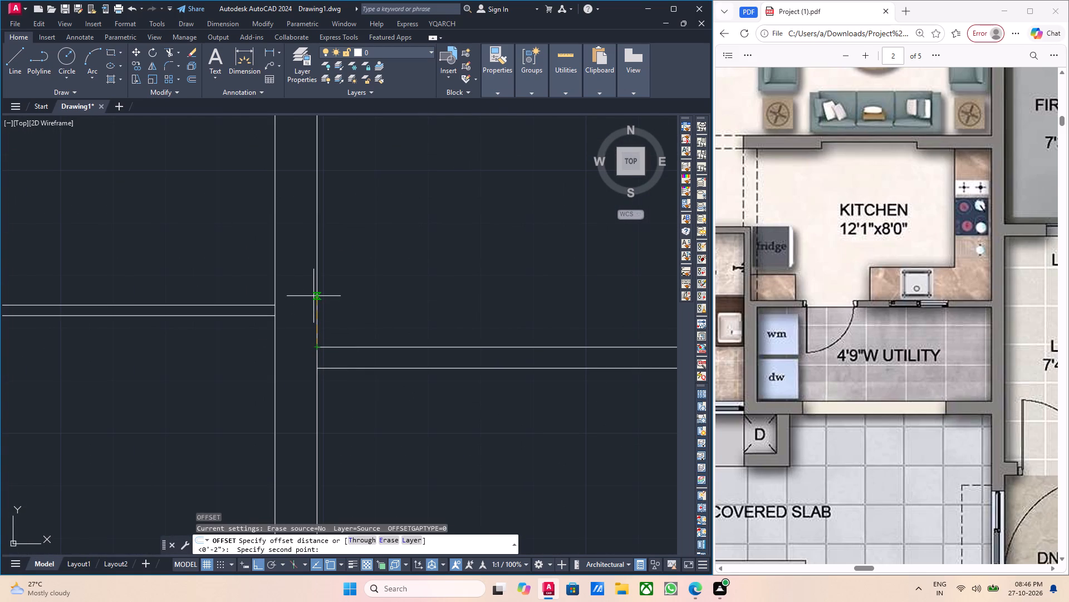
text(2')
key(Return)
scroll(357, 278, down, 2)
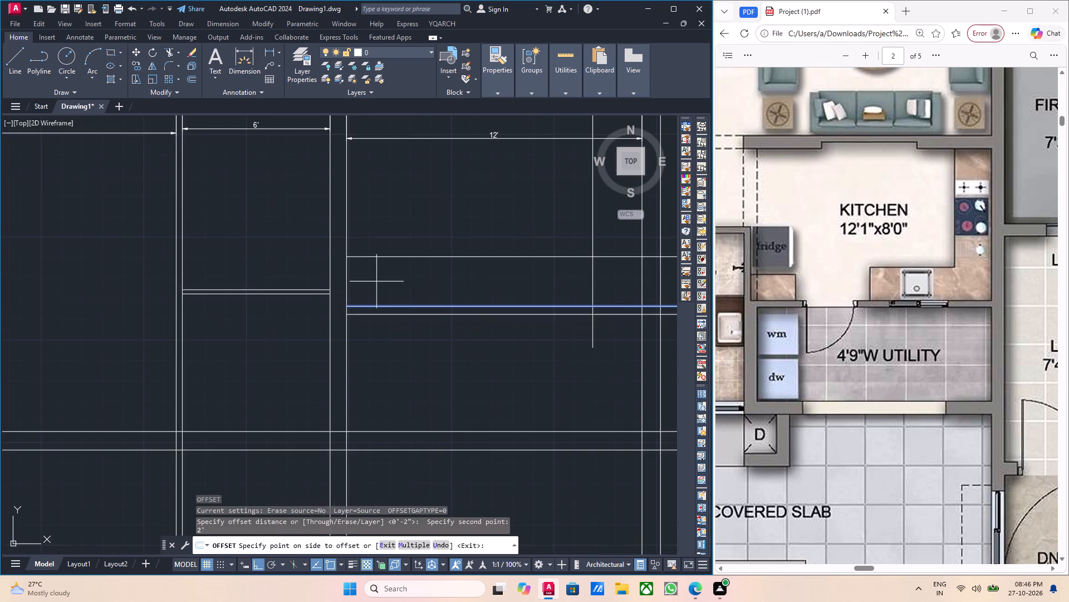
middle_drag(415, 283, 357, 328)
click(418, 326)
key(Escape)
middle_drag(438, 333, 375, 334)
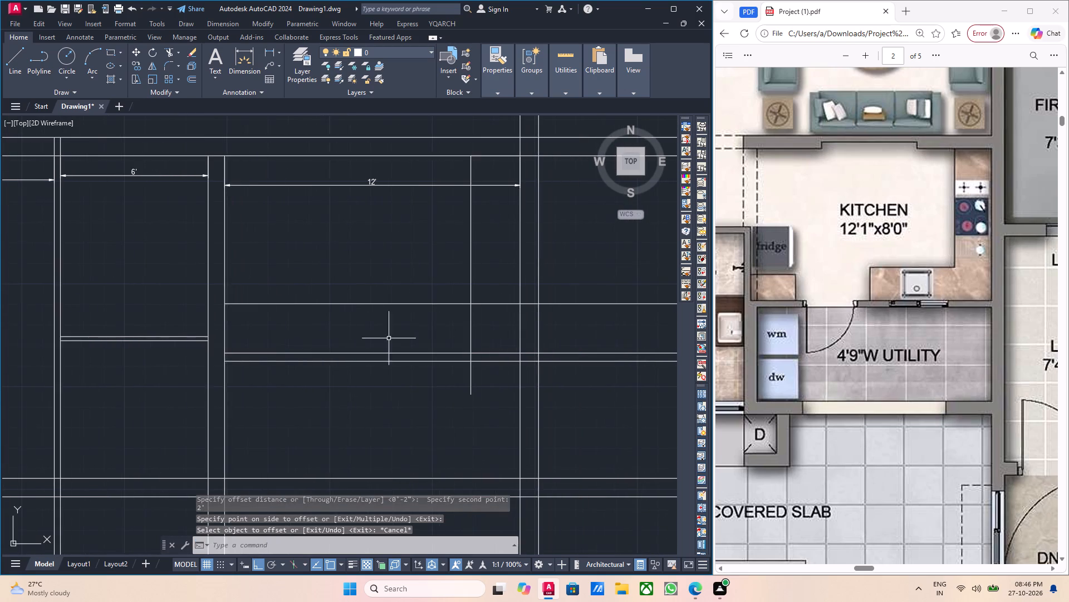
Trim the new horizontal counter line and the vertical counter edge back to their intersection at the counter's inner corner.
middle_drag(414, 338, 385, 341)
text(tr)
key(Return)
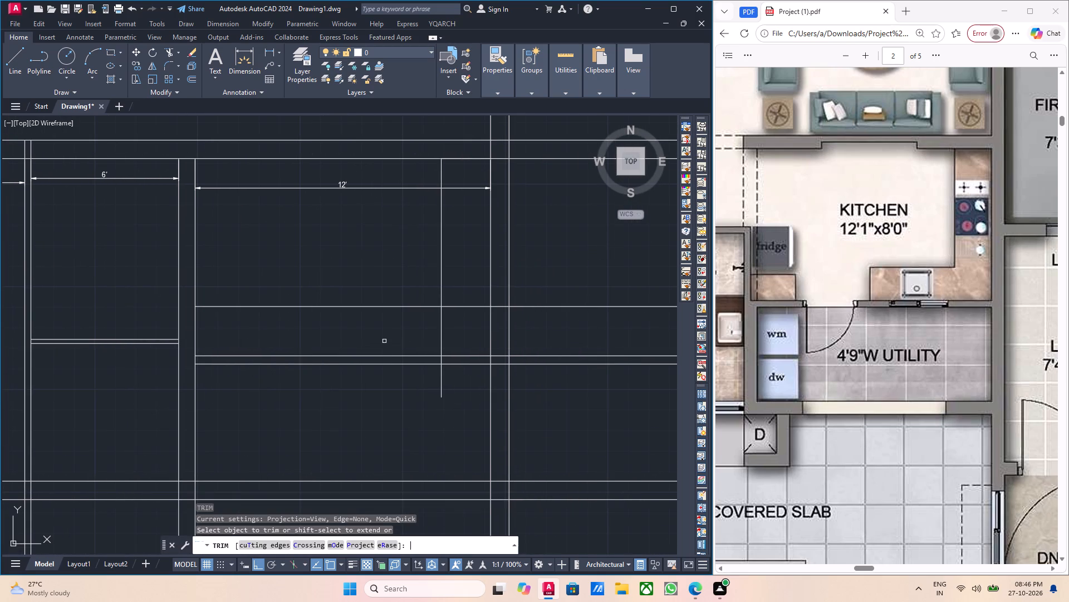
scroll(414, 340, up, 2)
drag(455, 330, 531, 251)
scroll(531, 251, down, 2)
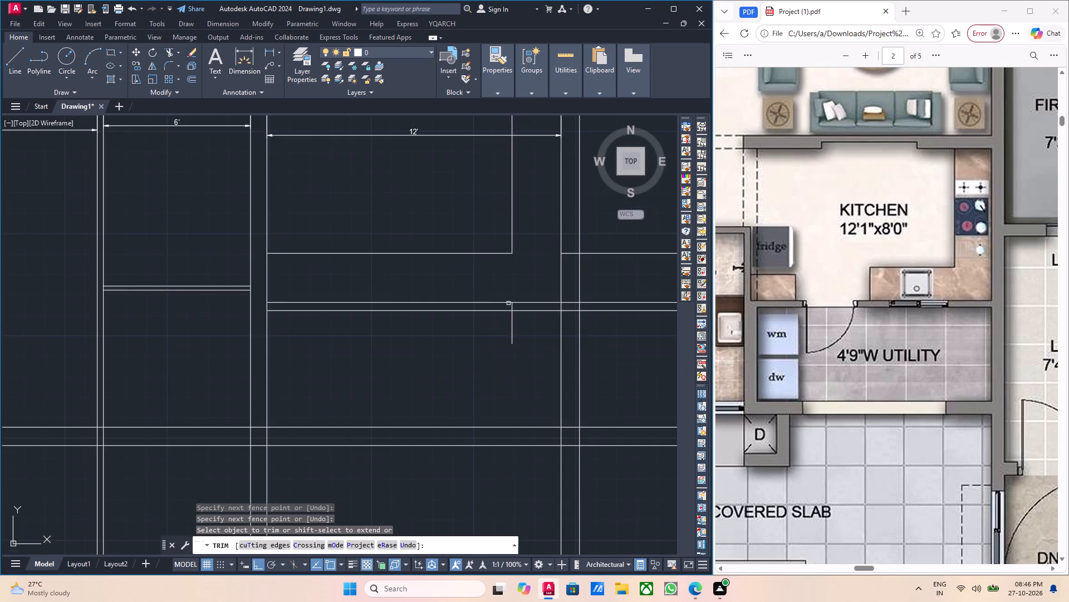
scroll(509, 324, up, 2)
key(Escape)
Erase the leftover piece of the vertical counter edge crossing the kitchen–utility wall.
click(540, 344)
drag(518, 344, 511, 344)
click(560, 339)
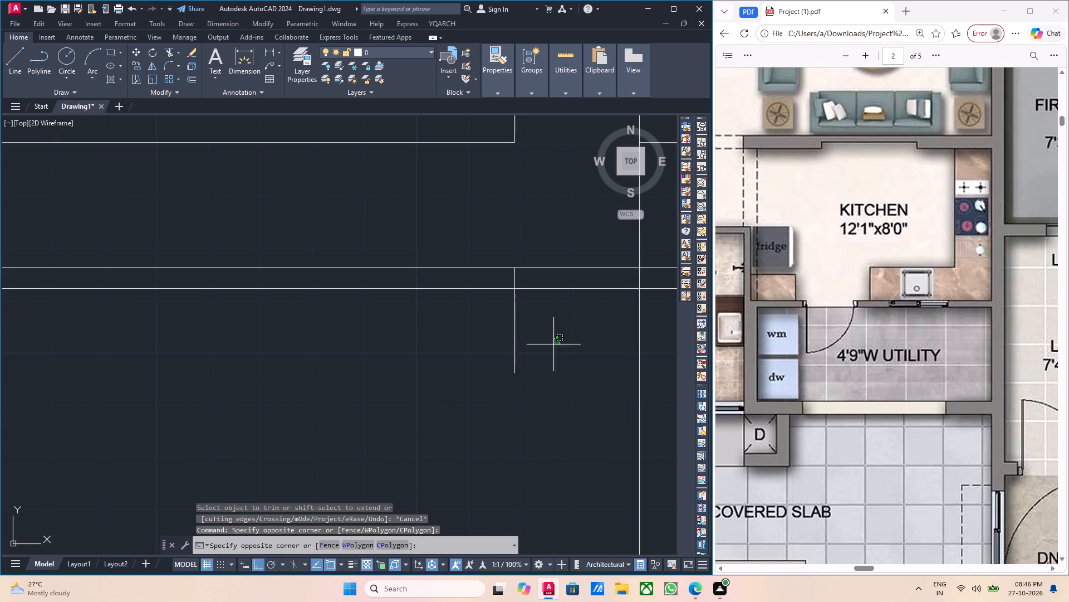
click(467, 329)
middle_drag(523, 365, 404, 382)
scroll(470, 352, down, 2)
middle_drag(463, 356, 404, 377)
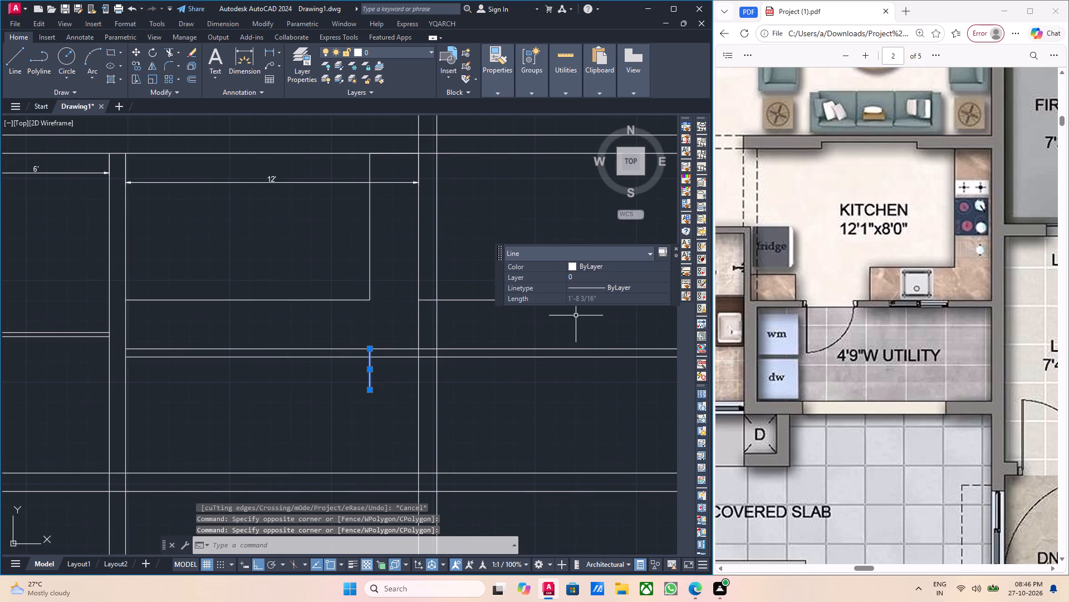
middle_drag(459, 344, 339, 414)
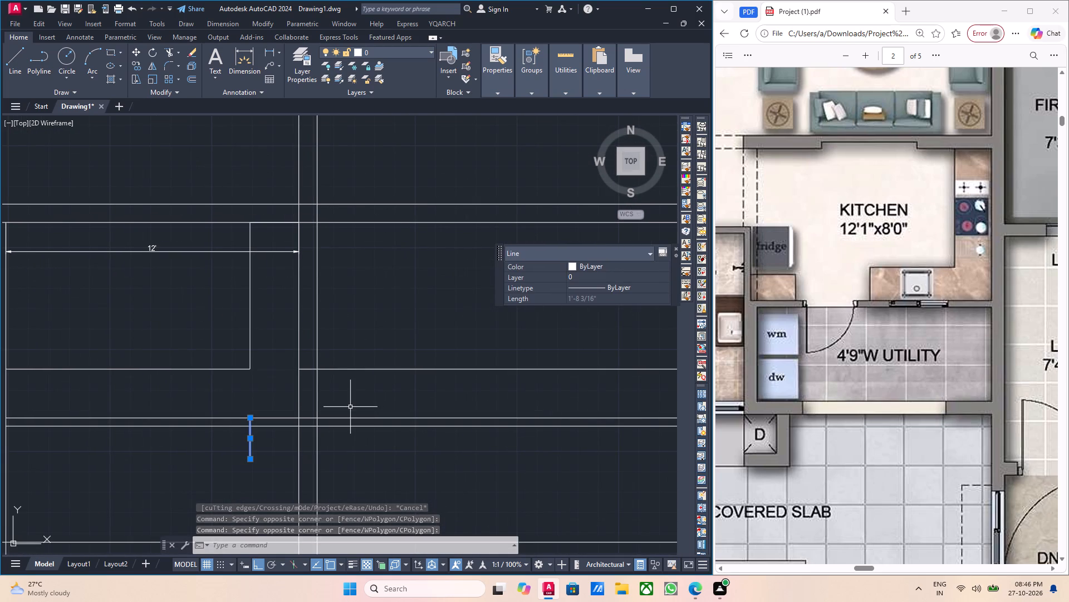
key(Delete)
Erase the leftover horizontal counter line running east from the kitchen's east wall.
scroll(351, 406, down, 1)
middle_drag(347, 401, 421, 388)
scroll(420, 372, up, 3)
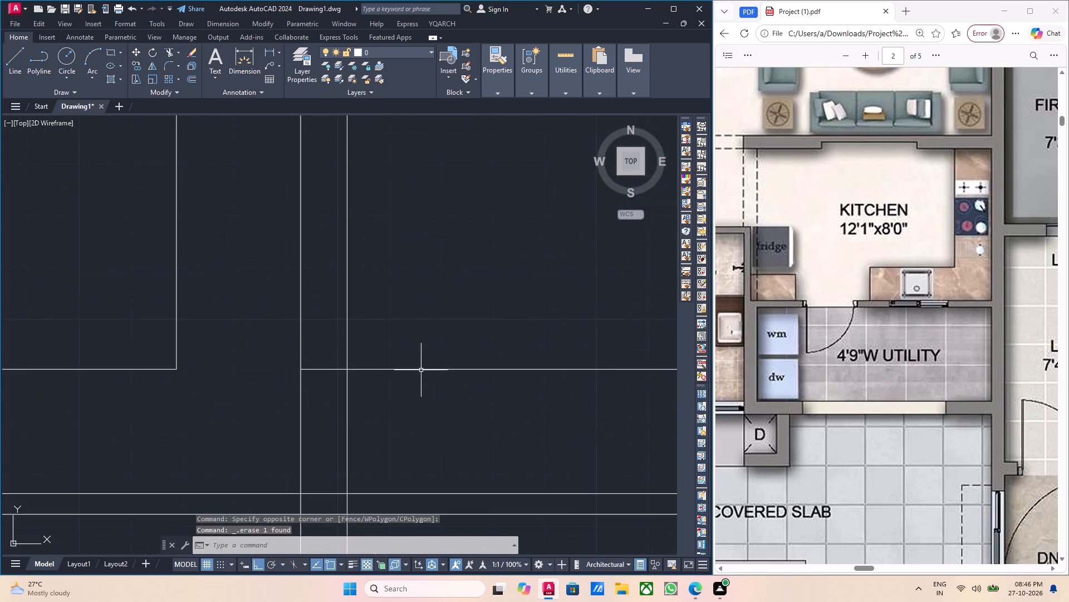
click(426, 376)
click(399, 355)
scroll(424, 364, down, 4)
middle_drag(454, 383, 399, 396)
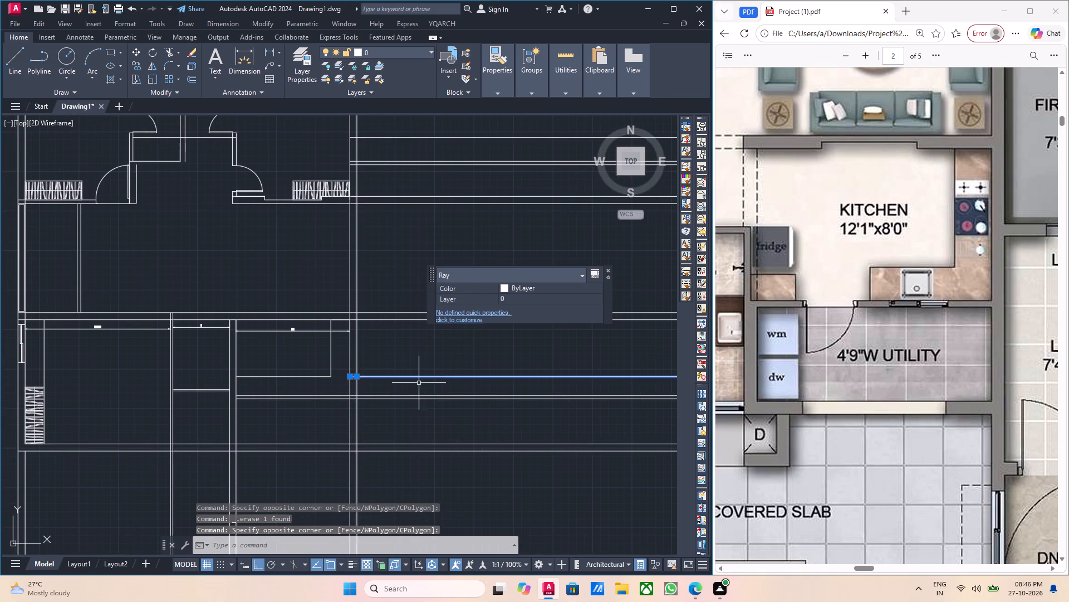
middle_drag(415, 383, 403, 385)
key(Delete)
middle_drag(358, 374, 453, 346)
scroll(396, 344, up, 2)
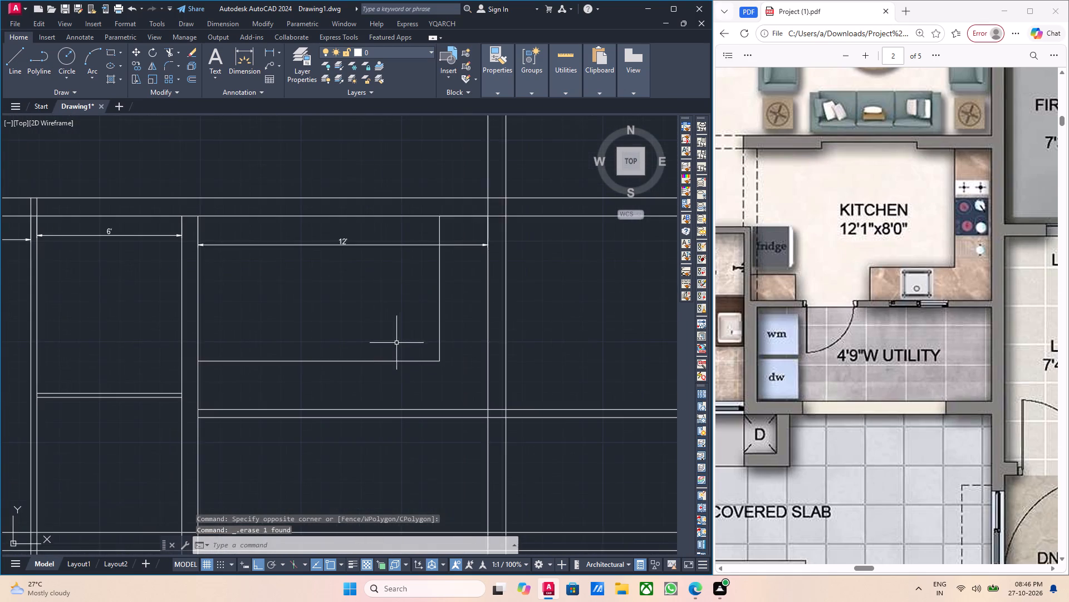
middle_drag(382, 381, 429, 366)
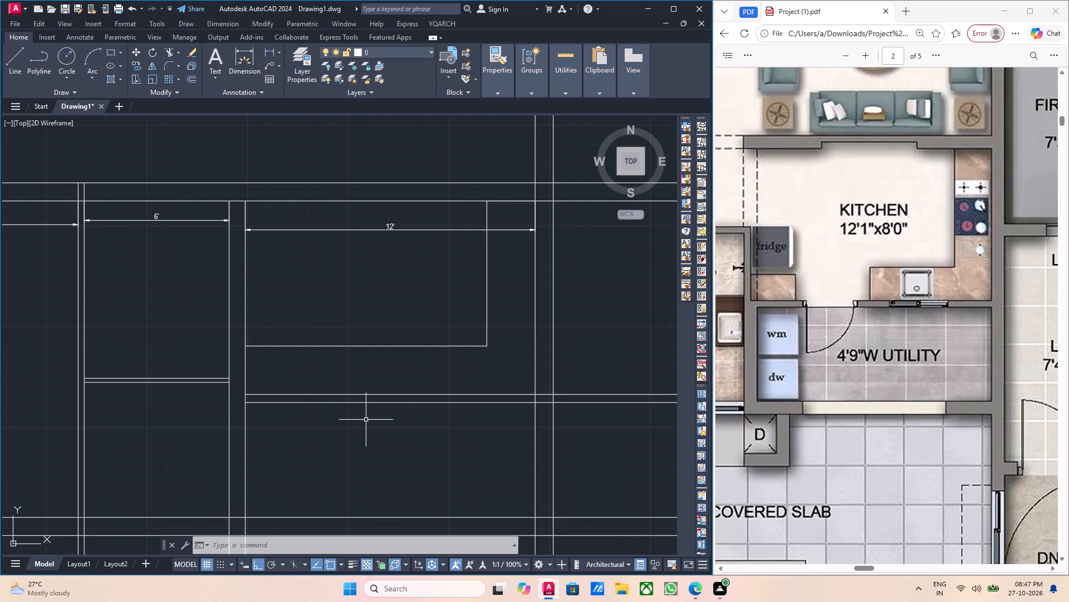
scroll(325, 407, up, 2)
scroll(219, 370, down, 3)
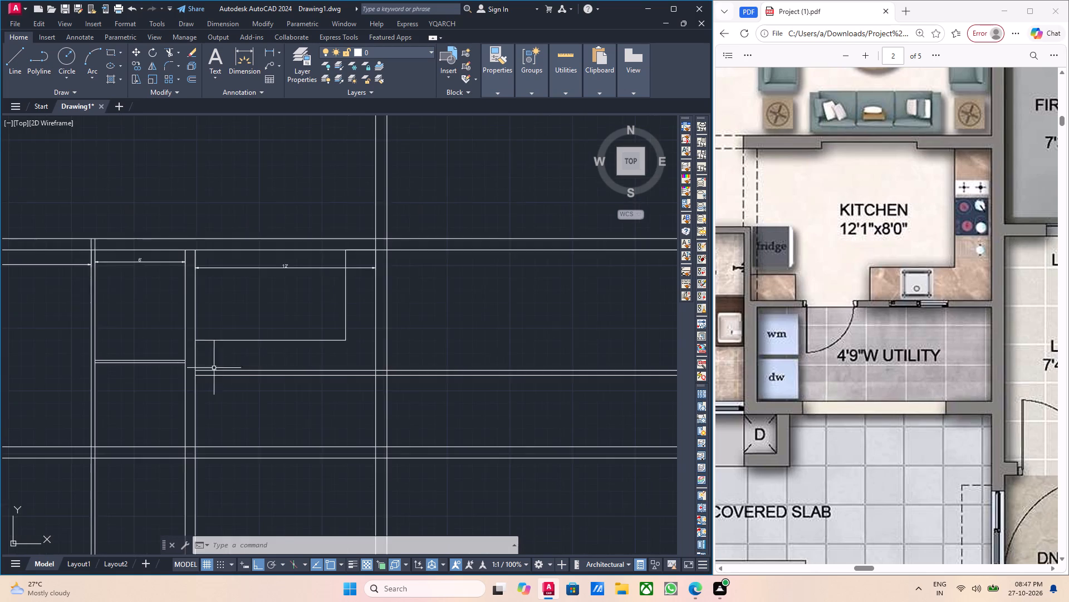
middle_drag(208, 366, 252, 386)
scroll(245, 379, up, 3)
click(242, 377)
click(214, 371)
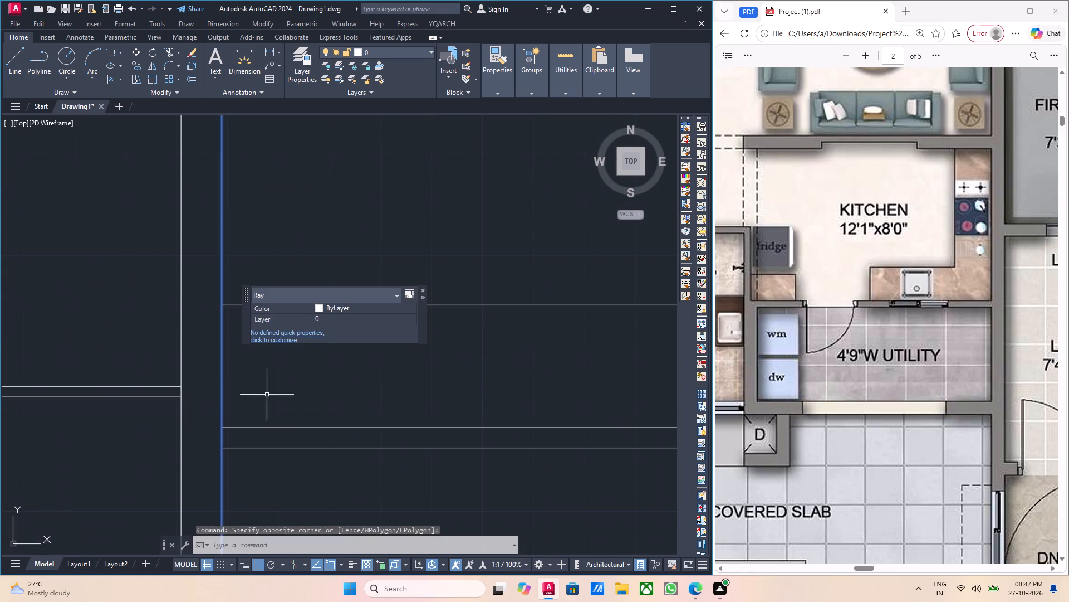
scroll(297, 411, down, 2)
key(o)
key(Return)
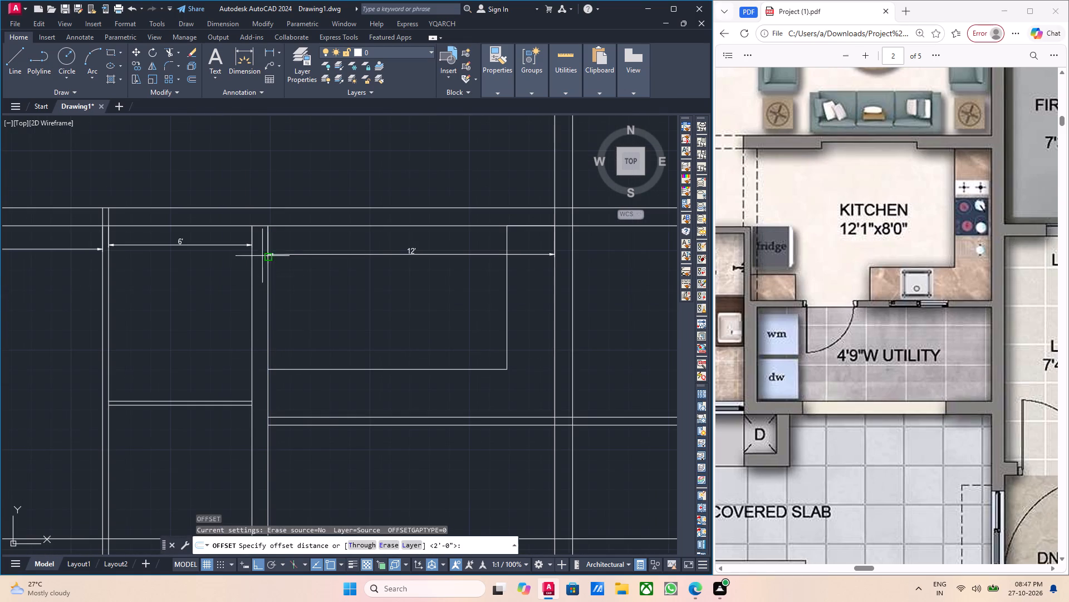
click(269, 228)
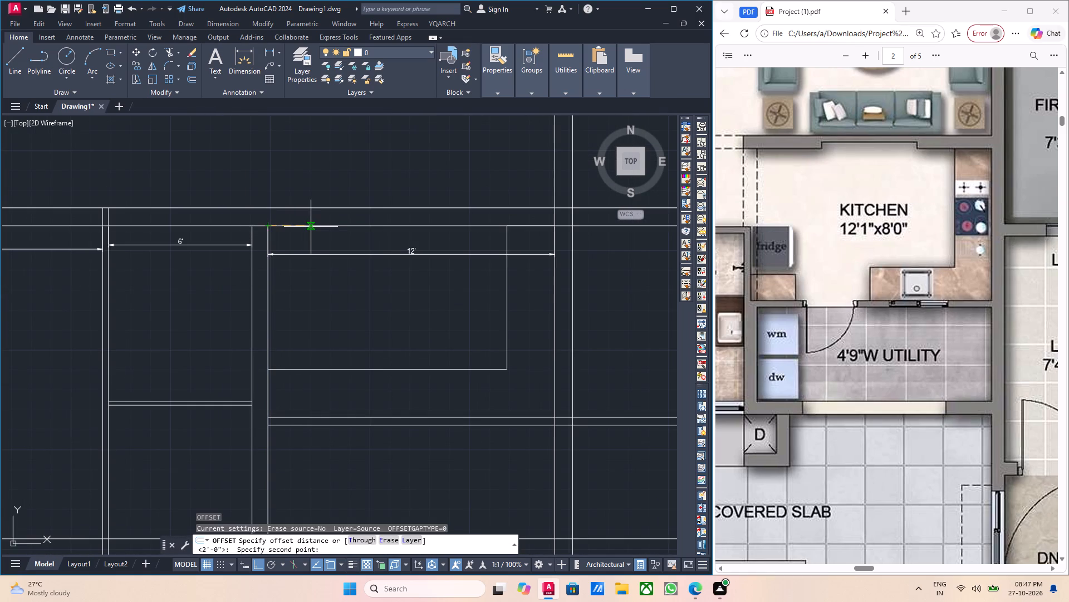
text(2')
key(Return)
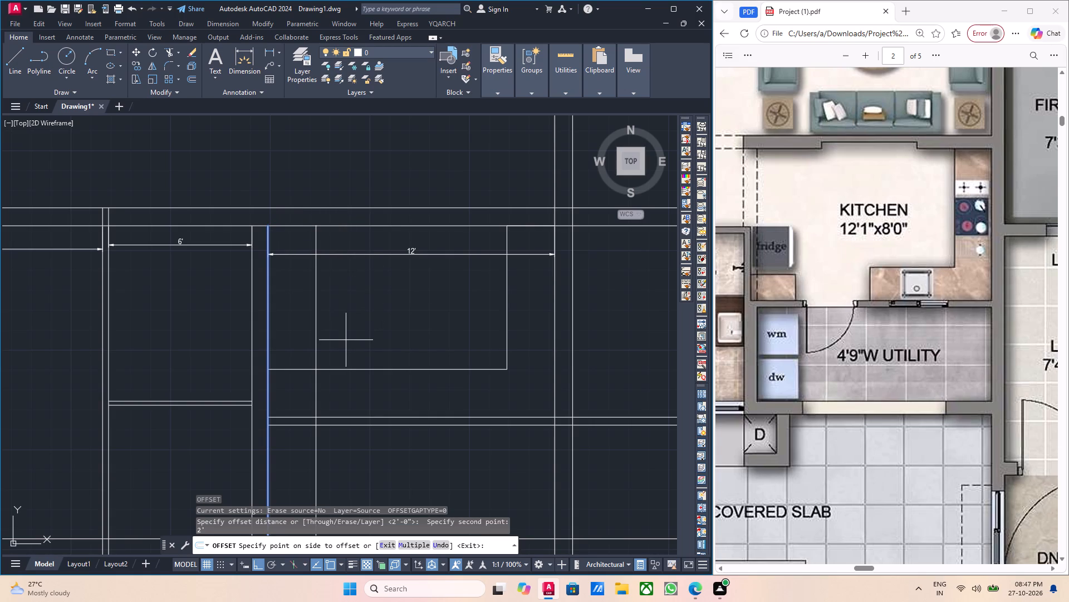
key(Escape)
Offset the inner face of the kitchen's west wall 3' east into the kitchen.
click(275, 290)
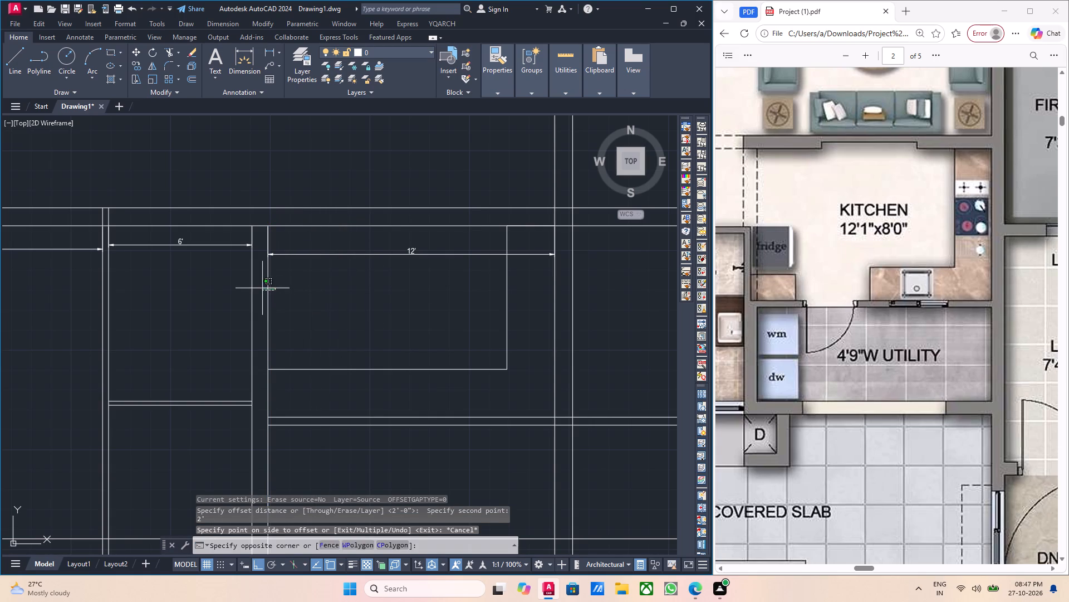
click(261, 288)
key(o)
key(Return)
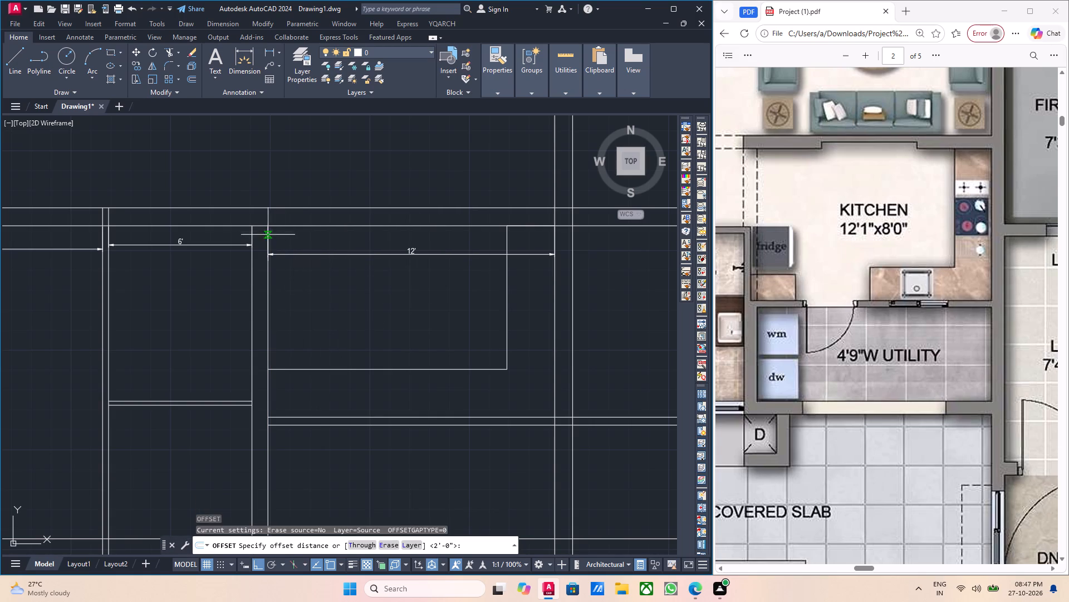
click(266, 229)
text(3')
key(Return)
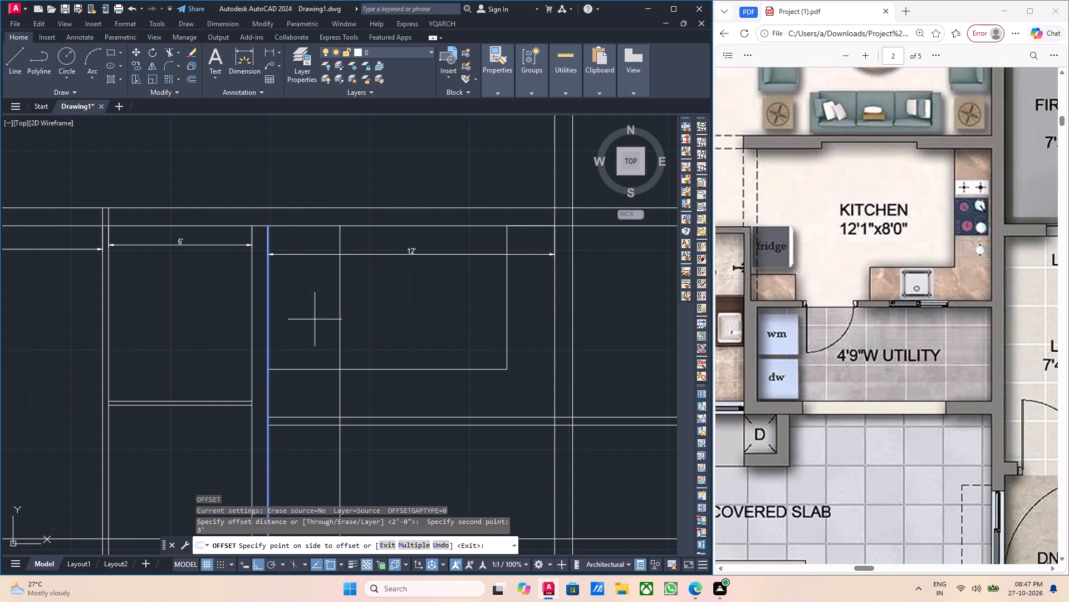
click(312, 319)
key(Escape)
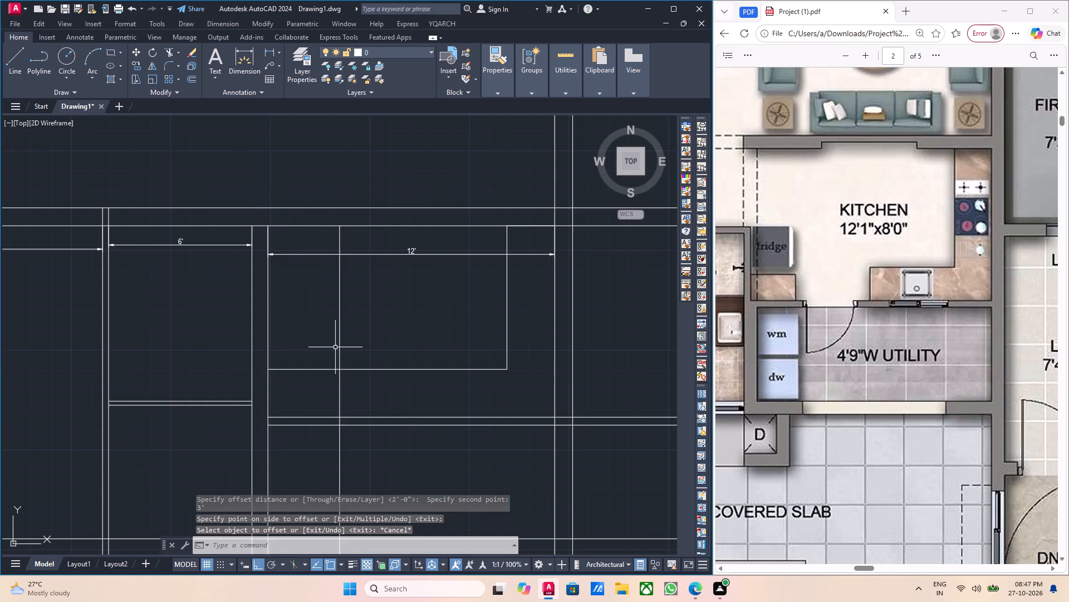
Offset the new vertical line 2'6" farther east across the kitchen.
scroll(338, 350, down, 1)
middle_drag(359, 362, 325, 333)
scroll(318, 345, up, 2)
scroll(317, 344, down, 1)
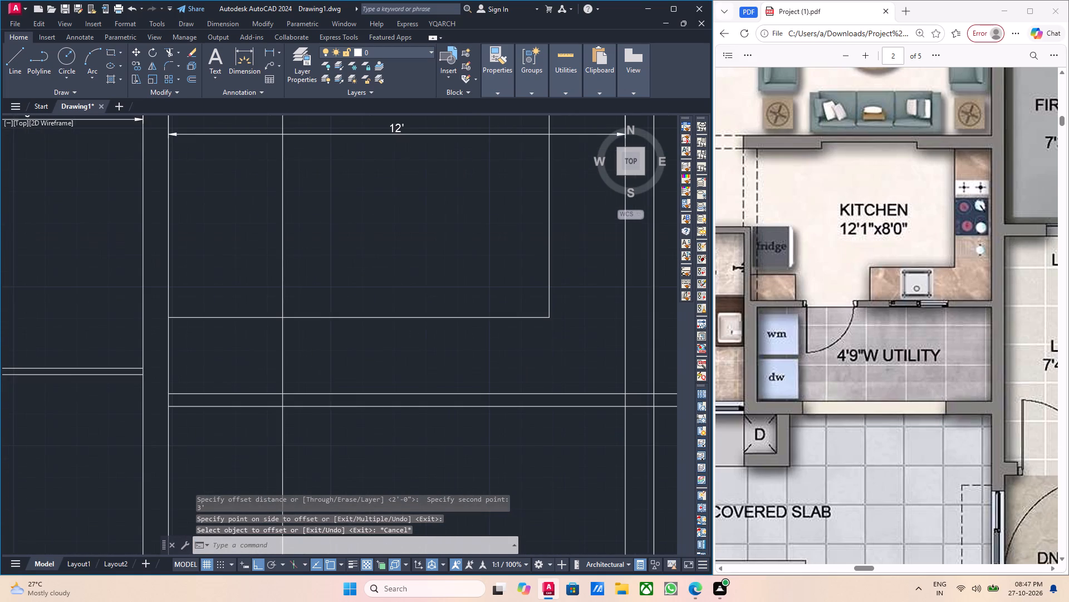
scroll(311, 348, up, 2)
click(288, 360)
click(258, 356)
middle_drag(374, 375, 346, 369)
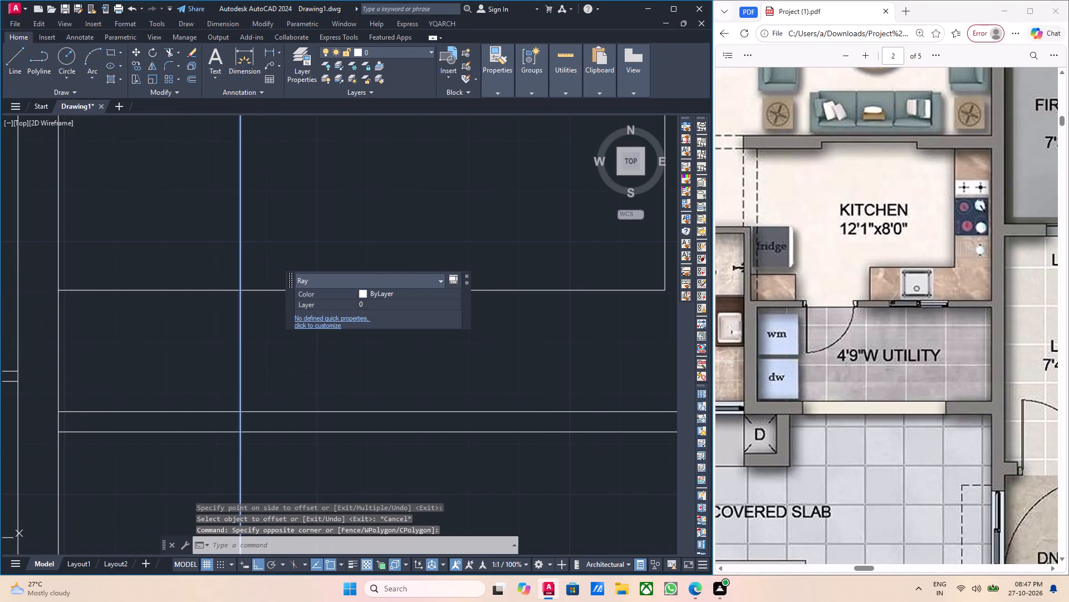
key(o)
key(Return)
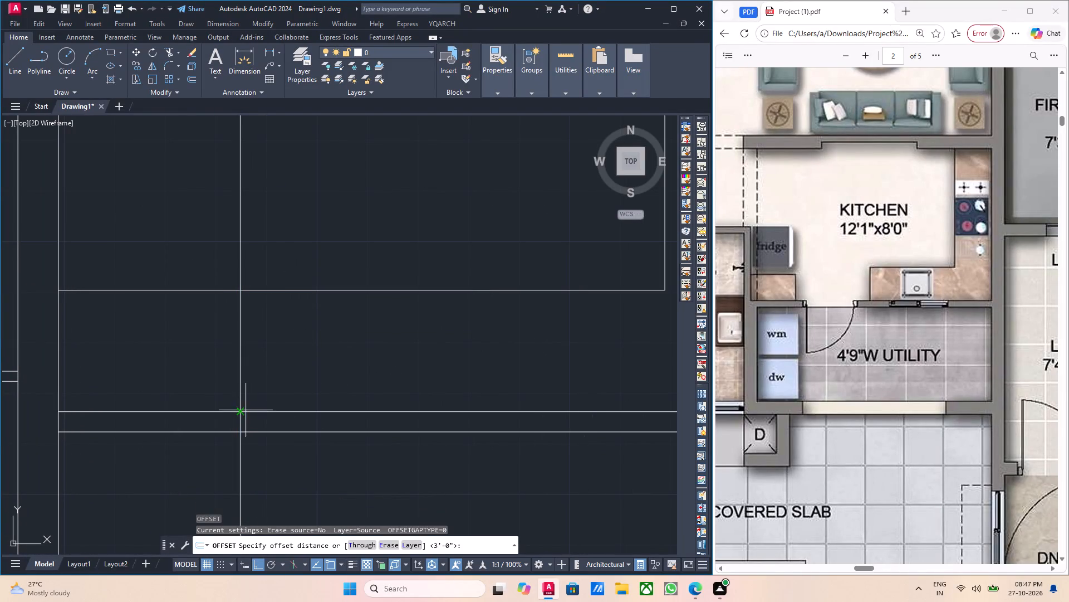
click(241, 410)
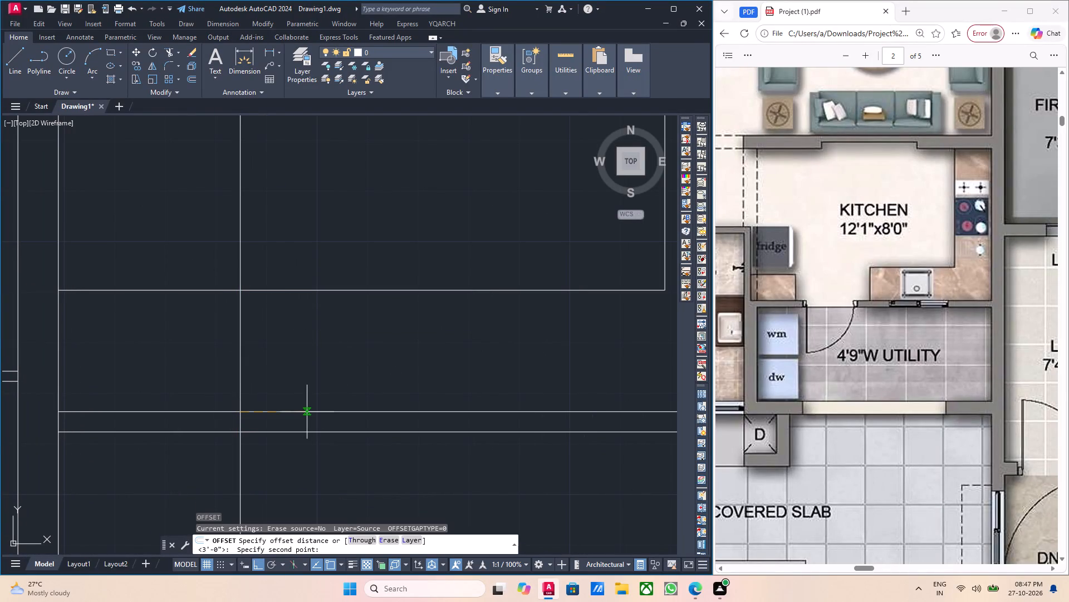
key(2)
text('6)
key(Return)
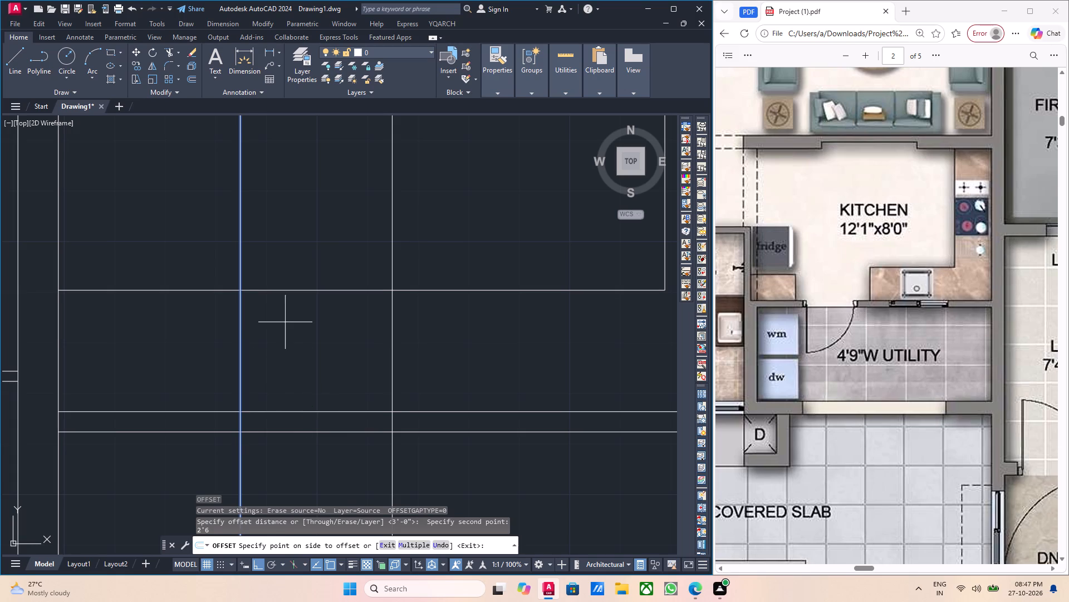
click(287, 324)
scroll(288, 324, down, 2)
middle_drag(286, 347, 285, 357)
middle_drag(307, 354, 294, 357)
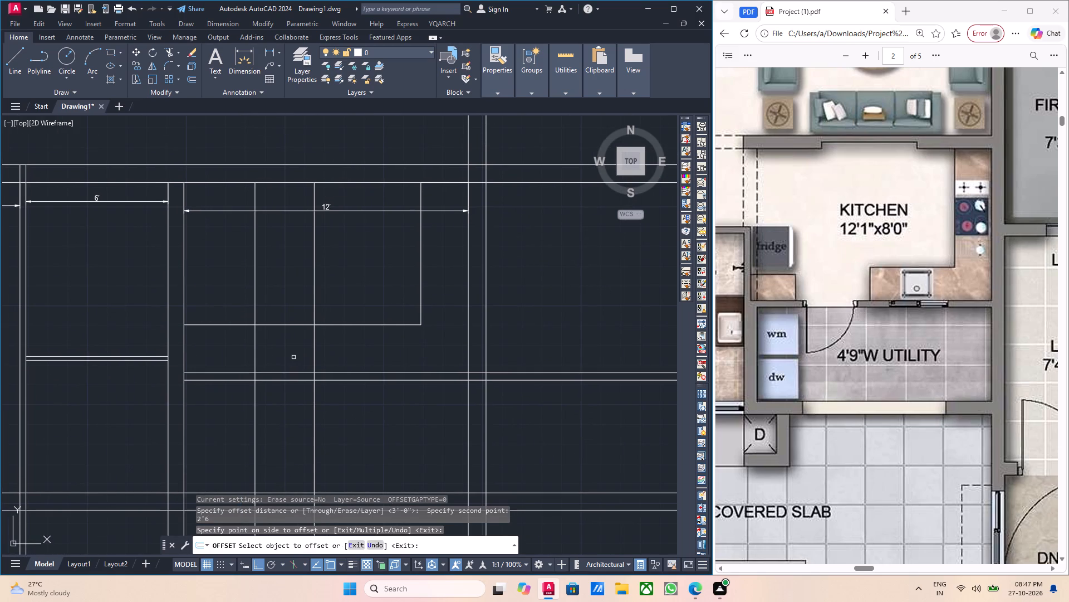
key(Escape)
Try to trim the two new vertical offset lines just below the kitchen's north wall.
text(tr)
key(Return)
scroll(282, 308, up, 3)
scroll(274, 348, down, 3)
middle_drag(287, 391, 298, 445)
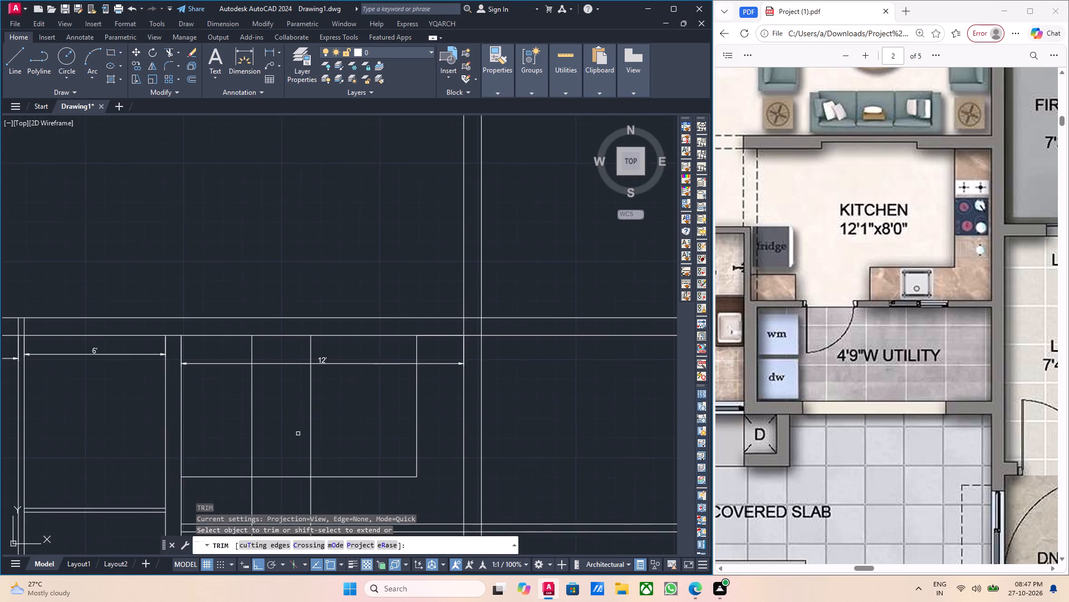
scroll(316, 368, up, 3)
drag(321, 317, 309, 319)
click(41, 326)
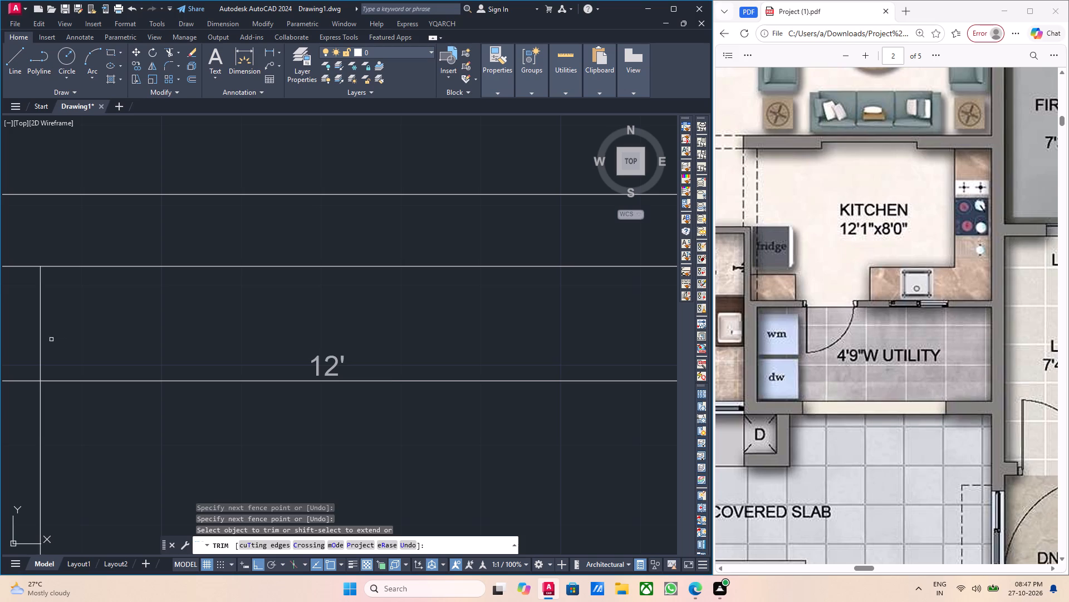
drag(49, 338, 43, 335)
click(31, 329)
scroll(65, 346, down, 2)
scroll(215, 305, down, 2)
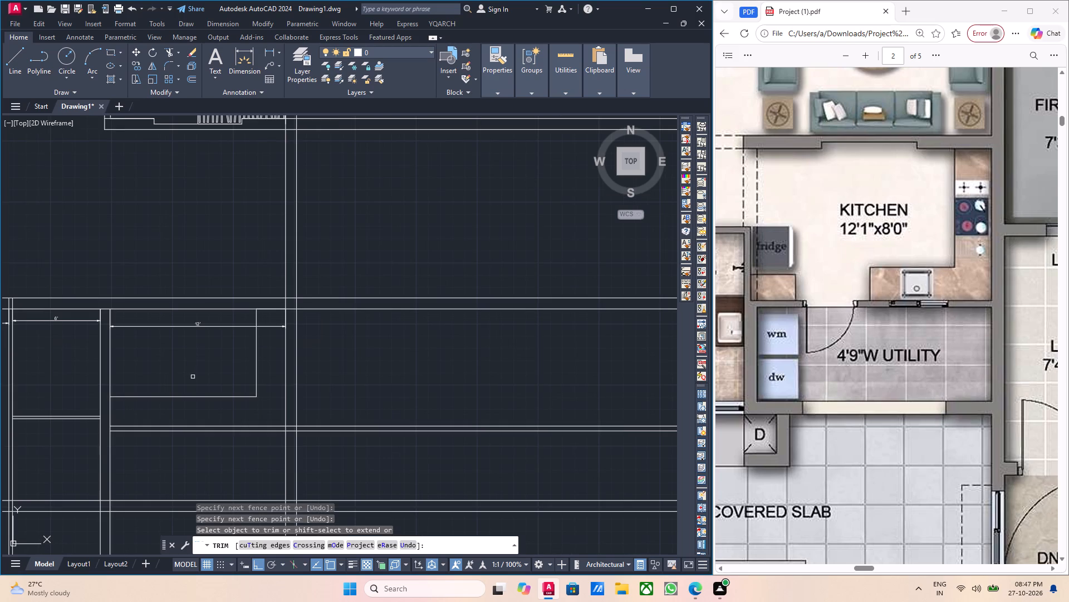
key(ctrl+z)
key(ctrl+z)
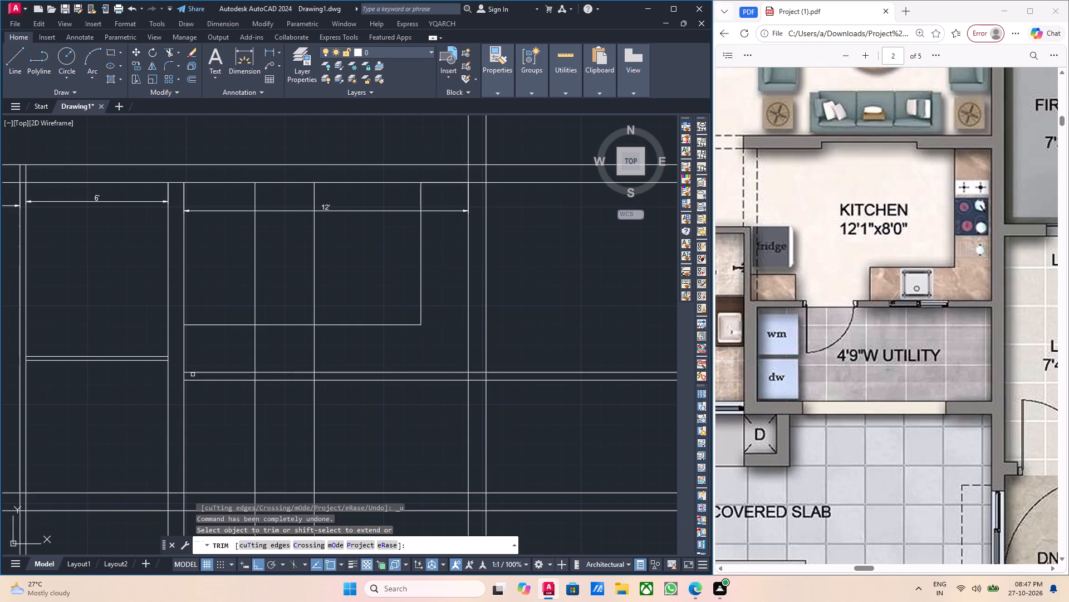
Trim the two vertical offset lines between the kitchen's north wall and the horizontal counter edge line.
key(Escape)
middle_drag(285, 329, 296, 399)
text(tr)
key(Return)
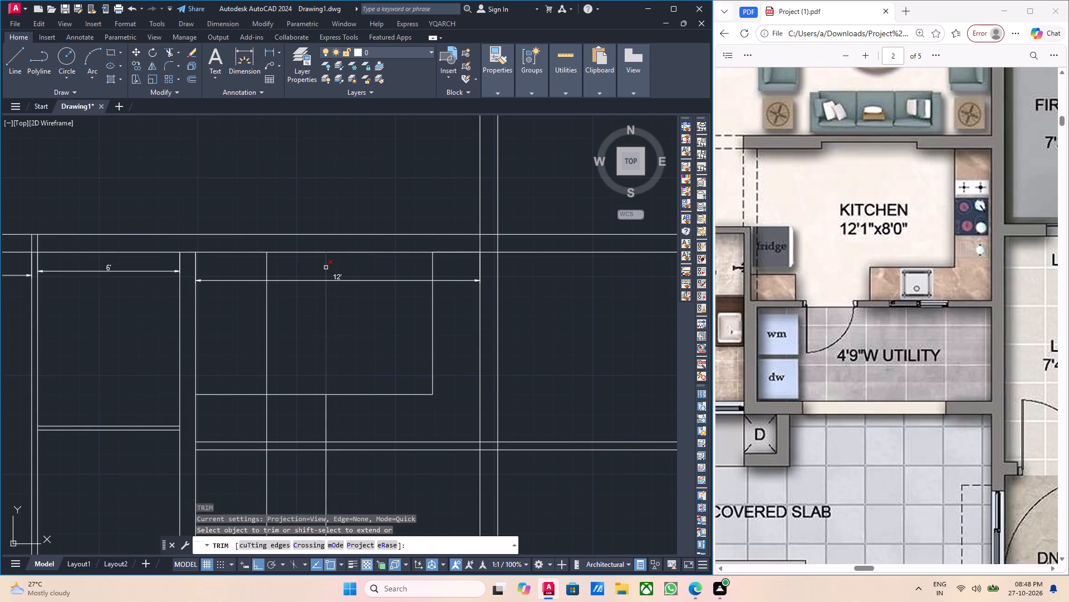
click(326, 268)
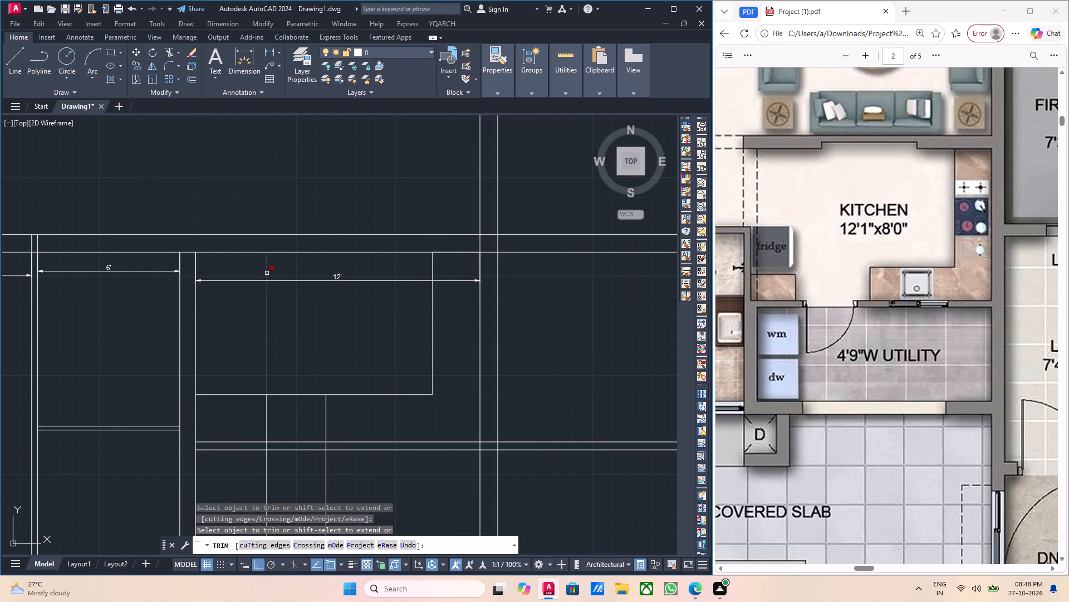
click(267, 273)
key(Escape)
key(Escape)
Trim the horizontal counter edge between the two vertical lines to separate the west counter from the L-shaped counter.
middle_drag(296, 372, 277, 313)
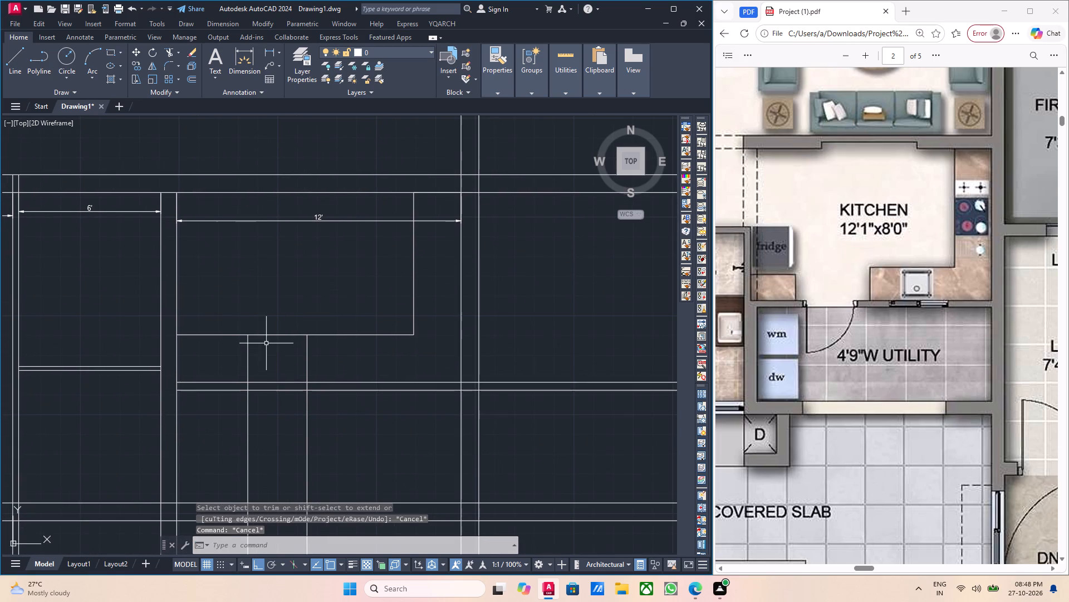
scroll(273, 346, up, 2)
scroll(273, 346, down, 2)
middle_drag(277, 348, 301, 358)
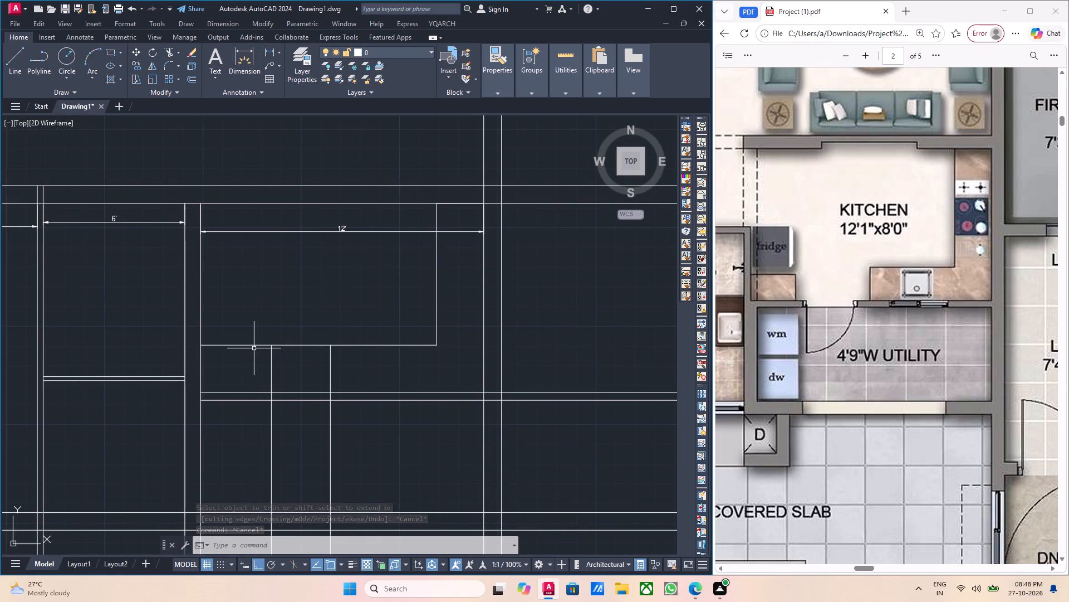
scroll(253, 348, up, 2)
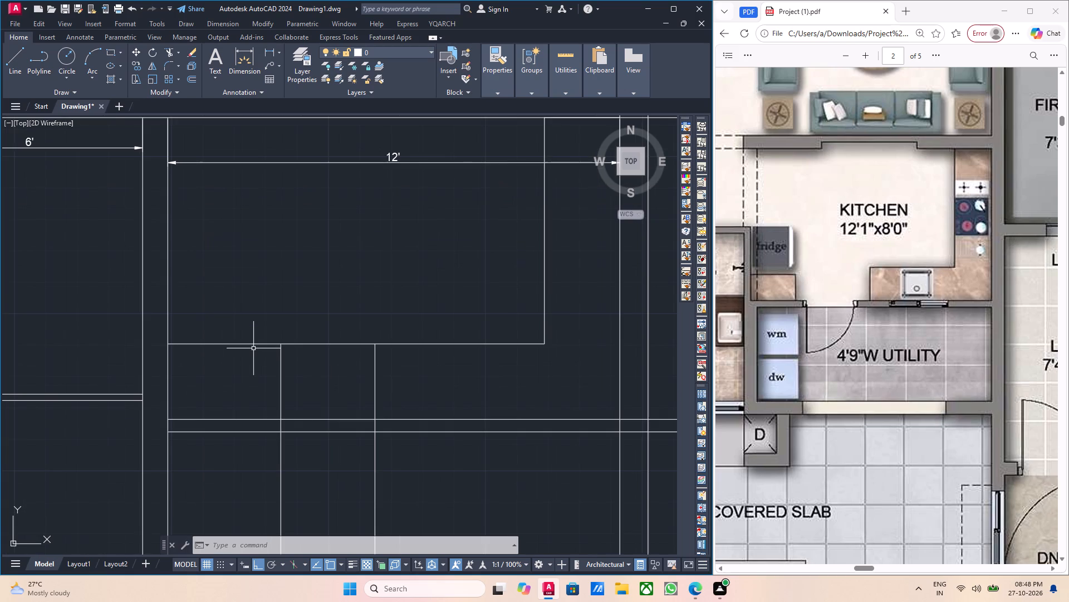
key(t)
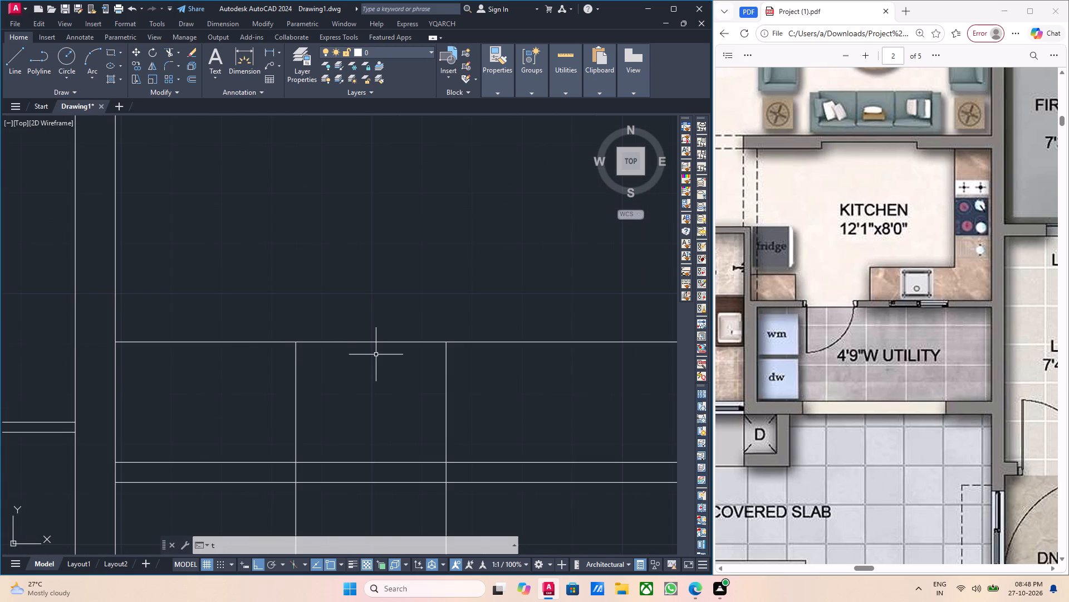
key(r)
key(Return)
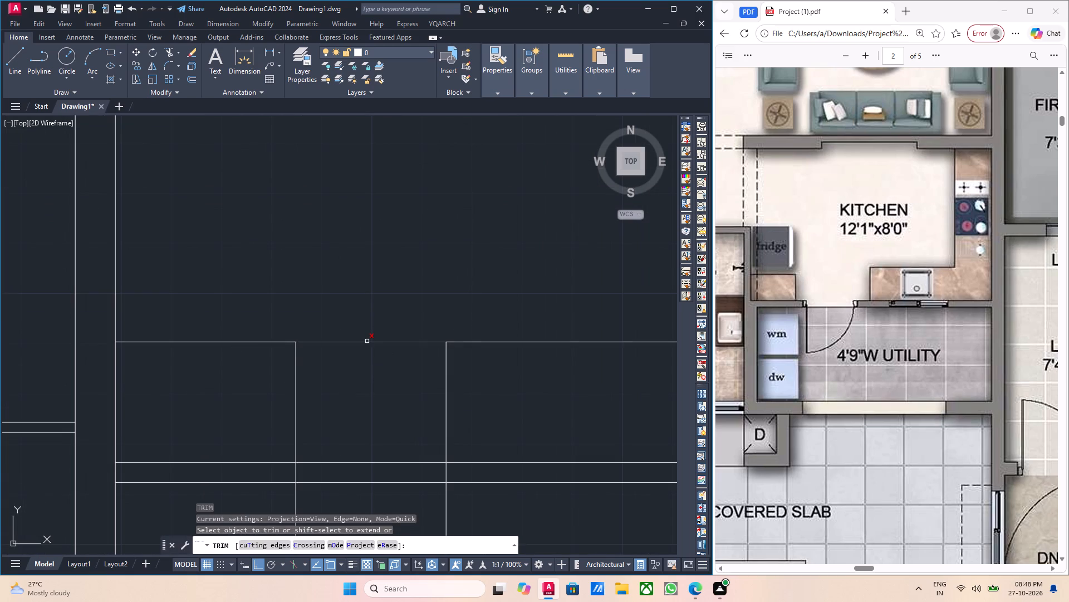
click(367, 341)
scroll(372, 366, down, 2)
middle_drag(385, 382, 368, 373)
key(Escape)
Move the west counter's top edge line 6" south.
scroll(287, 359, up, 2)
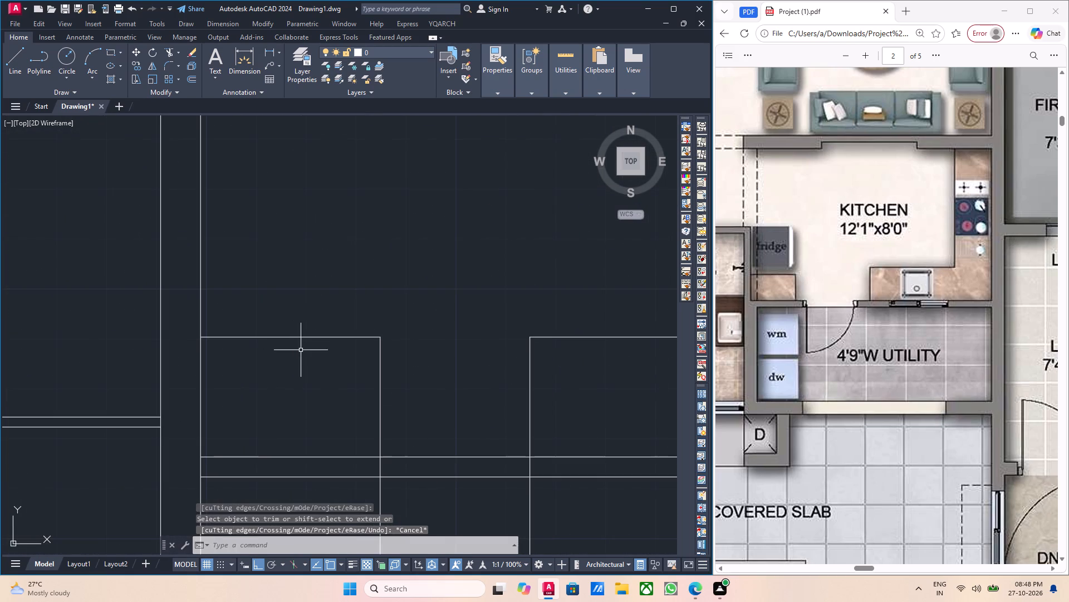
drag(301, 350, 294, 342)
click(277, 317)
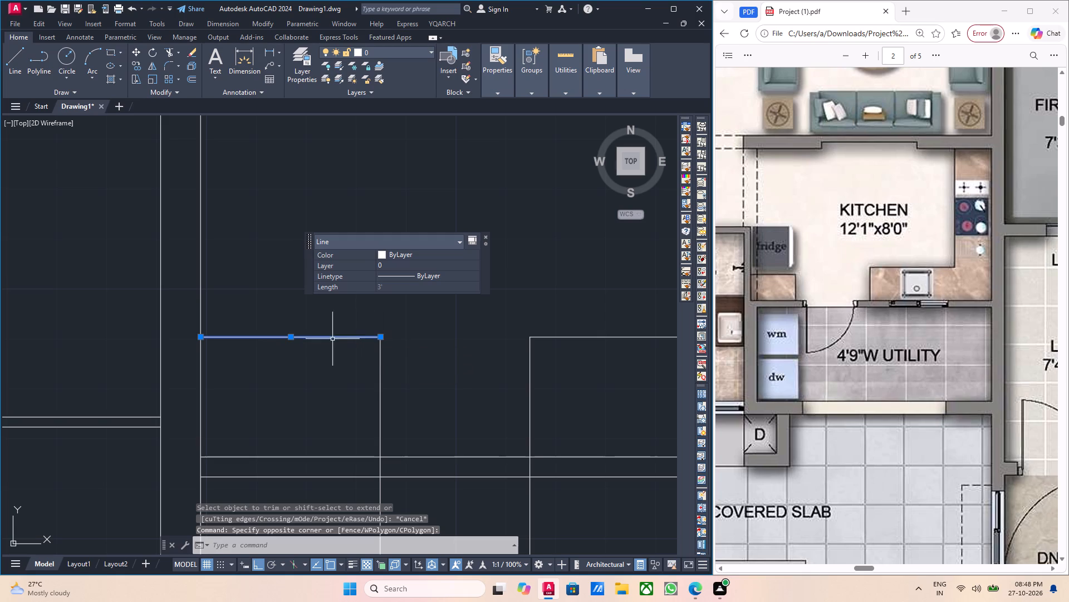
click(290, 337)
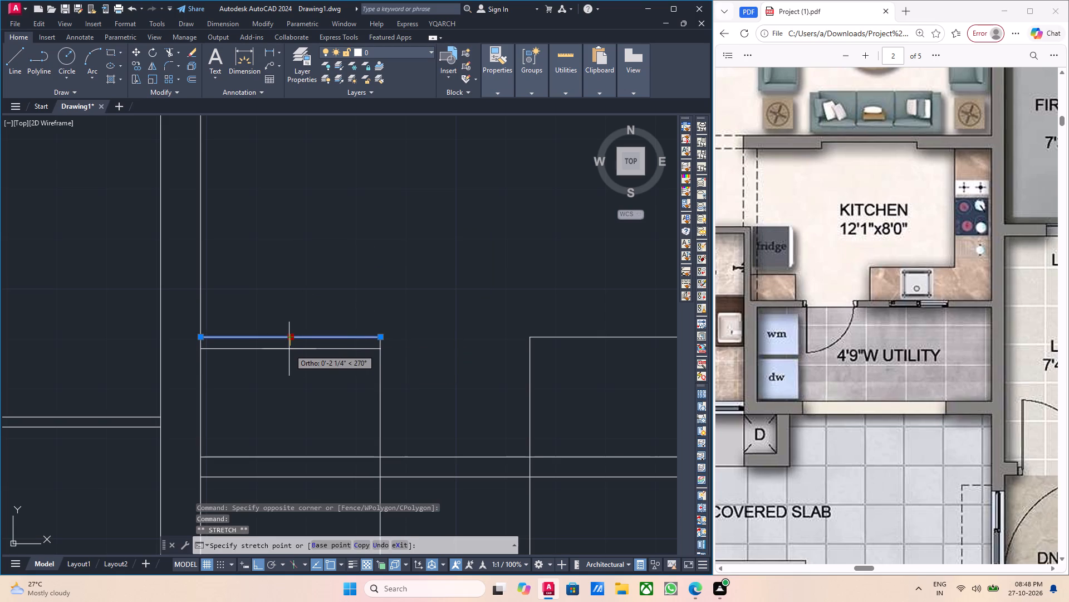
key(6)
key(Return)
key(Escape)
Trim the stub of the west counter's vertical end line that projects above its lowered edge.
scroll(403, 358, up, 1)
middle_click(403, 358)
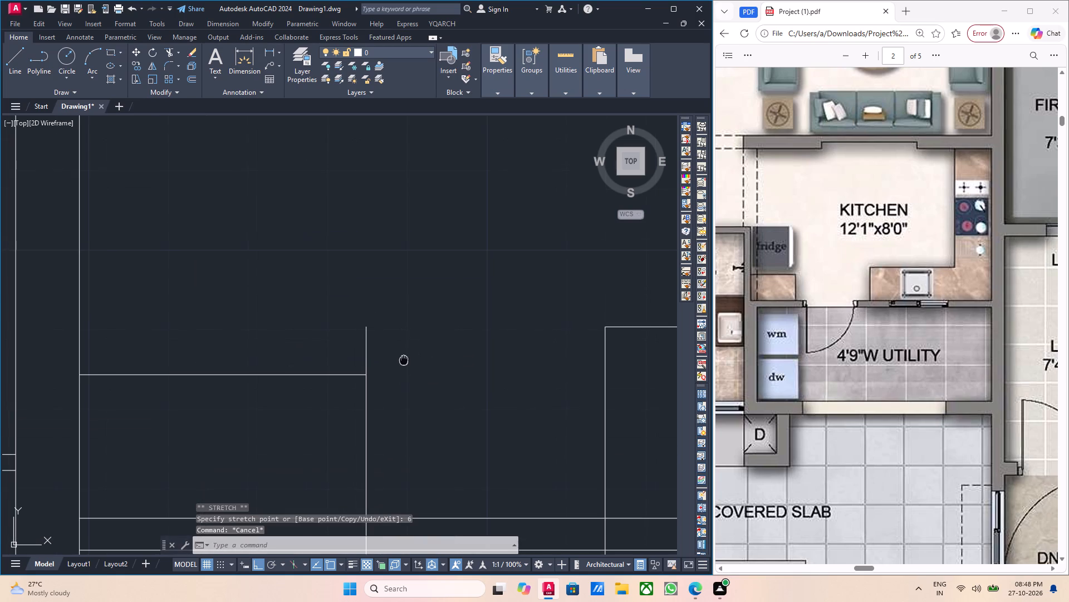
text(tr)
key(Return)
click(394, 352)
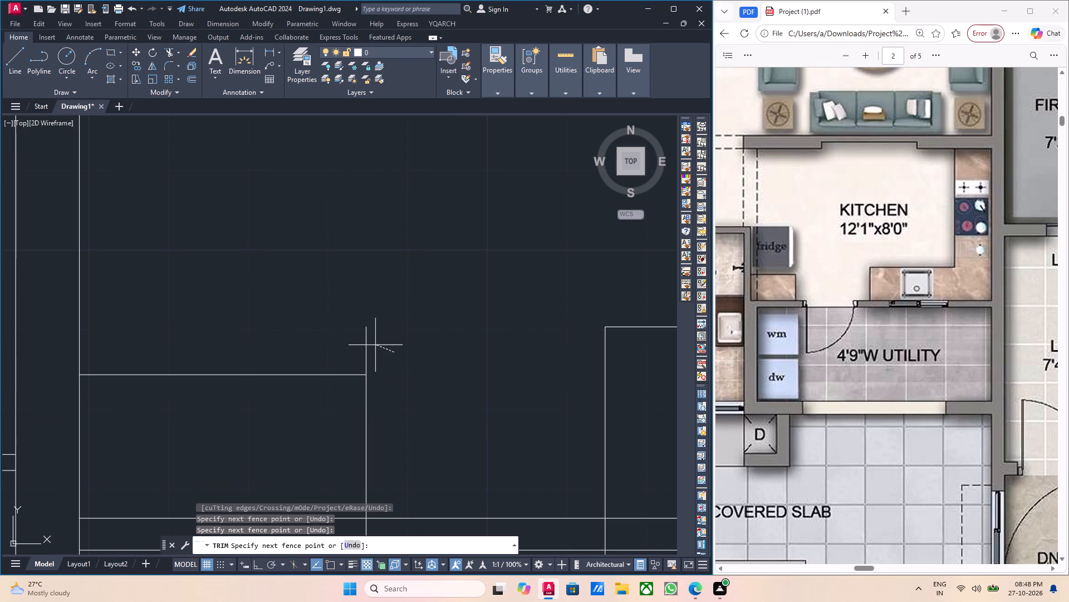
click(363, 339)
scroll(364, 338, down, 2)
scroll(364, 338, up, 1)
key(Escape)
Offset the L-shaped counter's west end line 1' to the east.
scroll(364, 338, down, 1)
scroll(478, 338, up, 1)
scroll(427, 338, down, 2)
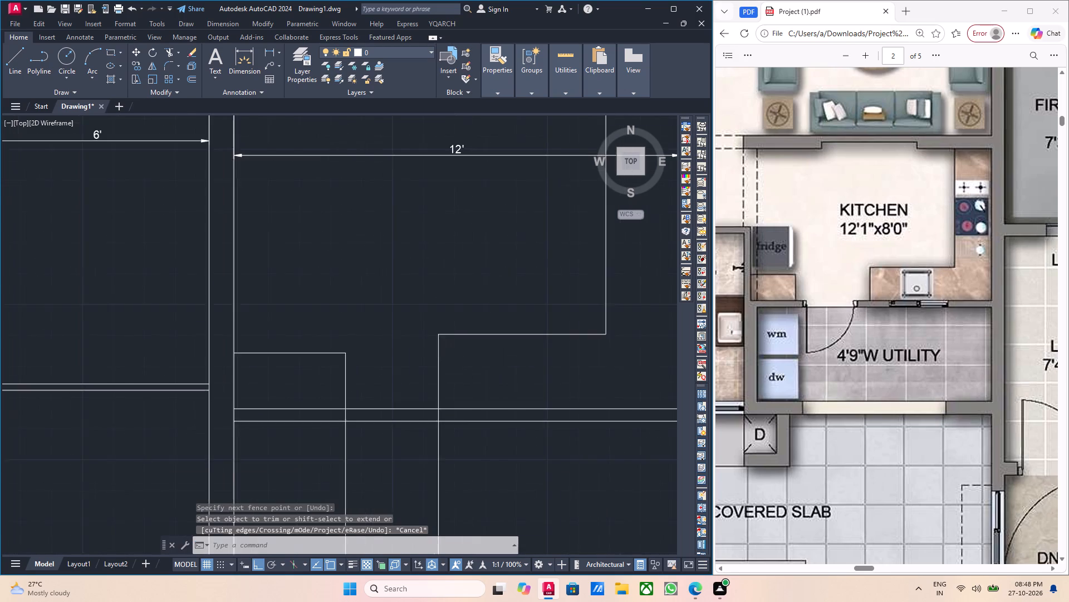
middle_drag(442, 353, 415, 353)
middle_drag(465, 360, 435, 361)
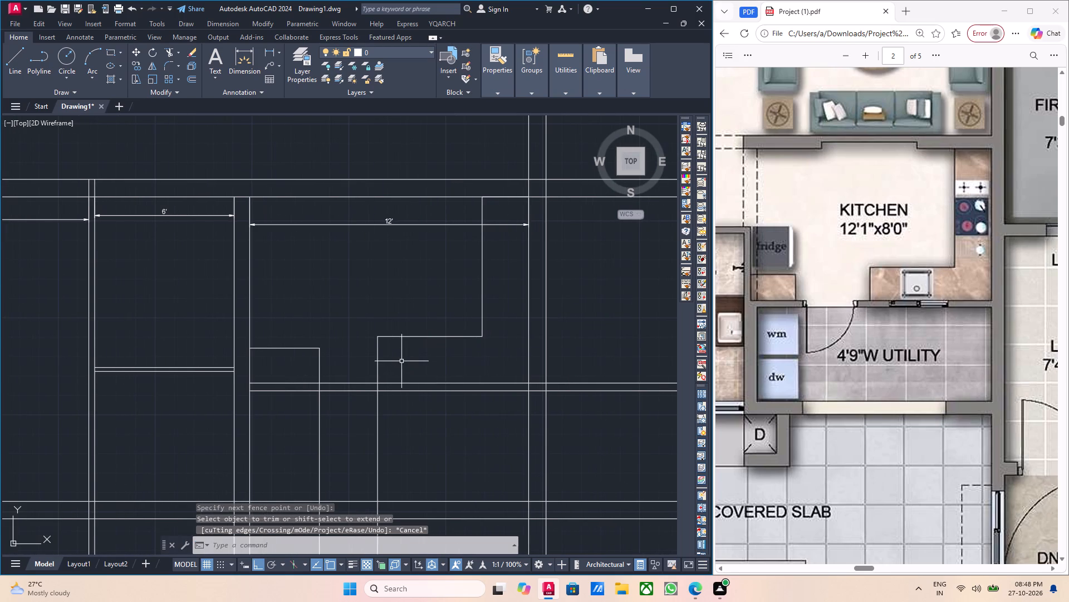
scroll(398, 361, up, 1)
click(369, 371)
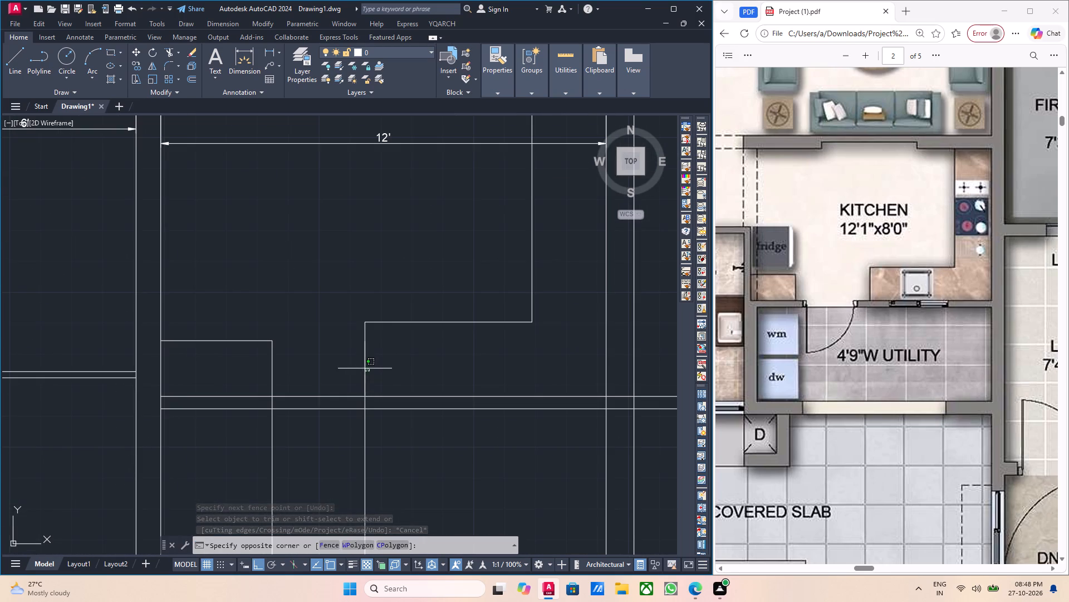
click(362, 366)
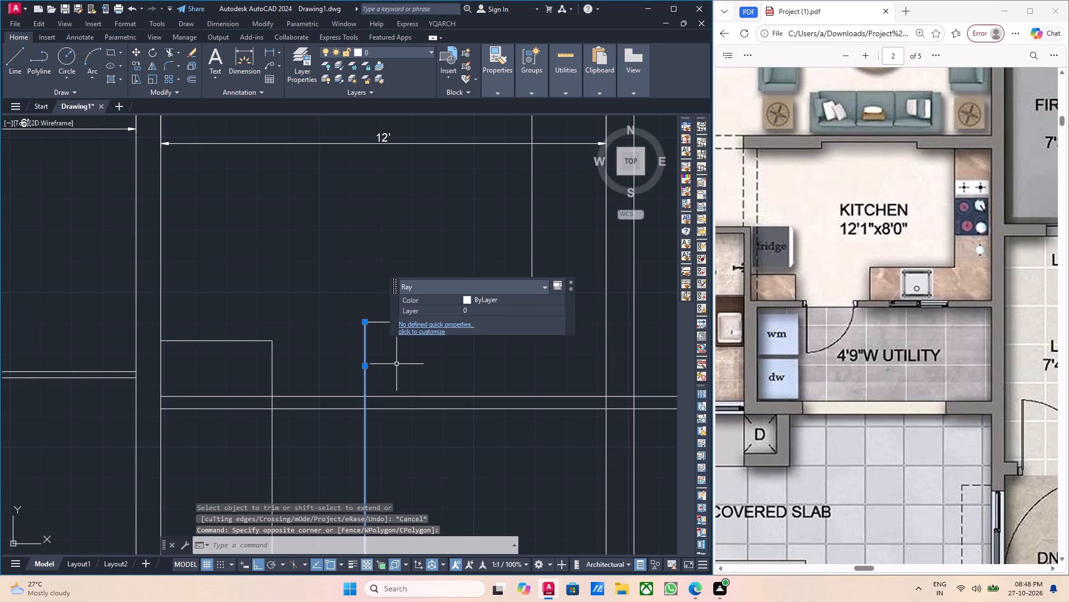
key(o)
key(Return)
click(361, 325)
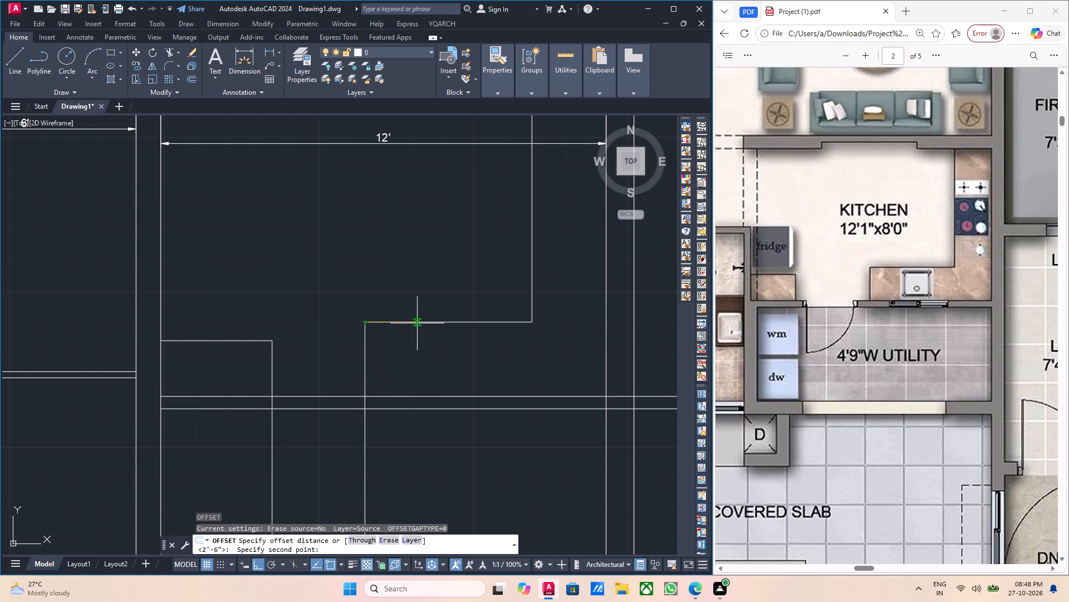
text(1')
key(Return)
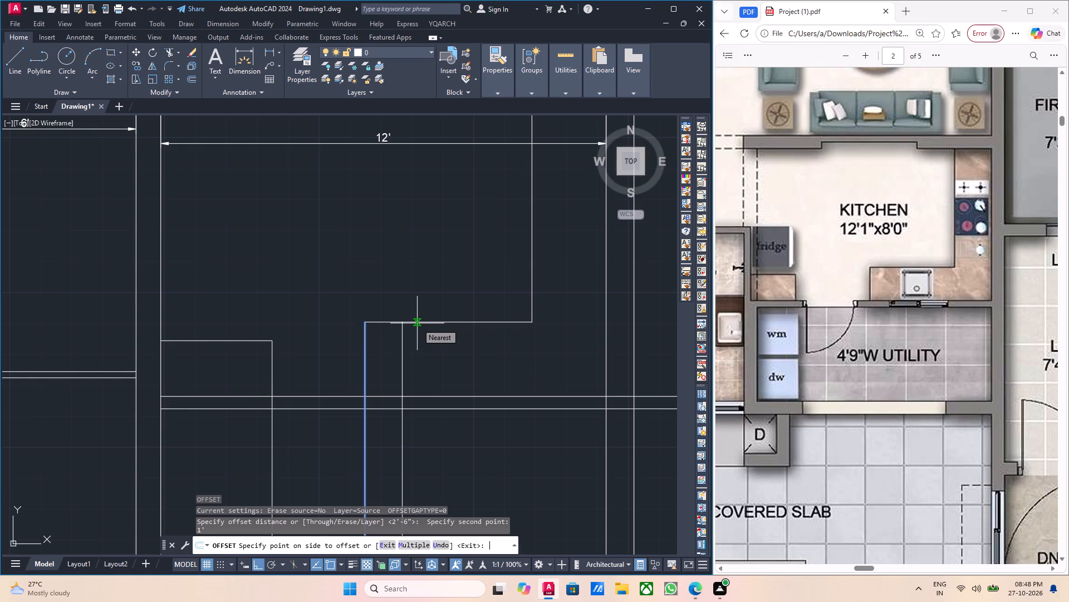
click(486, 358)
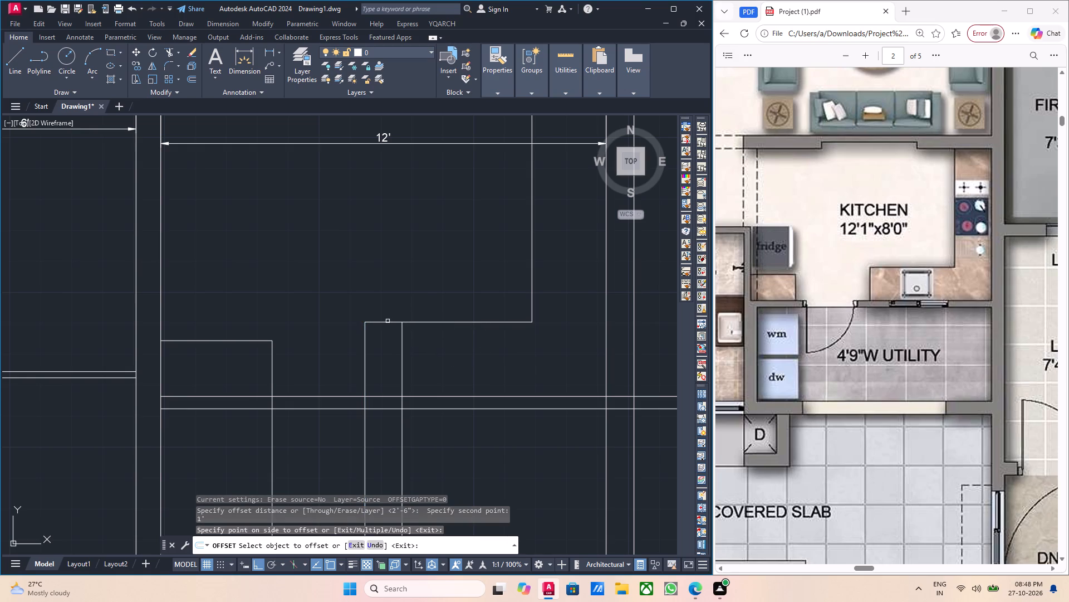
scroll(386, 325, up, 2)
key(Escape)
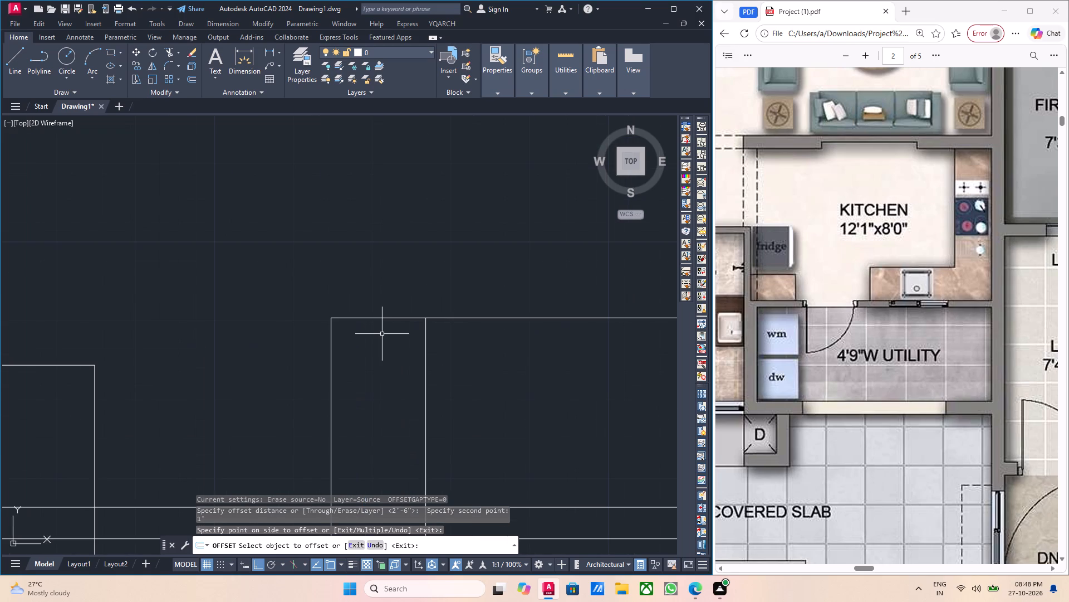
Trim away the L-shaped counter's edge west of the new end line and the old end line above the utility wall.
text(tr)
key(Return)
click(382, 337)
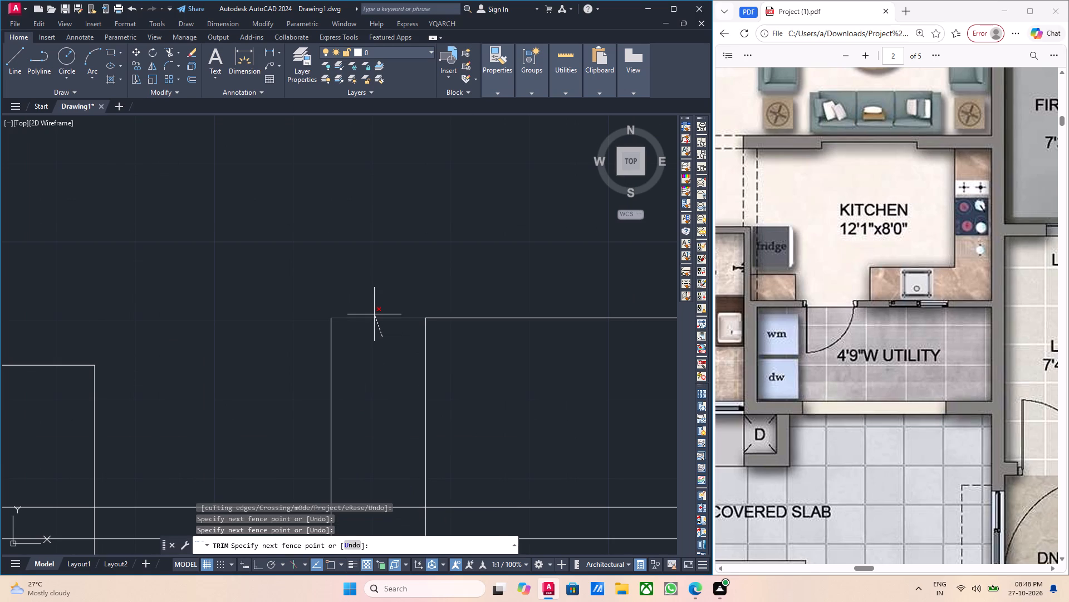
click(374, 314)
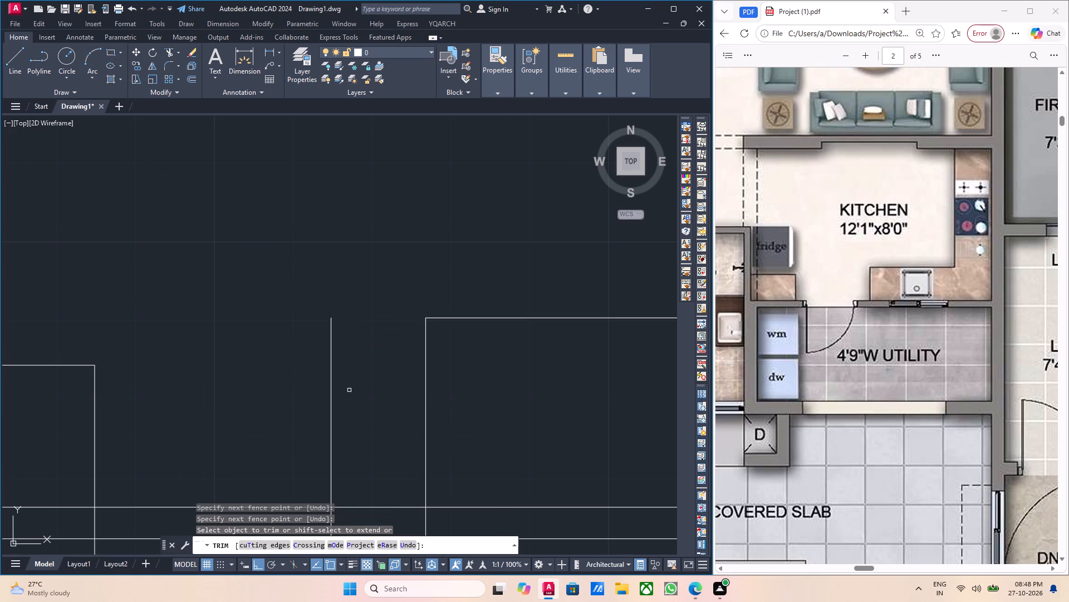
click(349, 390)
click(321, 384)
scroll(321, 384, down, 1)
middle_drag(321, 301, 347, 244)
key(Escape)
scroll(347, 245, down, 2)
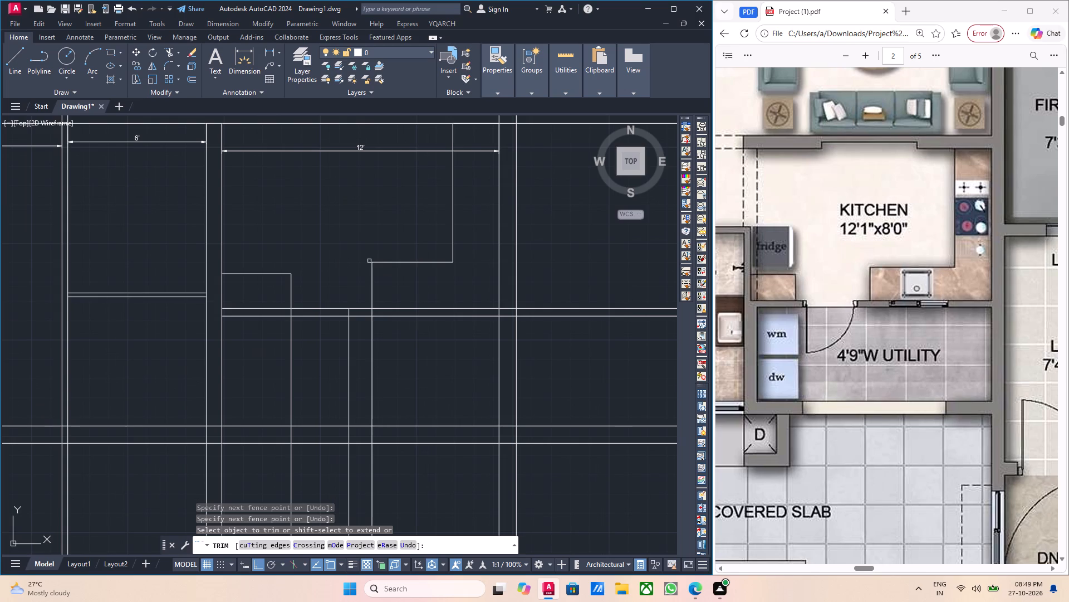
scroll(313, 346, up, 1)
key(Escape)
Copy the 3'-4" door leaf from above the plan to where the west counter's end line meets the utility wall.
scroll(315, 336, down, 4)
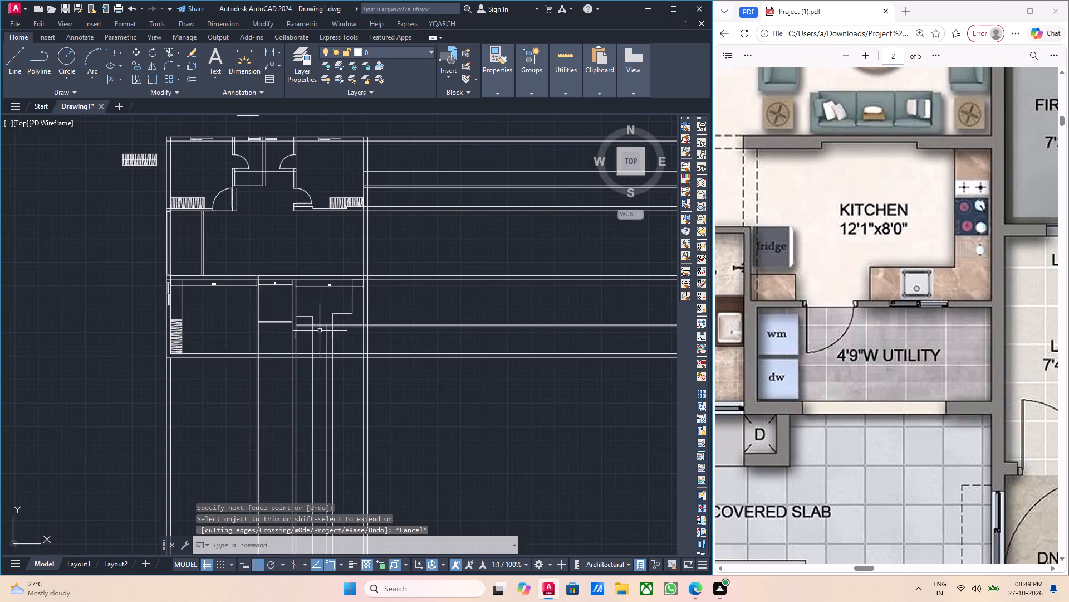
middle_drag(333, 295, 342, 344)
scroll(328, 220, up, 2)
key(Escape)
scroll(330, 254, down, 2)
middle_drag(329, 259, 328, 274)
scroll(302, 212, up, 2)
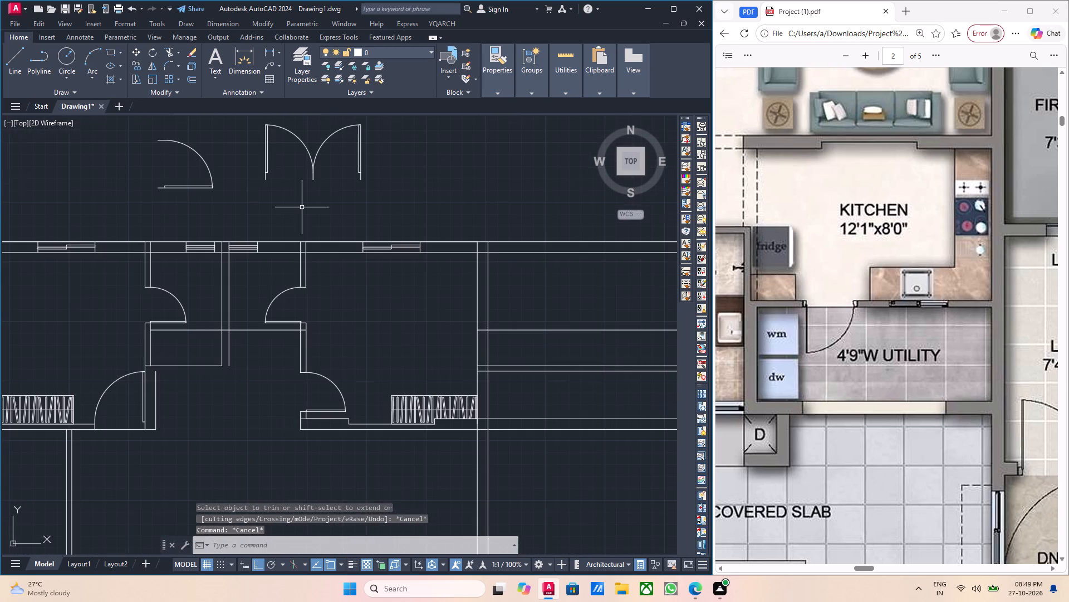
middle_drag(310, 211, 310, 225)
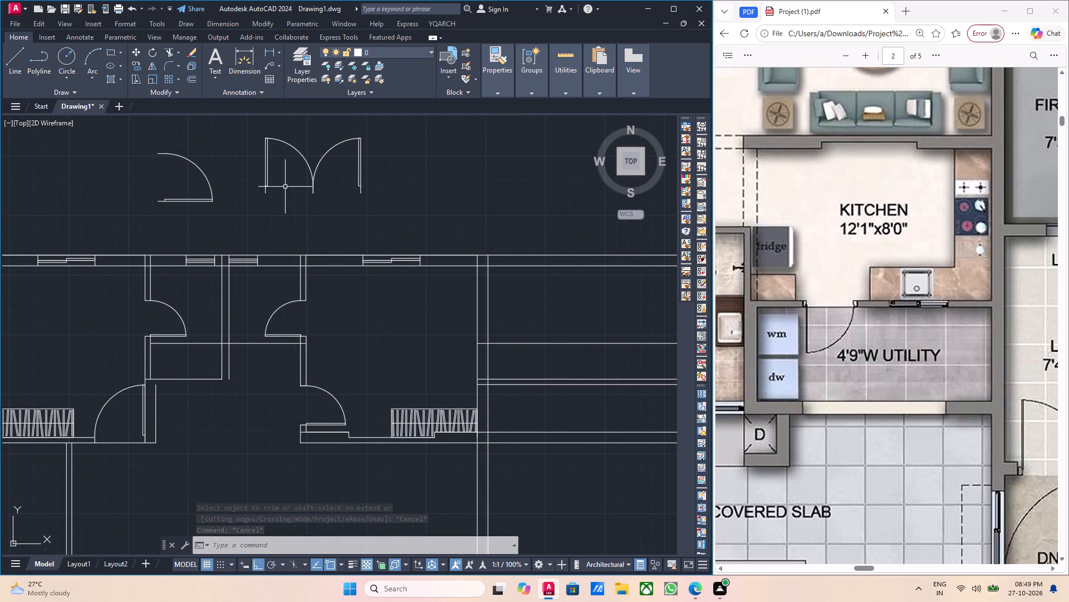
drag(284, 183, 273, 183)
click(253, 178)
middle_drag(313, 215, 301, 212)
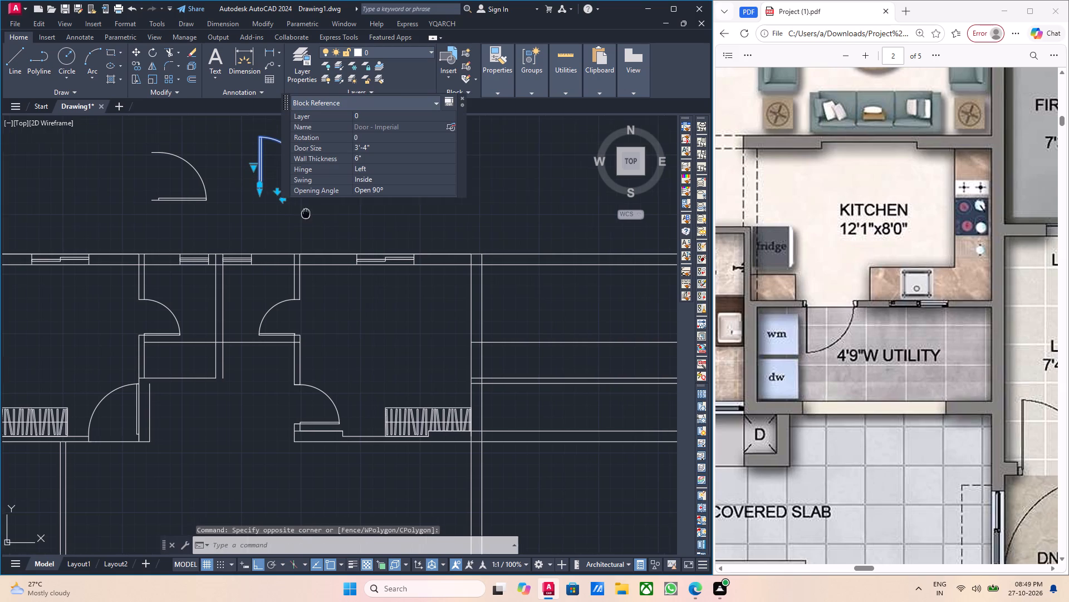
middle_drag(301, 212, 295, 210)
text(co)
key(Return)
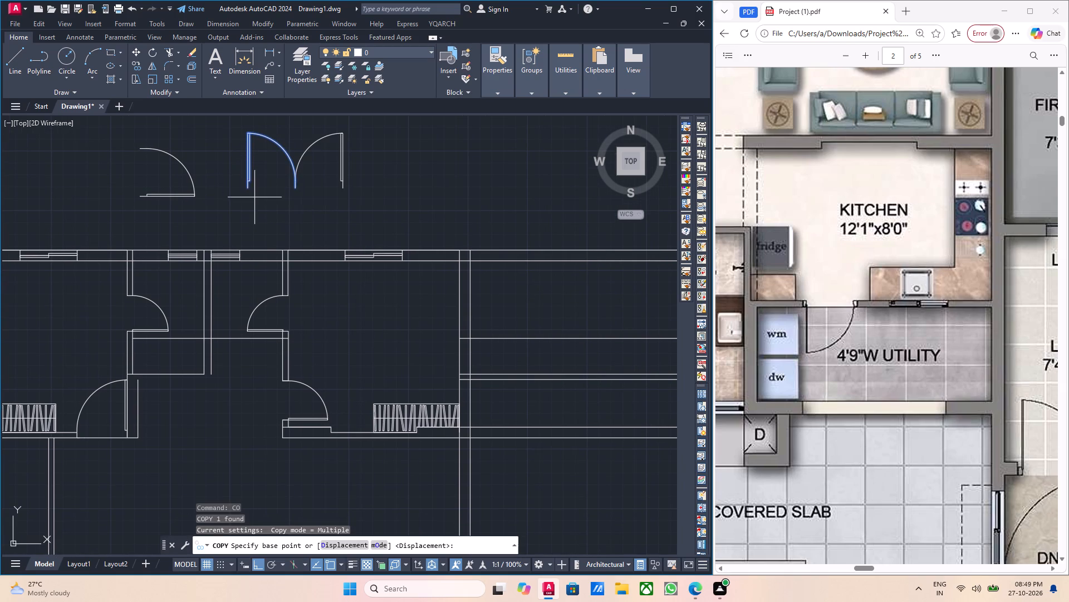
click(246, 191)
scroll(320, 249, down, 4)
scroll(316, 336, up, 1)
middle_drag(316, 336, 307, 288)
scroll(303, 329, up, 3)
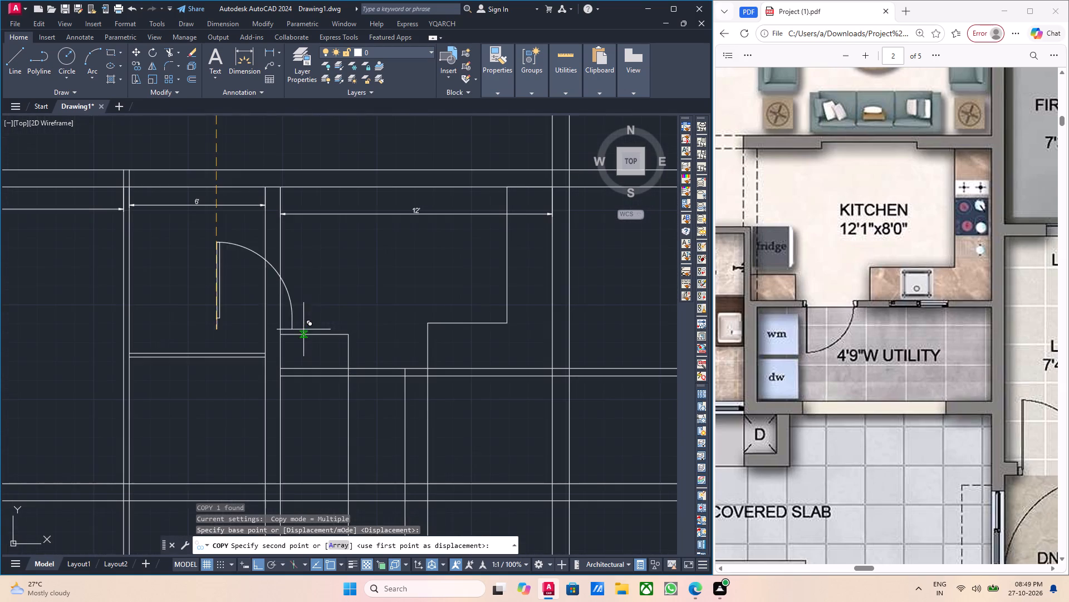
scroll(351, 371, up, 2)
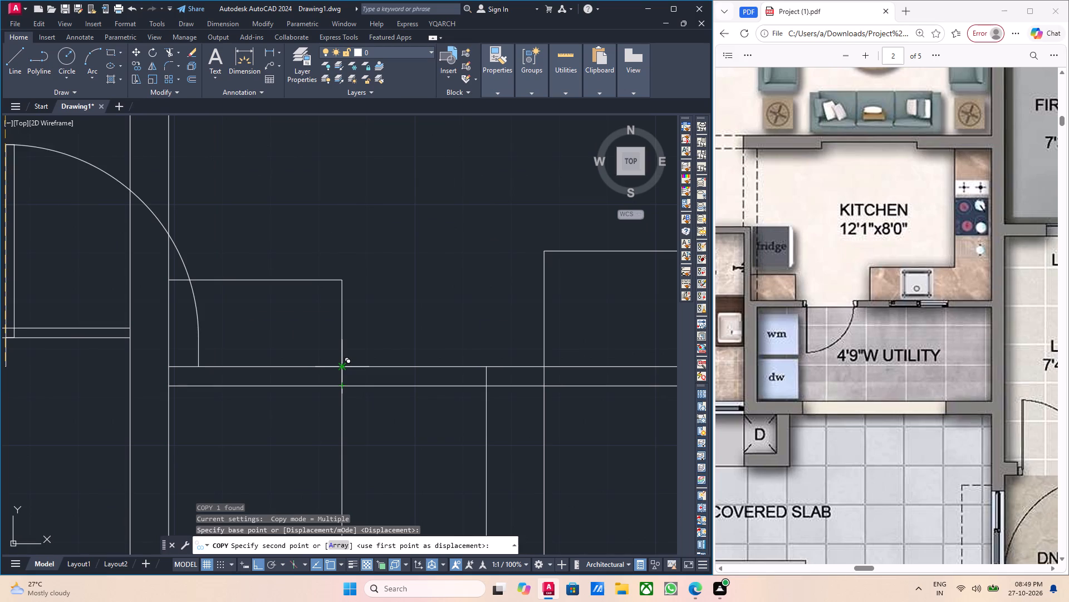
click(340, 369)
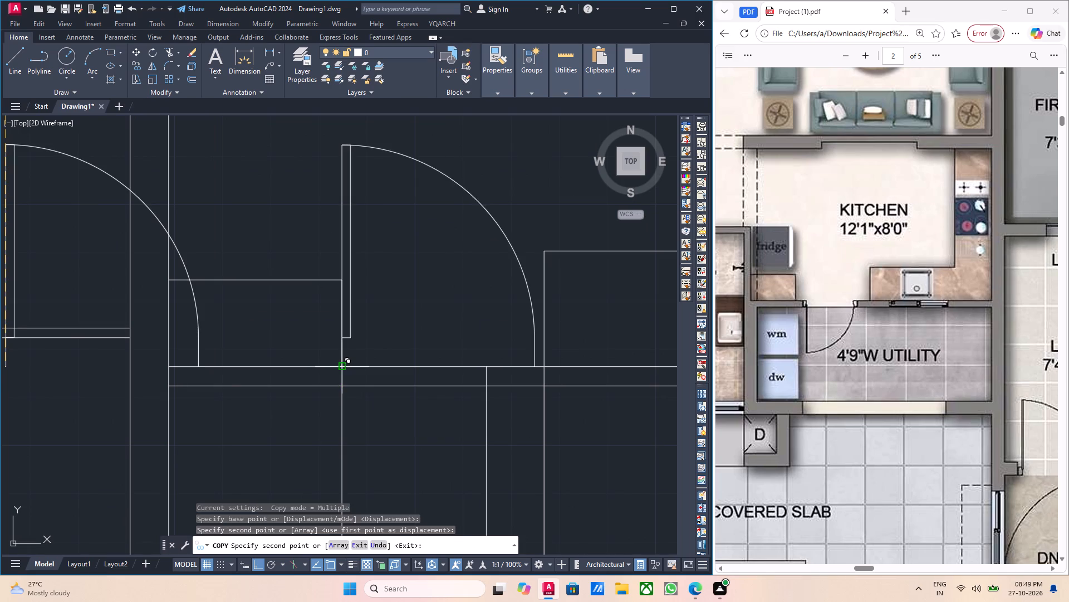
key(Escape)
Mirror the copied door across the utility wall's upper line so it swings into the utility, erasing the source door.
drag(420, 255, 385, 242)
click(333, 223)
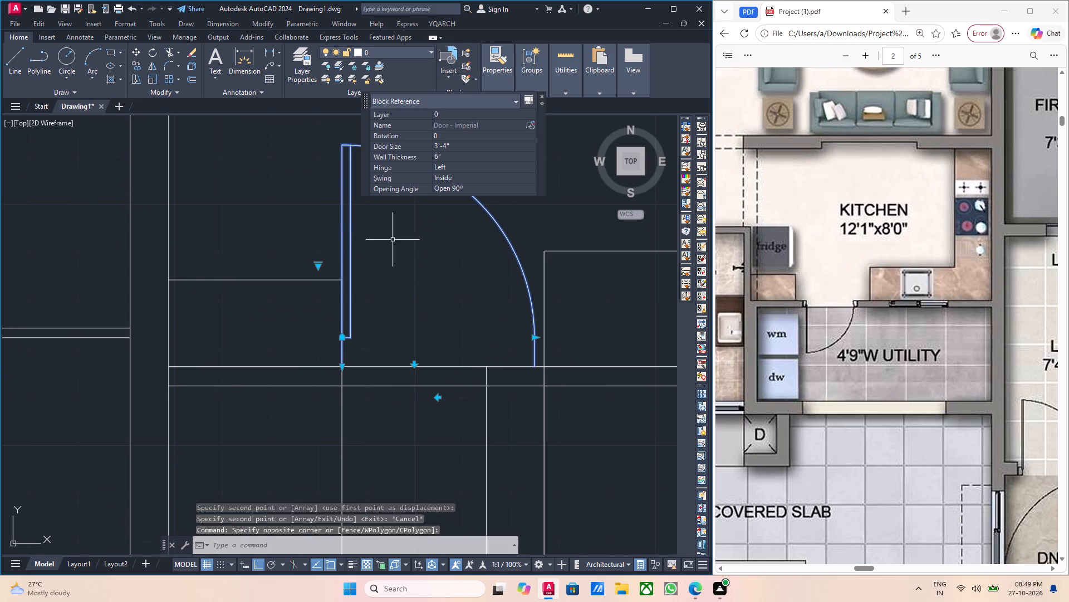
text(mi)
key(Return)
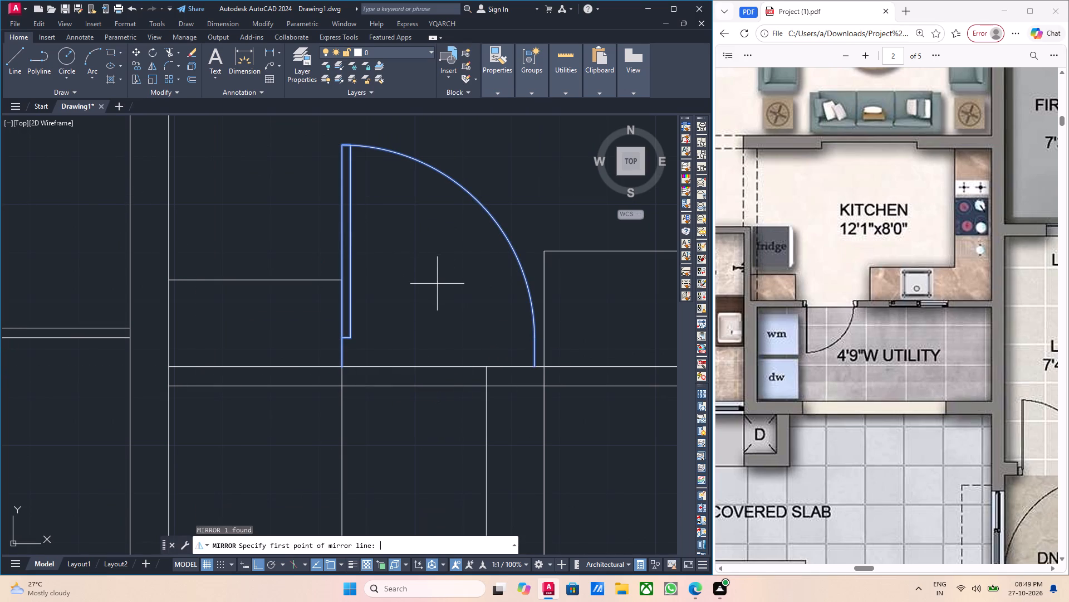
click(342, 365)
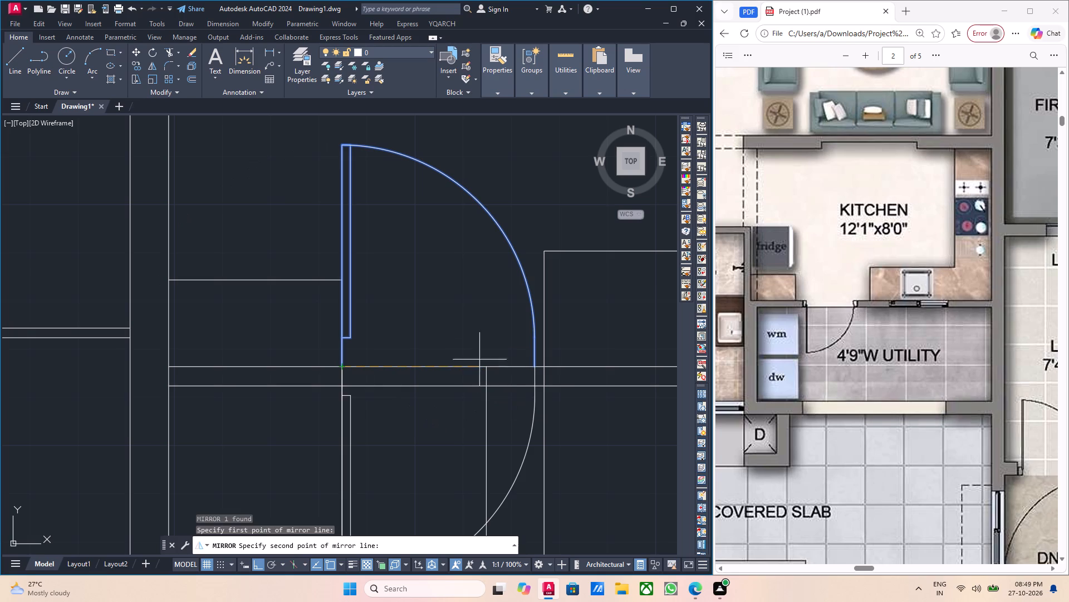
click(467, 326)
scroll(469, 326, down, 2)
scroll(469, 326, up, 1)
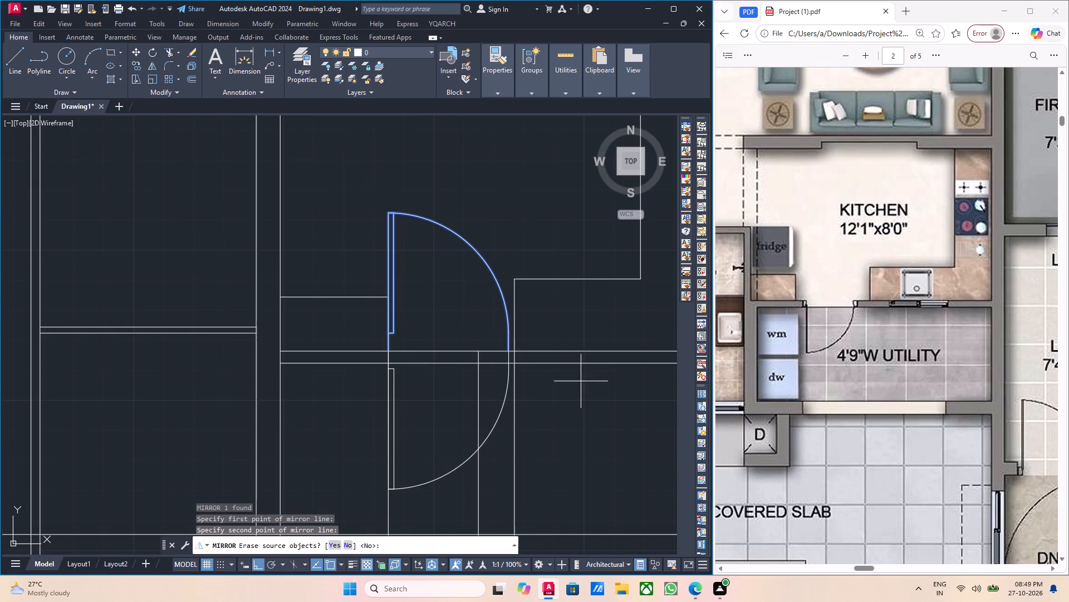
click(335, 542)
Scale the mirrored door down from its corner on the utility wall until its opening ends at the vertical guide line to the east.
scroll(409, 397, up, 2)
click(370, 383)
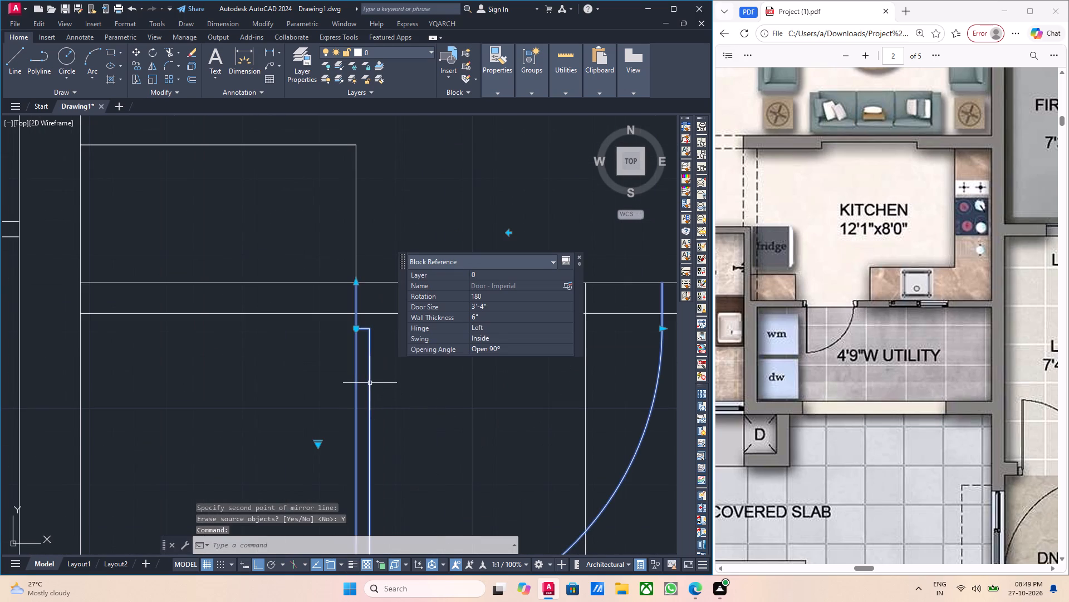
text(sc)
key(Return)
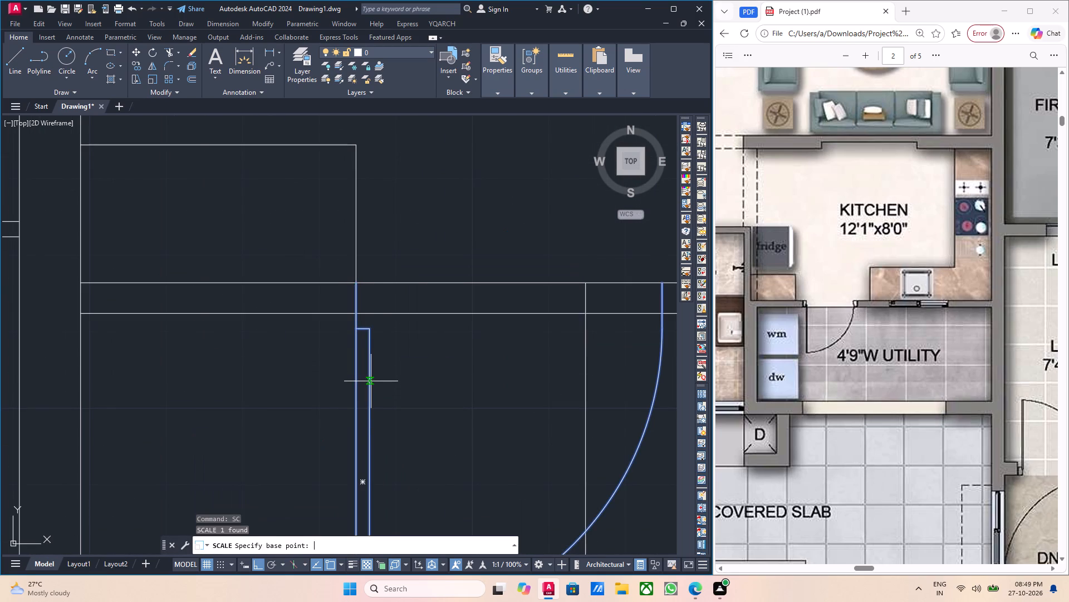
click(354, 285)
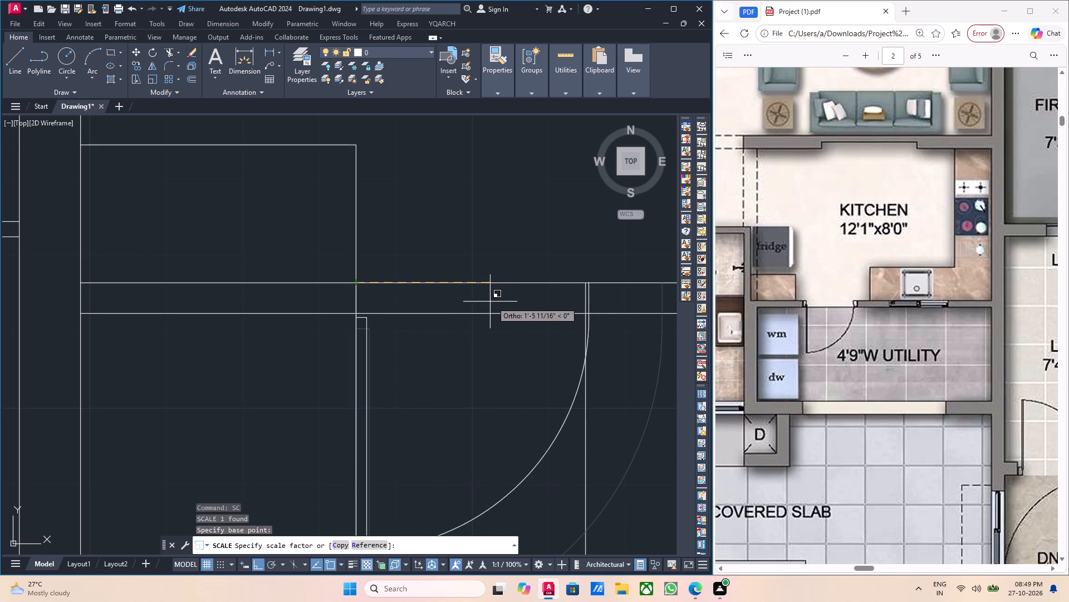
scroll(514, 302, up, 2)
scroll(513, 302, down, 2)
middle_drag(517, 302, 463, 309)
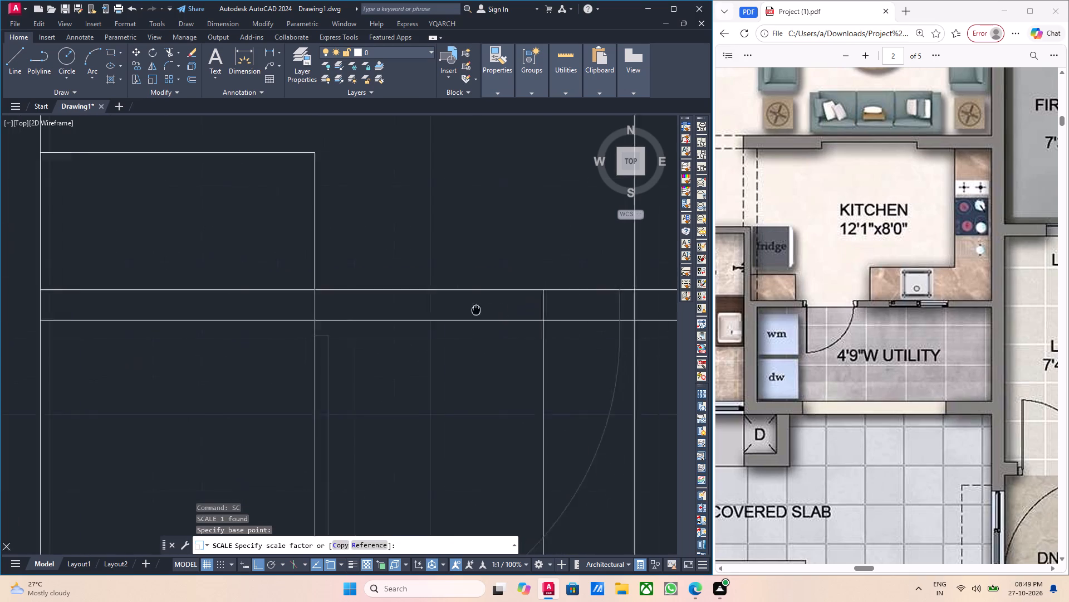
middle_drag(463, 309, 385, 314)
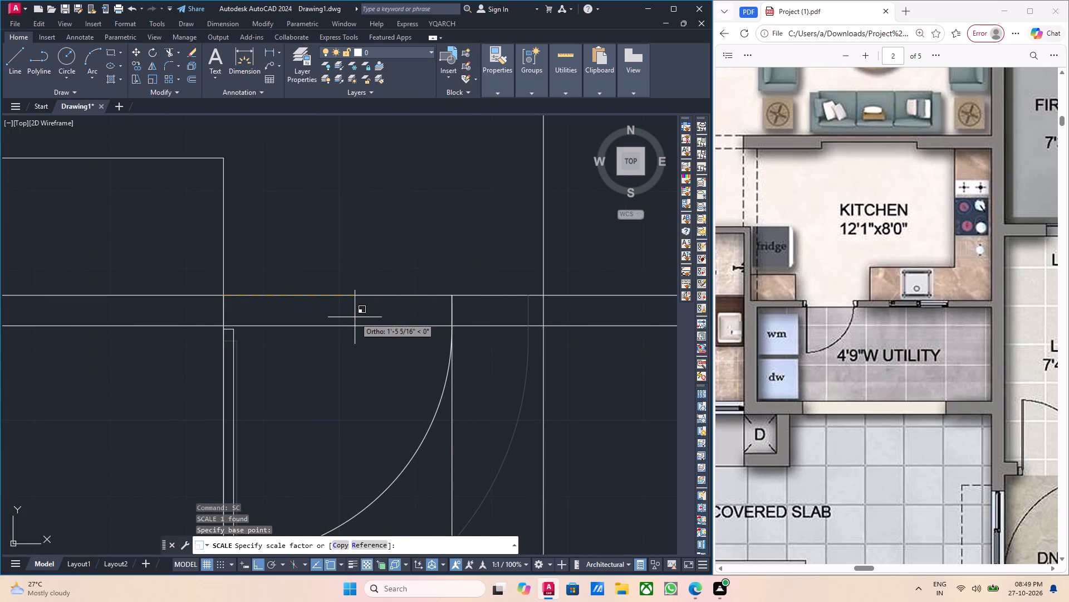
click(355, 317)
scroll(359, 321, down, 2)
key(Escape)
middle_drag(364, 330, 364, 337)
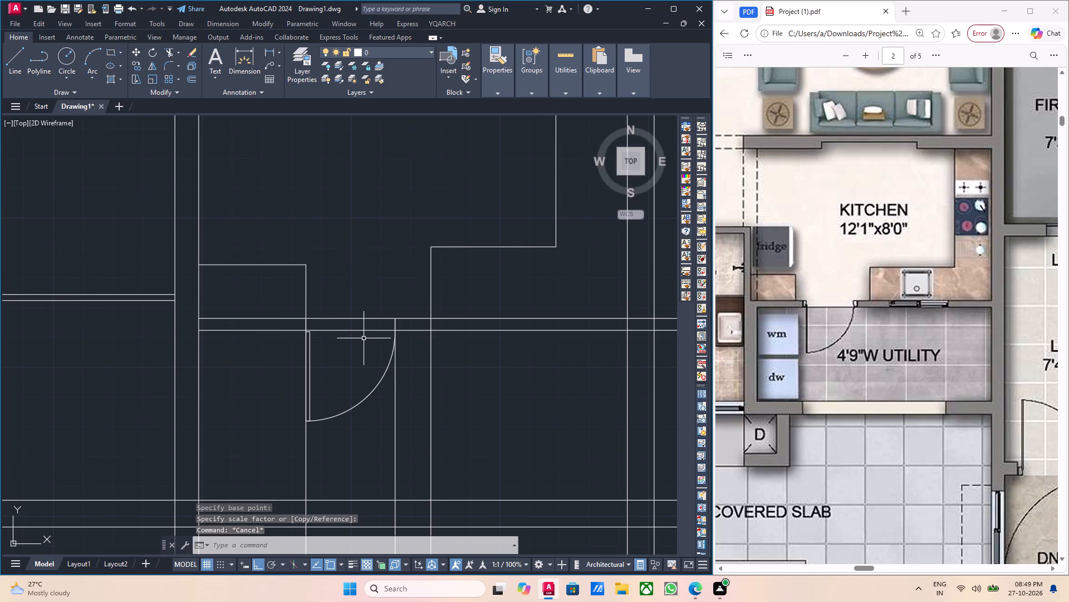
Trim both kitchen-utility wall lines across the door opening.
text(tr)
key(Return)
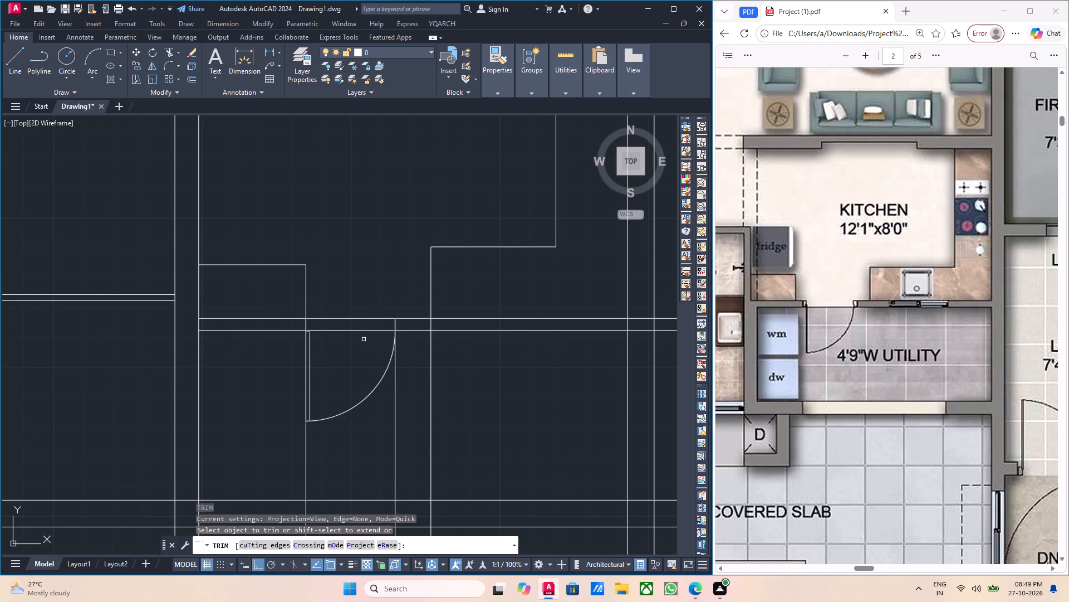
scroll(364, 339, up, 2)
click(353, 324)
click(345, 317)
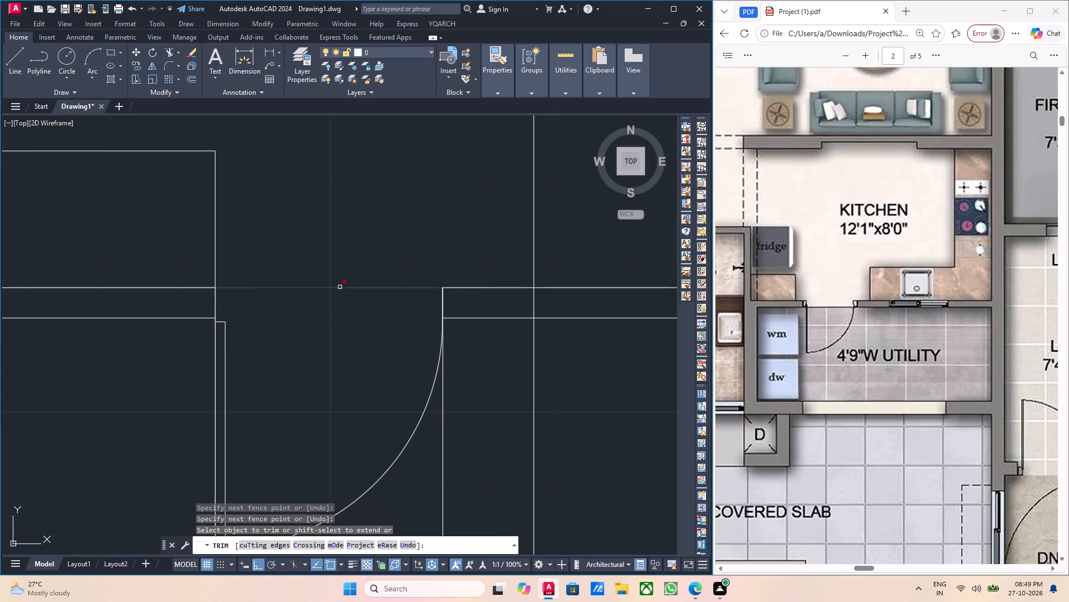
click(340, 287)
scroll(344, 298, down, 2)
key(Escape)
Erase the vertical guide ray running down from the door opening's east jamb.
middle_drag(394, 321, 362, 292)
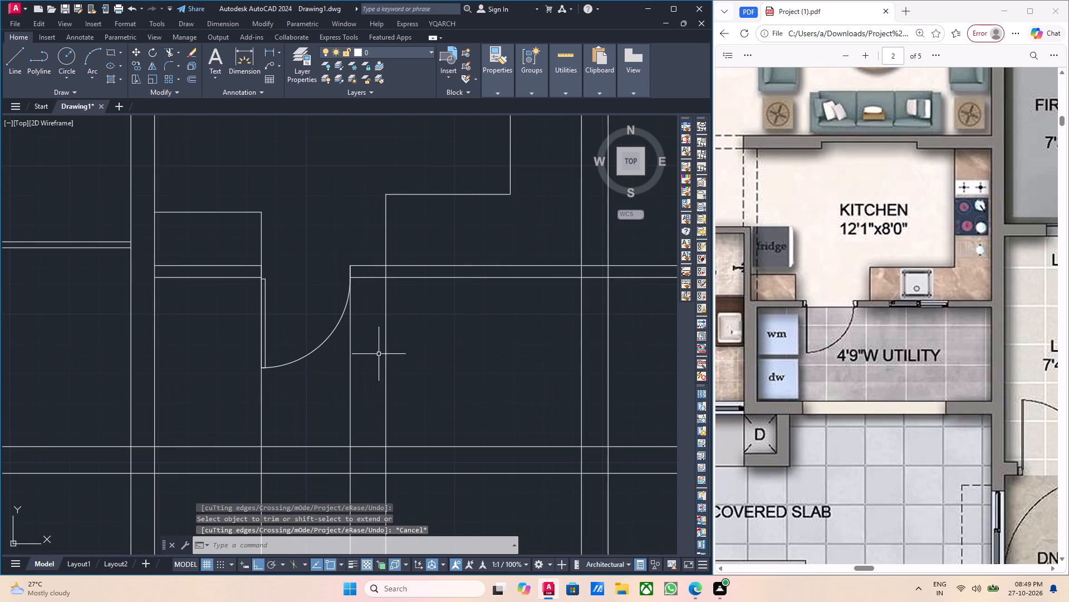
click(365, 357)
click(343, 357)
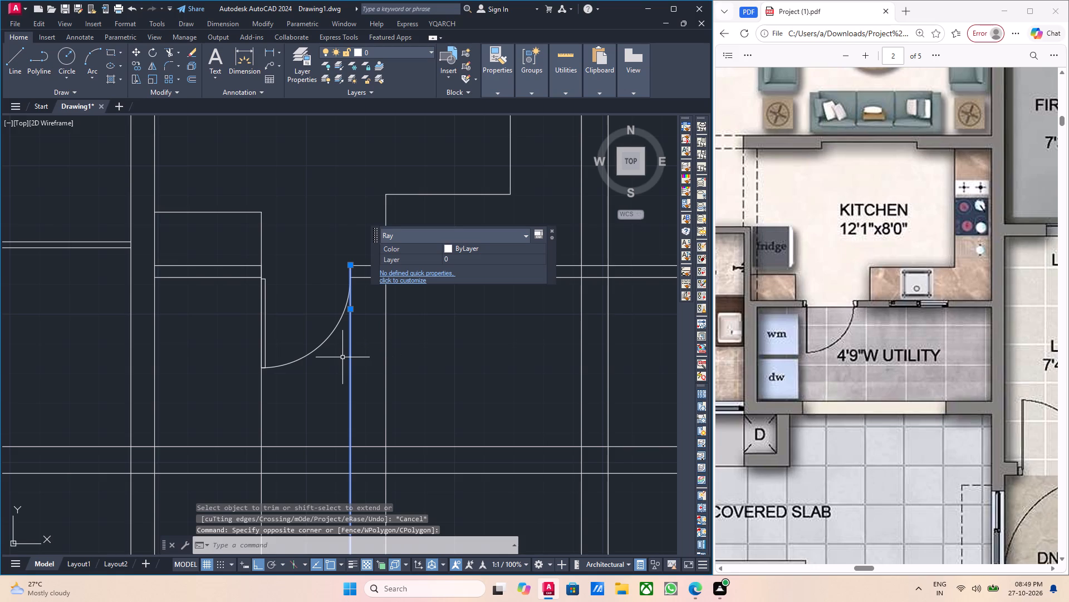
key(Delete)
Erase the ray that forms the west counter's end line and continues down past the door leaf.
scroll(273, 393, up, 2)
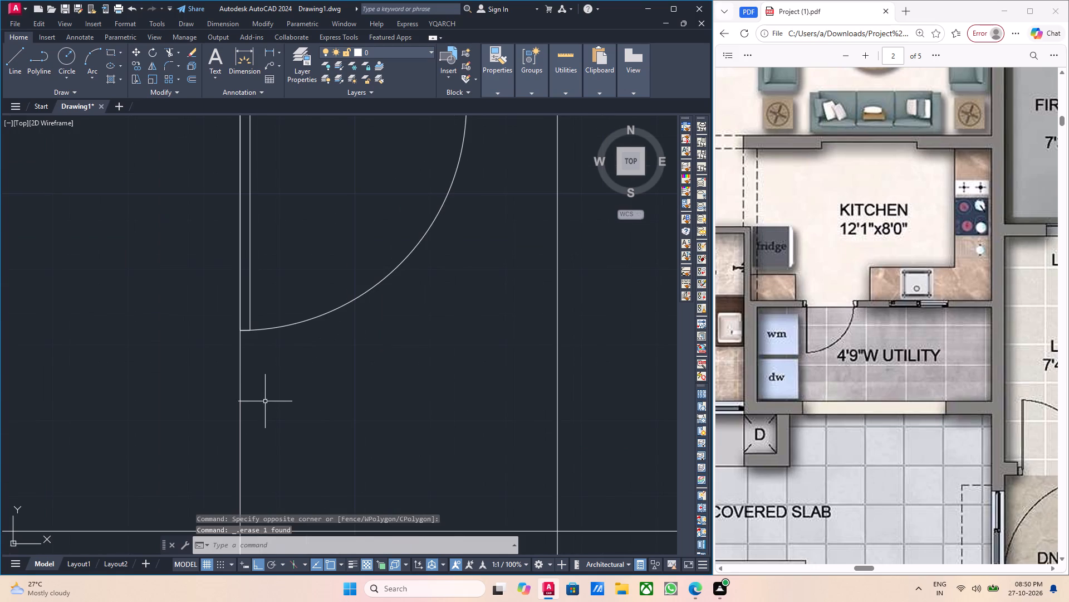
drag(264, 402, 255, 402)
click(241, 401)
click(229, 402)
double_click(252, 402)
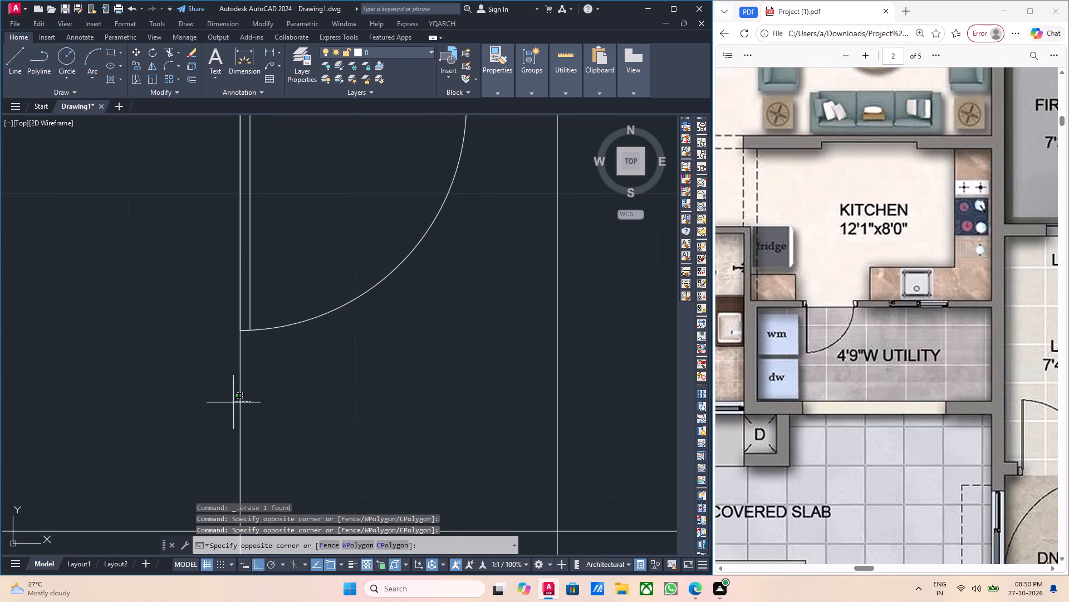
click(232, 402)
scroll(237, 402, down, 3)
scroll(320, 416, up, 1)
middle_click(320, 416)
scroll(318, 417, down, 1)
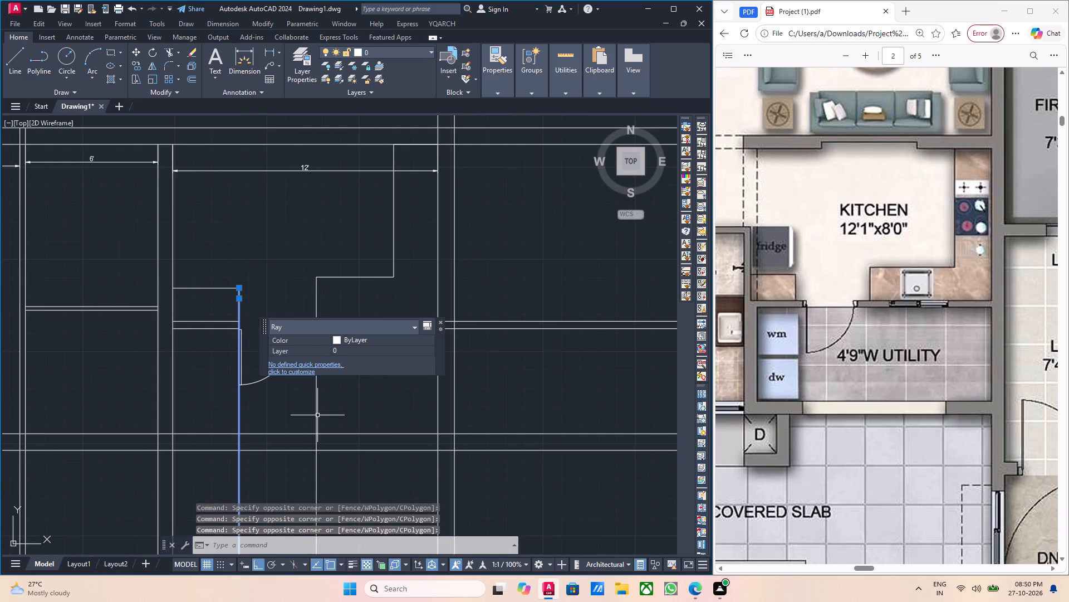
key(Delete)
Draw a vertical line closing the west counter's east end, from the utility wall up to the counter's edge.
scroll(262, 350, up, 1)
middle_drag(262, 350, 290, 386)
key(l)
key(Return)
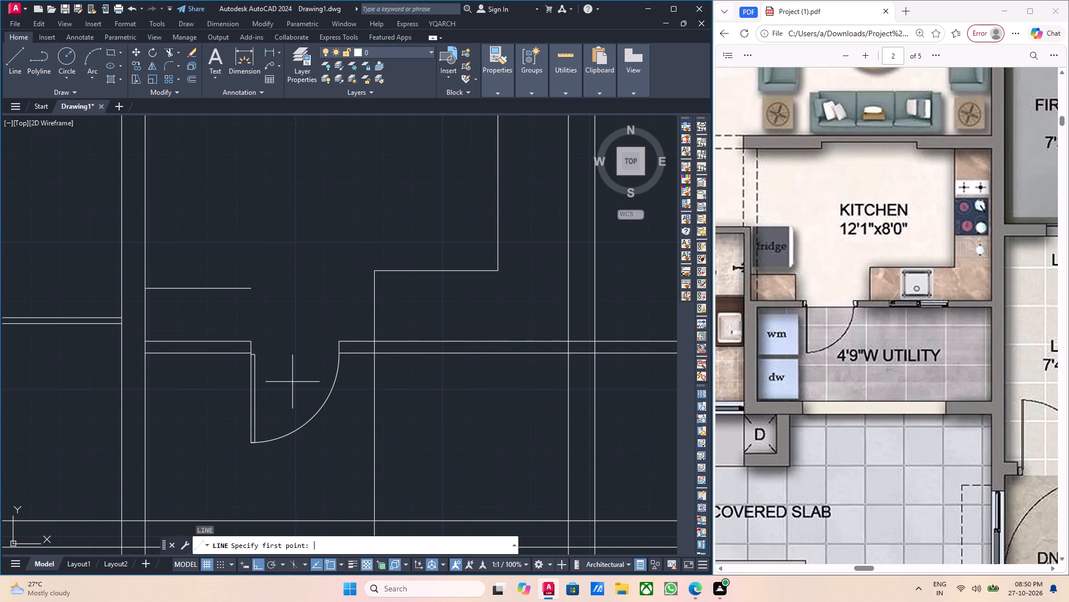
scroll(267, 356, up, 2)
click(223, 326)
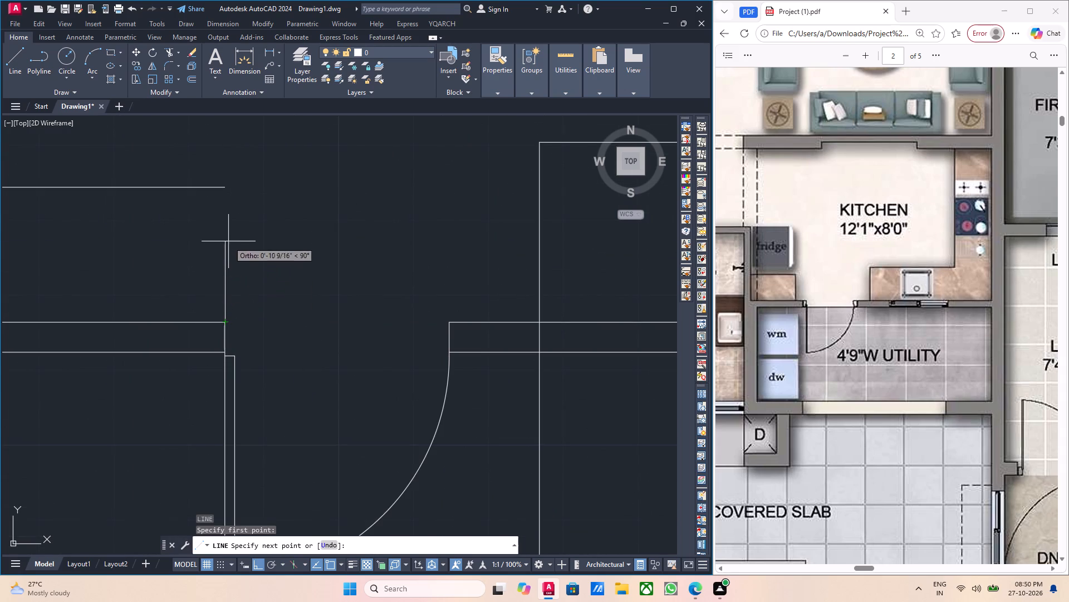
click(222, 188)
key(Escape)
scroll(269, 245, down, 2)
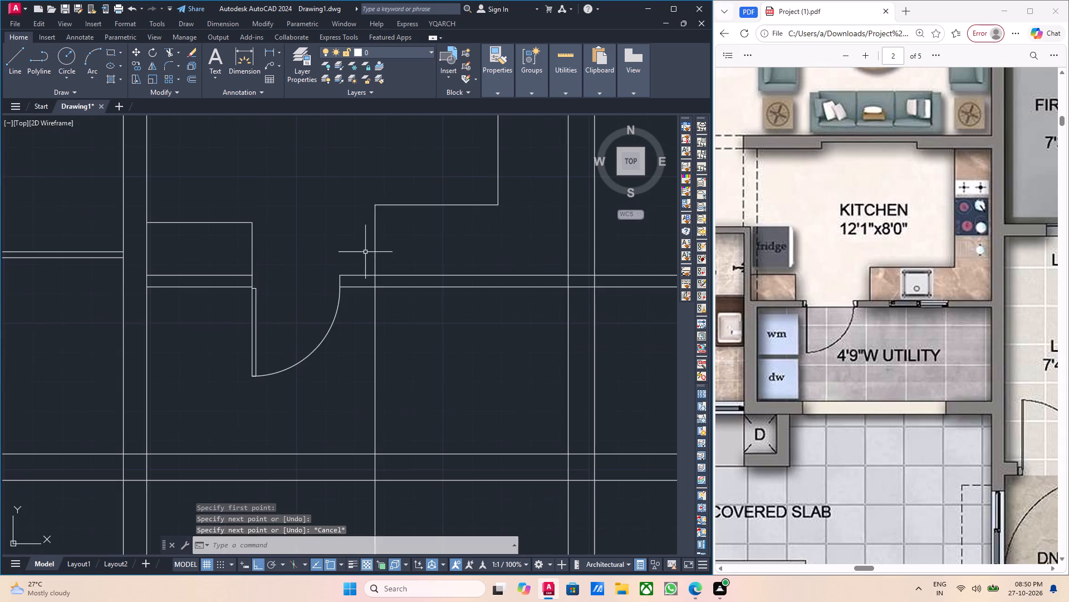
Erase the 12' width dimension across the kitchen.
middle_drag(336, 263, 300, 266)
middle_drag(387, 259, 314, 274)
middle_drag(275, 283, 302, 268)
middle_drag(268, 298, 283, 300)
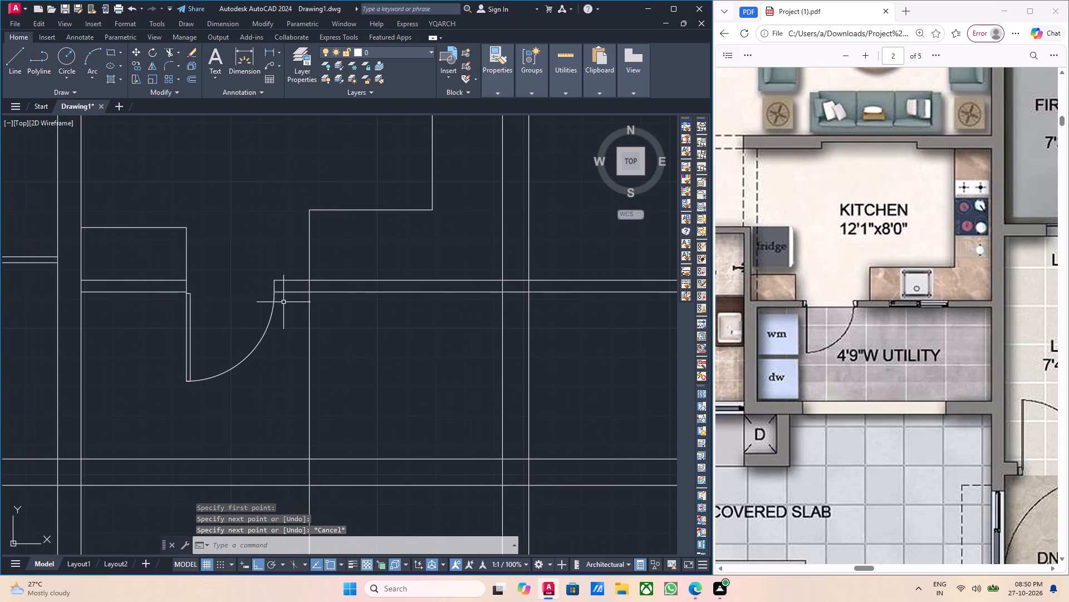
middle_drag(296, 307, 251, 378)
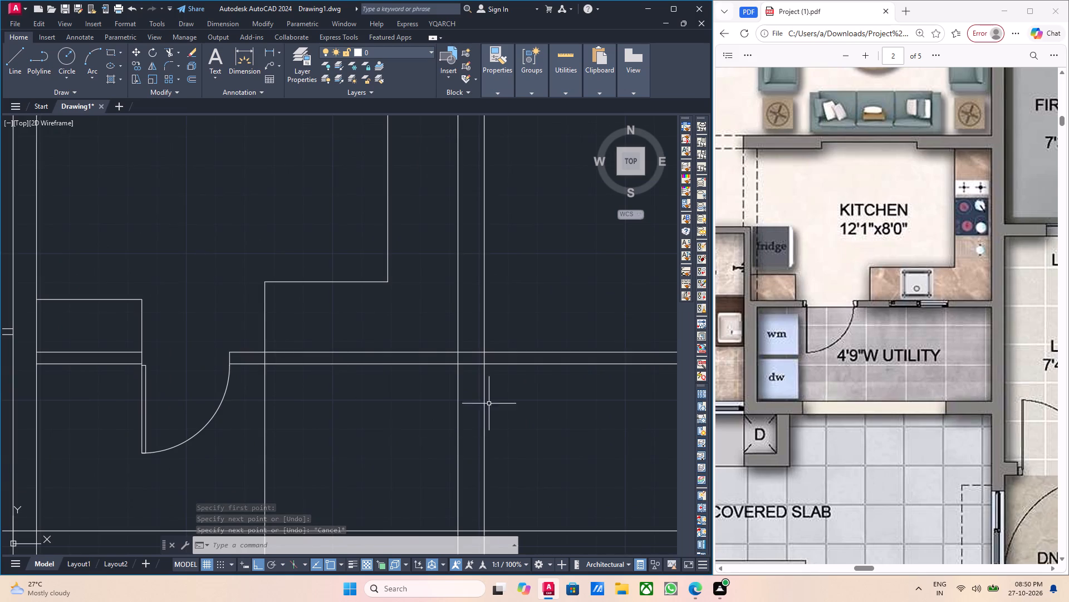
scroll(362, 349, down, 1)
middle_click(415, 355)
scroll(770, 552, down, 2)
middle_drag(416, 289, 424, 327)
click(305, 257)
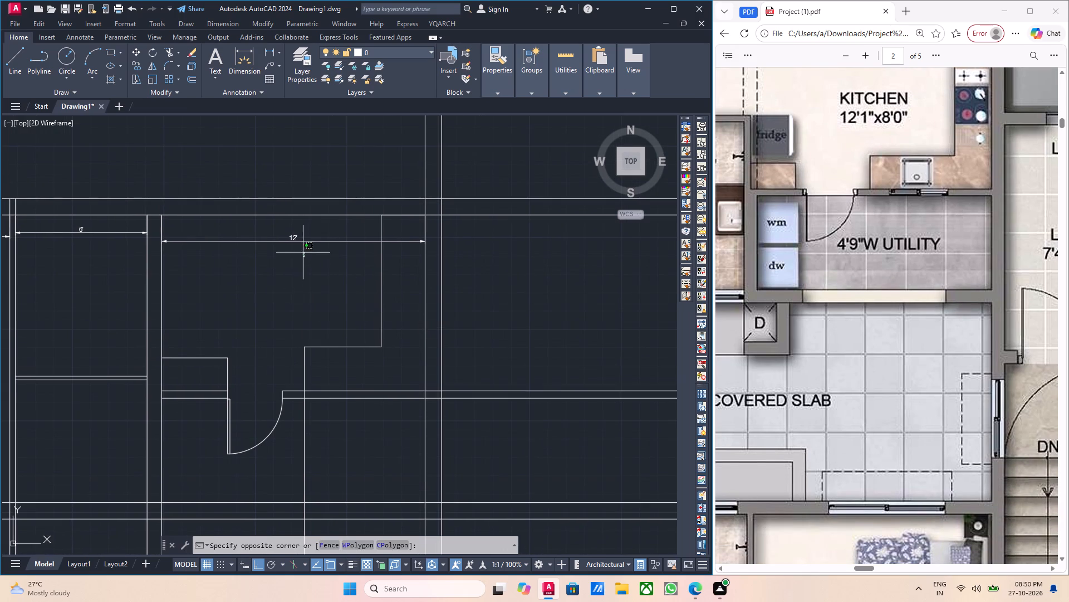
click(287, 237)
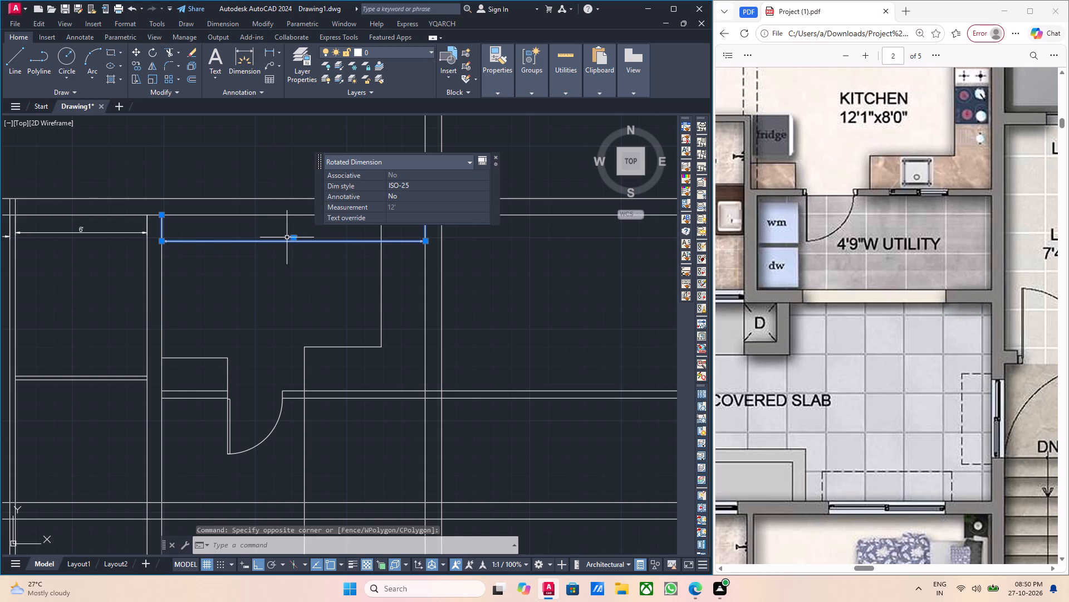
key(Delete)
Examine the kitchen and utility layout in the drawing against the PDF reference plan.
scroll(301, 271, down, 1)
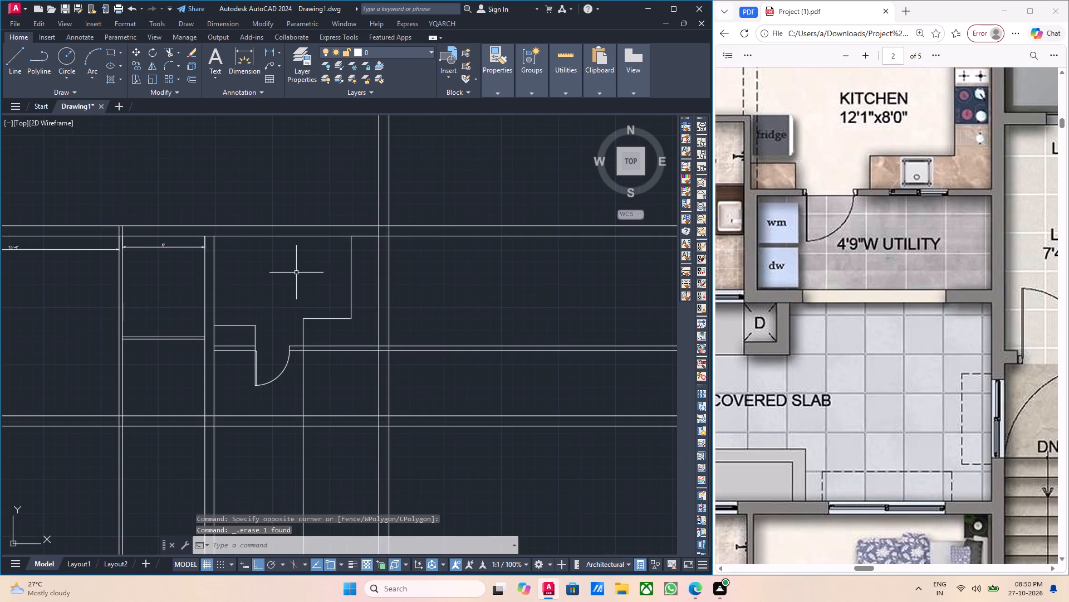
middle_click(300, 297)
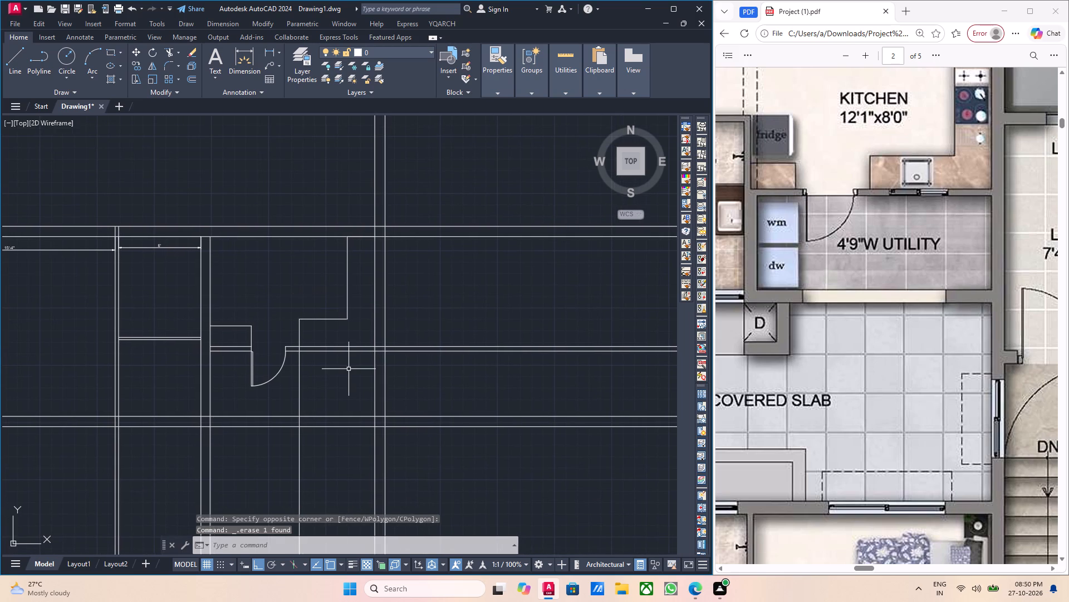
middle_drag(329, 283, 269, 213)
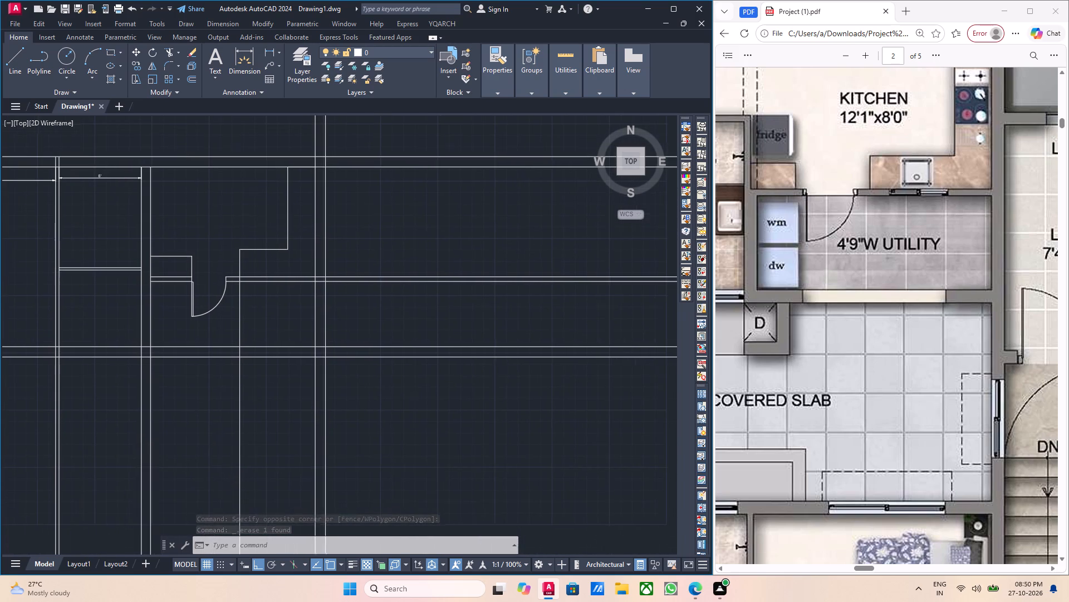
middle_drag(263, 285, 250, 326)
middle_drag(312, 317, 288, 327)
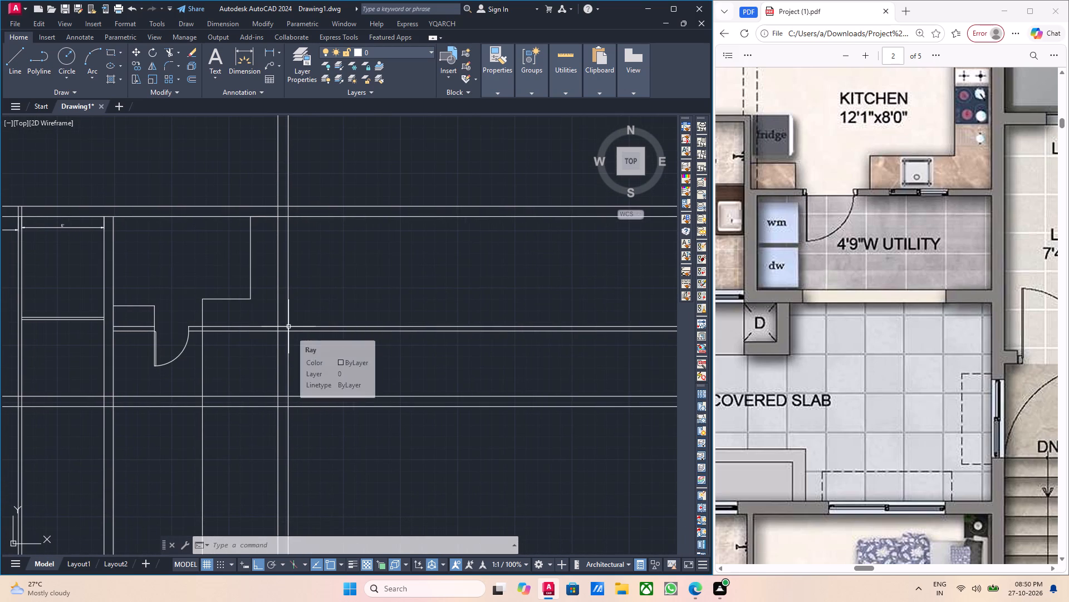
scroll(277, 298, up, 2)
middle_click(243, 303)
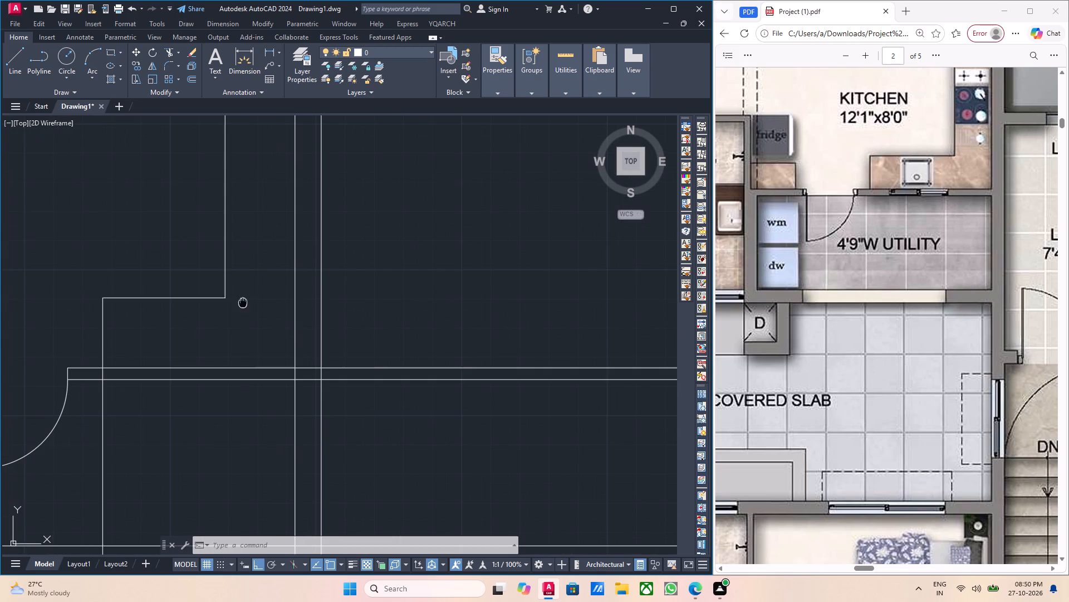
scroll(242, 305, down, 2)
middle_drag(236, 308, 239, 313)
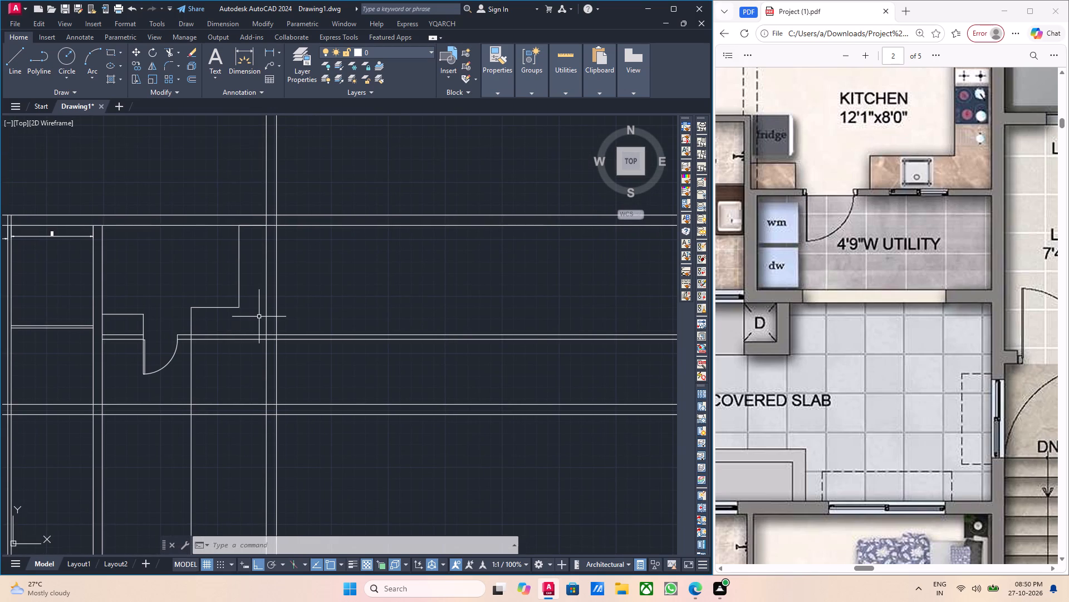
scroll(869, 253, up, 1)
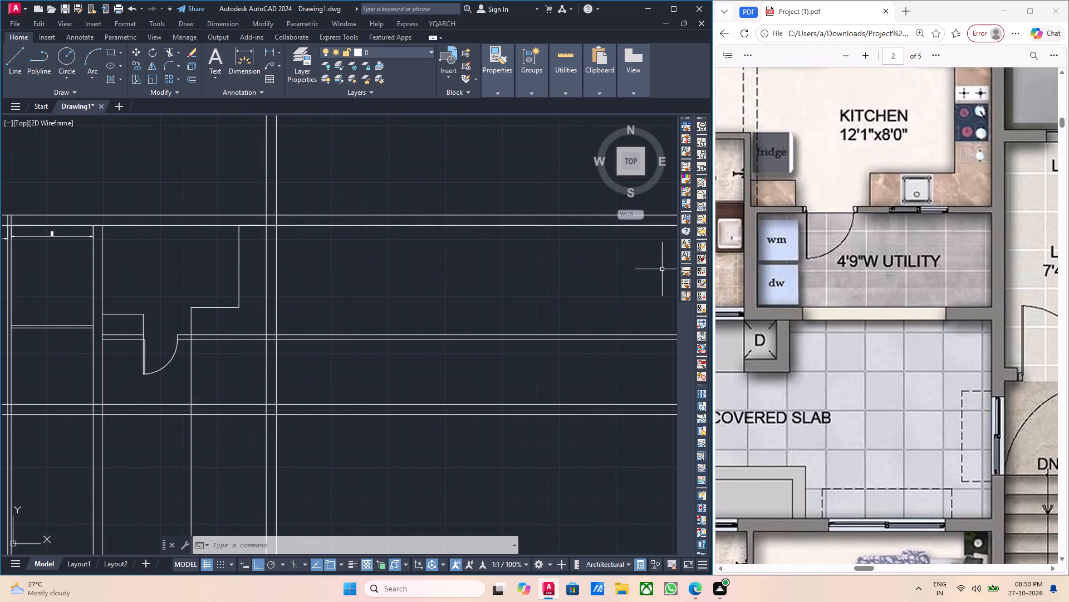
scroll(869, 253, up, 1)
scroll(628, 253, down, 1)
scroll(366, 300, up, 1)
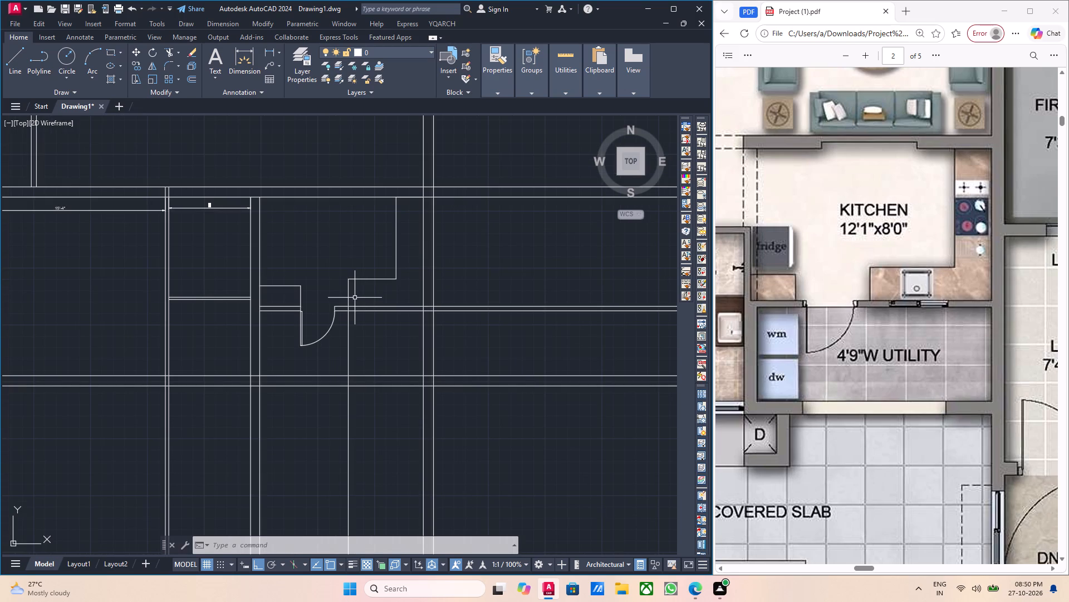
scroll(359, 297, down, 1)
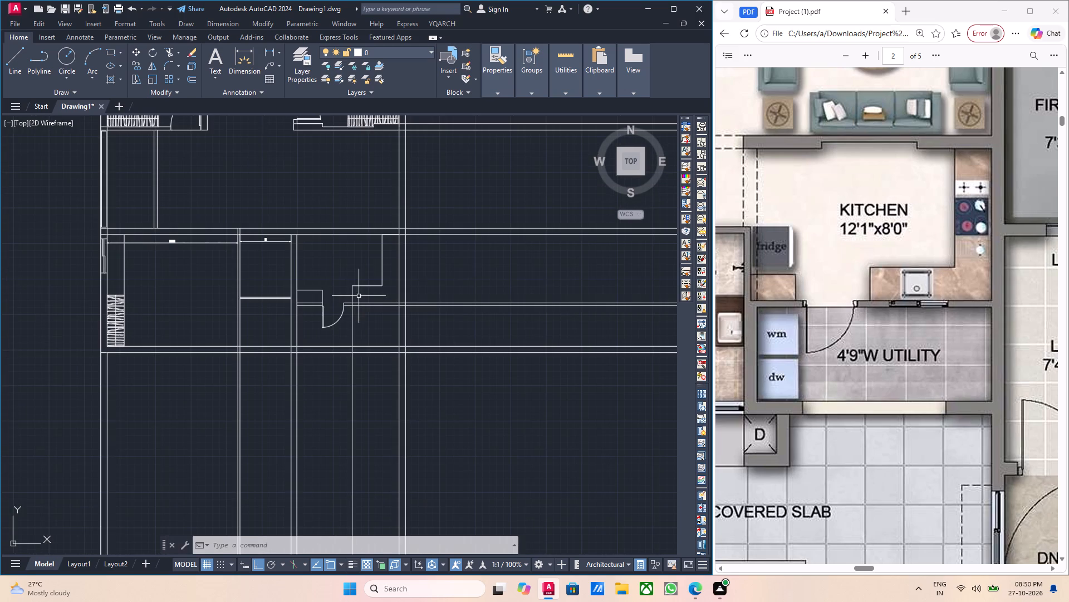
scroll(388, 303, down, 1)
scroll(385, 313, up, 2)
key(Escape)
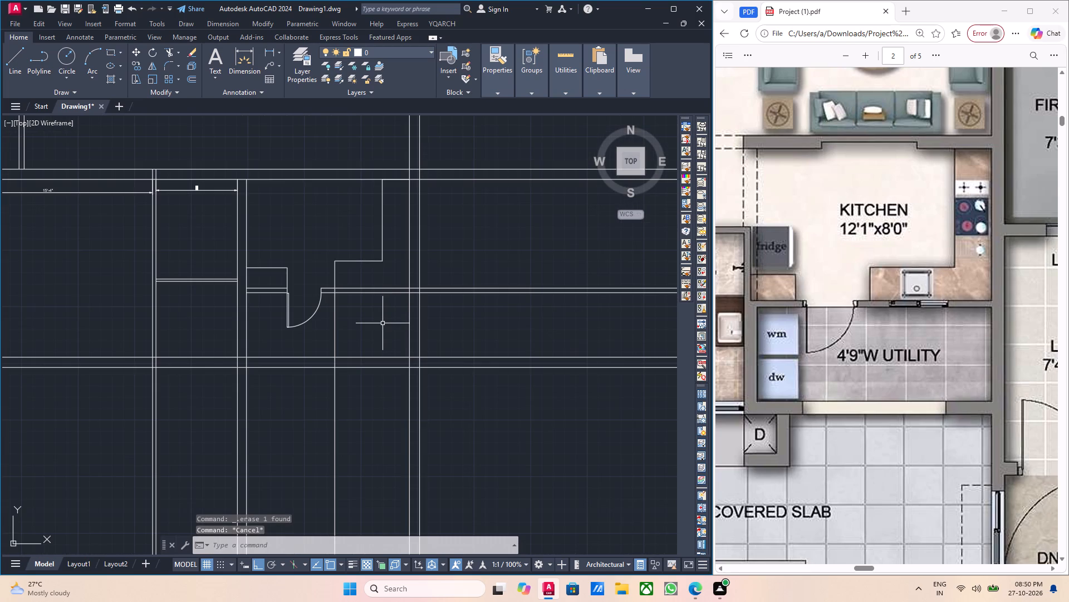
scroll(383, 323, down, 1)
scroll(301, 313, up, 2)
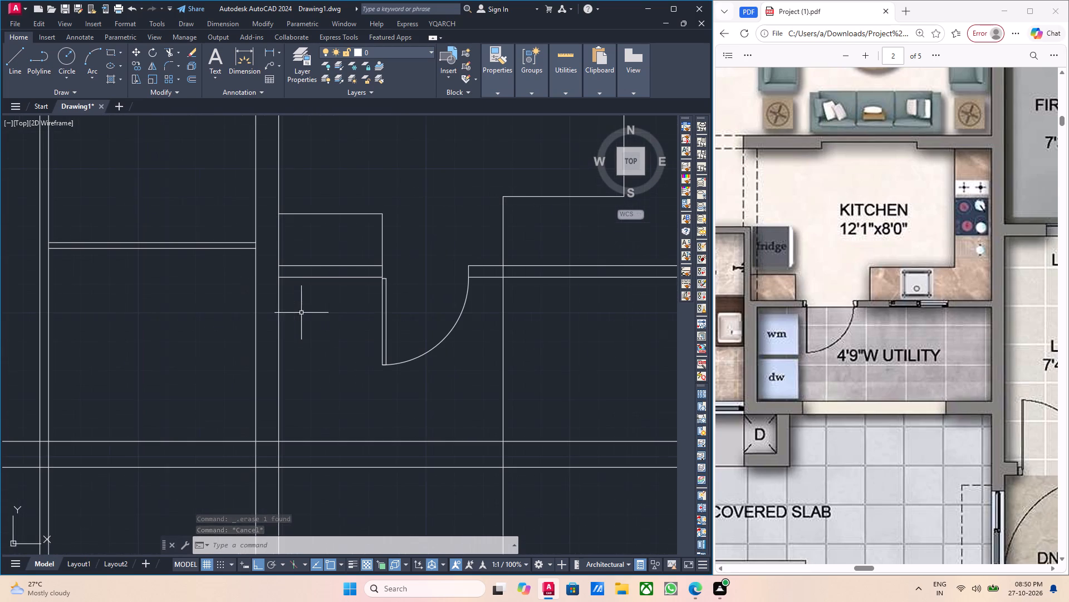
Draw the dishwasher rectangle in the utility's southwest corner, just inside the west and south walls.
scroll(301, 313, up, 1)
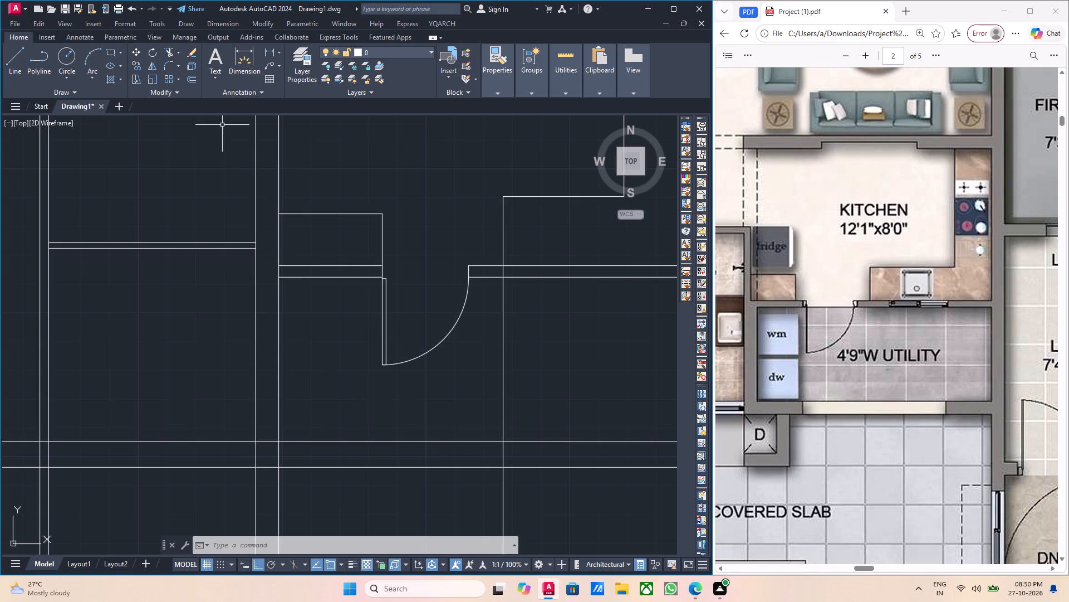
click(113, 53)
scroll(300, 428, up, 1)
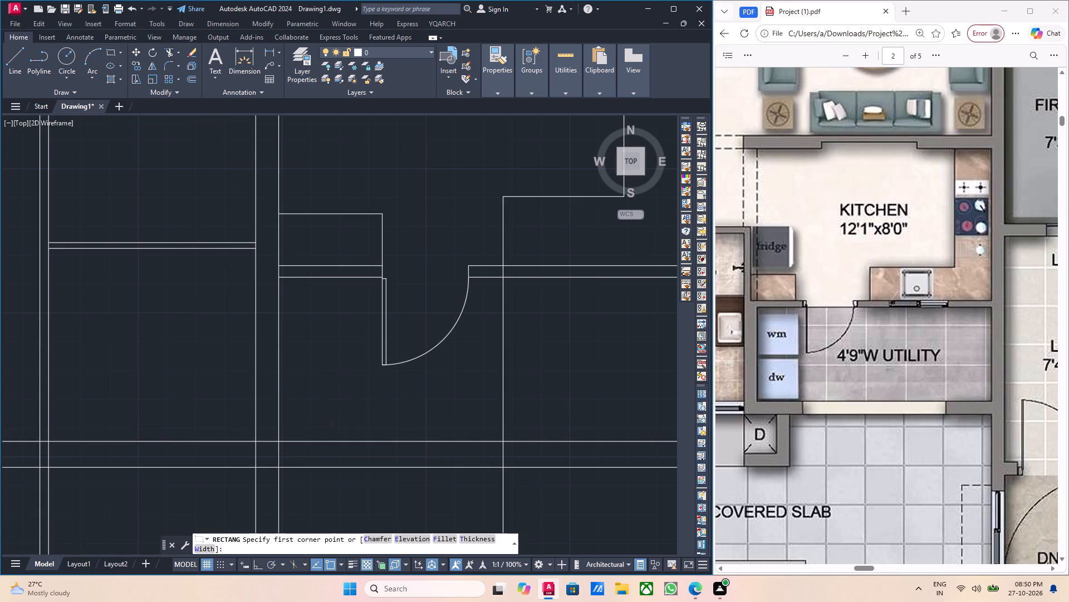
scroll(300, 428, up, 1)
click(266, 441)
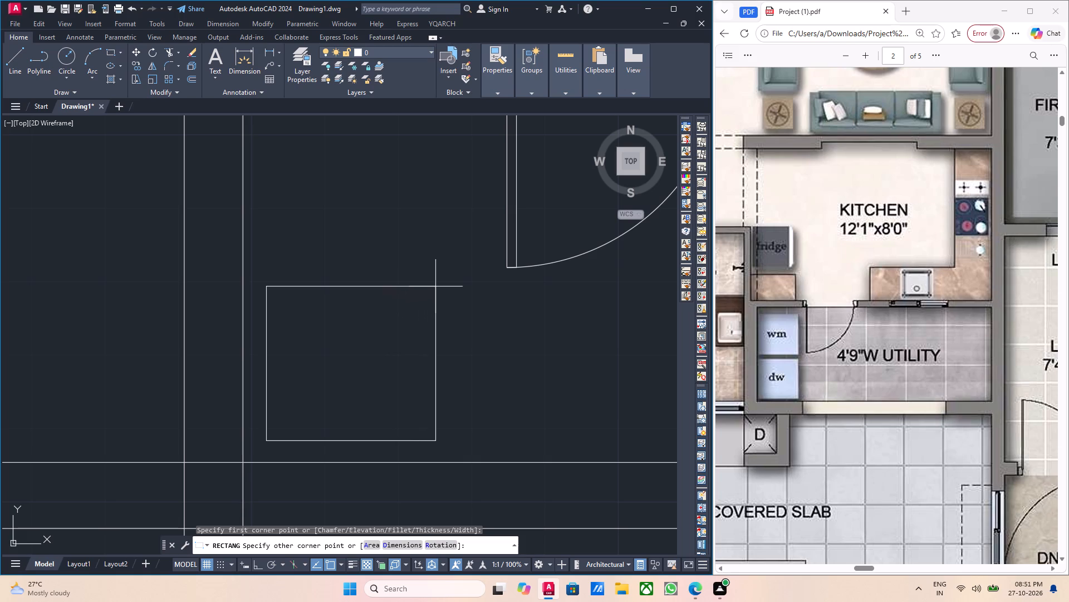
scroll(440, 271, down, 1)
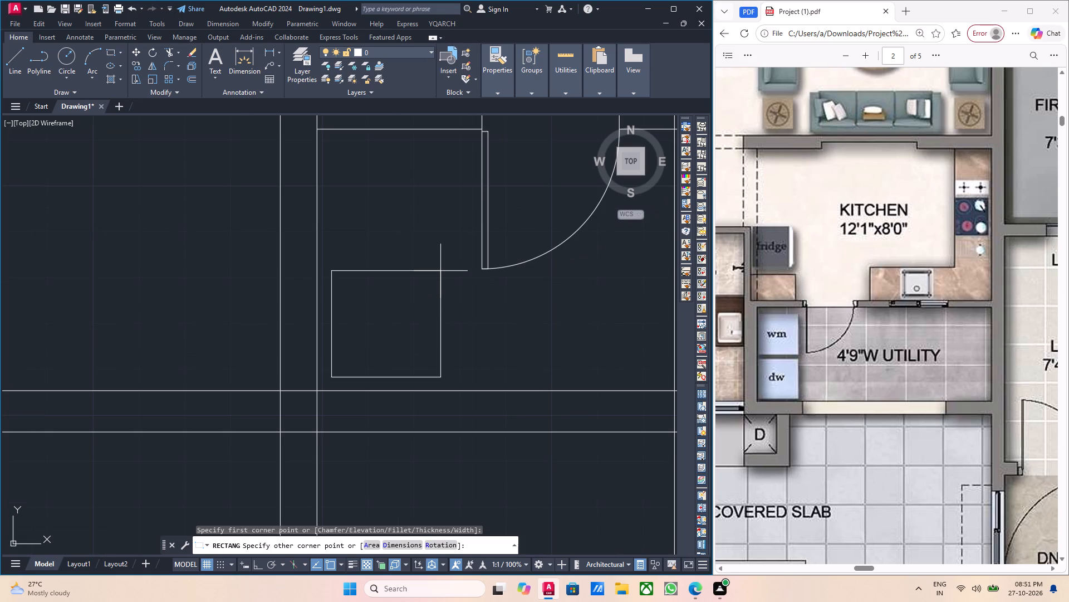
click(442, 291)
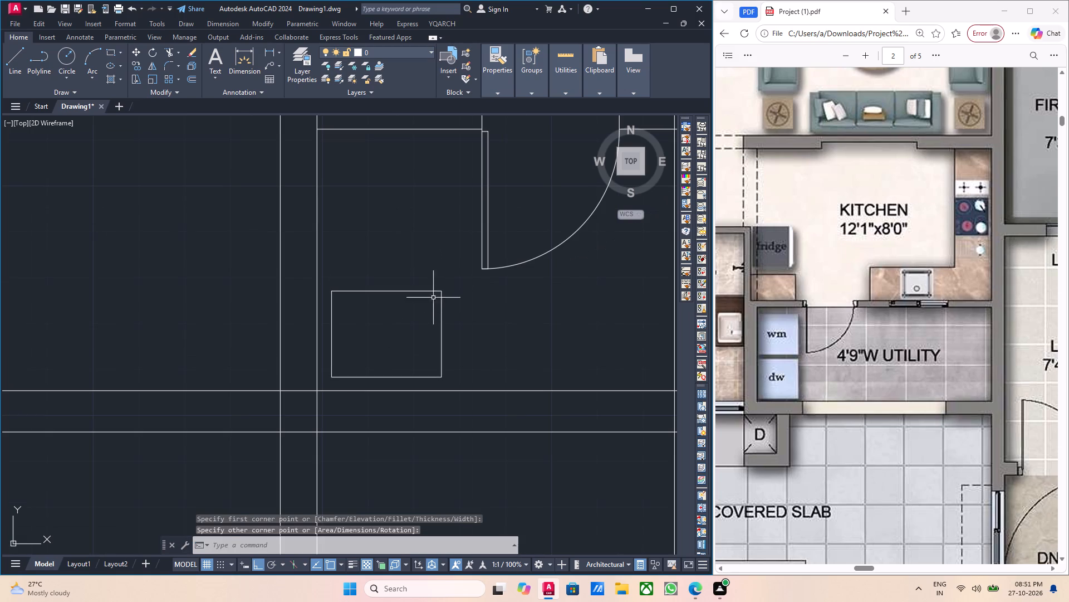
key(Escape)
Copy the dishwasher rectangle about 1'-10 1/2" straight north as the washing machine, leaving a small gap between the two.
click(455, 324)
click(416, 321)
text(co)
key(Return)
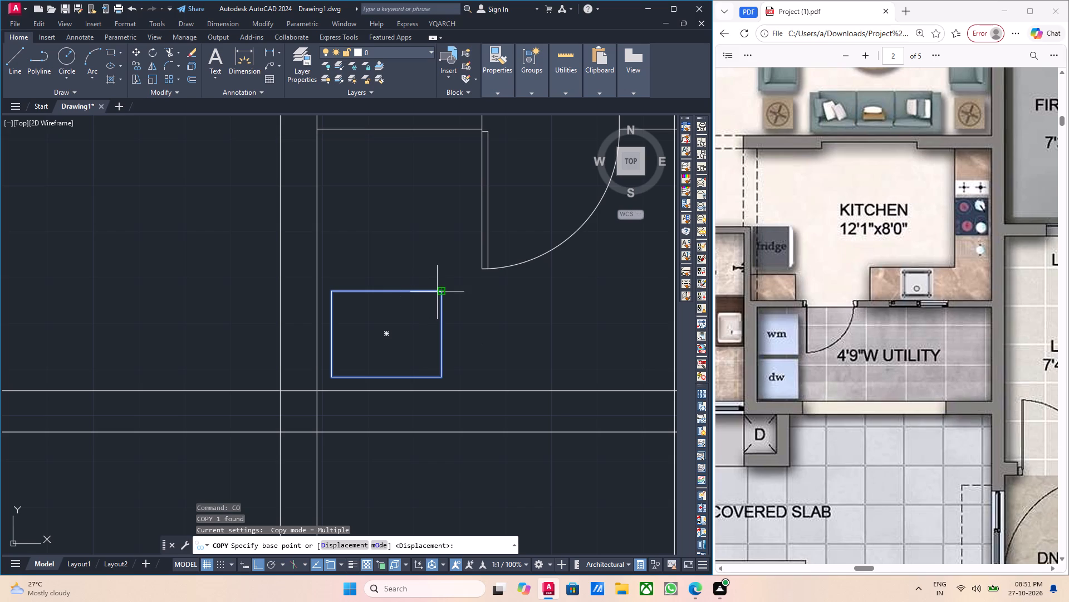
click(442, 294)
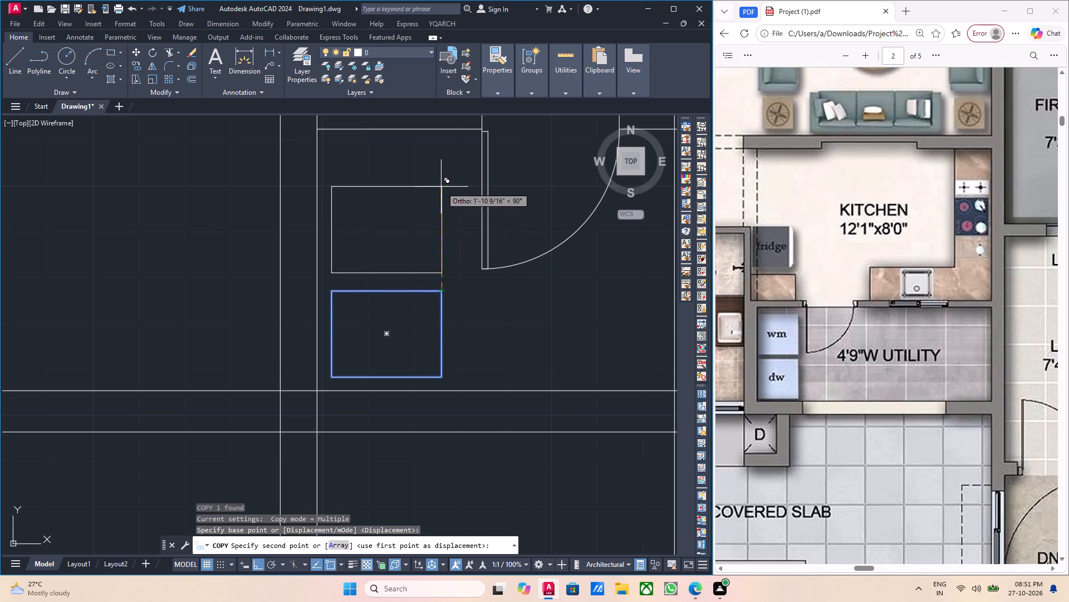
click(441, 187)
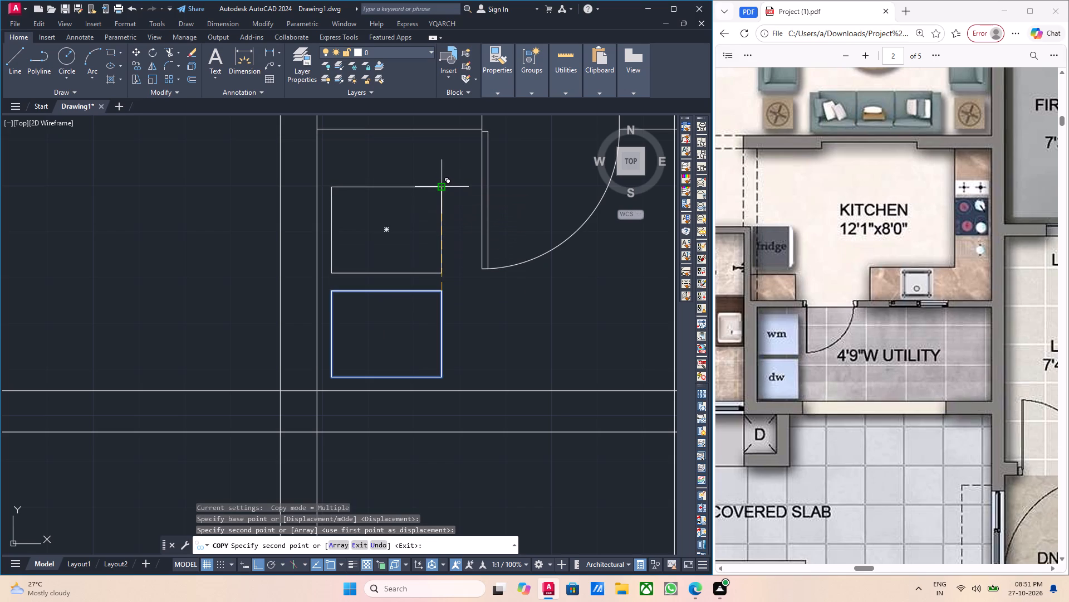
scroll(438, 187, down, 1)
key(Escape)
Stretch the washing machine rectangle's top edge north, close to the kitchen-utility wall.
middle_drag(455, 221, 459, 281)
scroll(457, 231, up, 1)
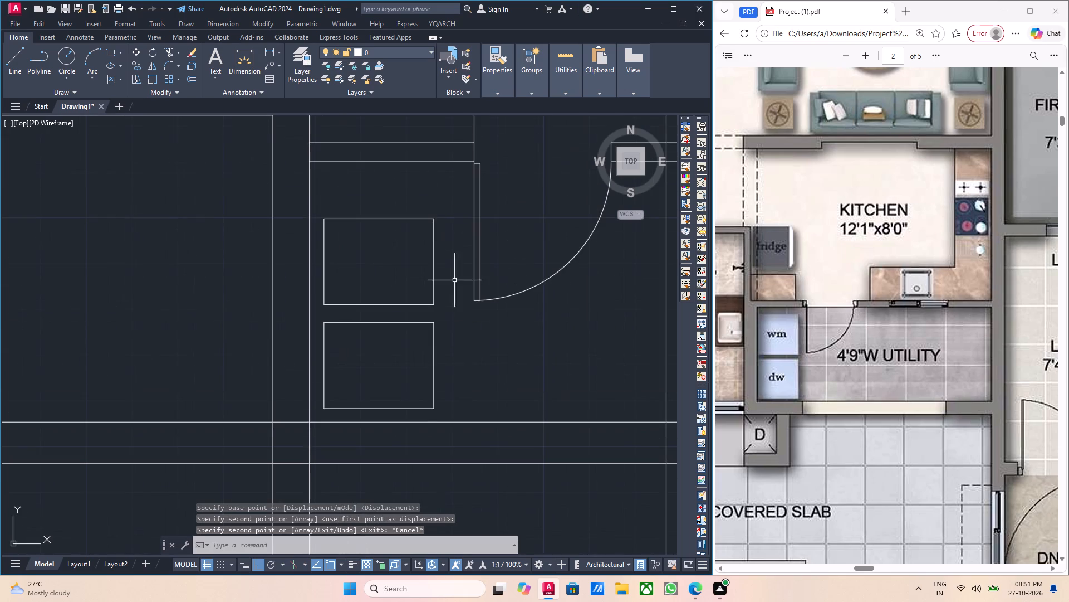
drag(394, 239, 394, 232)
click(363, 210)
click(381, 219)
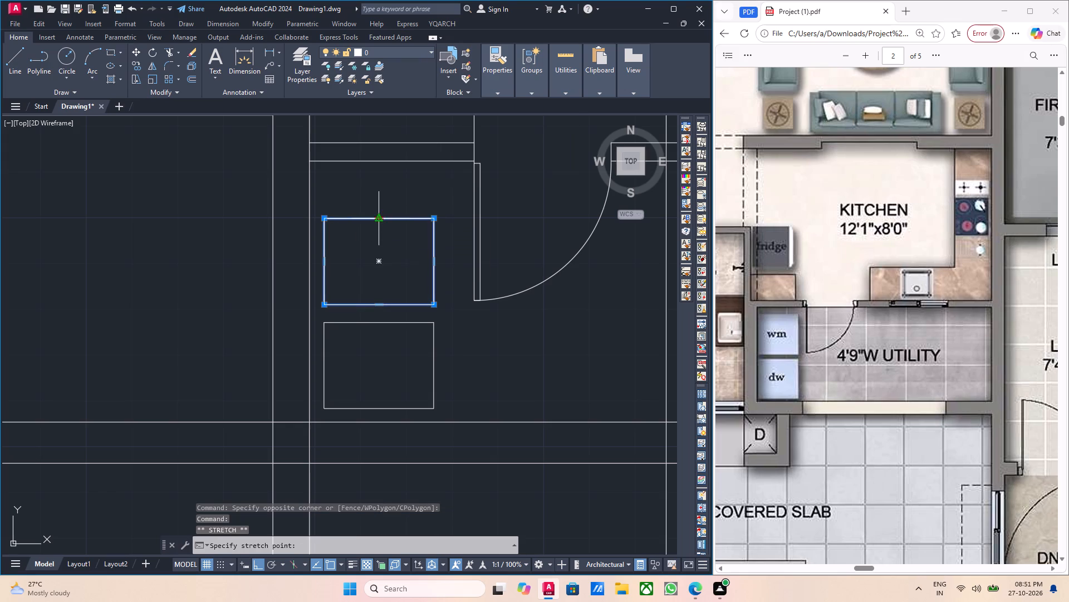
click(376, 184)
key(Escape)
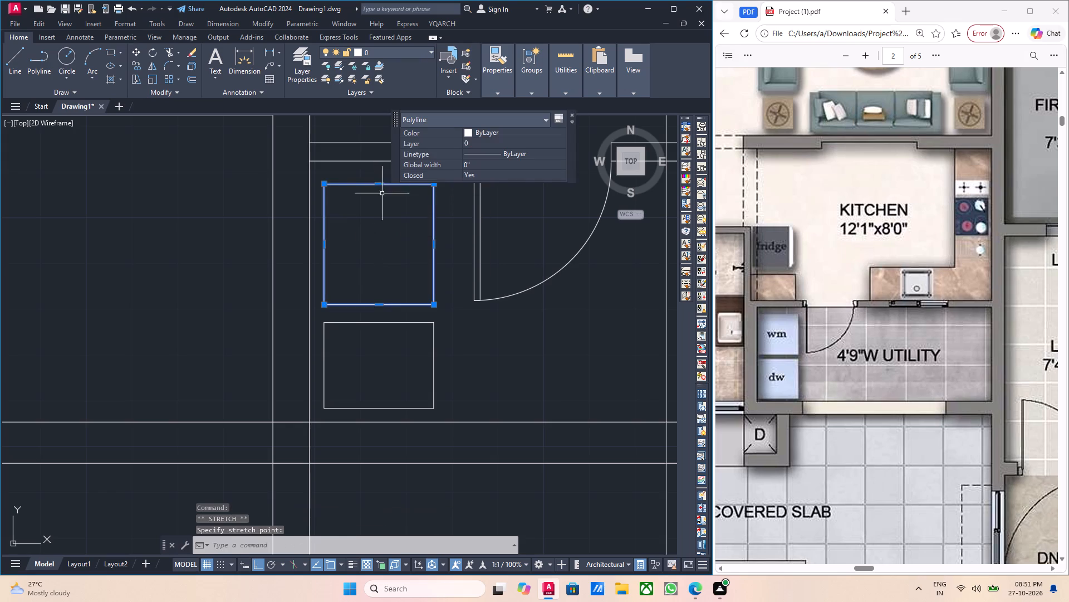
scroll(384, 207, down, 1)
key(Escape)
Move the washing machine rectangle's top edge south, leaving it slightly taller than the dishwasher rectangle.
middle_drag(400, 233, 402, 262)
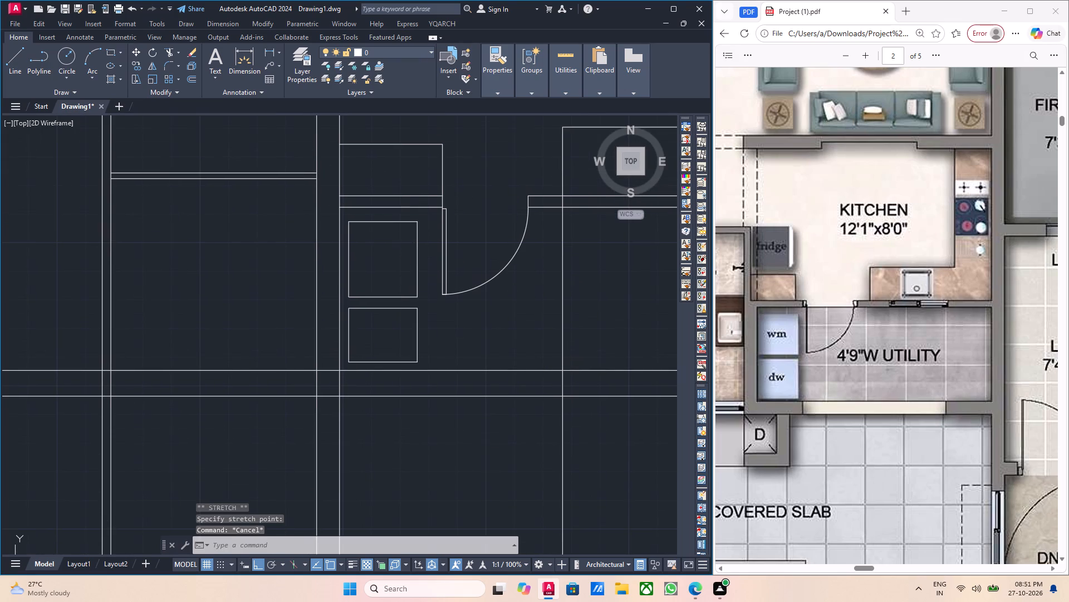
middle_drag(398, 267, 400, 279)
click(381, 233)
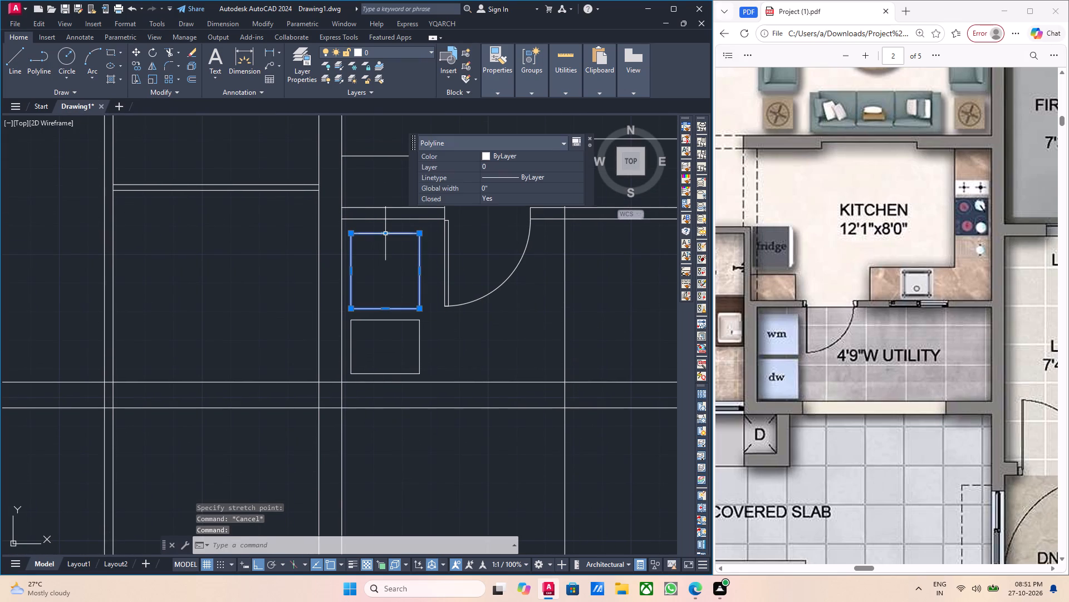
click(386, 233)
click(385, 251)
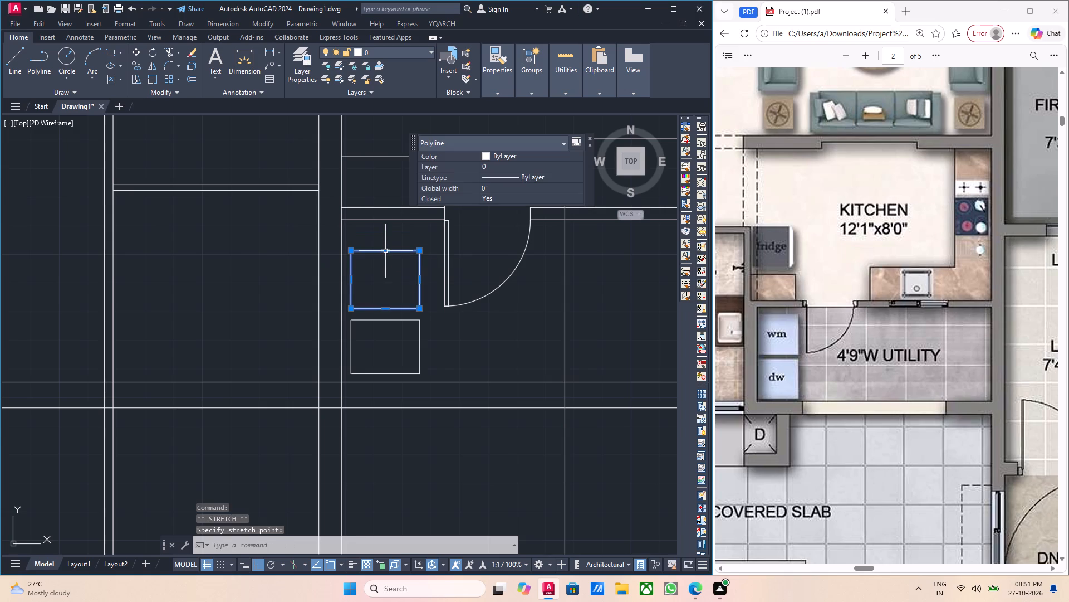
key(Escape)
key(Escape)
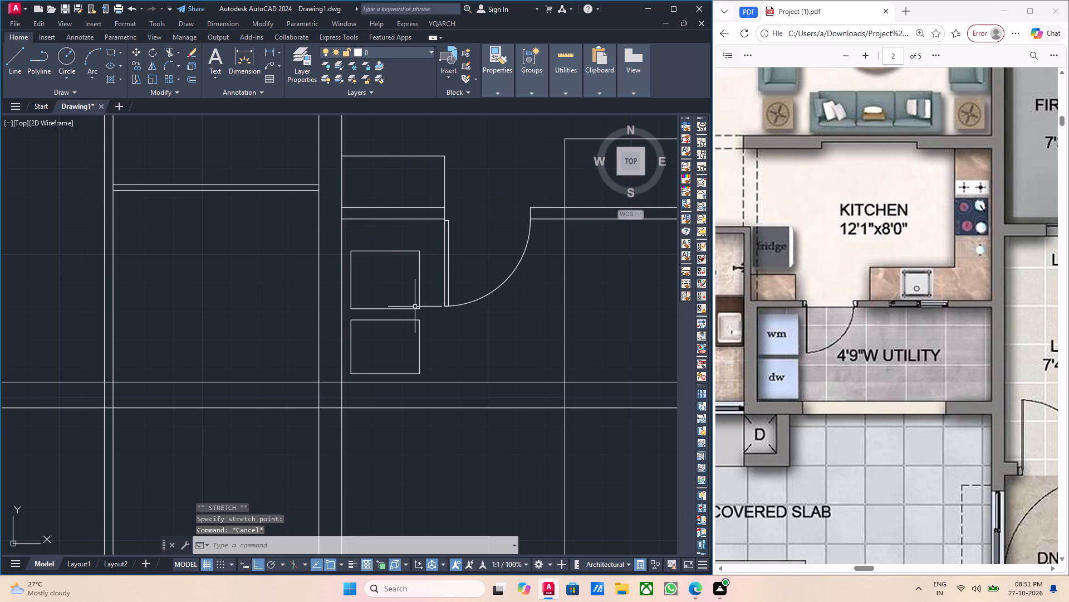
Trim the east counter's end line where it crosses the utility and the thickness of the kitchen-utility wall.
middle_drag(430, 339, 372, 339)
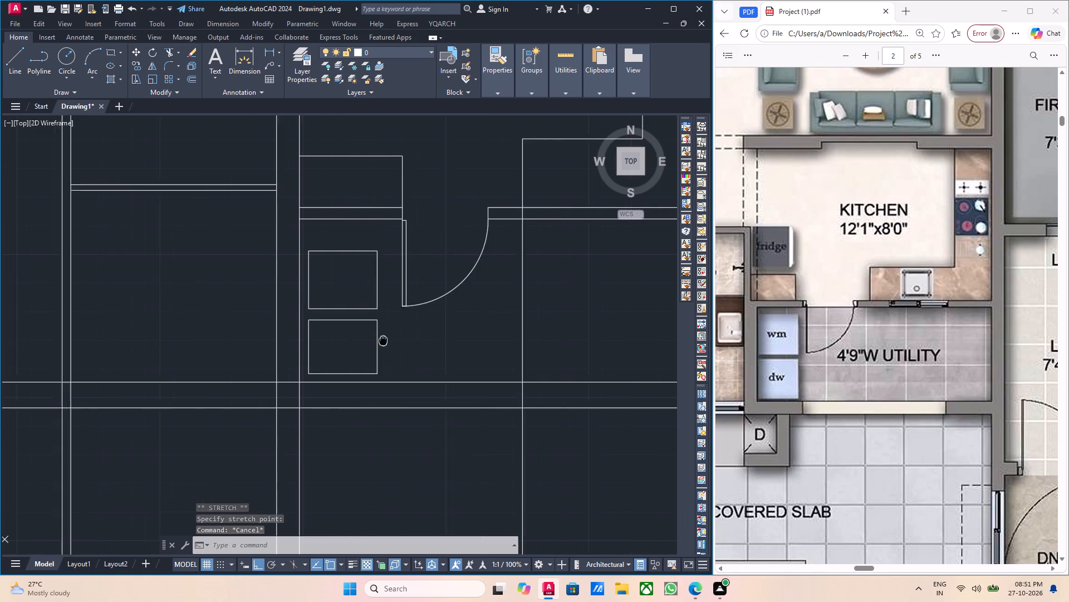
middle_drag(372, 339, 366, 339)
middle_drag(435, 349, 356, 351)
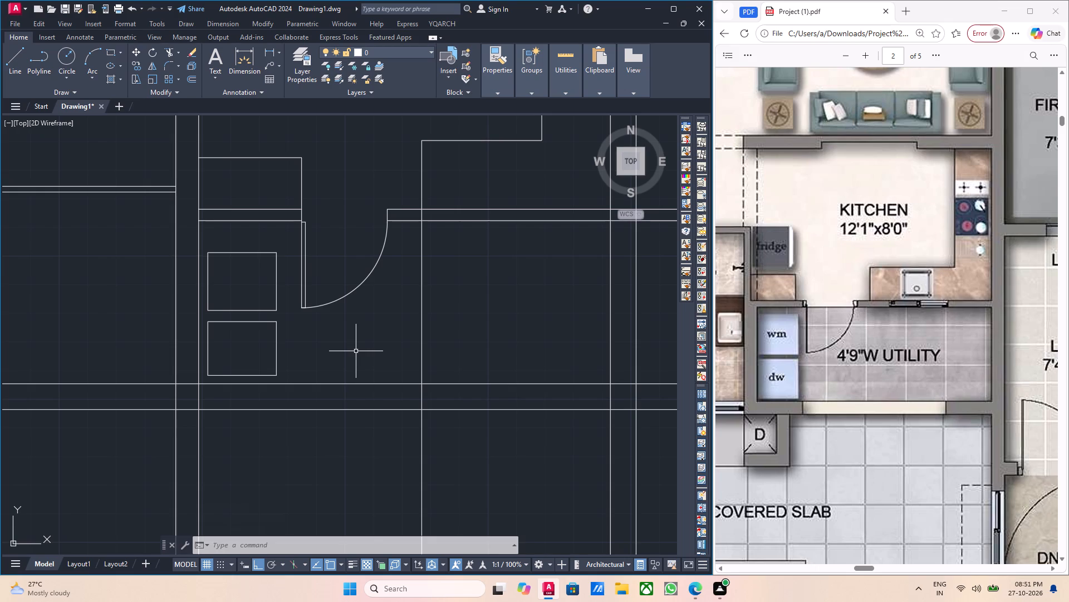
scroll(356, 351, down, 2)
middle_drag(394, 346, 393, 355)
text(tr)
key(Return)
scroll(391, 346, up, 2)
click(382, 353)
click(339, 353)
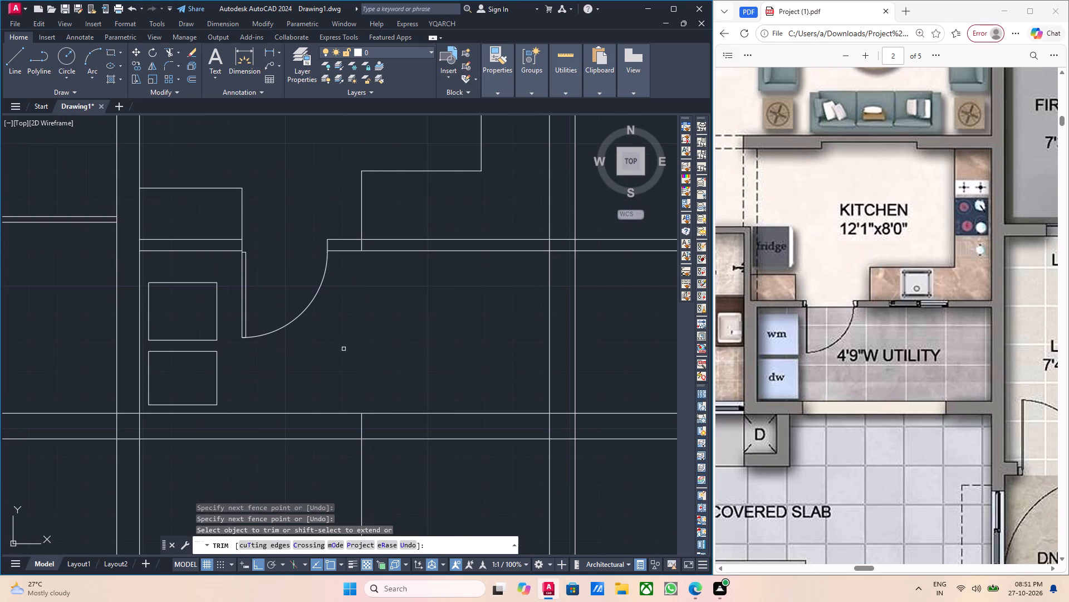
scroll(373, 242, up, 2)
click(361, 249)
click(334, 253)
scroll(334, 253, down, 2)
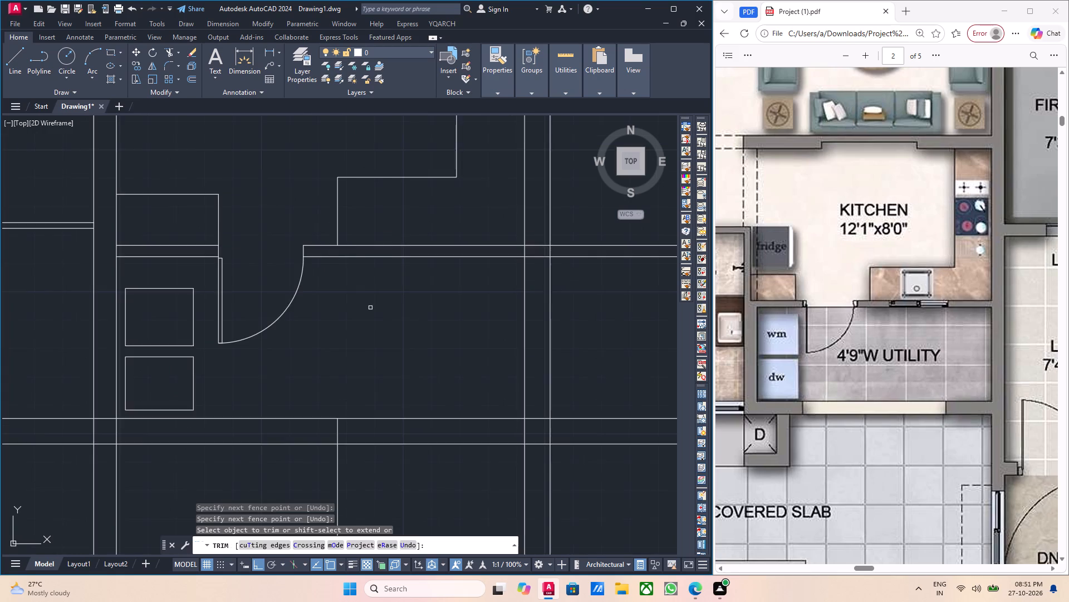
scroll(371, 313, down, 1)
middle_drag(336, 373, 332, 334)
key(Escape)
Erase the leftover vertical ray running south from the utility's south wall.
drag(382, 438, 357, 431)
click(331, 424)
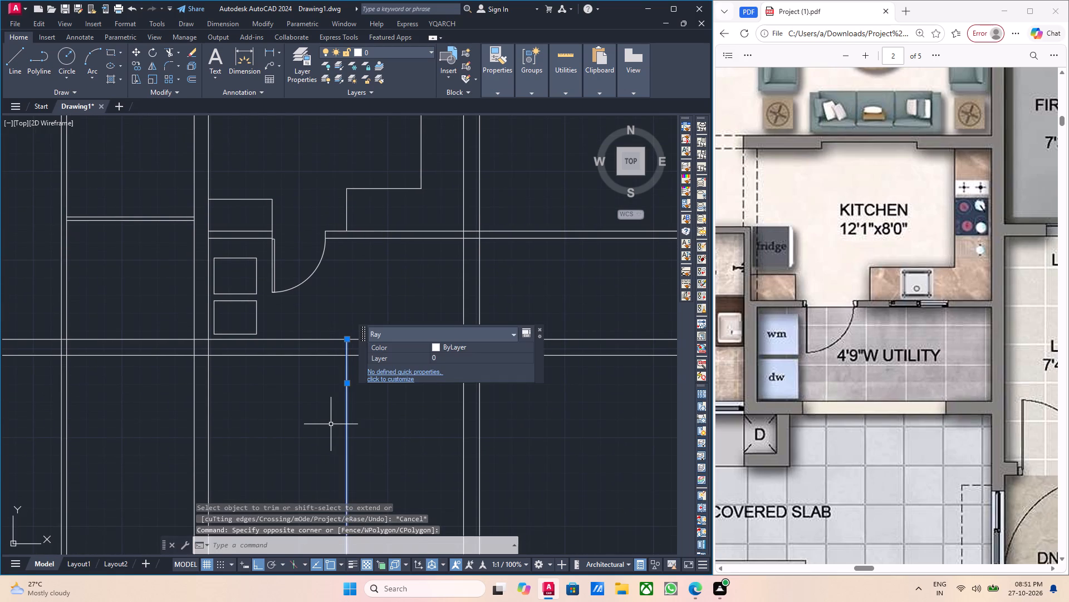
key(Delete)
Measure the thickness of the kitchen's north wall at its northeast corner with a linear dimension, without placing it.
scroll(331, 424, down, 1)
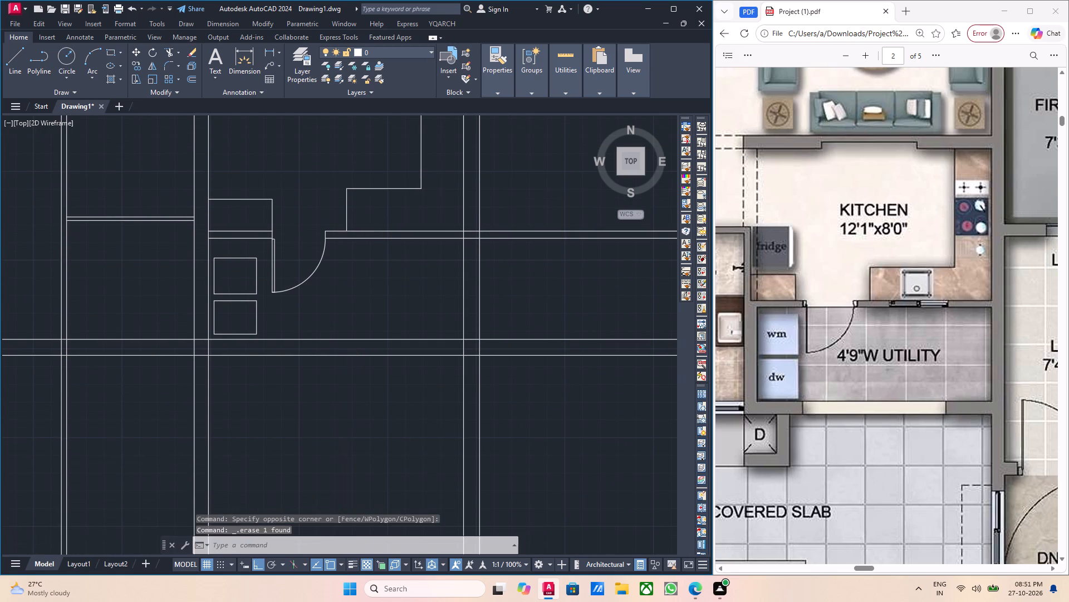
middle_drag(331, 424, 322, 411)
middle_drag(351, 403, 357, 455)
scroll(360, 448, down, 1)
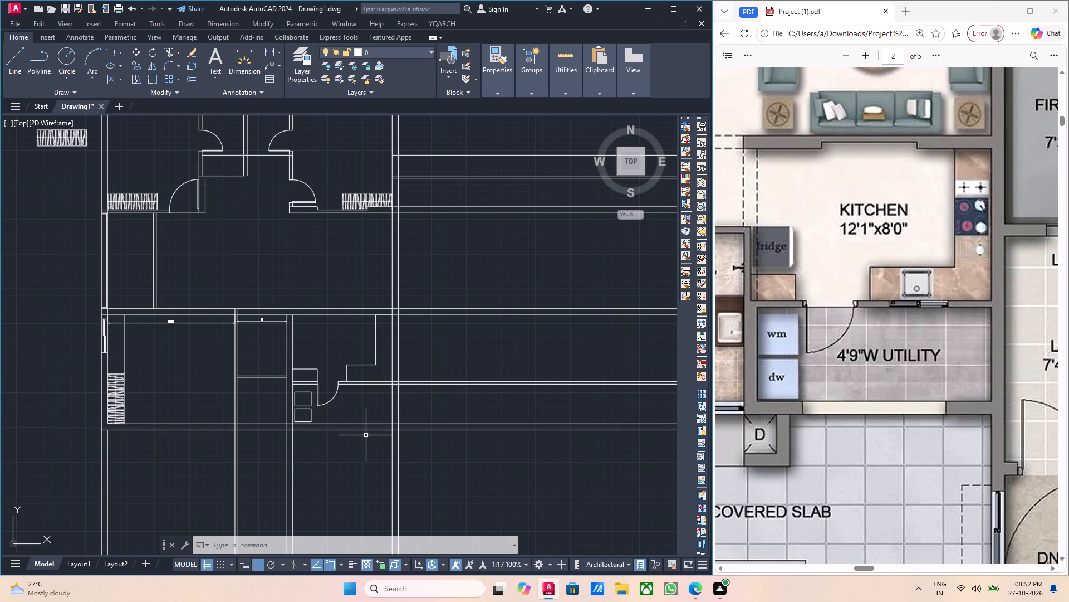
scroll(330, 357, up, 2)
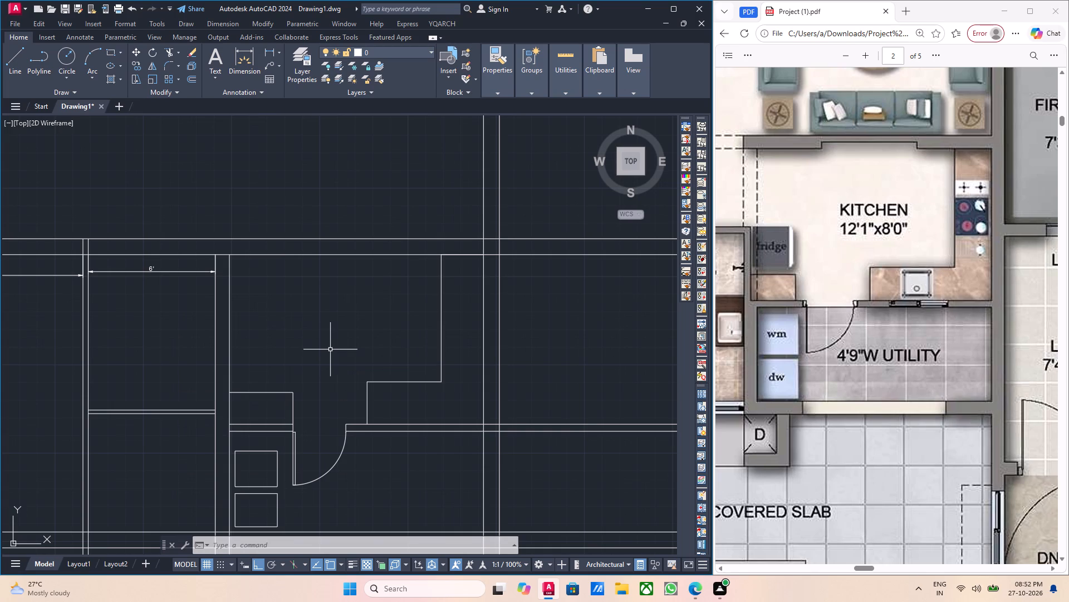
middle_drag(339, 333, 341, 336)
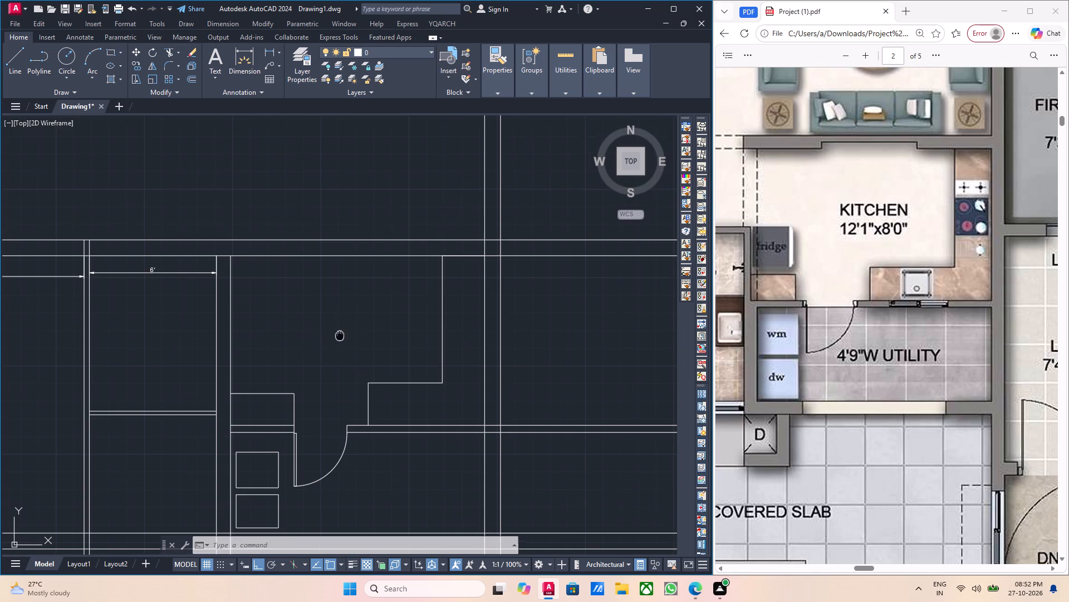
middle_drag(341, 336, 346, 363)
middle_drag(337, 338, 252, 362)
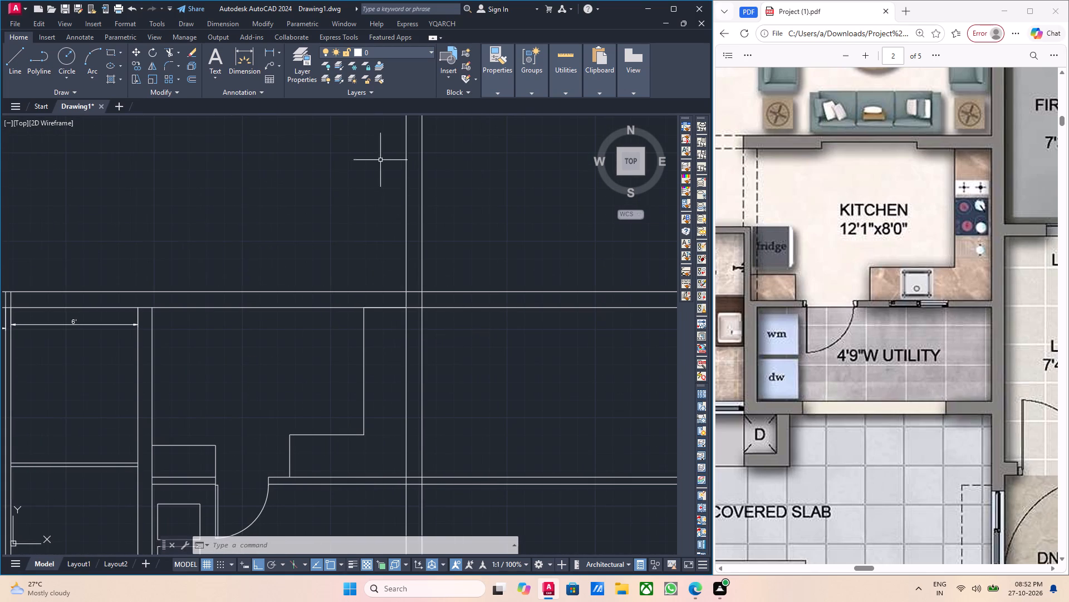
click(278, 50)
click(282, 68)
scroll(439, 303, up, 3)
click(370, 320)
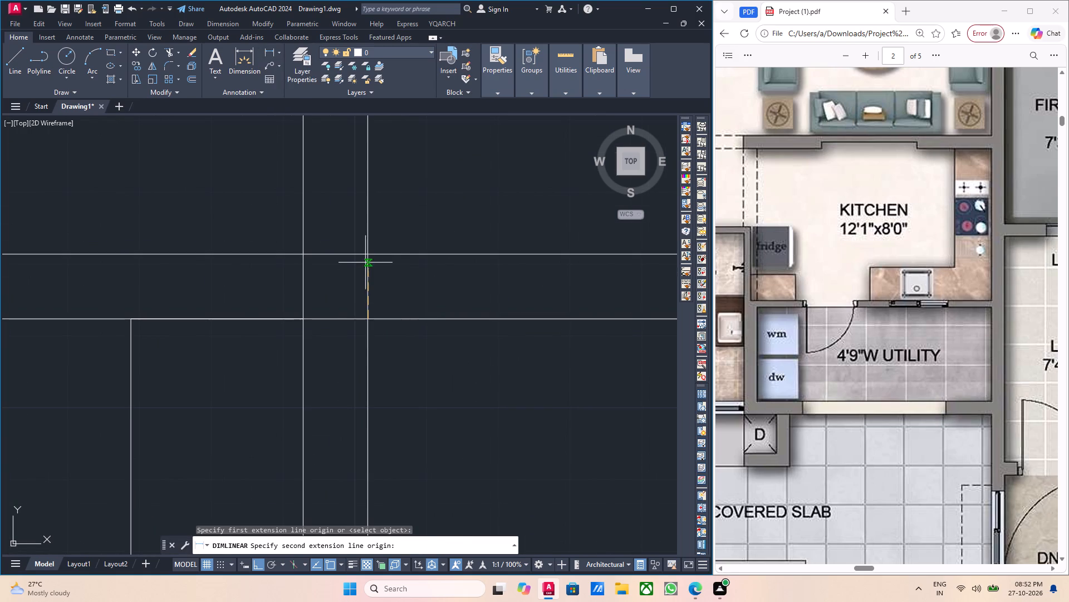
click(366, 253)
key(Escape)
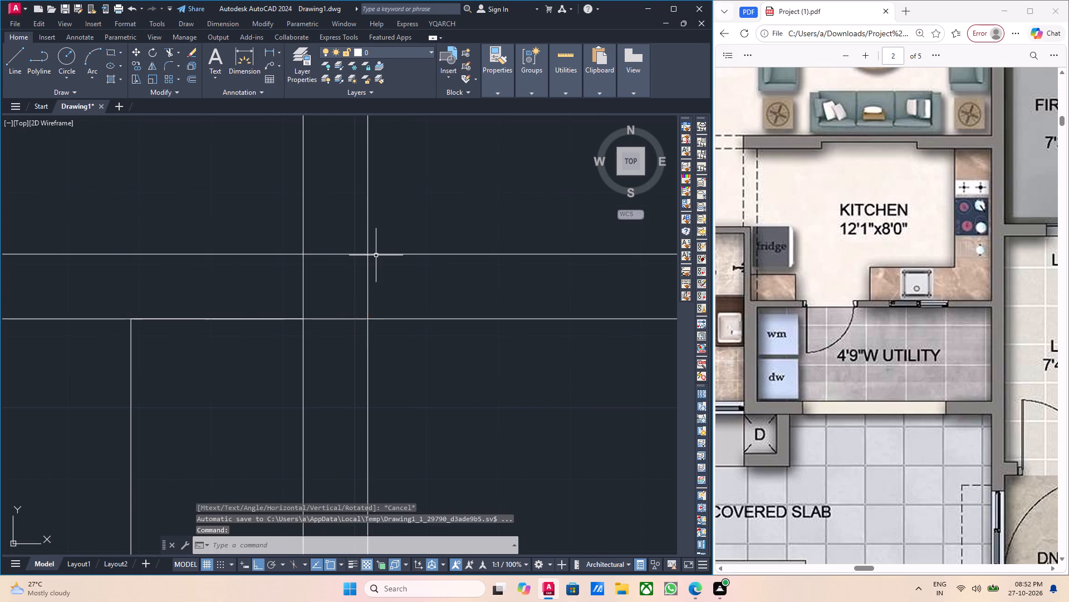
Offset the inner face line of the kitchen's north wall 4.5" north, into the wall thickness.
middle_drag(327, 310, 364, 311)
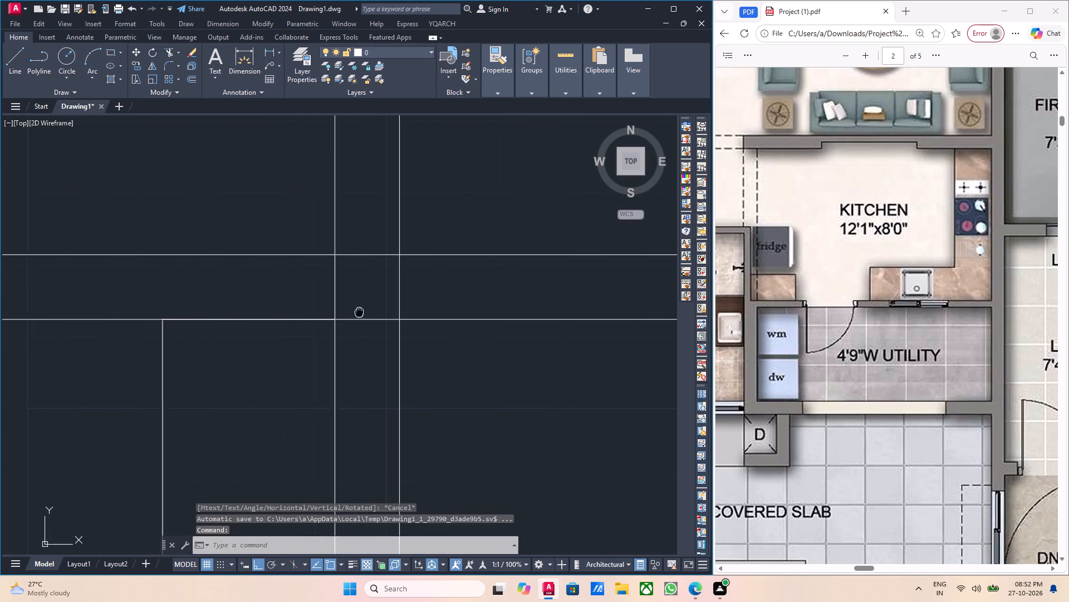
middle_drag(364, 311, 366, 311)
click(290, 329)
key(Escape)
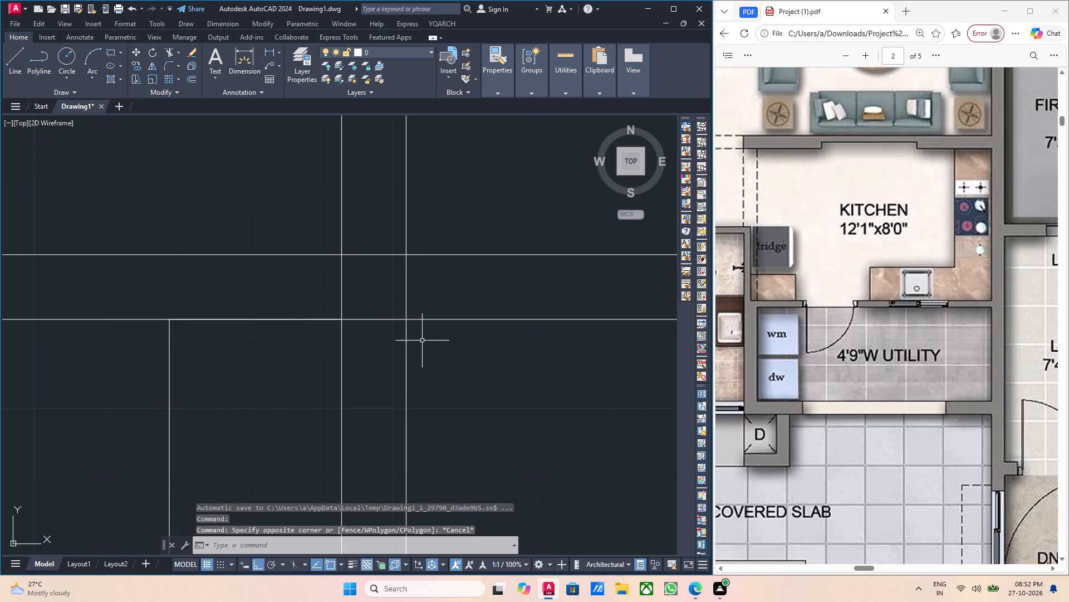
click(441, 329)
click(431, 316)
scroll(472, 352, down, 2)
scroll(334, 362, down, 3)
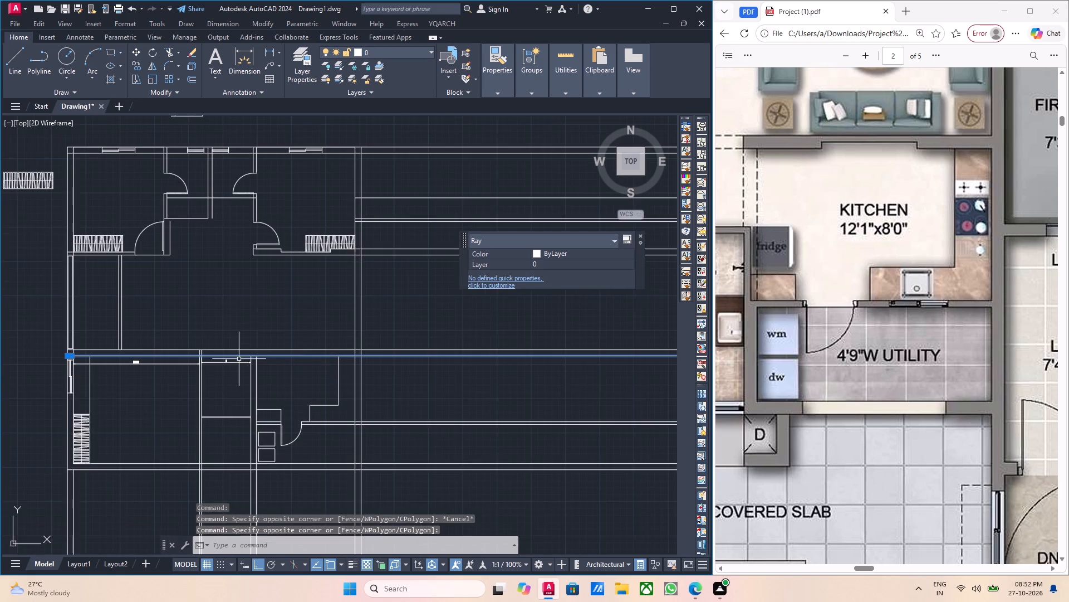
middle_drag(250, 359, 277, 360)
scroll(202, 366, up, 2)
middle_drag(312, 360, 212, 381)
middle_drag(530, 360, 318, 389)
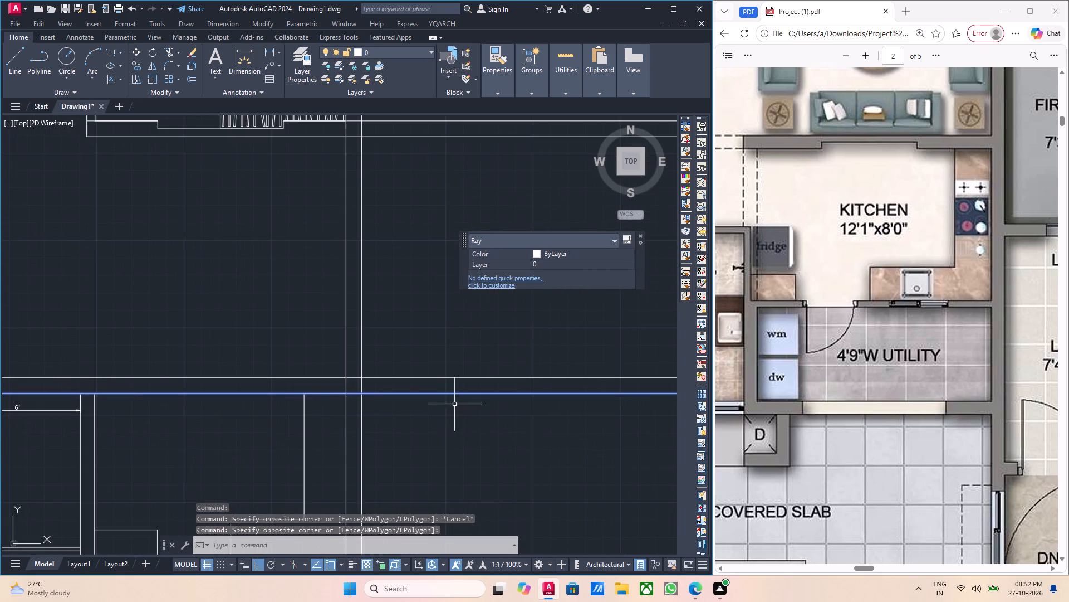
middle_drag(443, 404, 421, 403)
key(o)
key(Return)
scroll(340, 386, up, 2)
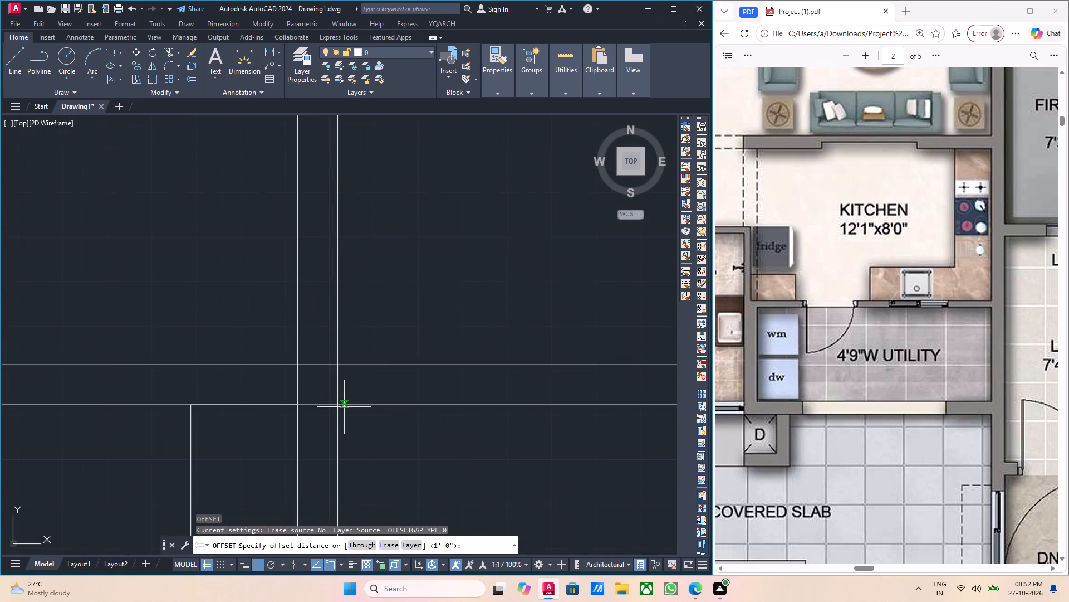
click(336, 406)
text(4.5)
key(Return)
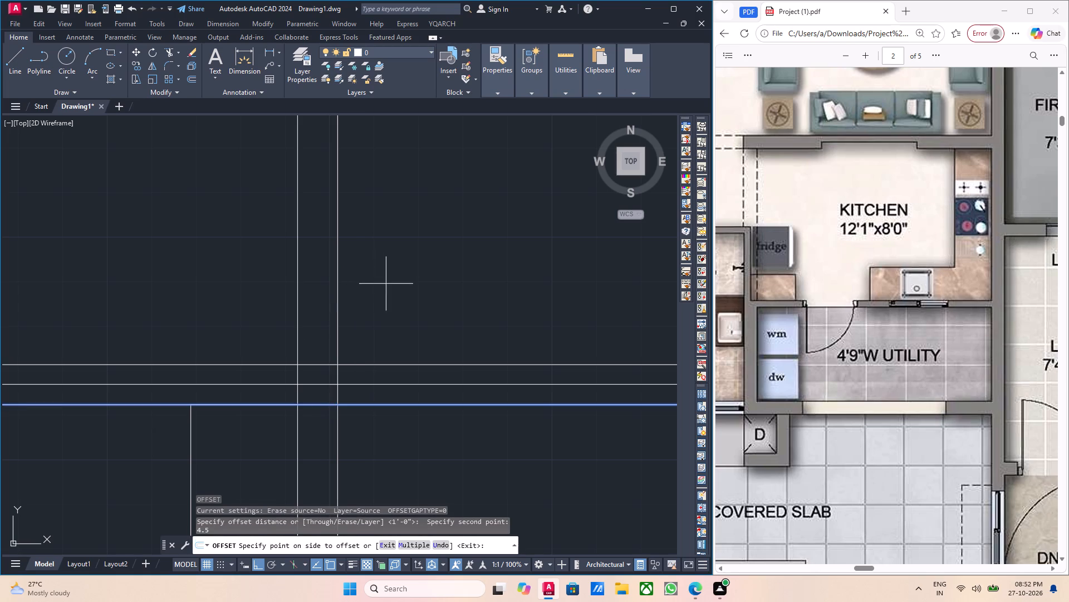
click(386, 284)
key(Escape)
Draw a line along the north wall's inner face, from the kitchen's northwest corner to the east wall's inner face.
middle_drag(220, 355, 377, 308)
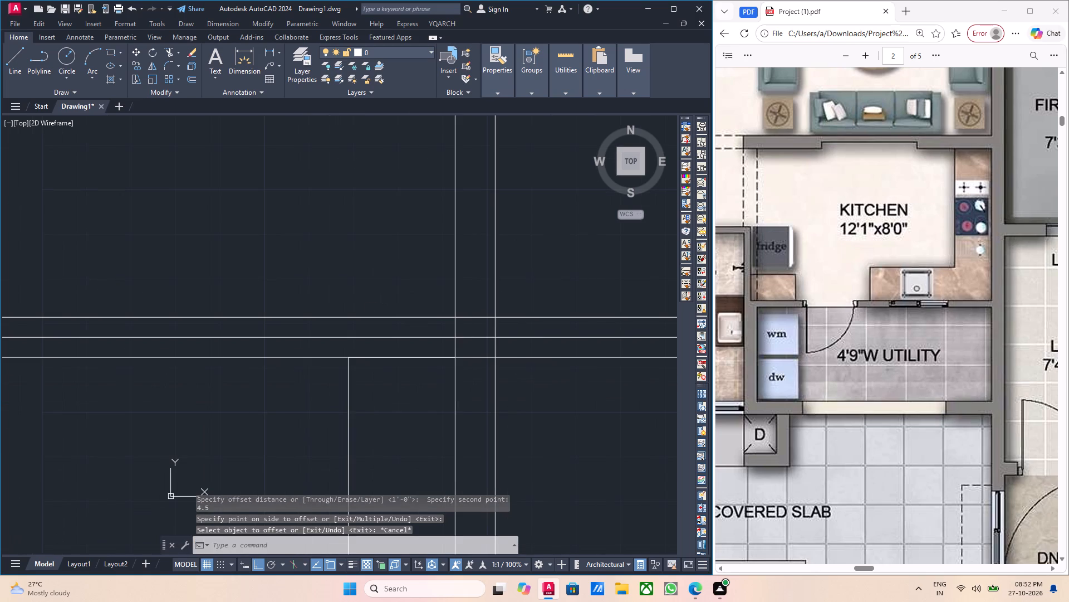
scroll(302, 402, down, 2)
middle_drag(274, 384, 339, 378)
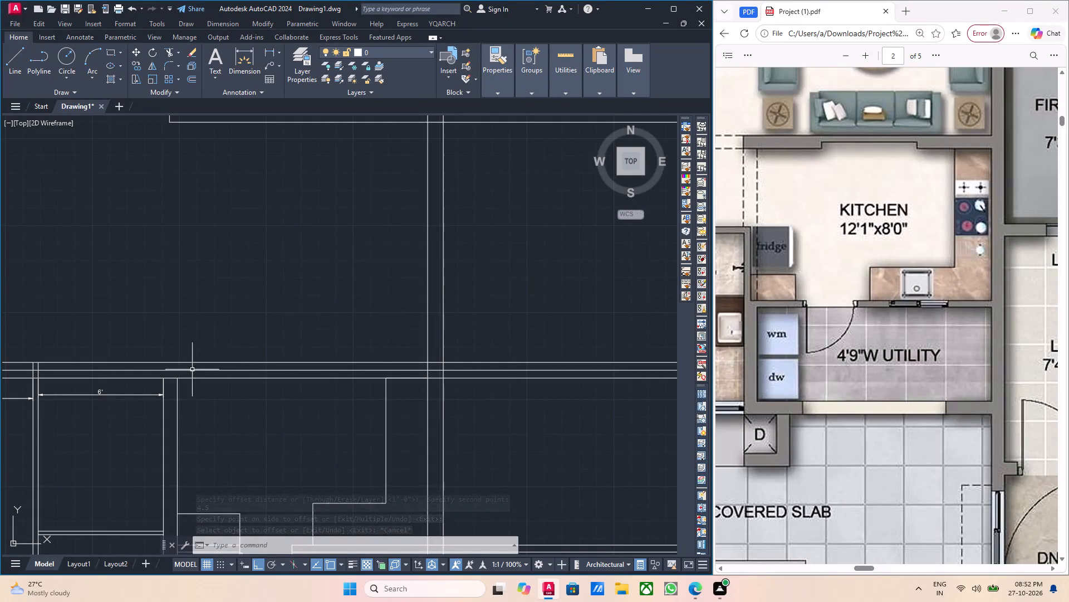
key(l)
key(Return)
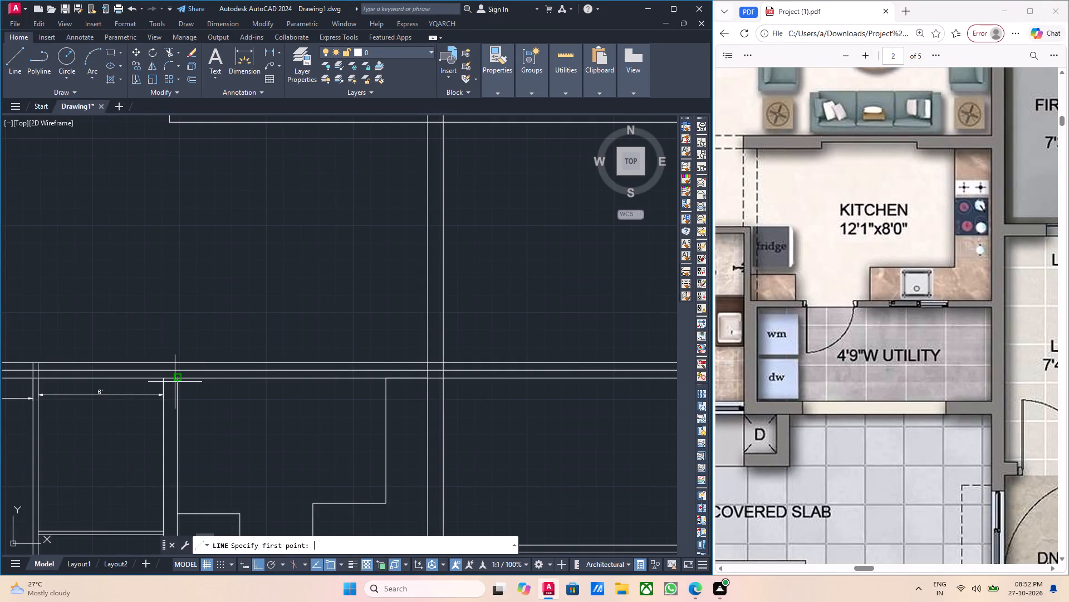
click(177, 379)
scroll(405, 385, up, 2)
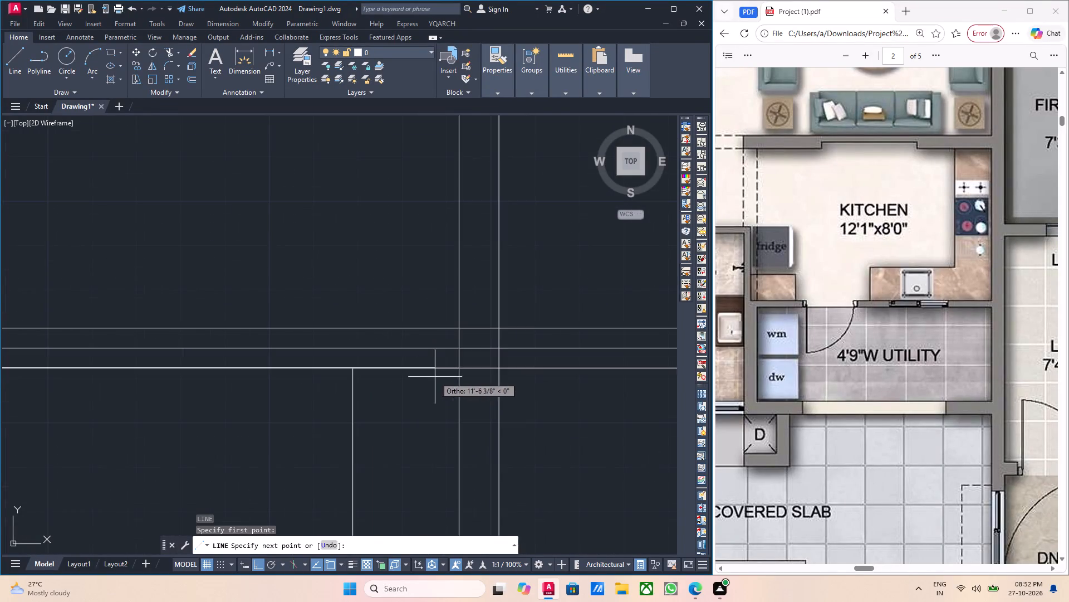
click(457, 368)
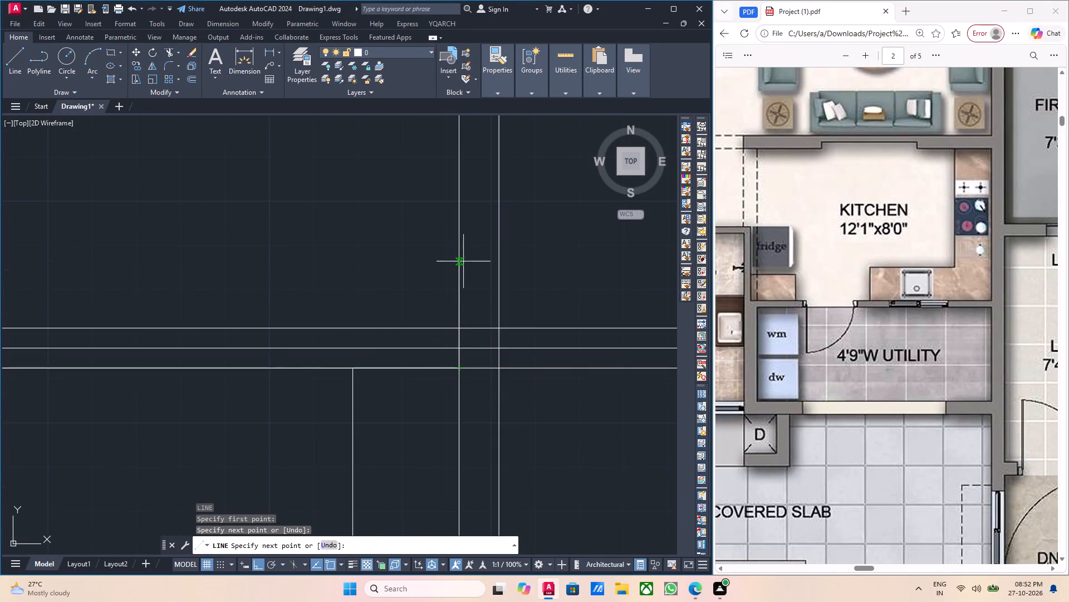
key(Escape)
Draw a vertical line across the north wall's thickness from the midpoint of the kitchen's inner face line.
middle_click(439, 339)
middle_click(308, 372)
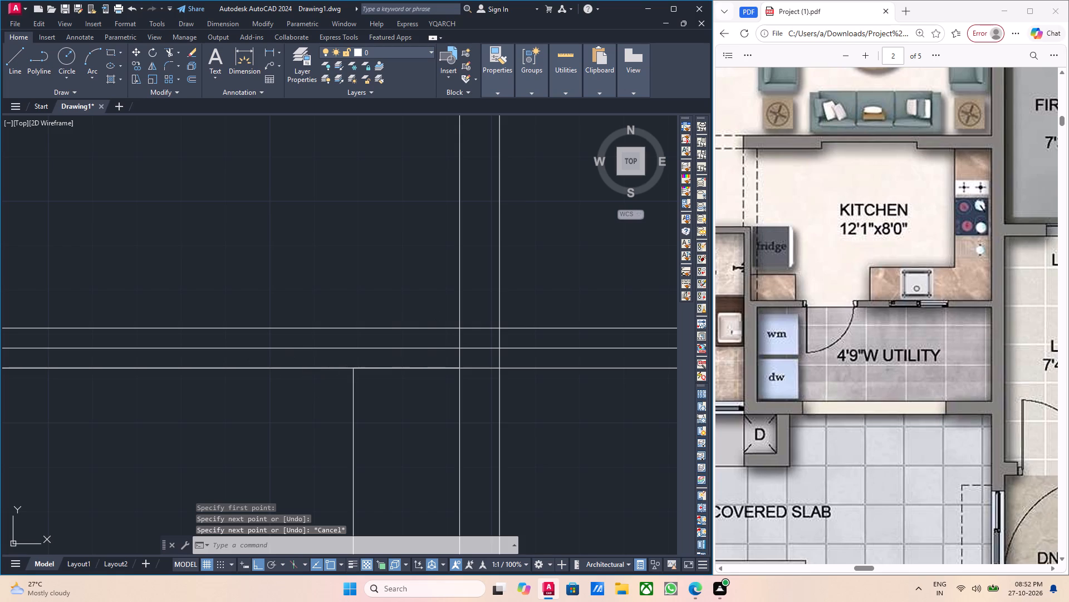
scroll(293, 372, down, 1)
middle_drag(310, 383, 338, 390)
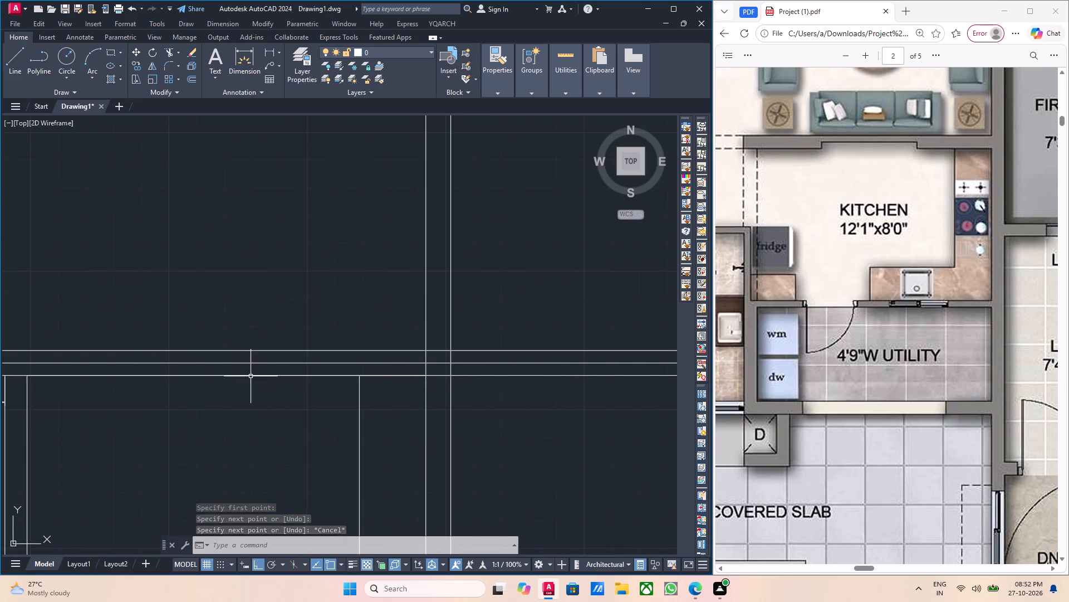
click(251, 376)
key(l)
key(Return)
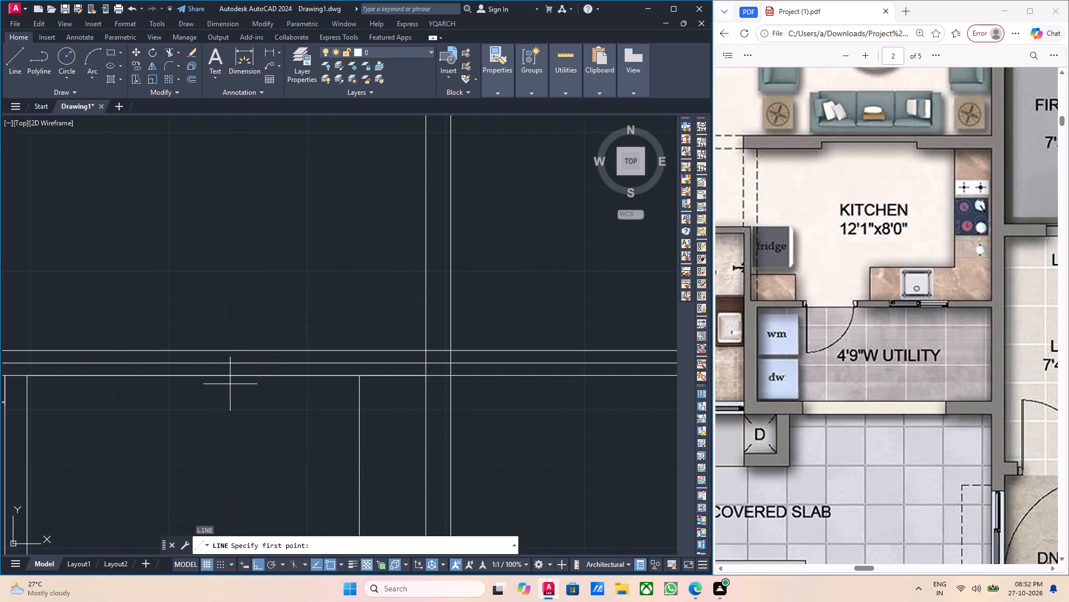
click(225, 377)
click(225, 350)
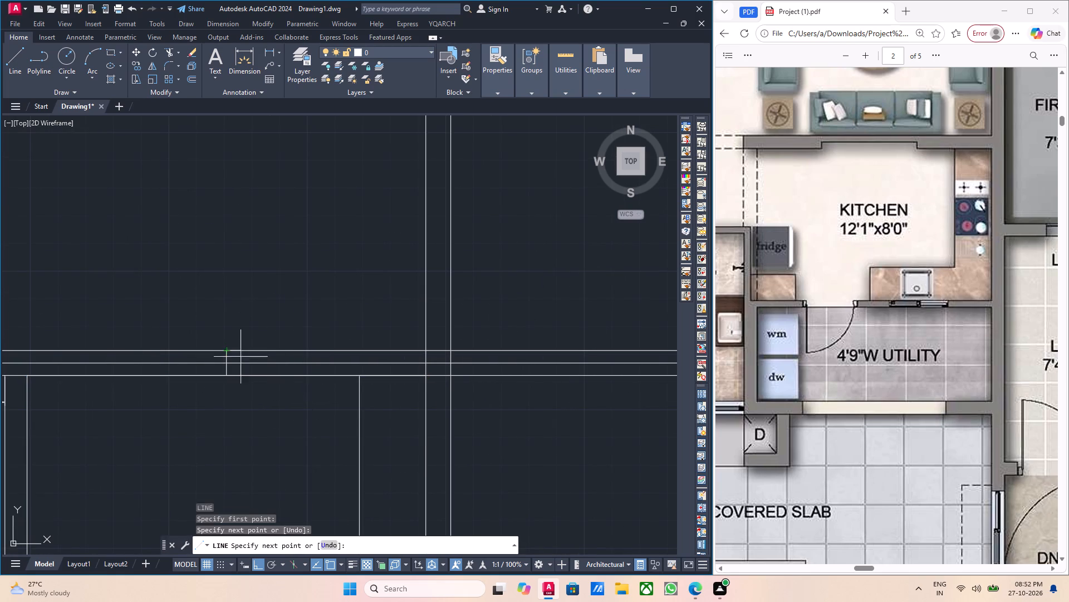
key(Escape)
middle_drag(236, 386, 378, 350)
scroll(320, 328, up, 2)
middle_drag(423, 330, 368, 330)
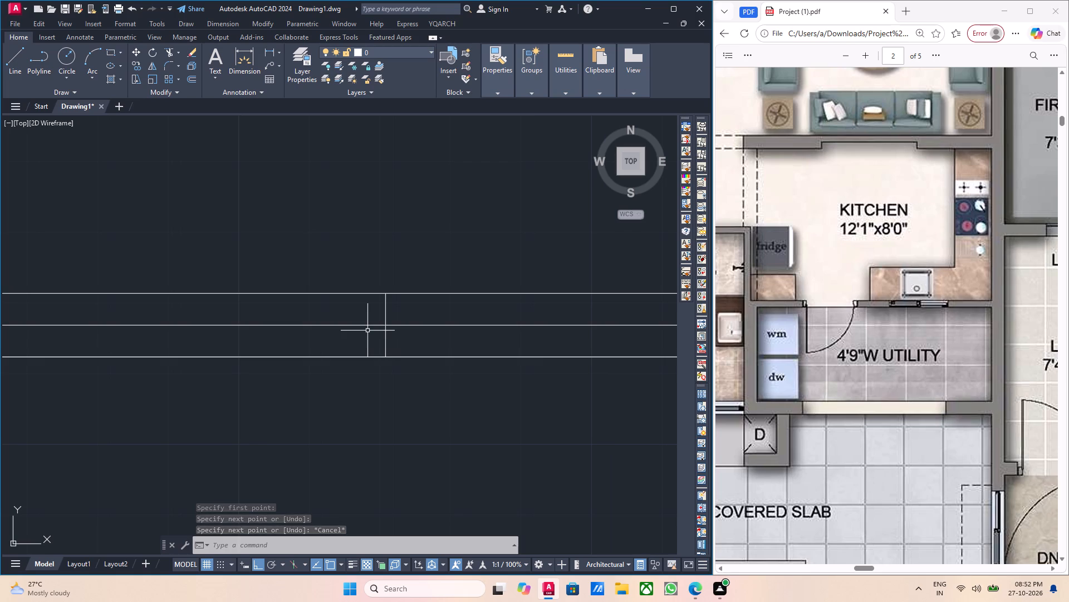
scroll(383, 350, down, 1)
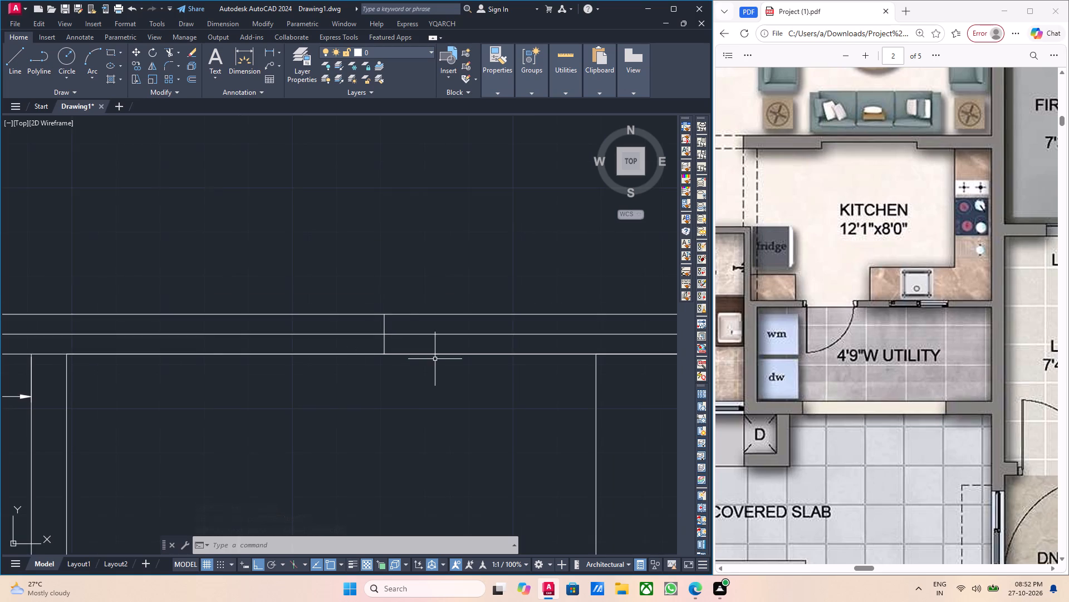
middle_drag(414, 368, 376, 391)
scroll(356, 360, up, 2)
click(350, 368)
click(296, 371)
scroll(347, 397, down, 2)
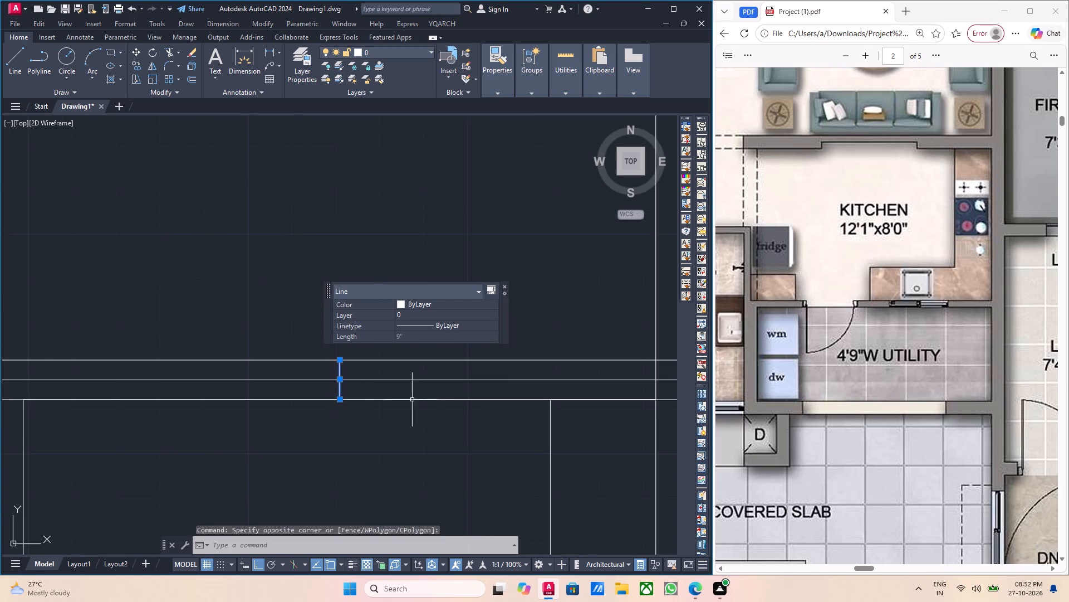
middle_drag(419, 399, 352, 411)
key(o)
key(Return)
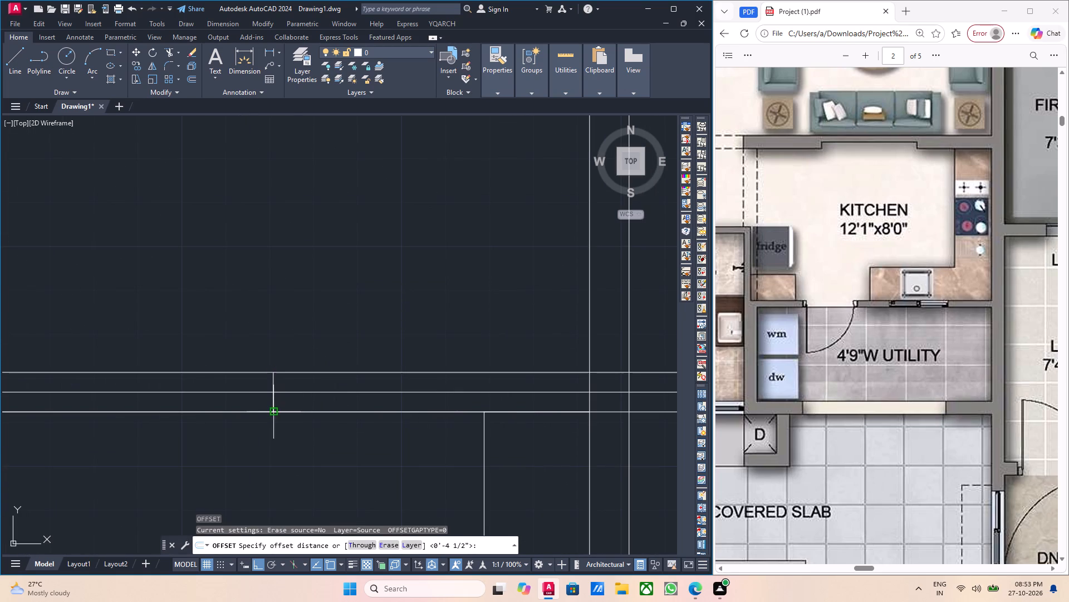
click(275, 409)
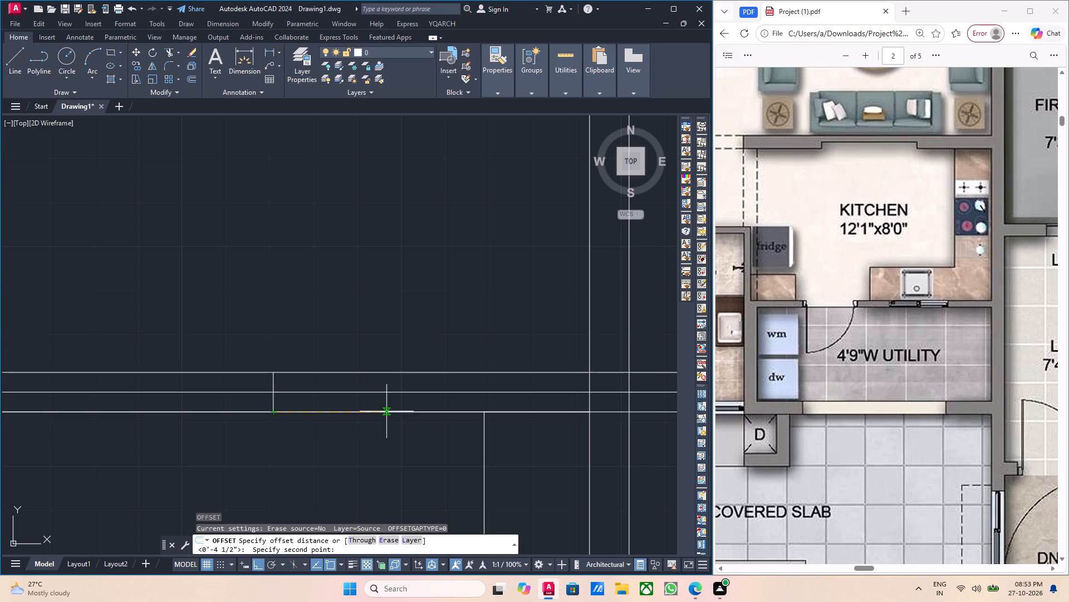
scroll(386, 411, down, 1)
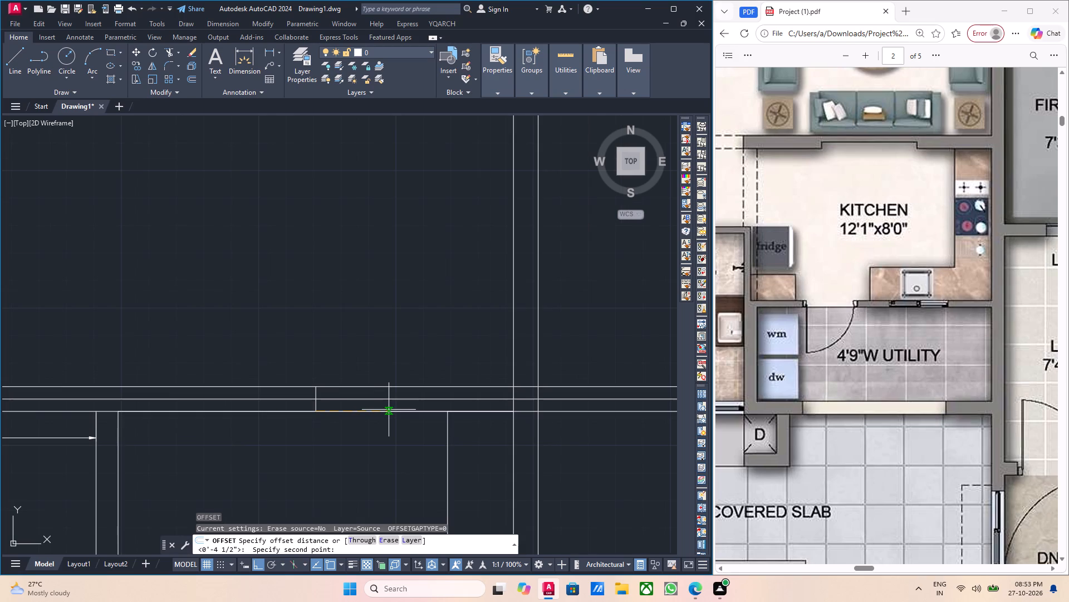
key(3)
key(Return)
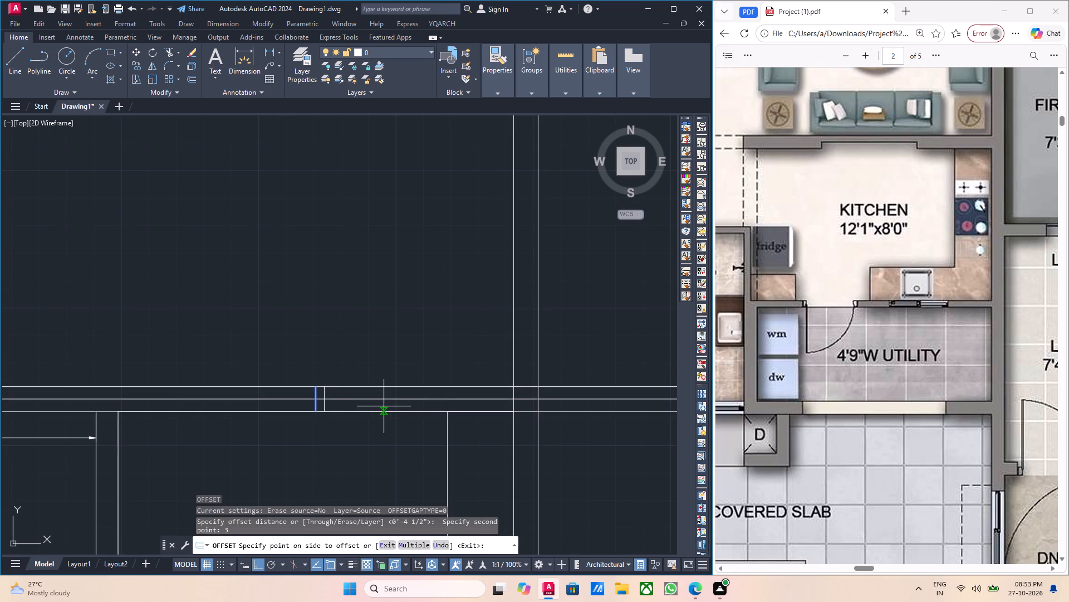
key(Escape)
Offset the vertical centre line in the kitchen's north wall 3' to the east and 3' to the west.
scroll(346, 390, up, 2)
click(273, 406)
click(251, 404)
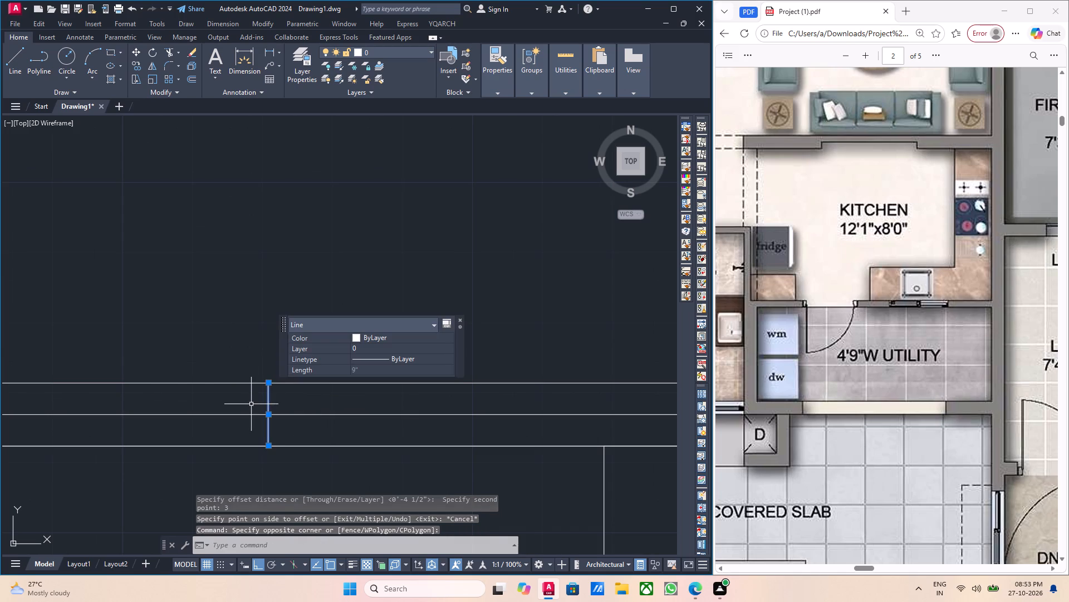
key(o)
key(Return)
drag(267, 445, 274, 445)
text(3')
key(Return)
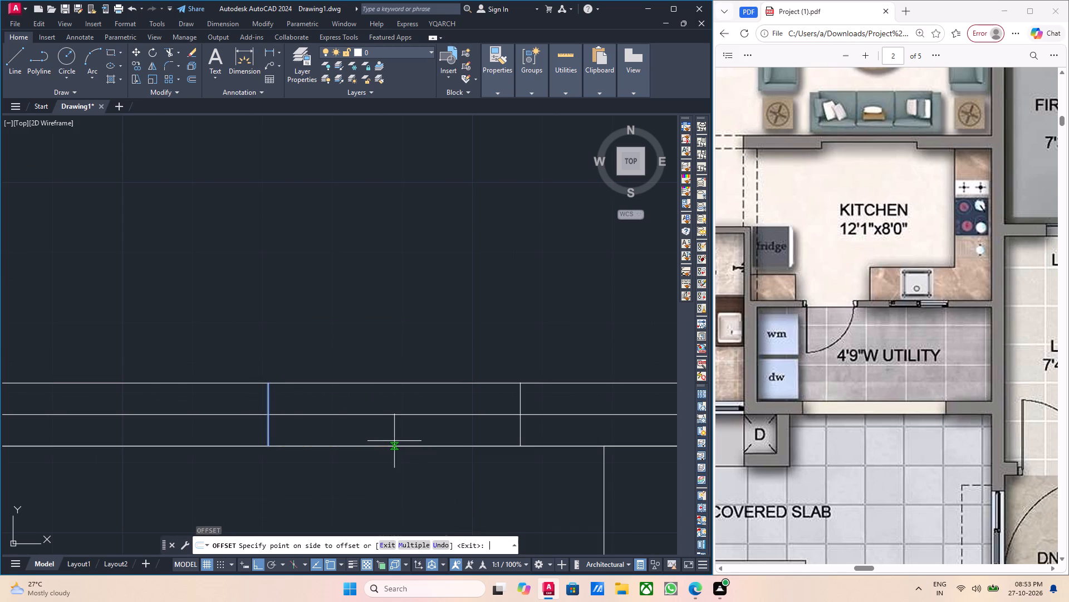
click(387, 353)
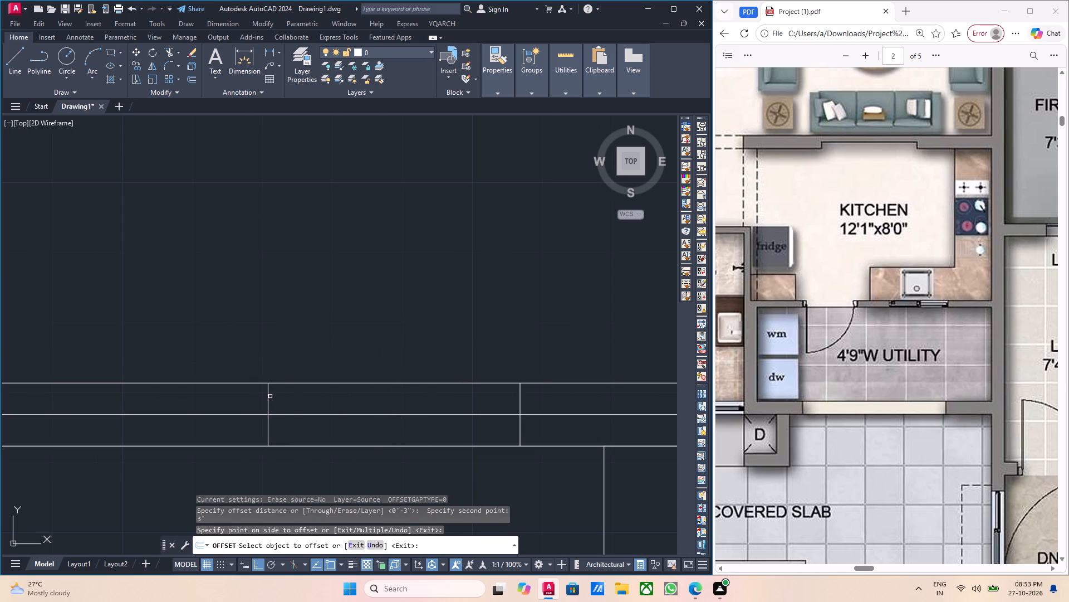
click(268, 396)
click(213, 396)
key(Escape)
Trim away the vertical centre line and the inner face line between the recess sides in the kitchen's north wall.
scroll(227, 399, down, 2)
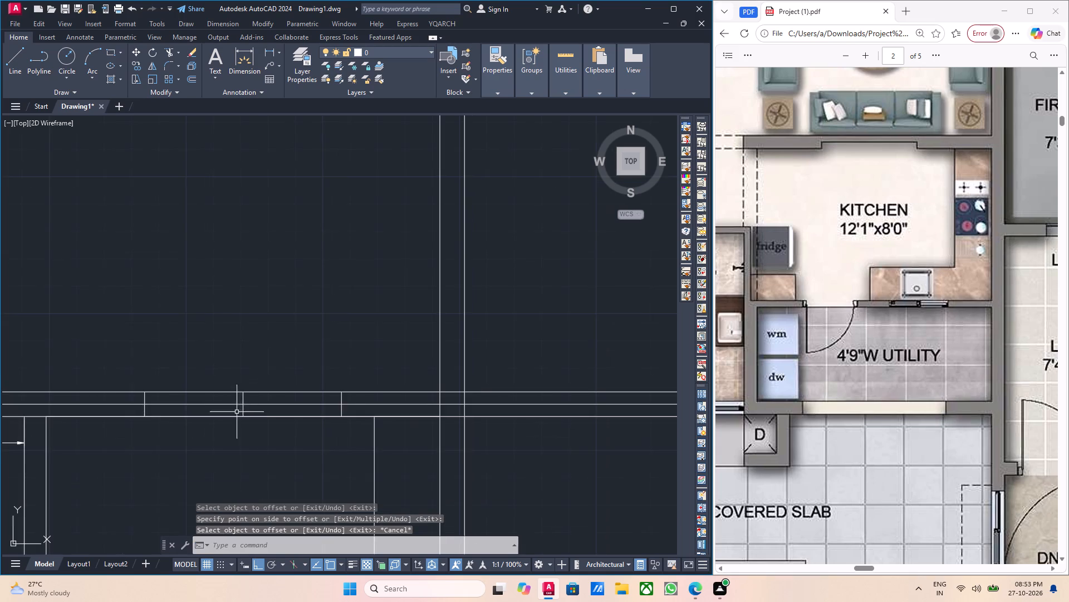
middle_drag(242, 417, 274, 417)
middle_drag(286, 442, 296, 398)
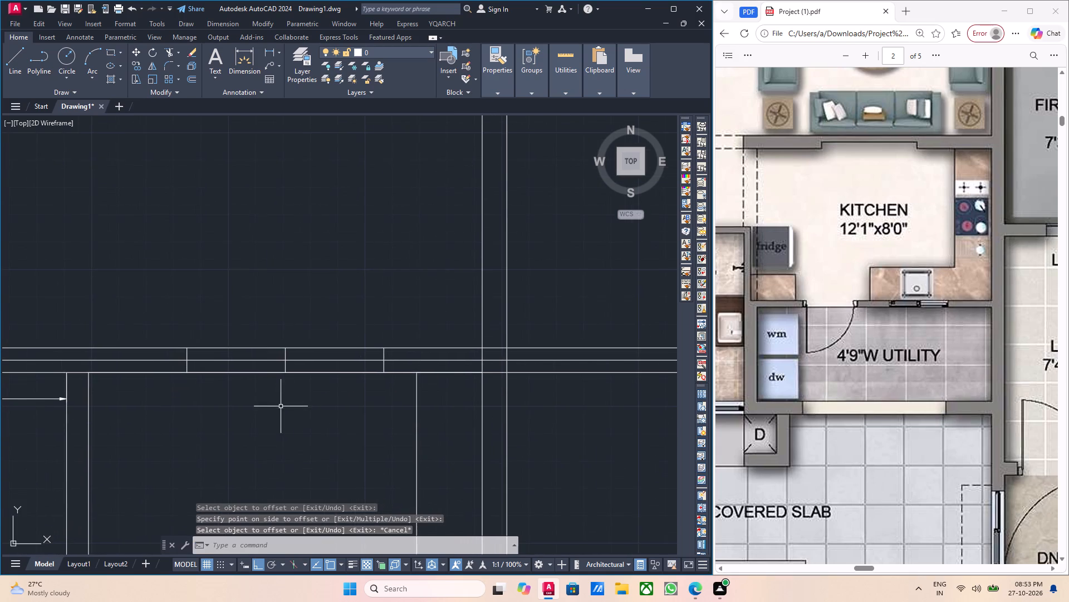
middle_drag(280, 406, 318, 405)
key(Escape)
scroll(305, 399, up, 1)
middle_drag(307, 399, 268, 414)
scroll(257, 352, up, 1)
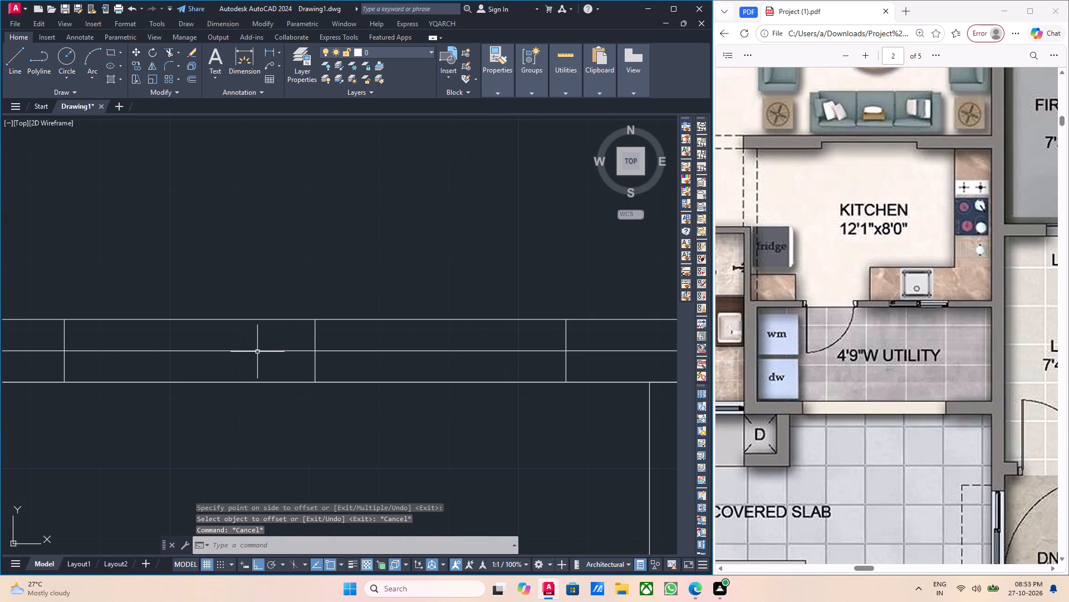
middle_click(268, 361)
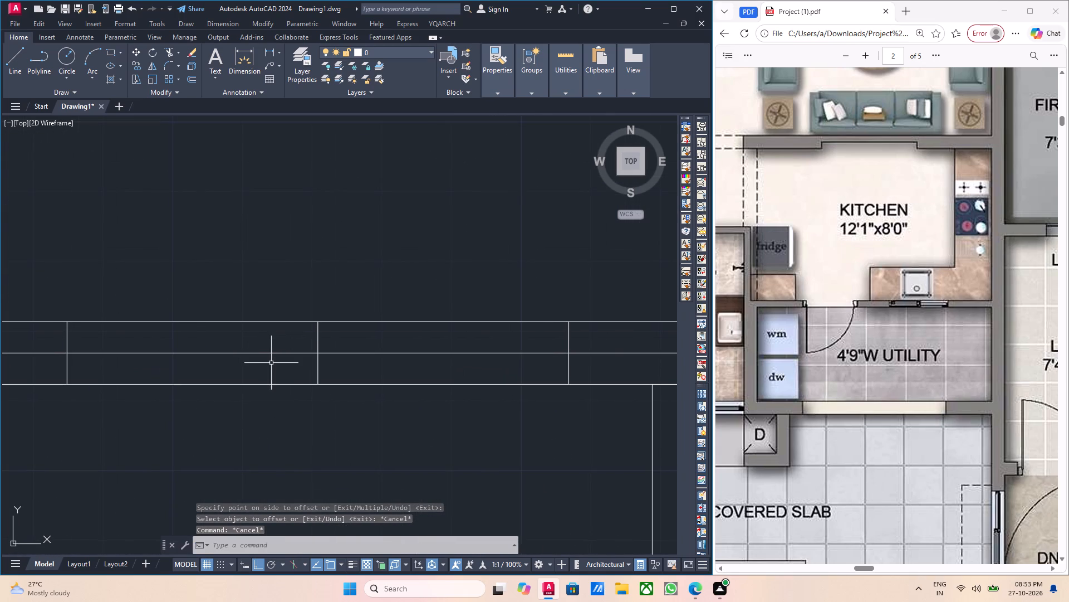
scroll(269, 362, down, 1)
middle_drag(295, 378, 295, 386)
scroll(299, 379, up, 1)
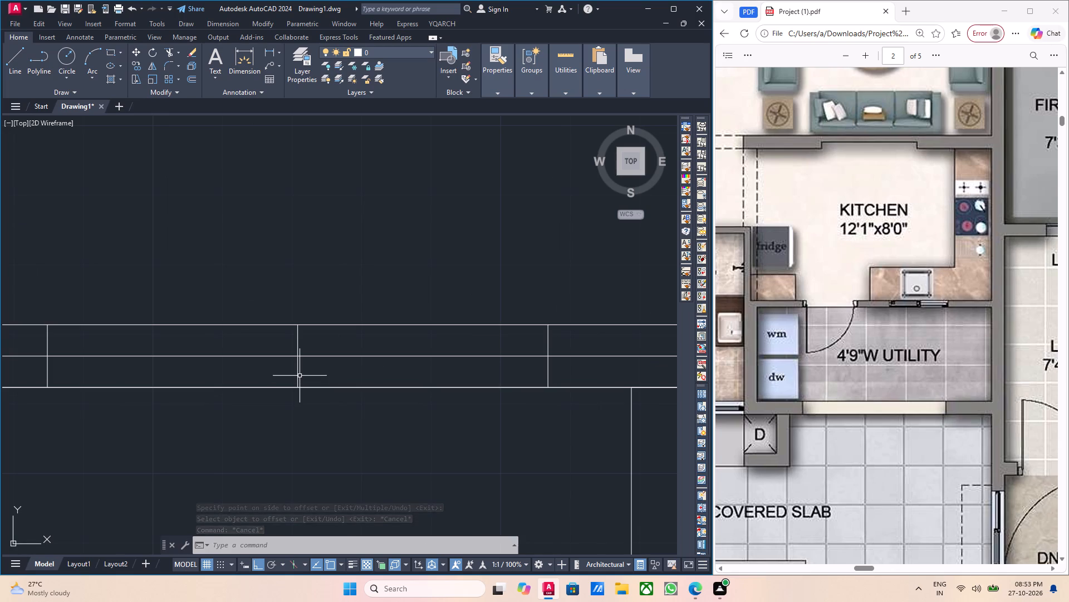
text(tr)
key(Return)
scroll(300, 376, up, 2)
click(303, 376)
click(276, 372)
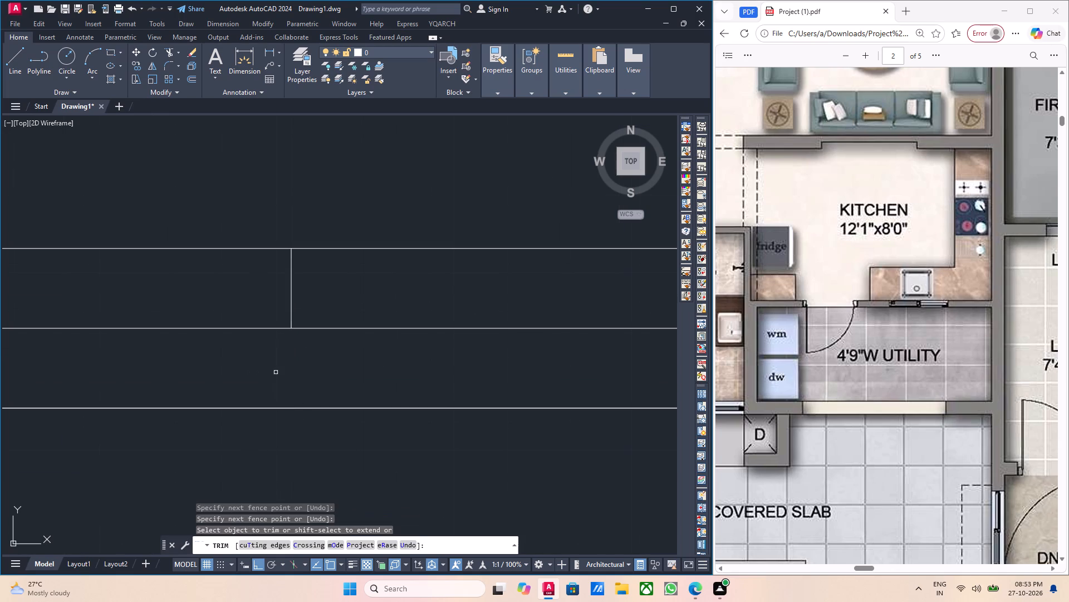
scroll(276, 372, down, 2)
middle_drag(268, 393, 346, 376)
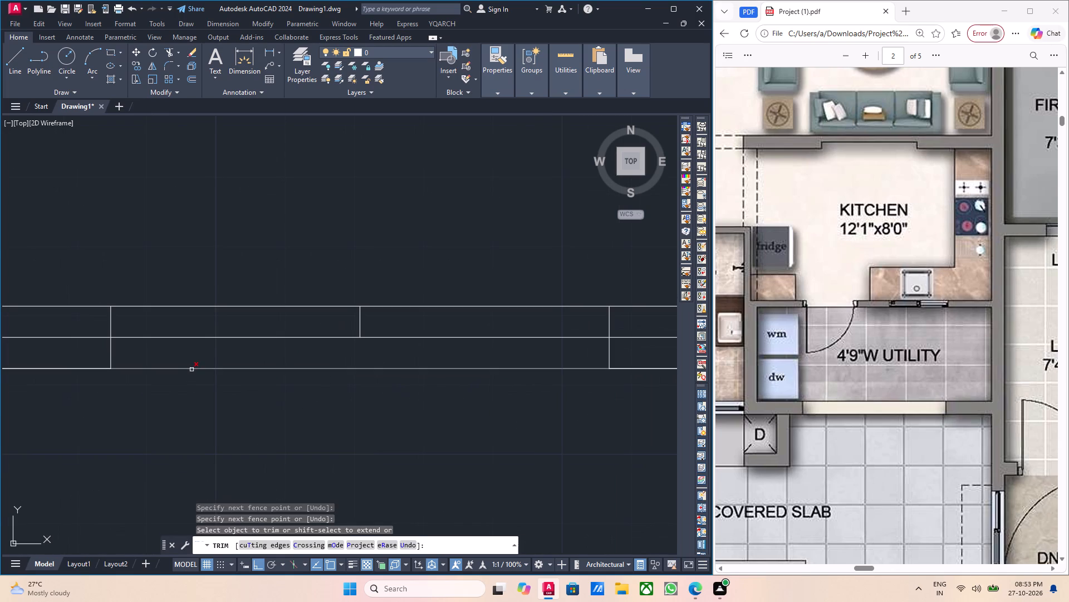
click(192, 370)
click(265, 370)
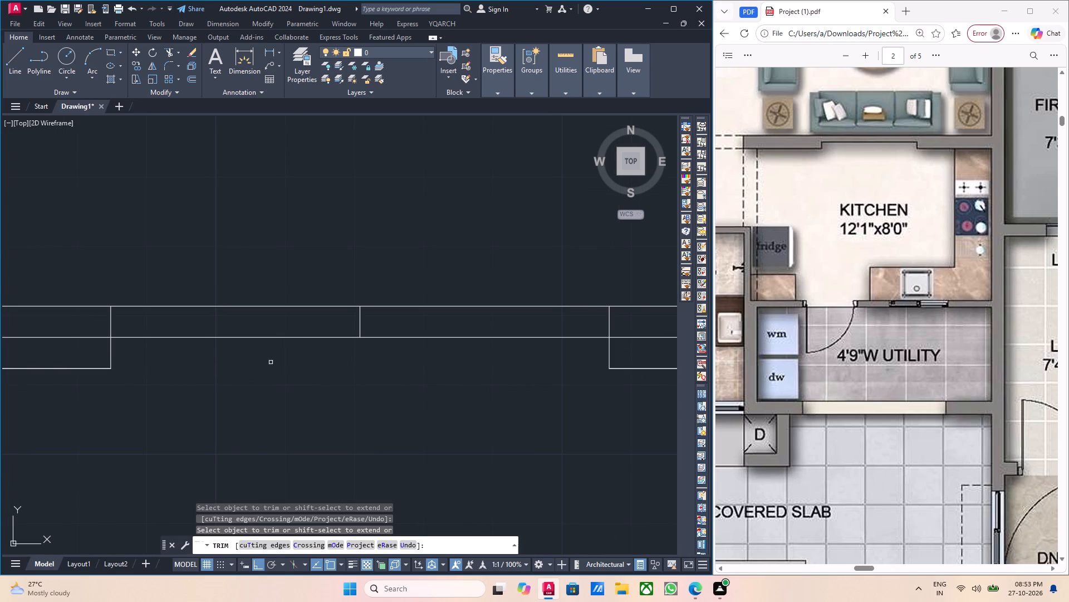
click(373, 323)
click(350, 323)
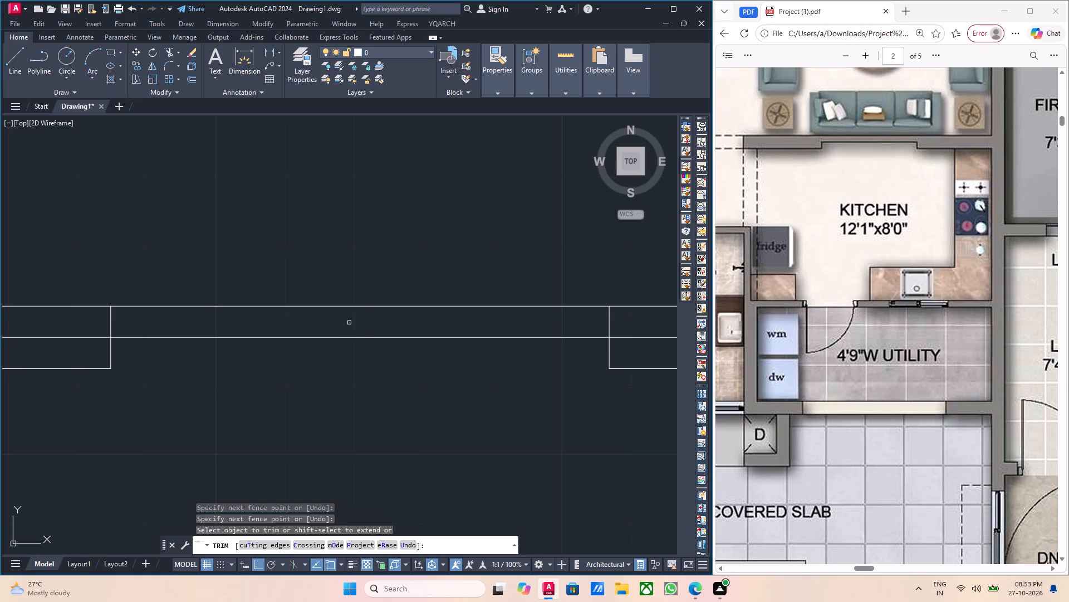
Trim the recess's back line beyond both recess sides, and cut the side lines off above the back line.
middle_drag(222, 370, 389, 371)
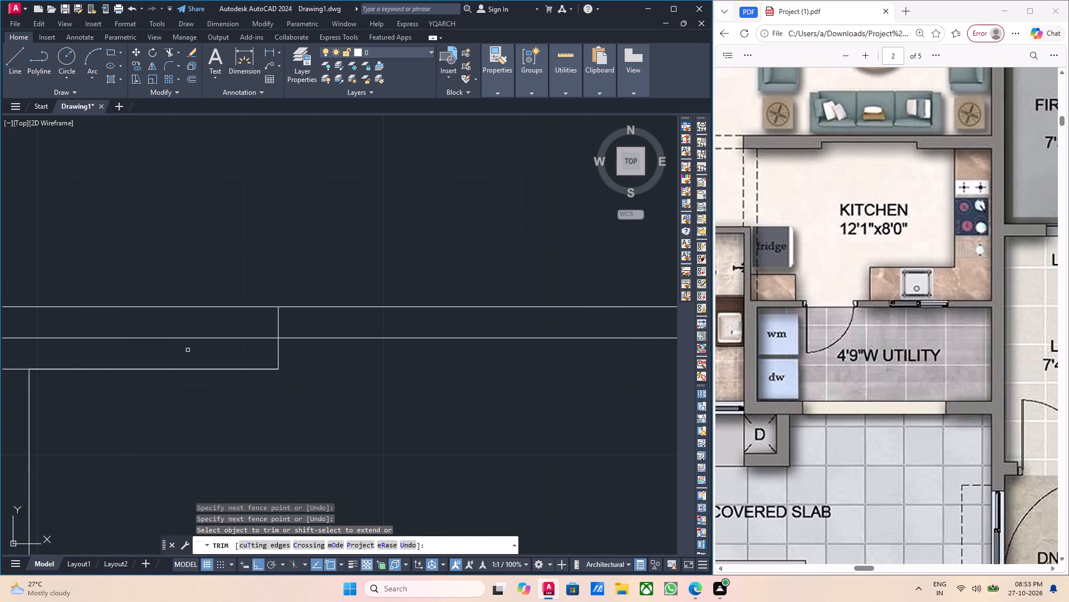
click(188, 350)
click(180, 330)
scroll(188, 334, down, 2)
scroll(203, 341, up, 2)
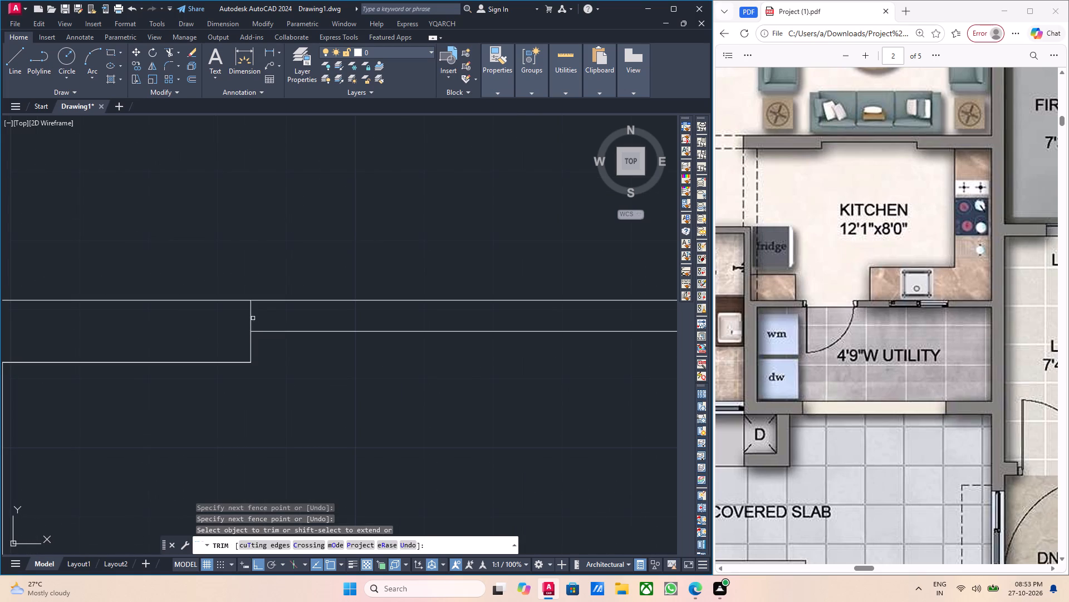
click(251, 316)
scroll(257, 317, down, 2)
middle_drag(434, 375, 380, 387)
scroll(390, 338, up, 2)
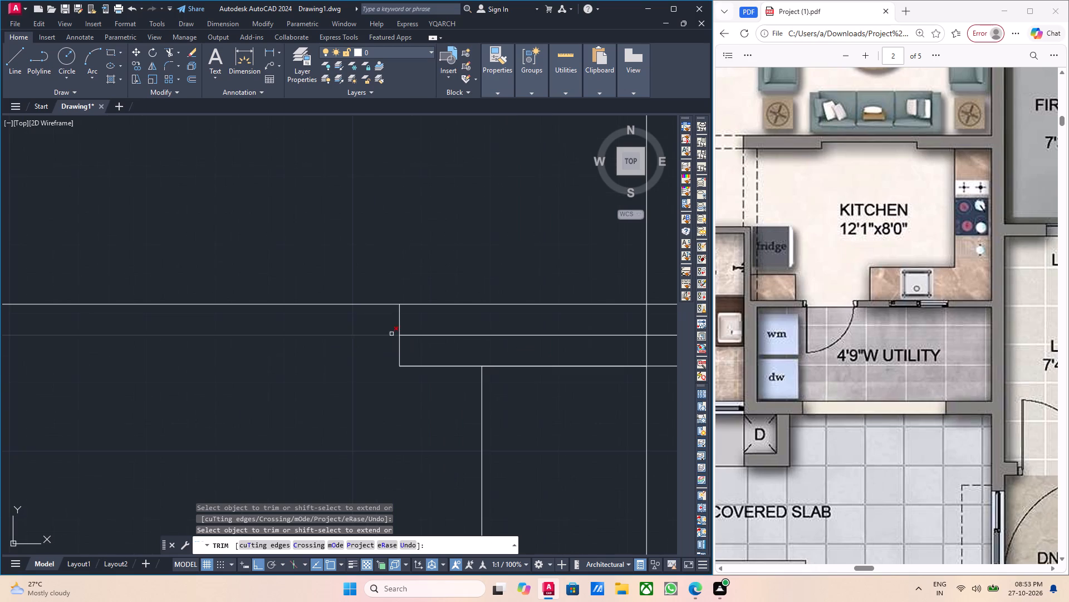
click(393, 315)
click(457, 341)
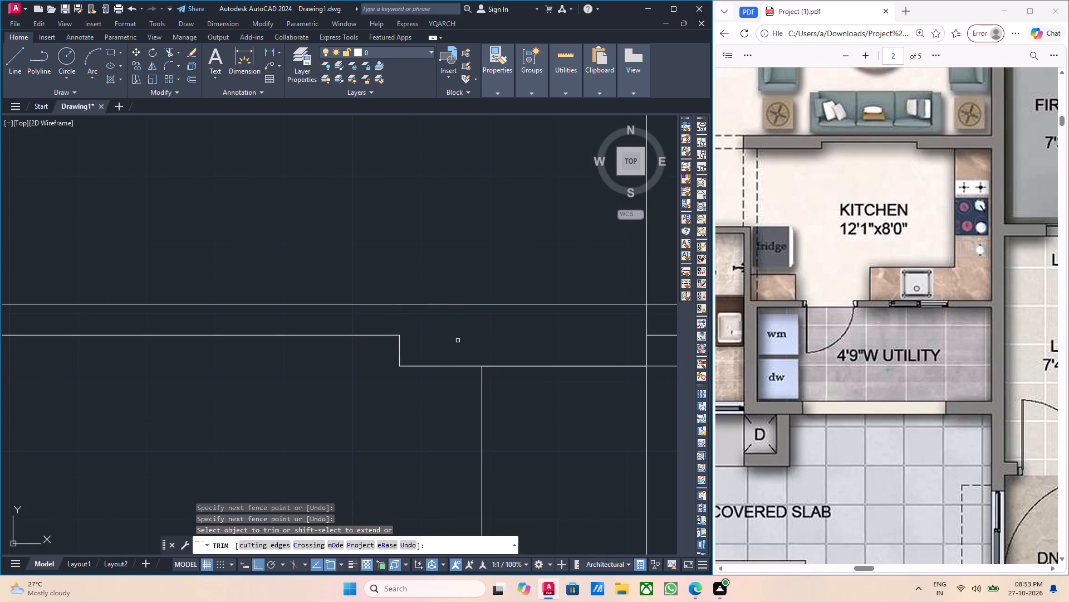
scroll(458, 341, down, 3)
key(Escape)
middle_drag(434, 386, 352, 402)
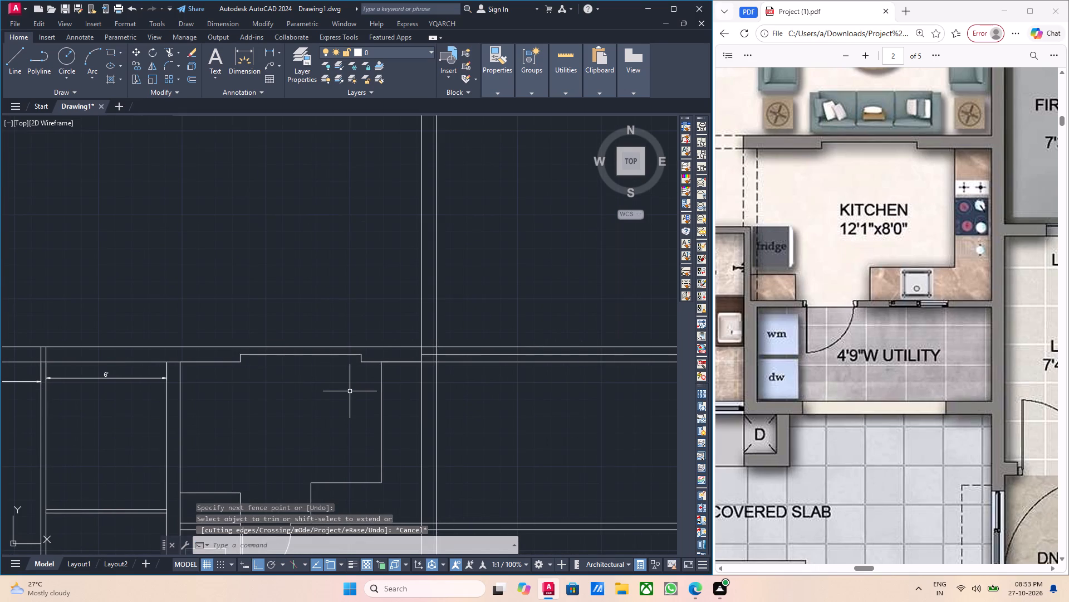
Trim the north wall's horizontal lines where they cross the thickness of the kitchen's east wall.
scroll(401, 369, up, 1)
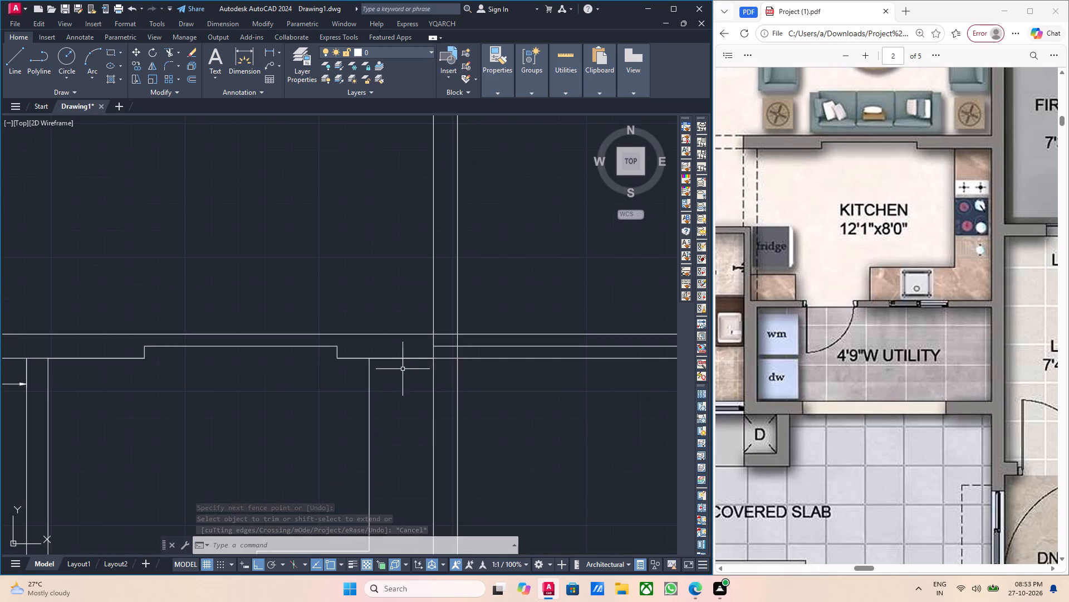
scroll(449, 344, up, 1)
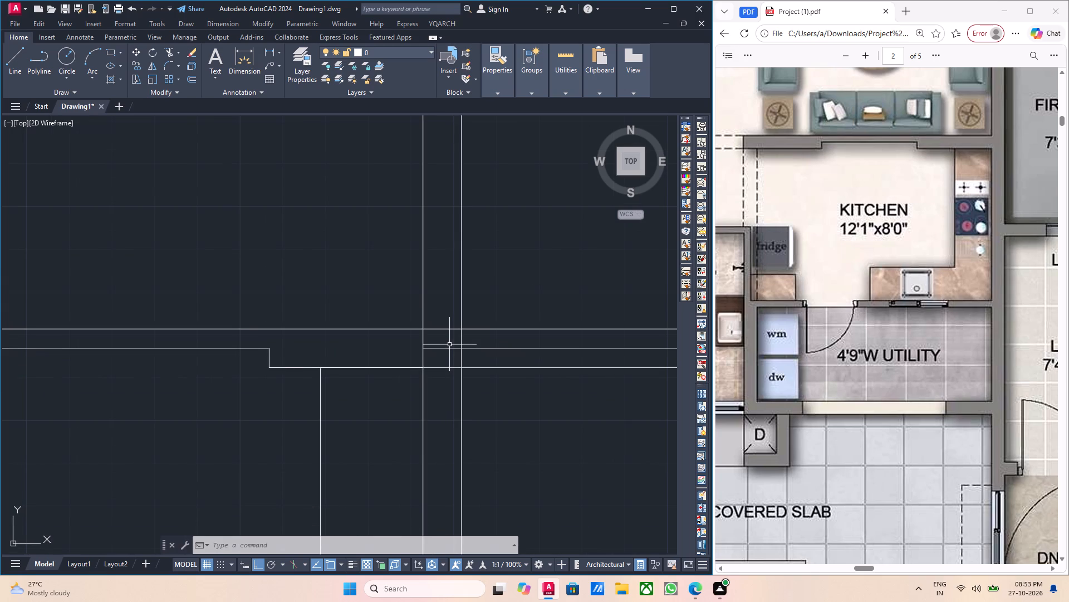
text(tr)
key(Return)
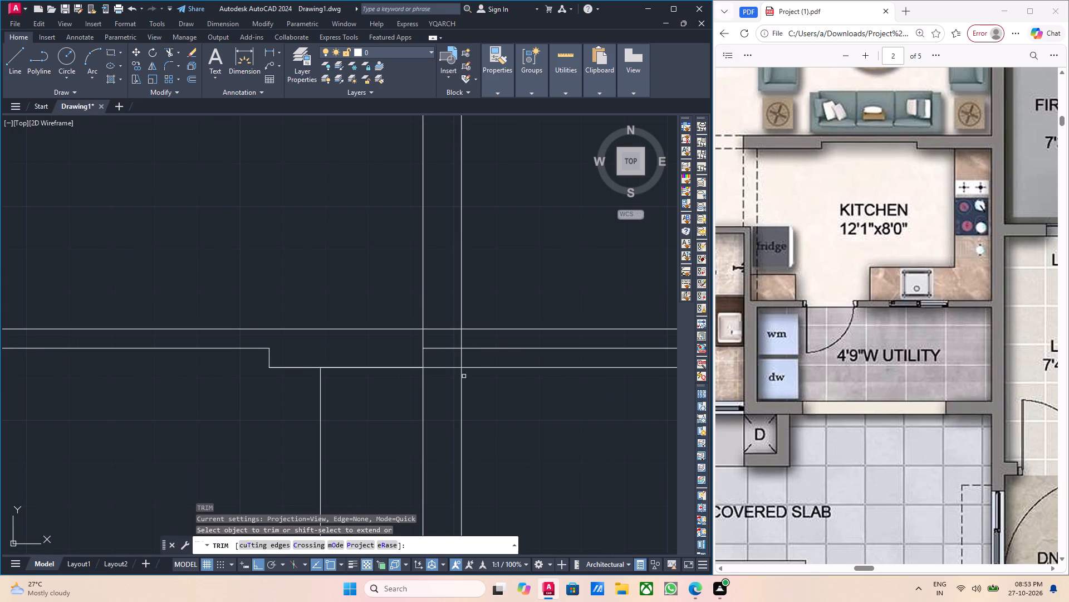
scroll(463, 377, up, 2)
click(422, 391)
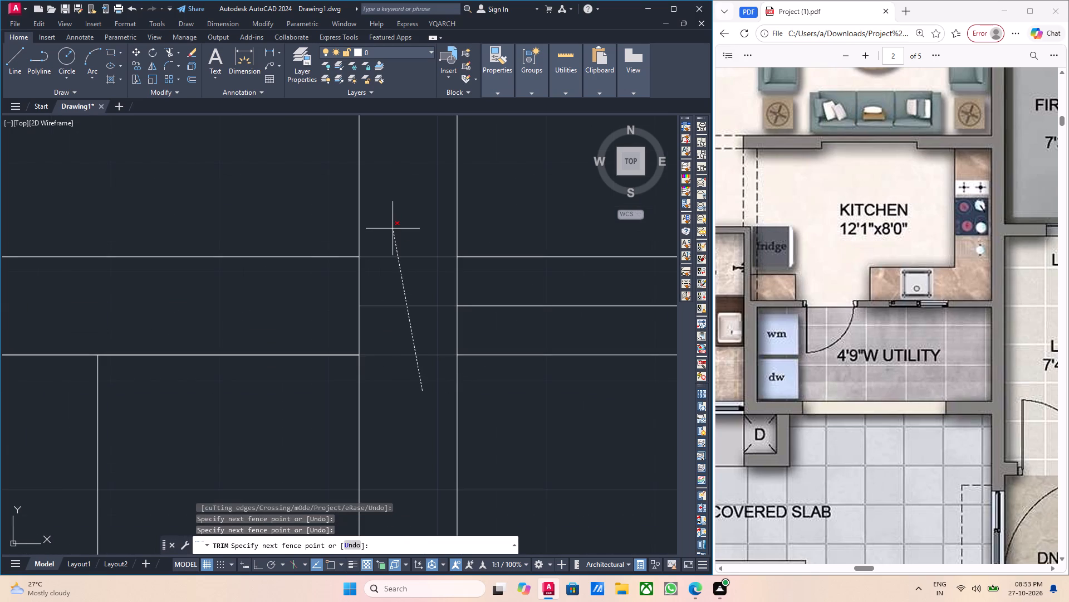
click(393, 229)
scroll(423, 302, down, 3)
key(Escape)
scroll(423, 302, down, 1)
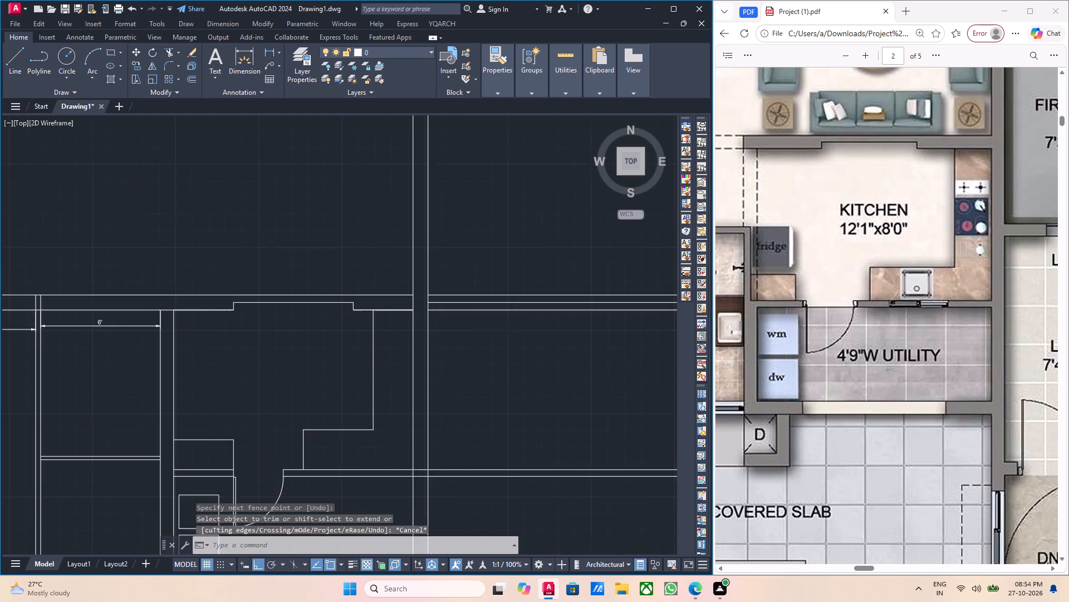
Delete the leftover piece of the recess's back line east of the kitchen's east wall.
scroll(423, 302, down, 3)
middle_drag(474, 320, 443, 328)
scroll(394, 306, up, 3)
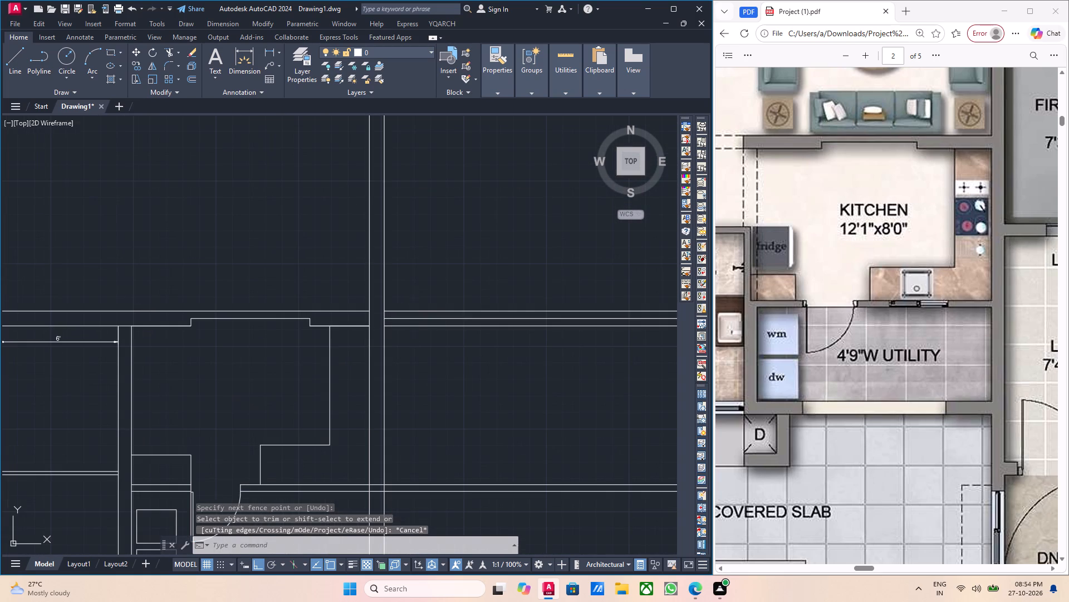
click(416, 318)
key(Delete)
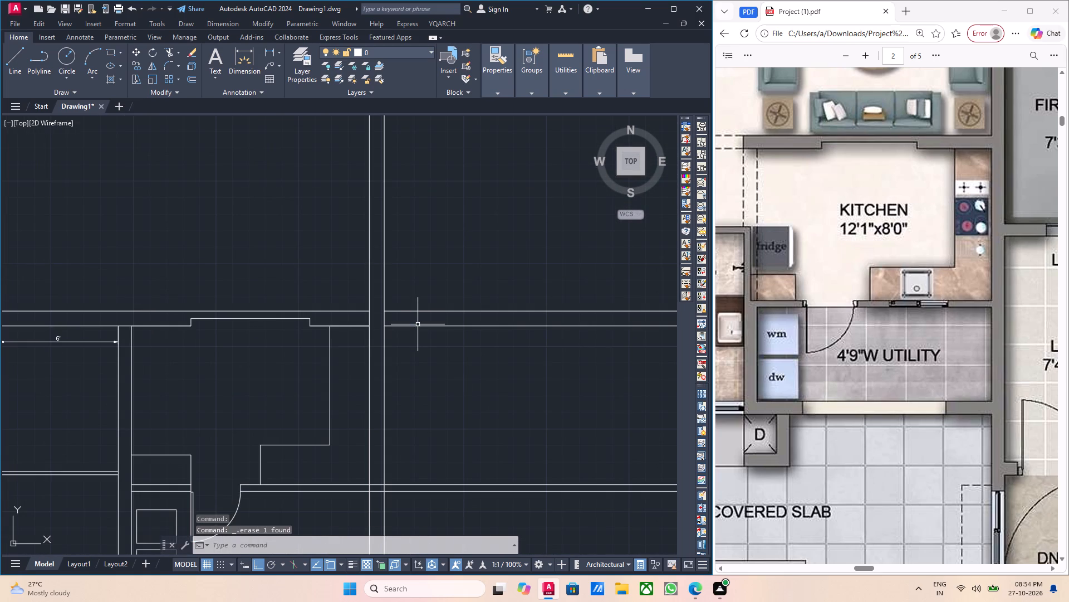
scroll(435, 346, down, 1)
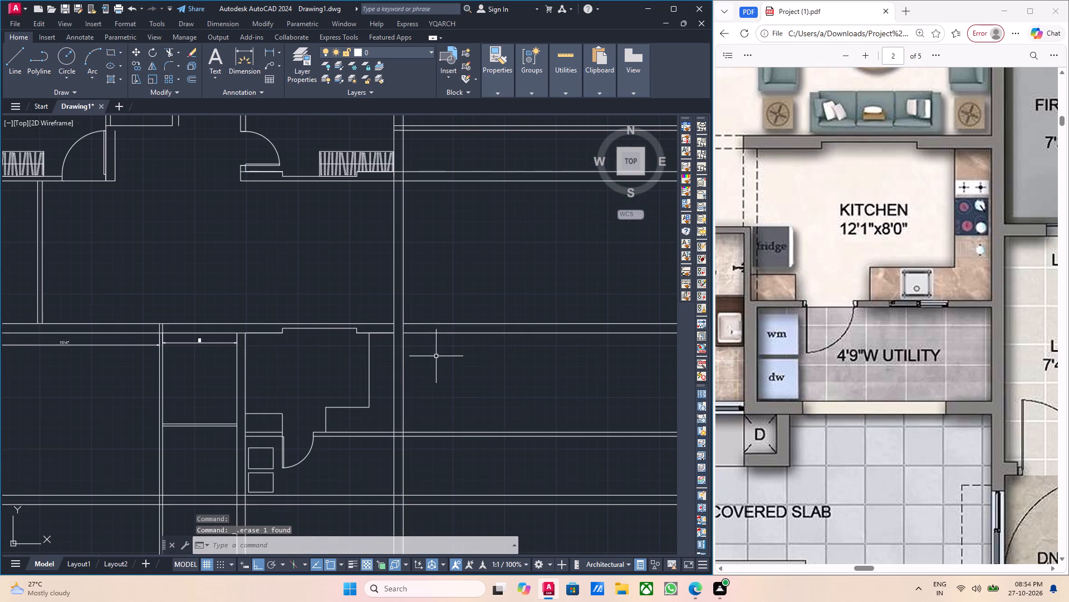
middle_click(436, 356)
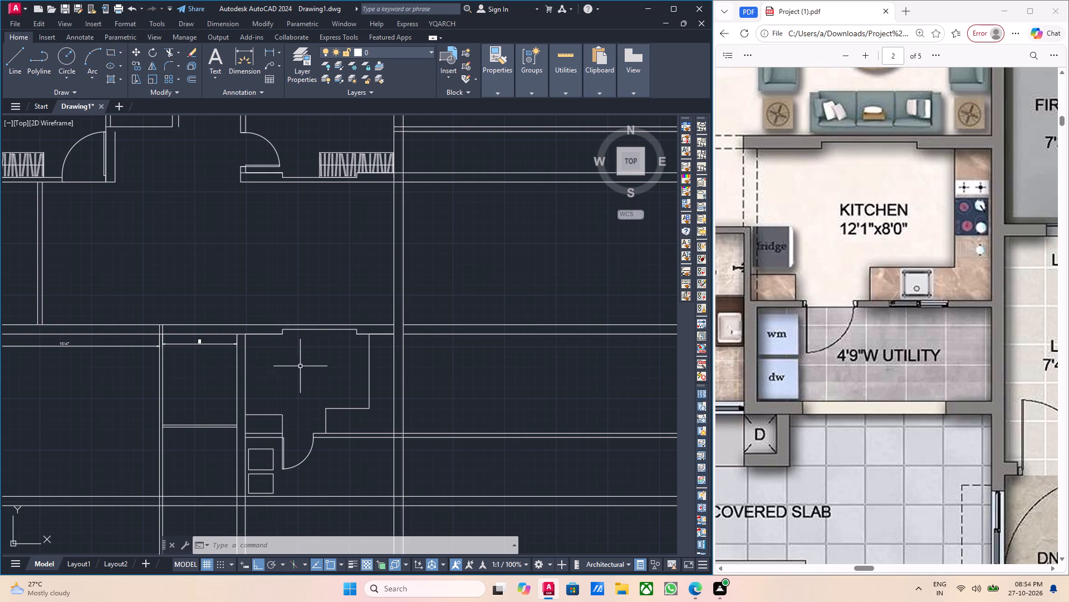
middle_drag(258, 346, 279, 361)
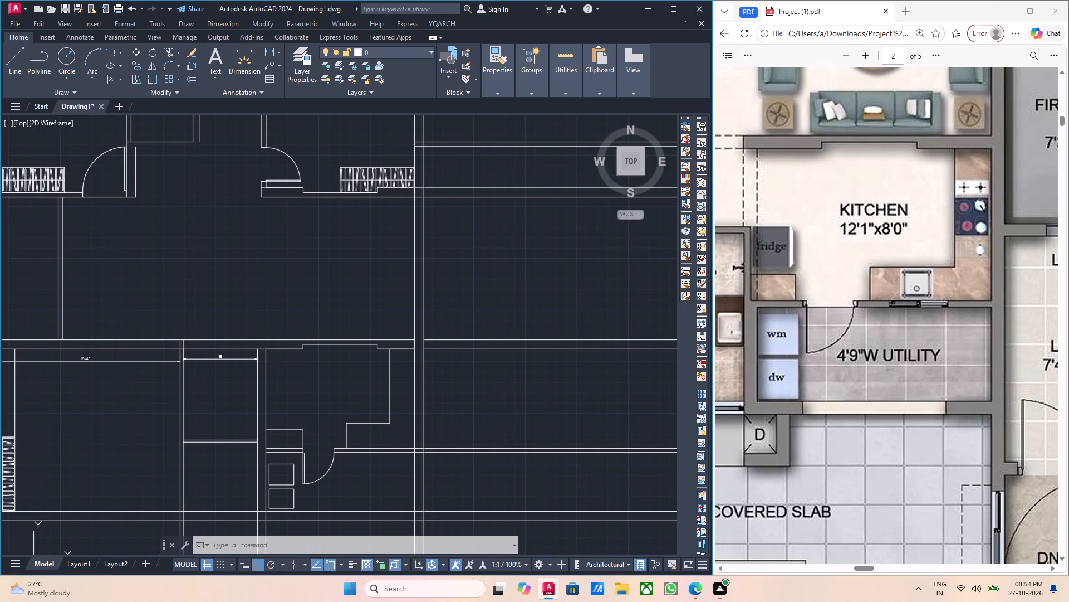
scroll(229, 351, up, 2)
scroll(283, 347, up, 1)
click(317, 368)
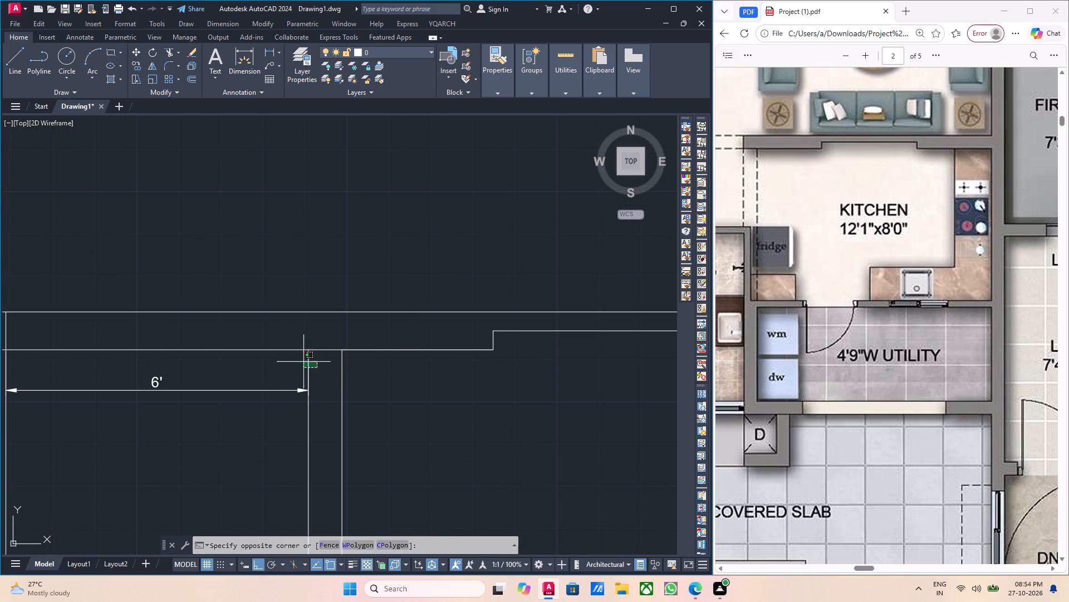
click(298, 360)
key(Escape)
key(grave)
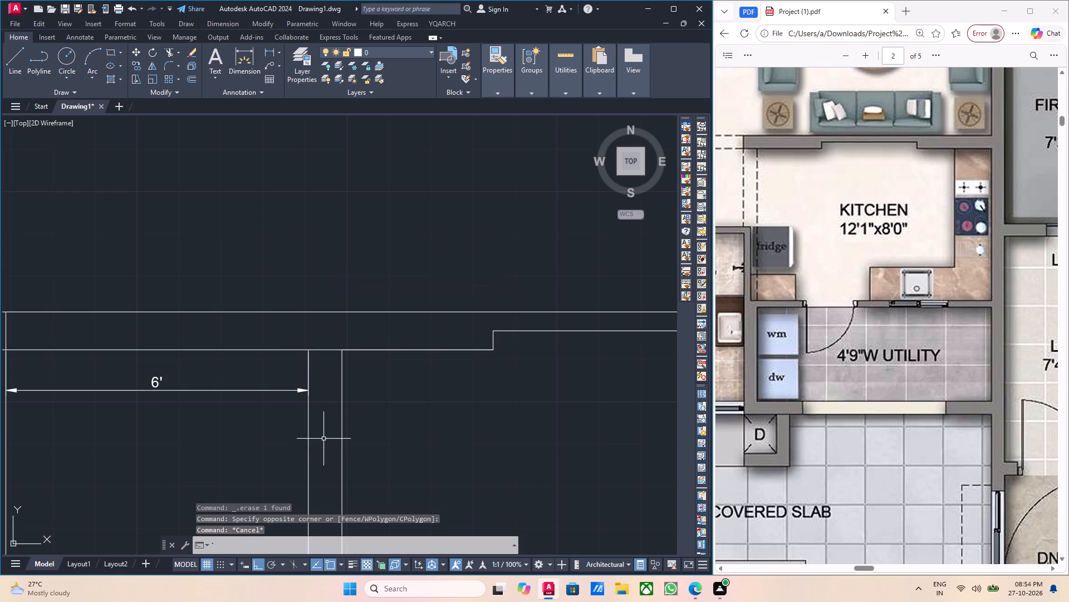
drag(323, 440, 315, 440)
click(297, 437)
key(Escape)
Stretch the north end of the toilet-side face line of the toilet–kitchen wall to the north wall's outer face.
click(322, 441)
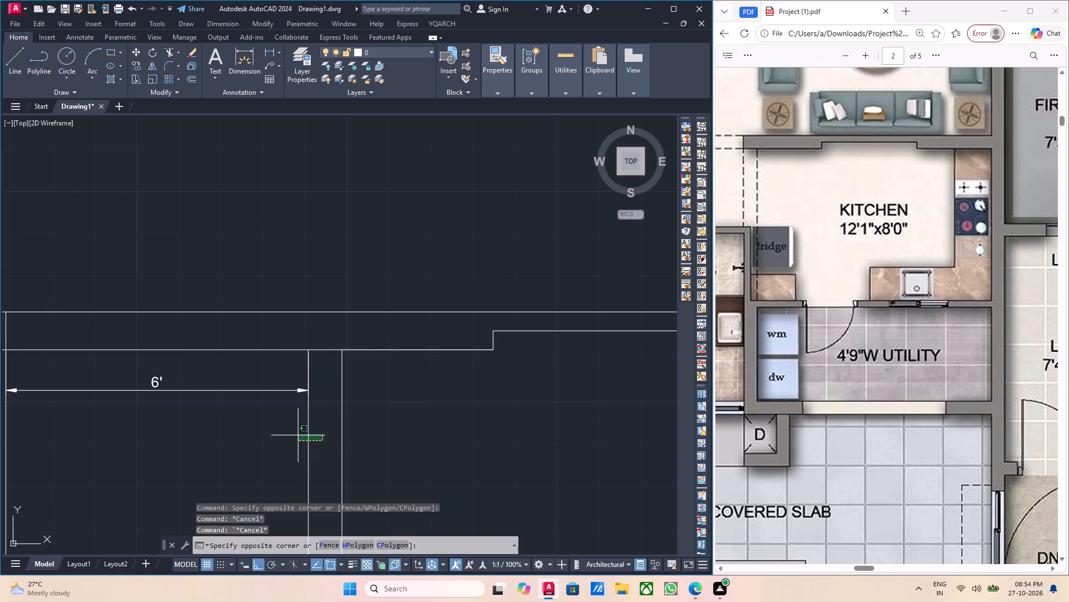
click(298, 435)
click(308, 349)
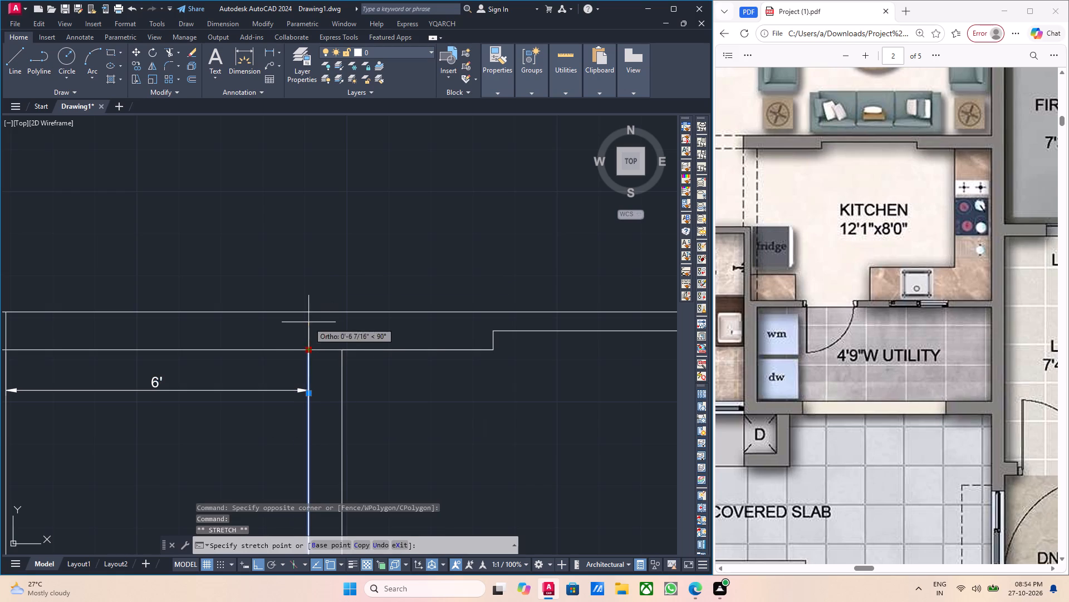
click(307, 312)
key(Escape)
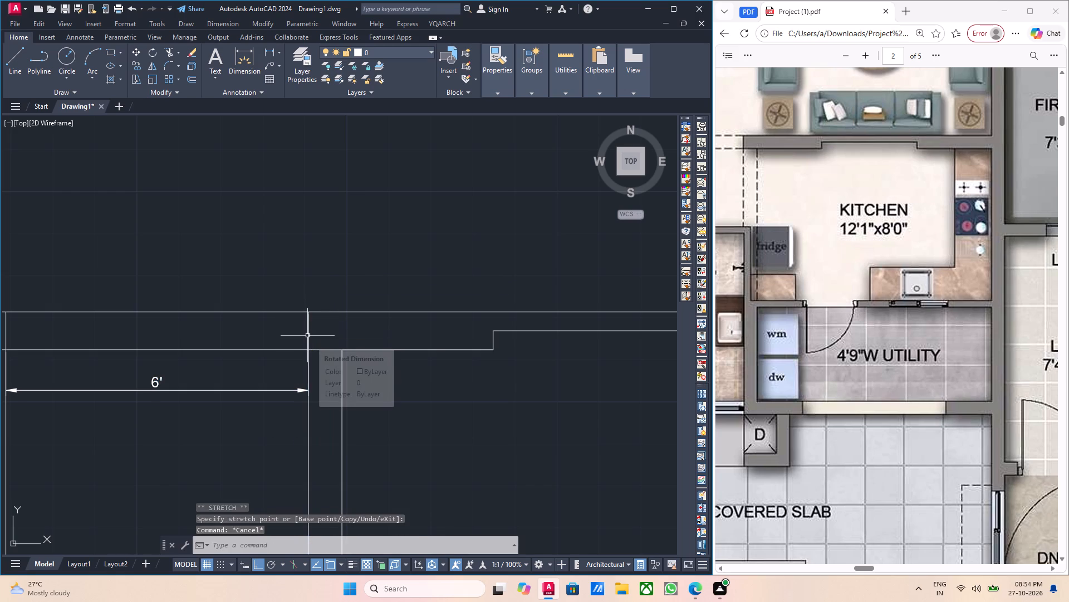
Examine the toilet and its wall junctions with the kitchen in the PDF plan and in the drawing.
scroll(307, 336, down, 2)
middle_click(301, 336)
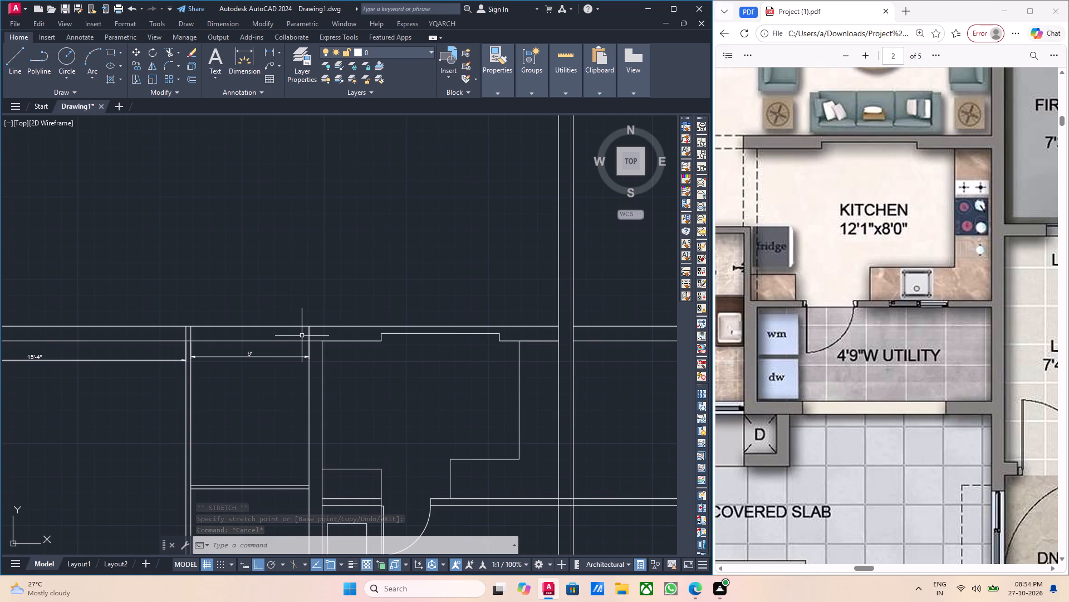
middle_drag(320, 421, 309, 344)
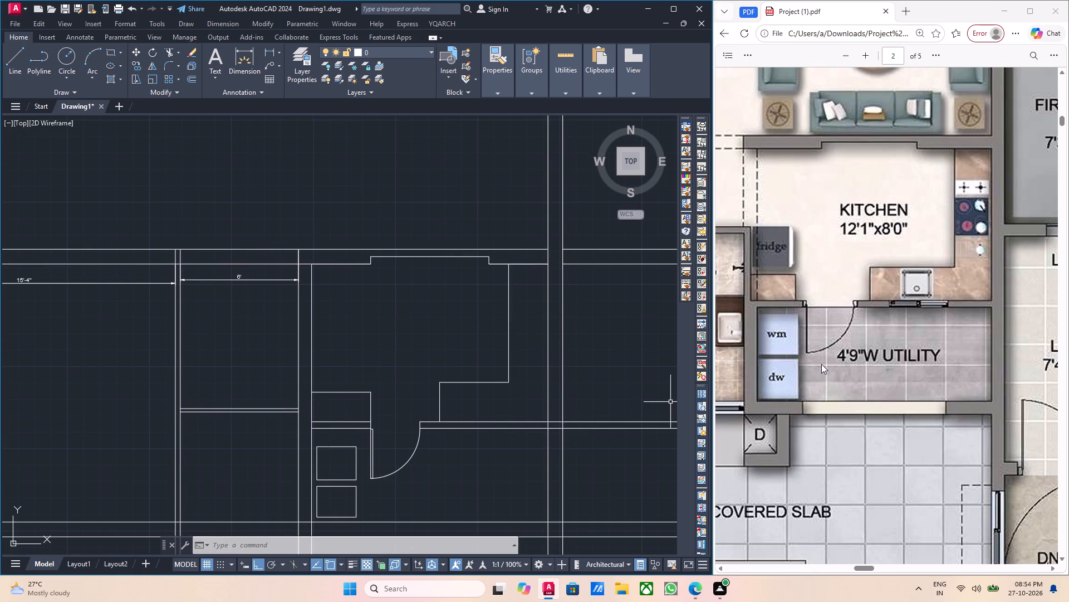
ctrl+middle_drag(826, 363, 797, 361)
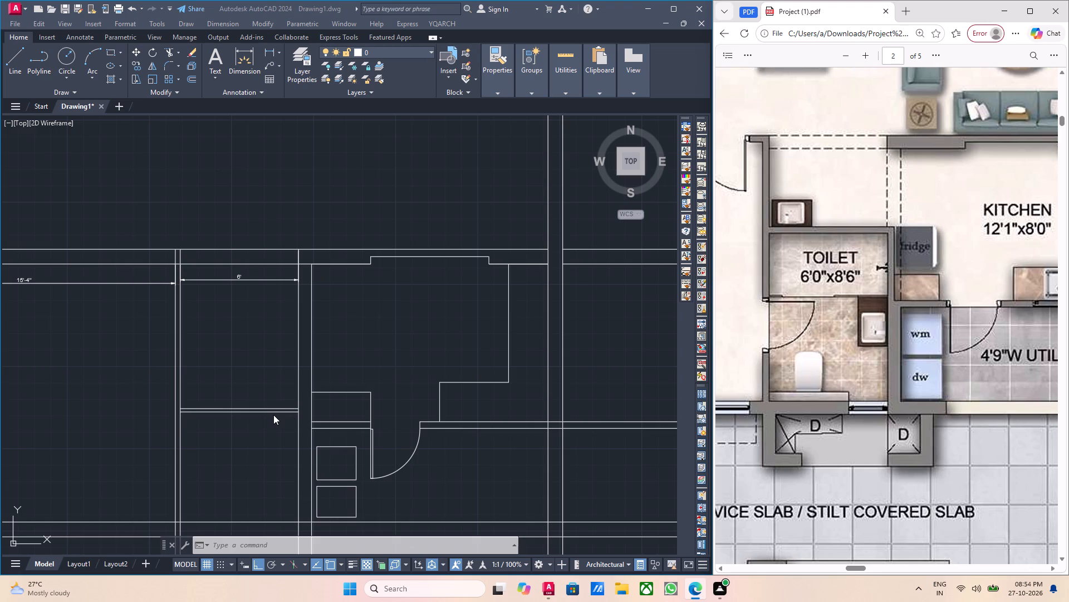
key(Escape)
scroll(272, 423, up, 2)
key(Escape)
scroll(320, 421, up, 1)
key(Escape)
scroll(346, 433, up, 2)
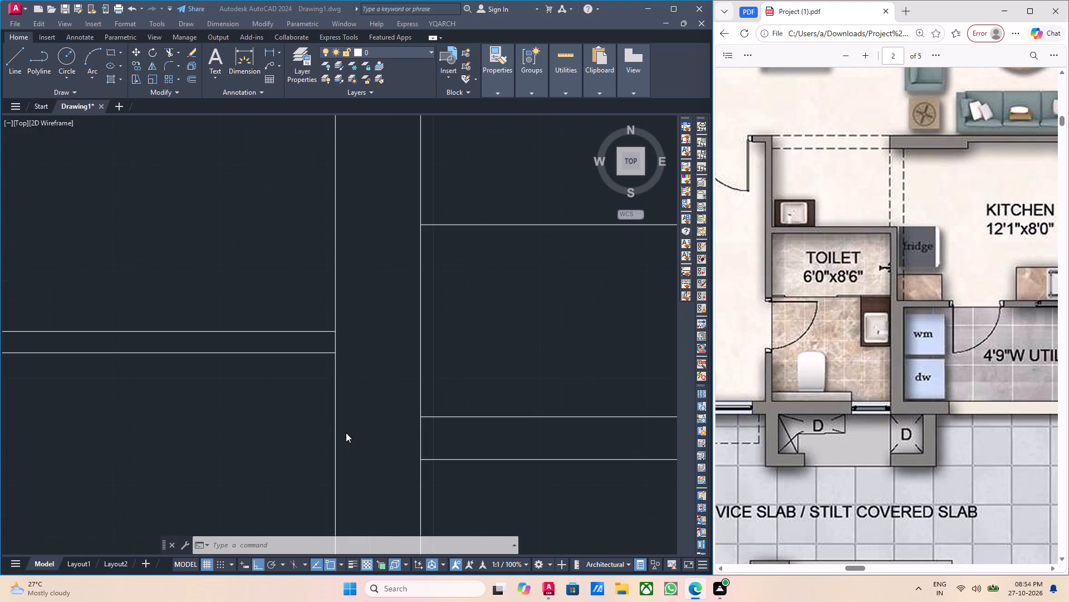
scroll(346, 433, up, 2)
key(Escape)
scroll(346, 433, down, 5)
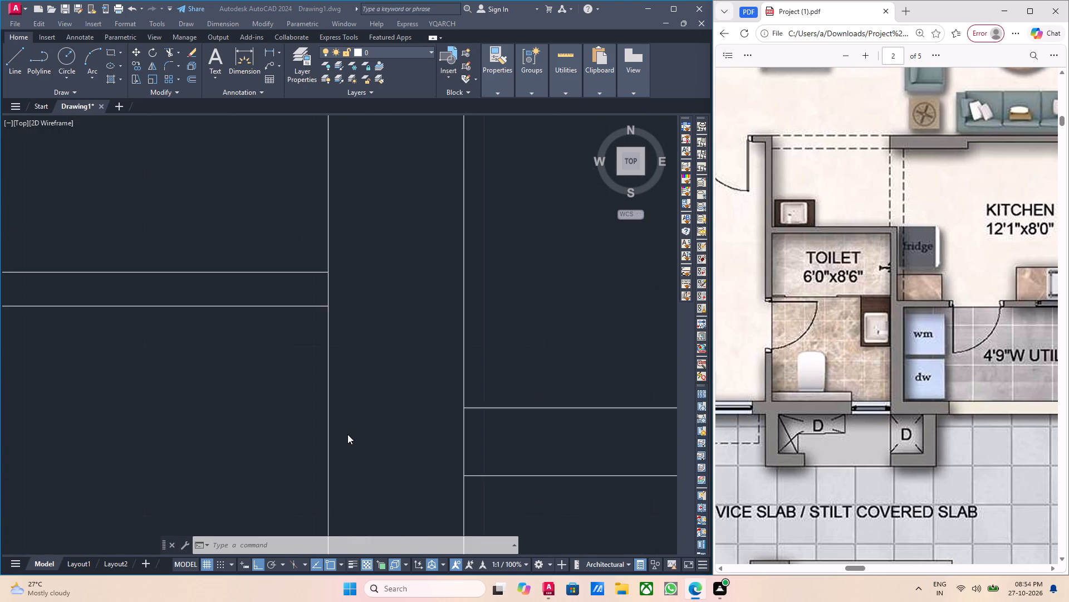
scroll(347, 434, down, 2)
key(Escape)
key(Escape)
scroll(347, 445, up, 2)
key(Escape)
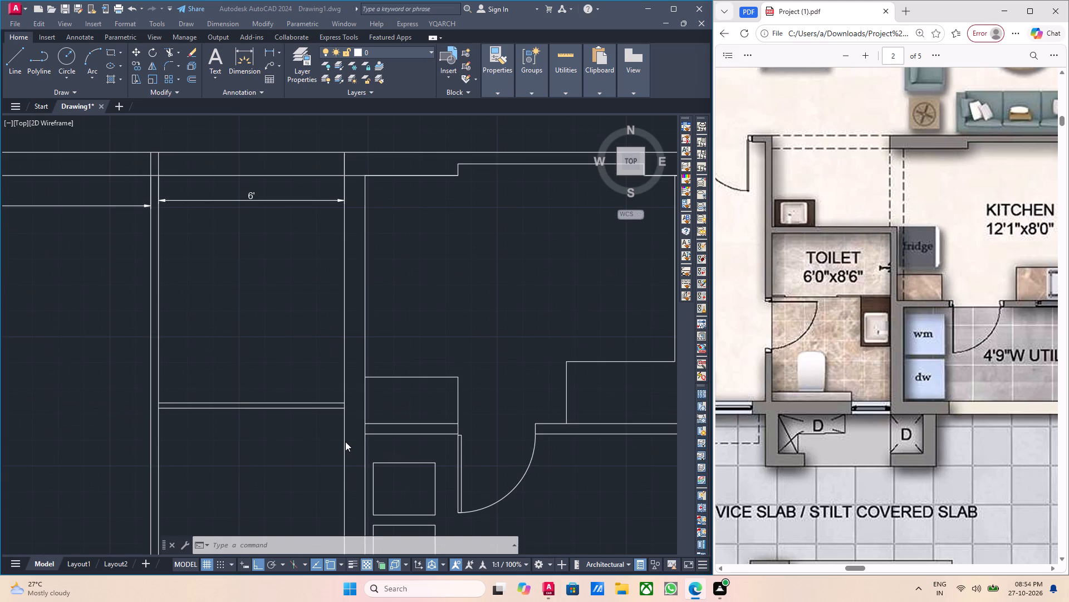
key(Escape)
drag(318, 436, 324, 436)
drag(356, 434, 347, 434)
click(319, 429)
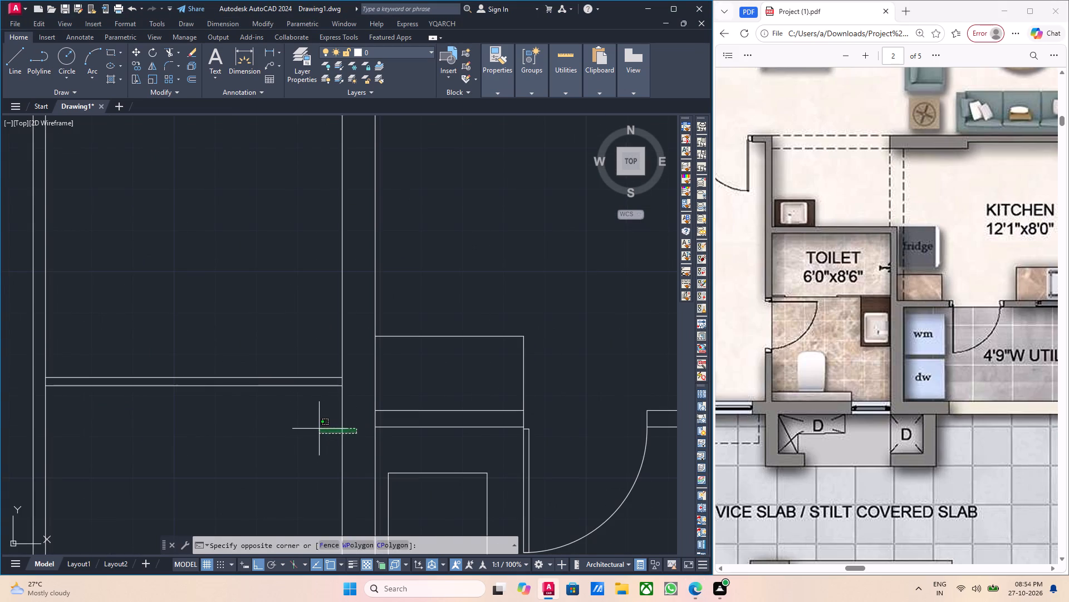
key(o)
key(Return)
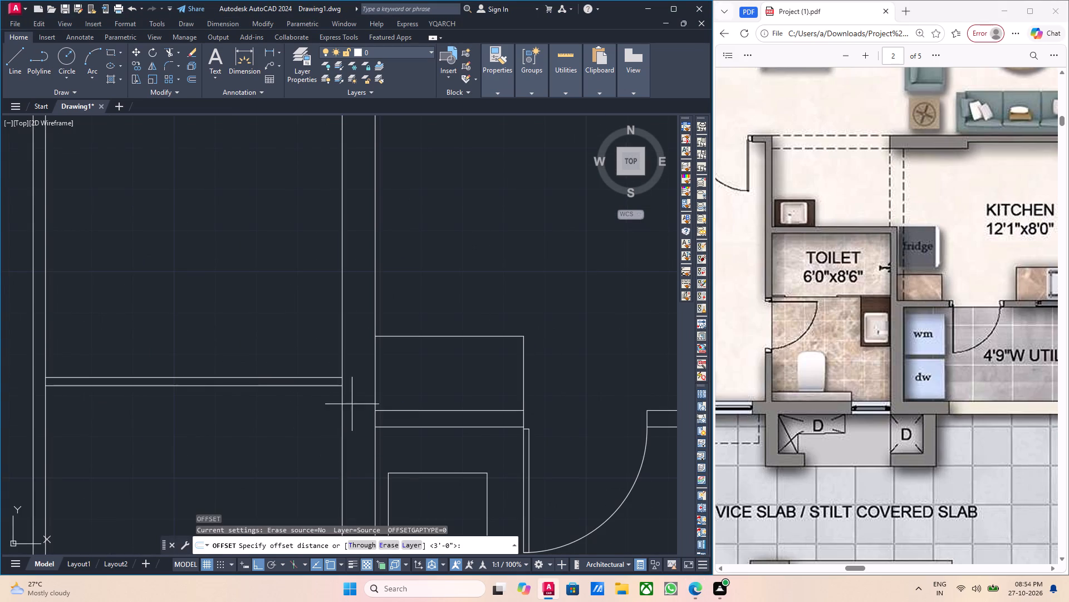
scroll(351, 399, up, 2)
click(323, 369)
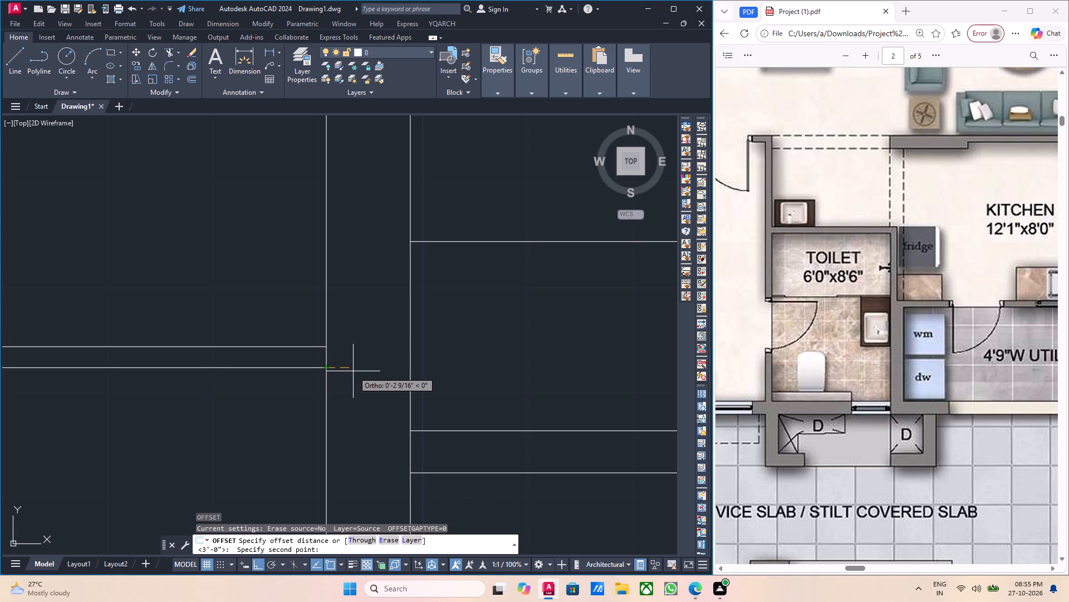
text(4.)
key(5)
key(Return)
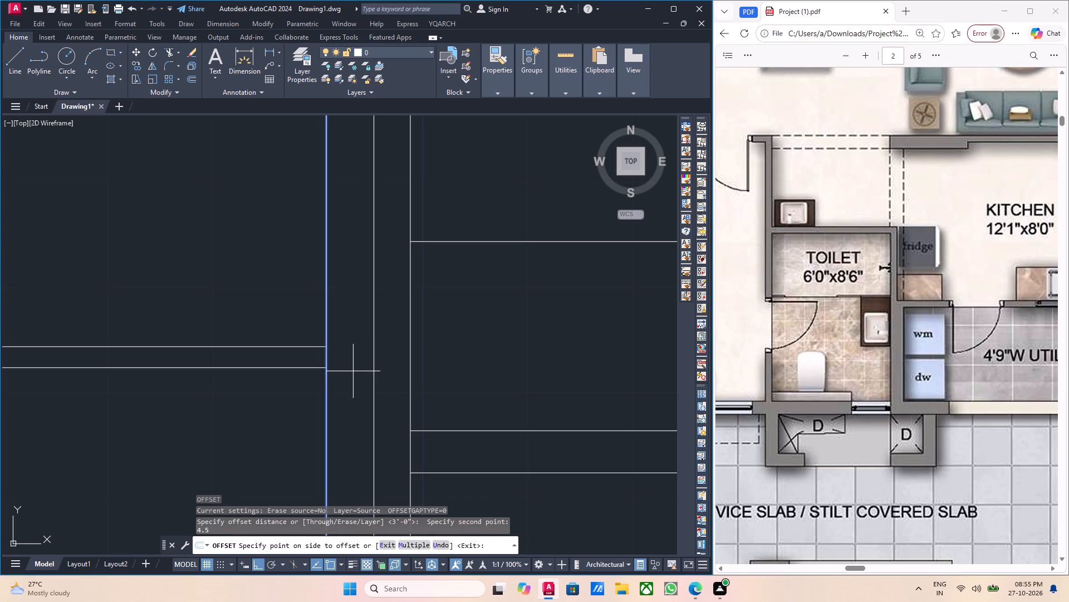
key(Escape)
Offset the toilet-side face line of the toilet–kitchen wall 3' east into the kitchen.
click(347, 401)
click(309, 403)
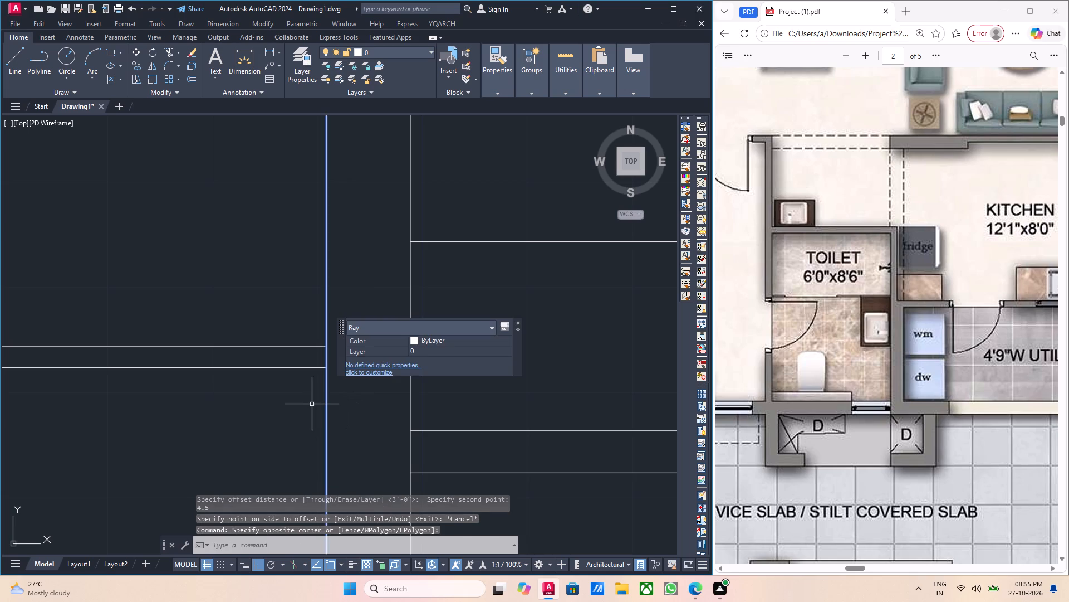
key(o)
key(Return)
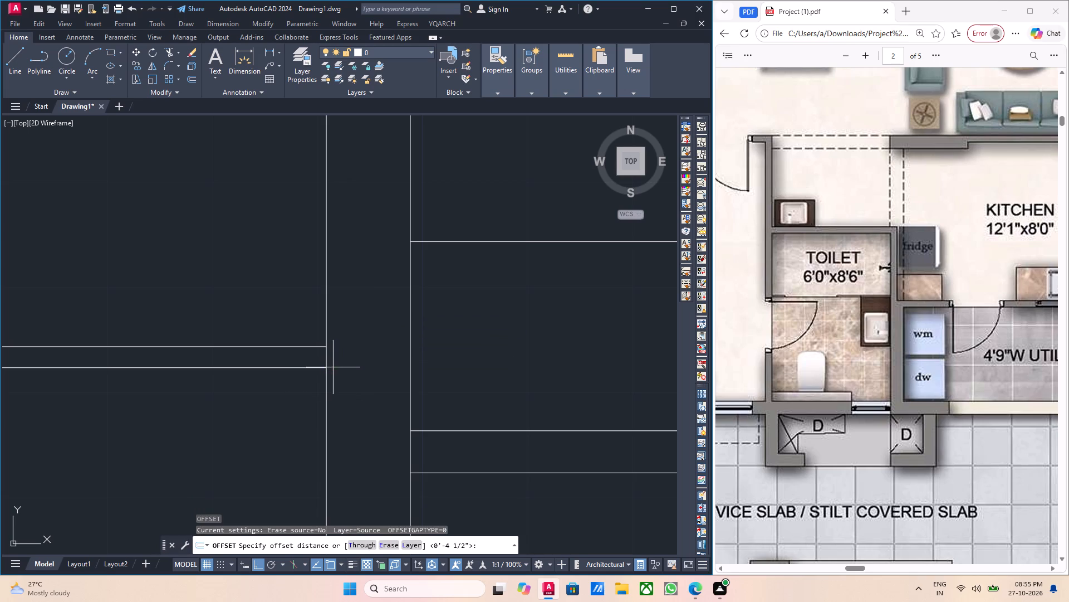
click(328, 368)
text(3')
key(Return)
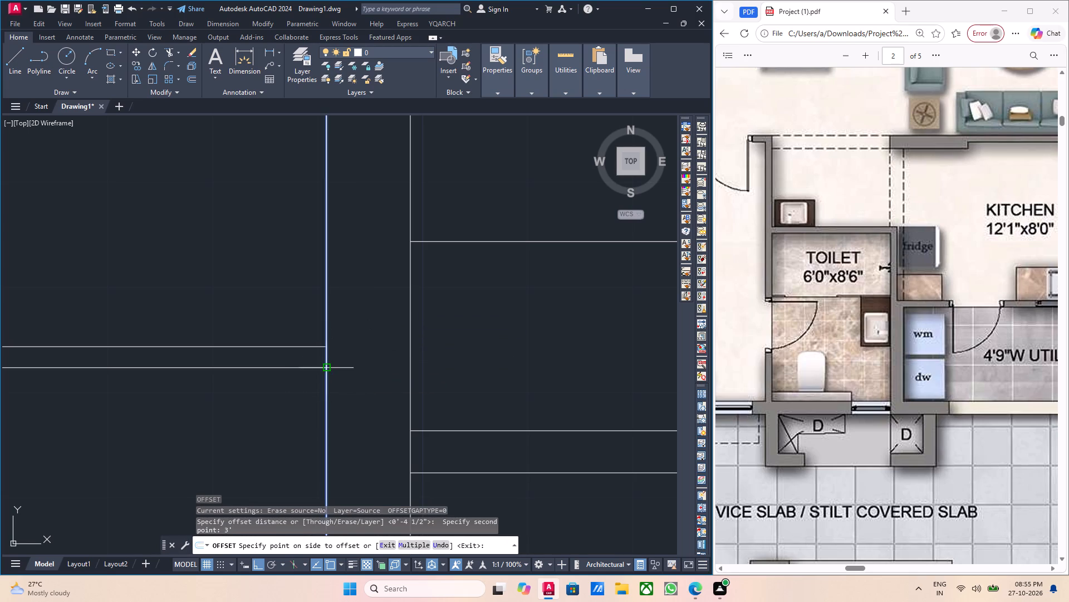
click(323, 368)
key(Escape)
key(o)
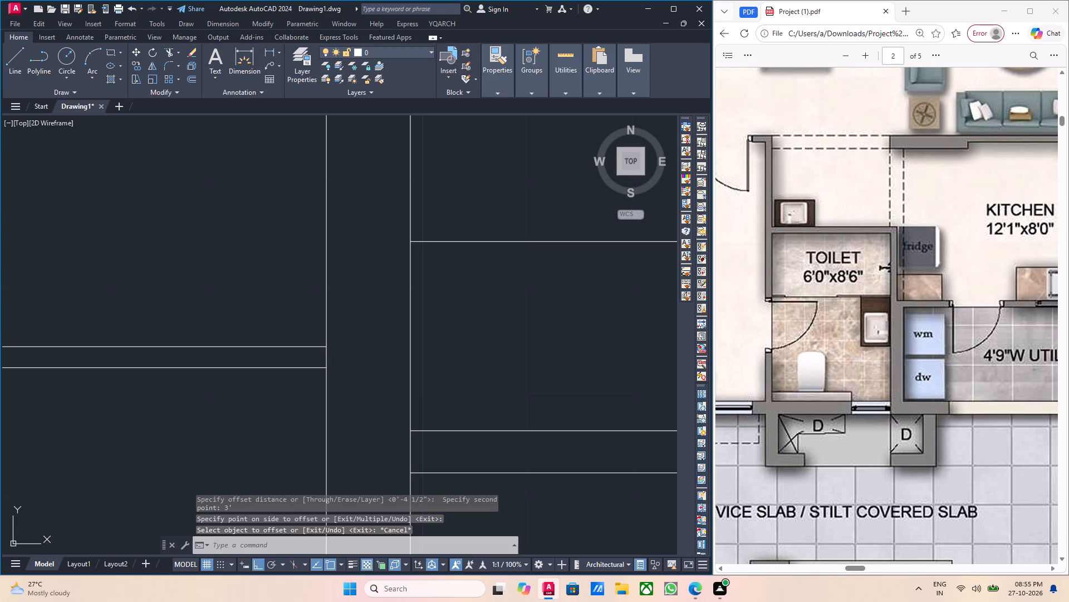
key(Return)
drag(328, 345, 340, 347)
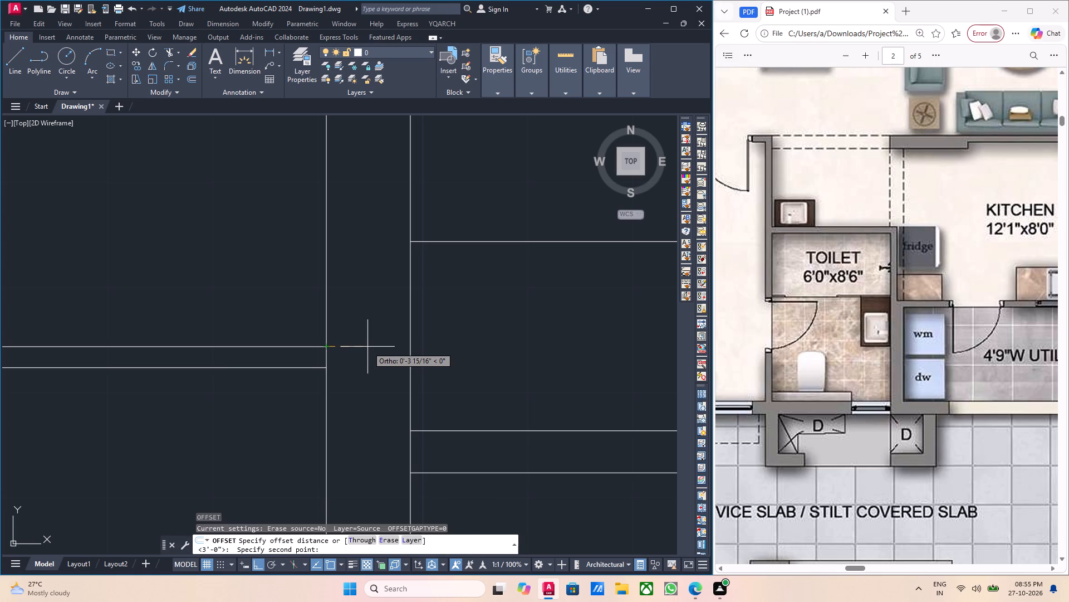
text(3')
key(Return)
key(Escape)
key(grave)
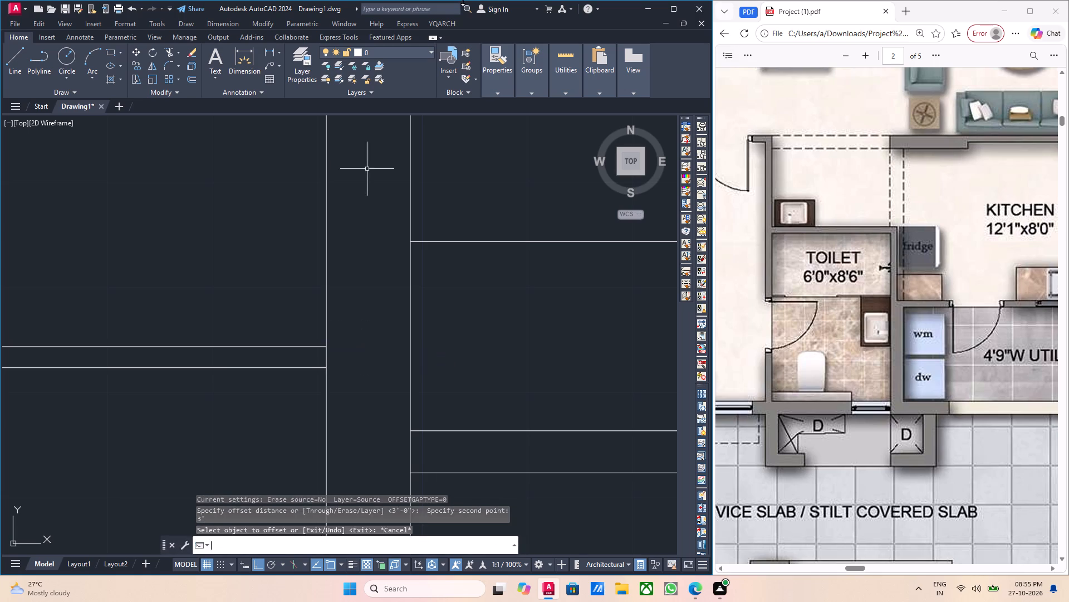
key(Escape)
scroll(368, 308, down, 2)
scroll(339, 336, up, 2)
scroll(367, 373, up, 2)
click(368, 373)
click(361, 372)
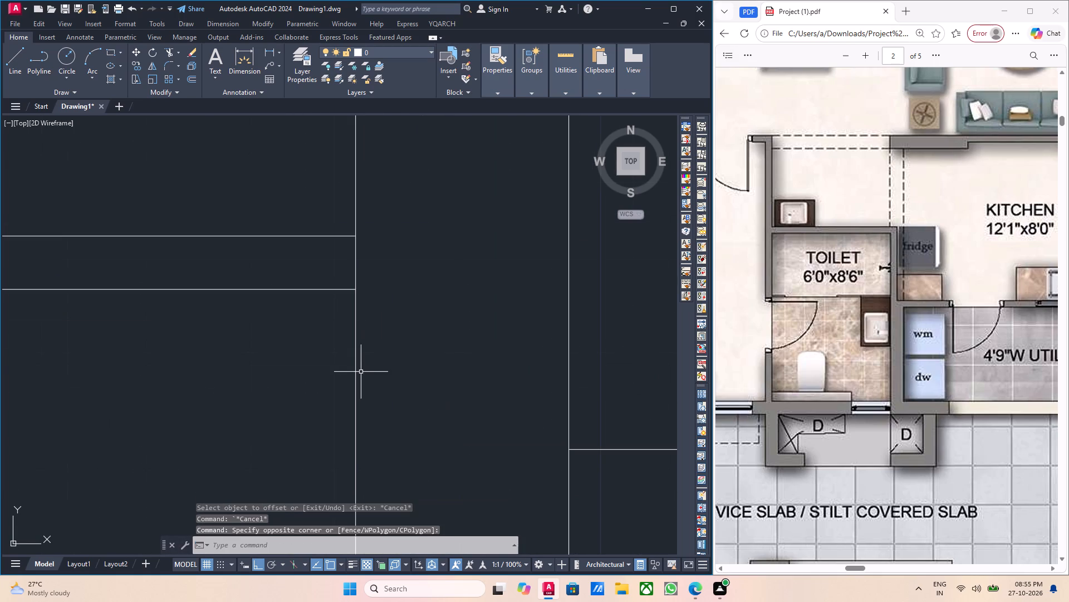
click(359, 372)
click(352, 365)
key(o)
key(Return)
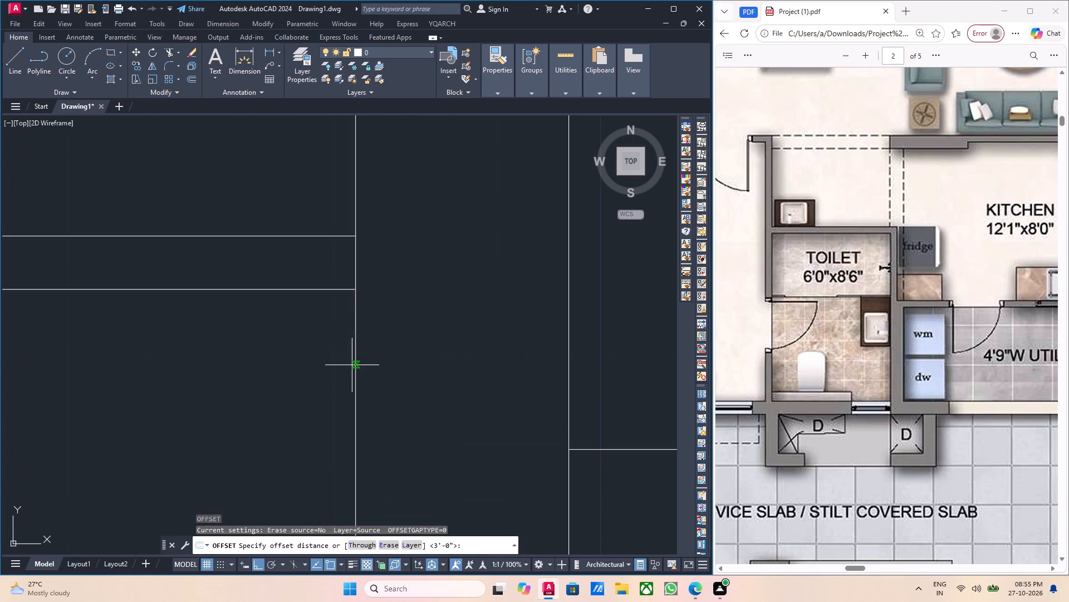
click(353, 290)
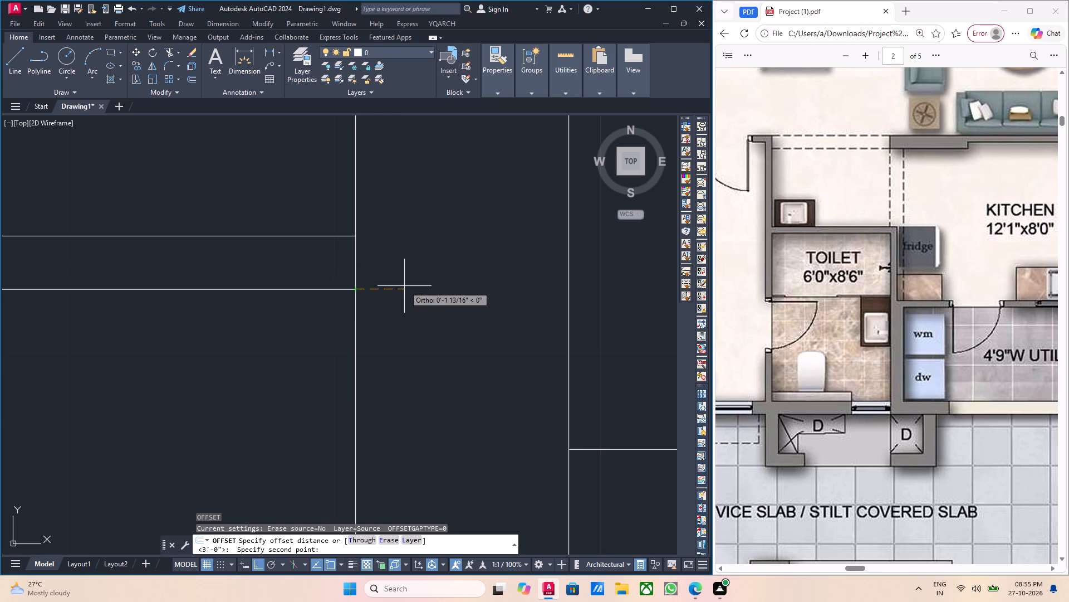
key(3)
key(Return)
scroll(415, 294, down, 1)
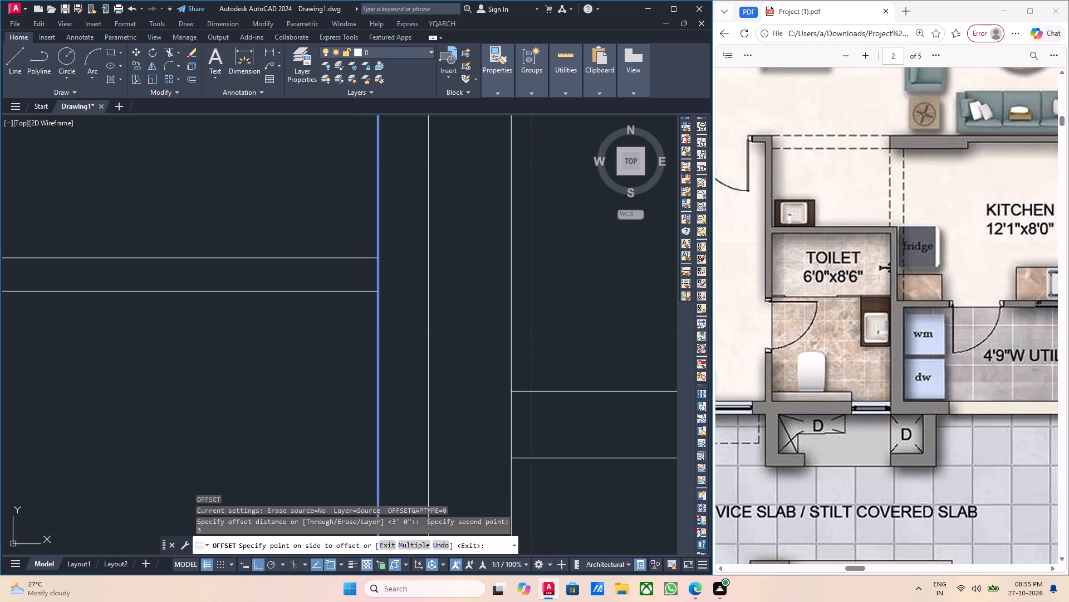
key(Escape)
Compare the toilet, kitchen and utility layout in the PDF plan with the corresponding walls and fixtures in the drawing.
scroll(416, 294, down, 2)
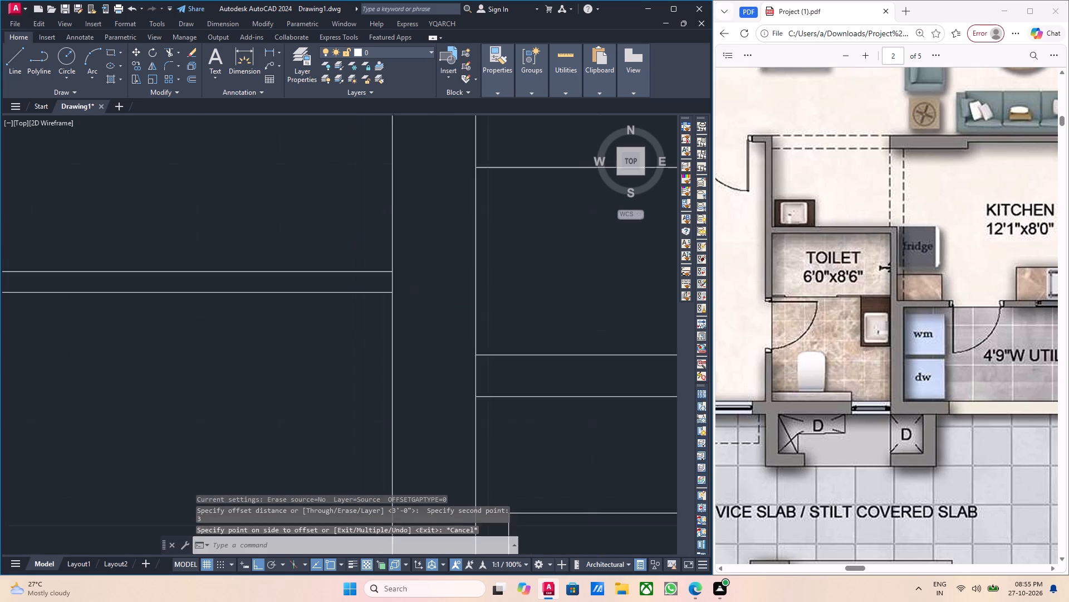
scroll(416, 294, down, 4)
middle_drag(424, 306, 425, 332)
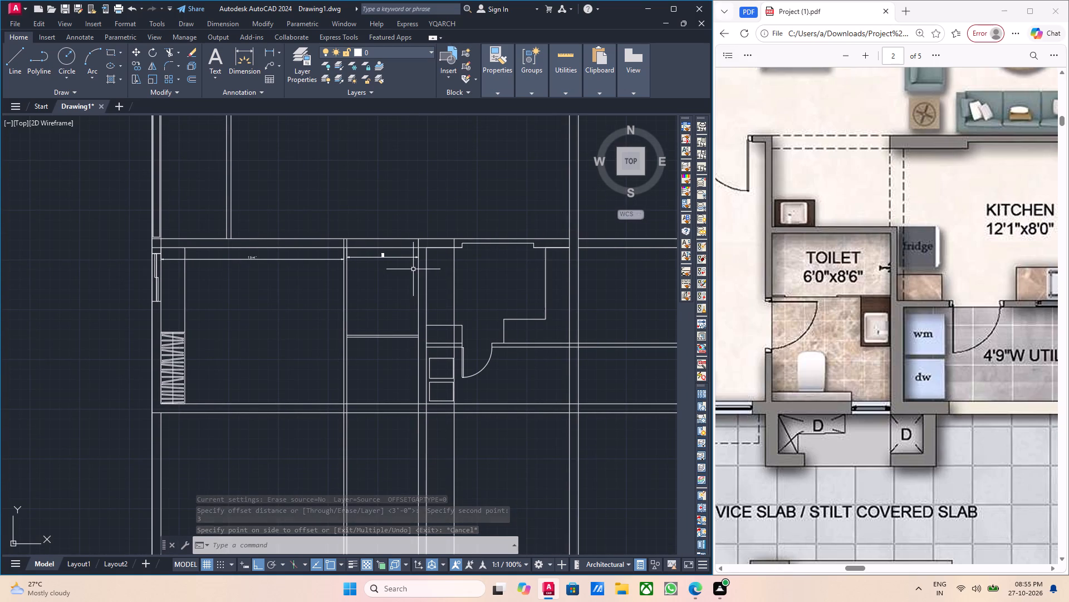
scroll(910, 308, down, 2)
scroll(911, 308, up, 1)
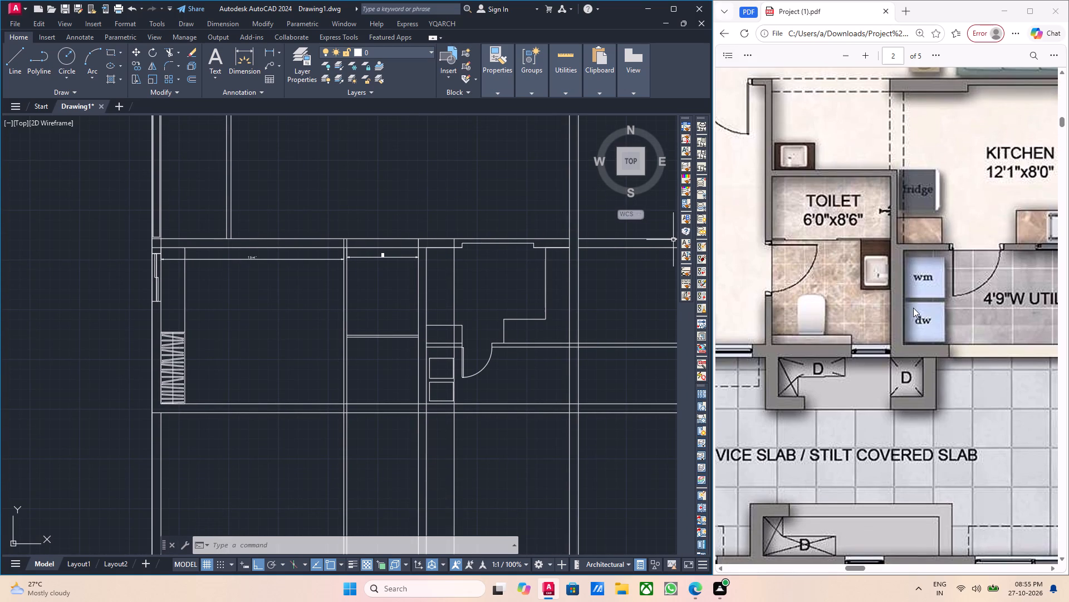
ctrl+scroll(915, 338, up, 2)
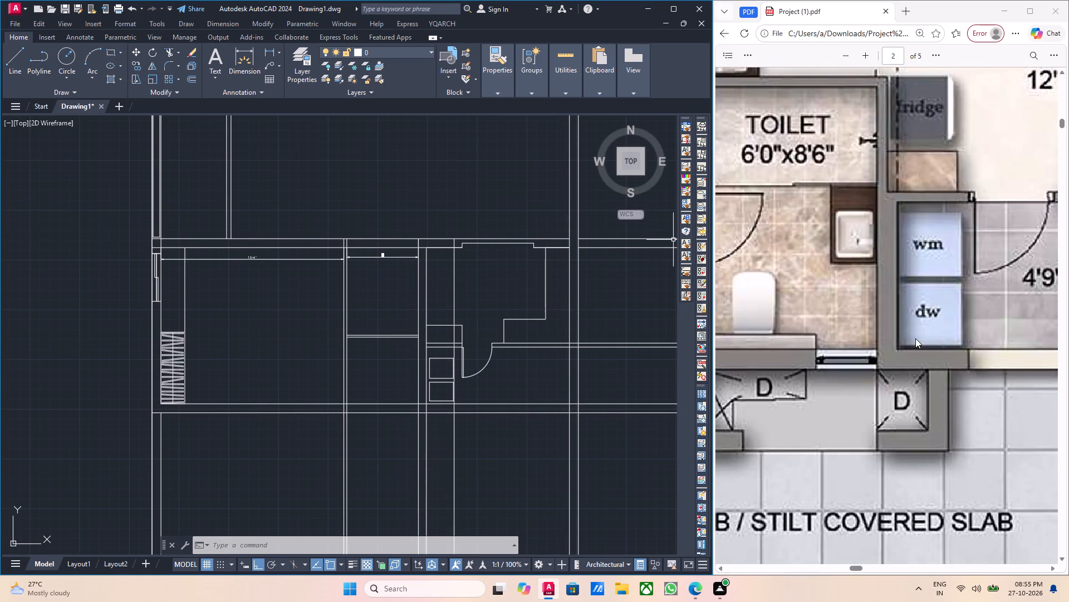
ctrl+scroll(915, 338, down, 4)
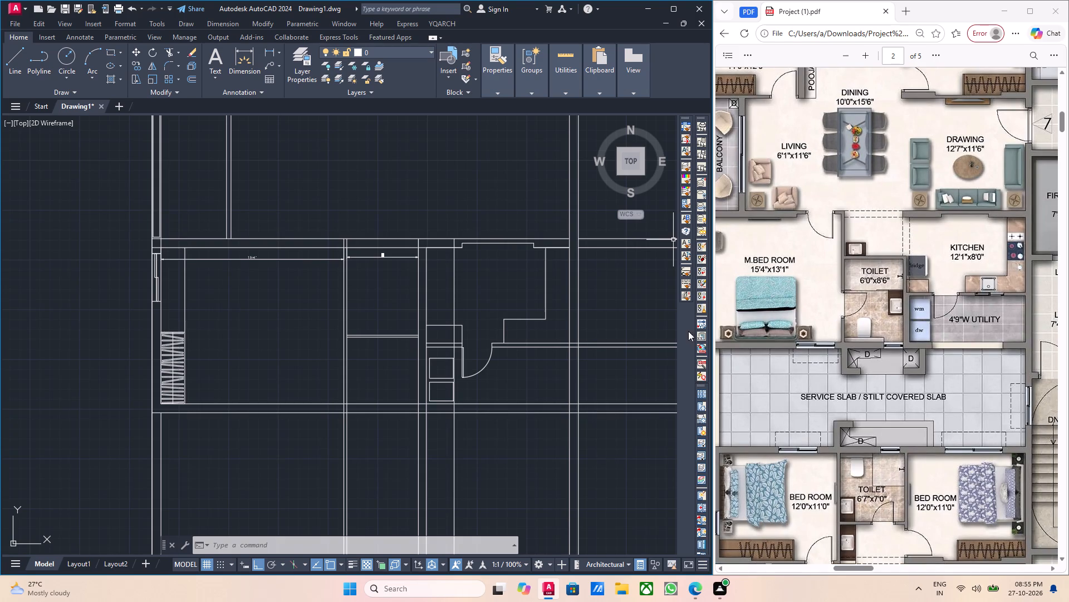
scroll(464, 336, up, 3)
scroll(464, 336, down, 2)
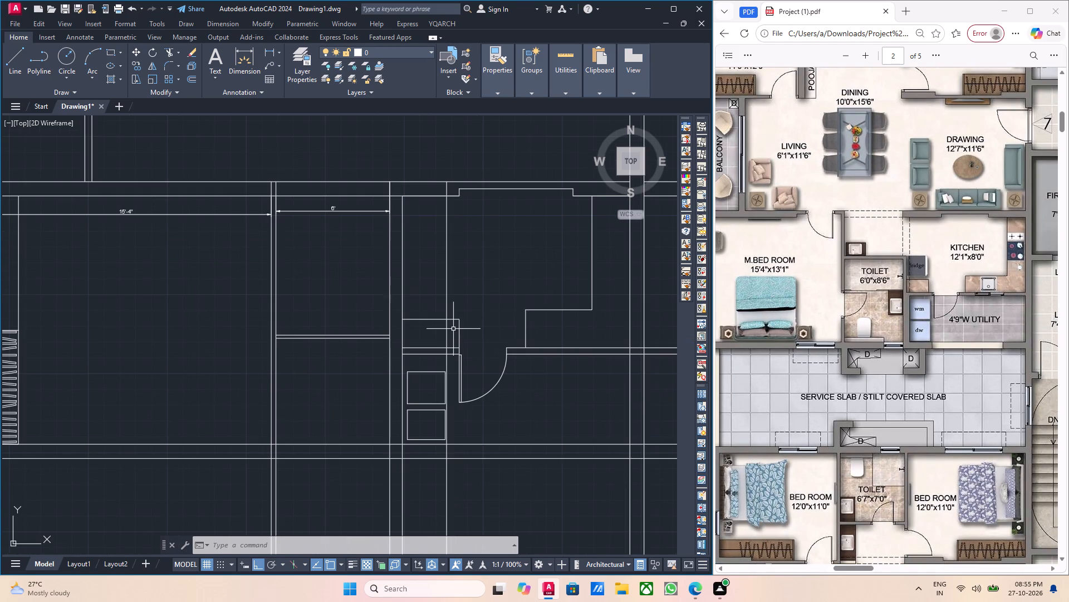
scroll(458, 324, up, 1)
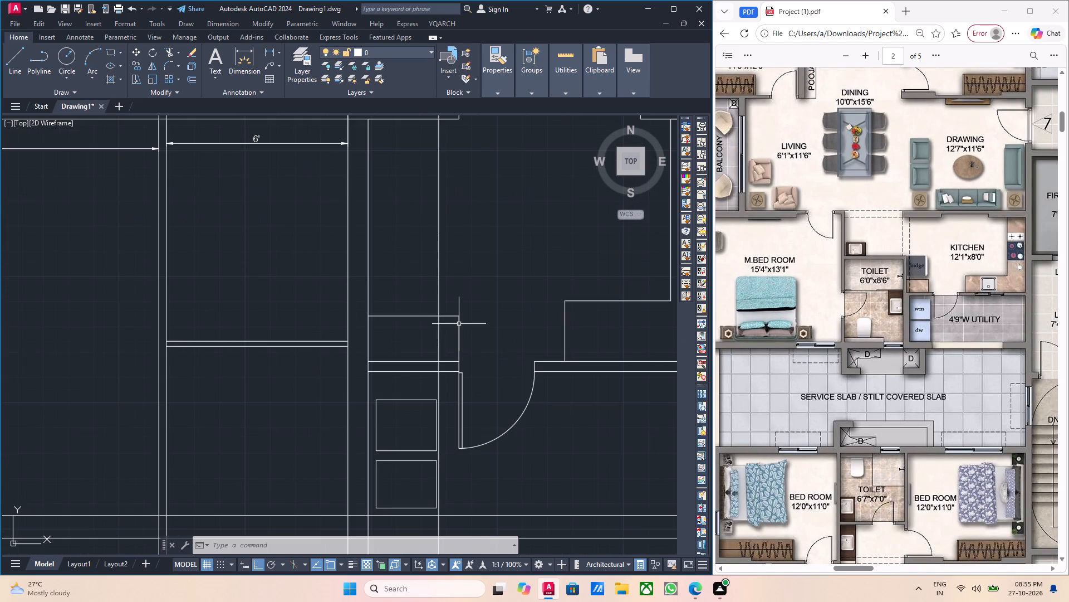
scroll(459, 324, down, 1)
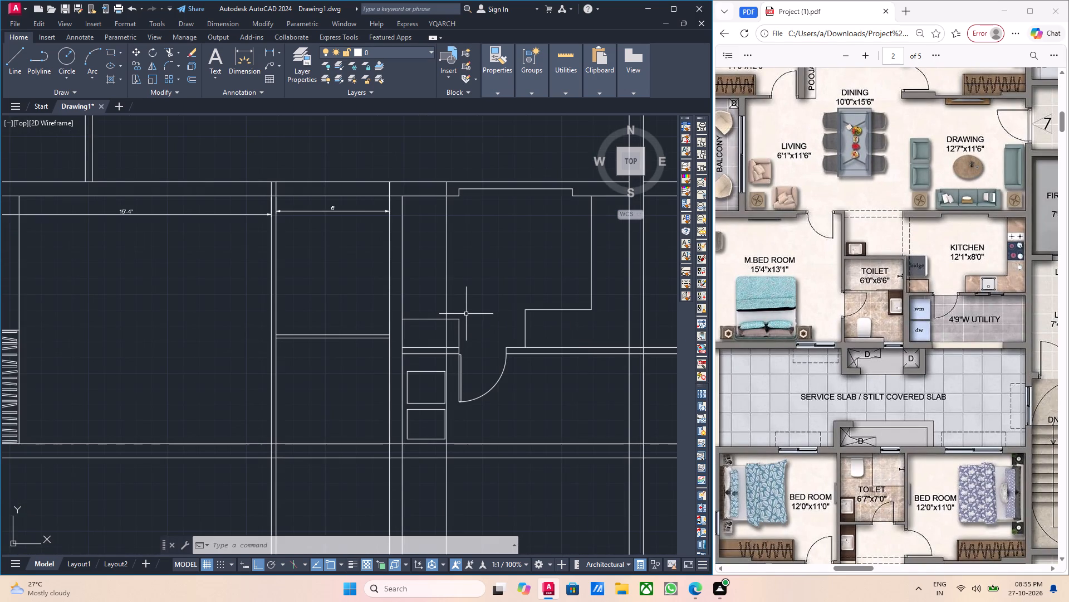
scroll(455, 293, up, 1)
scroll(455, 293, down, 2)
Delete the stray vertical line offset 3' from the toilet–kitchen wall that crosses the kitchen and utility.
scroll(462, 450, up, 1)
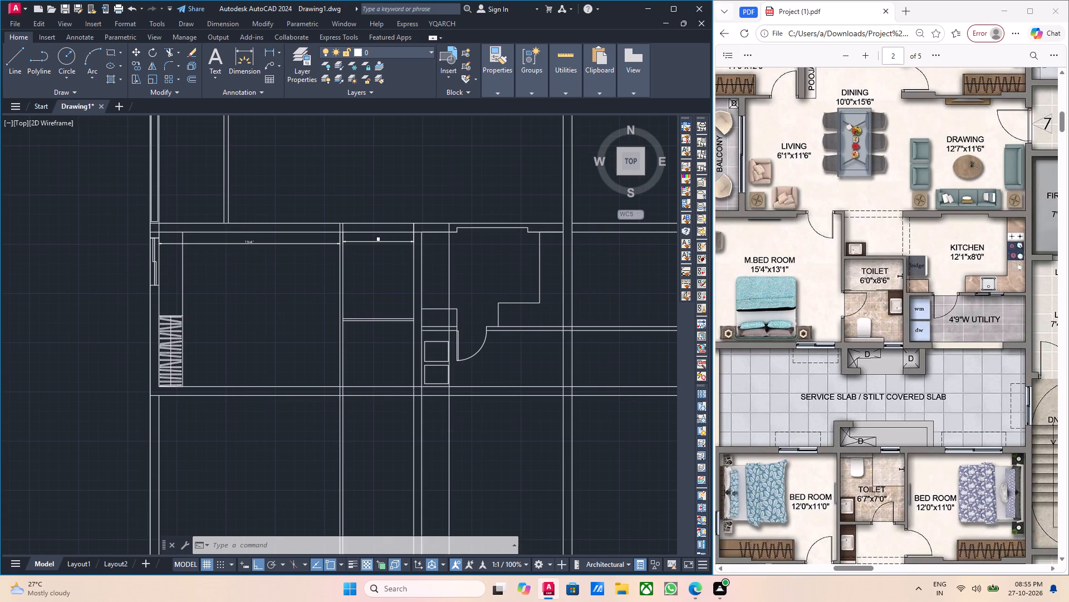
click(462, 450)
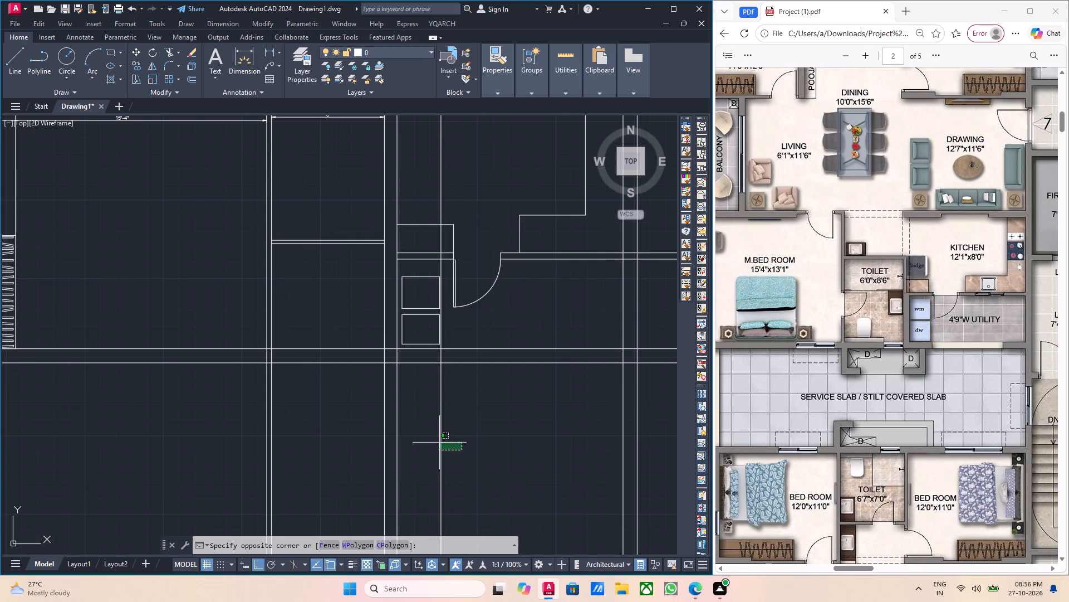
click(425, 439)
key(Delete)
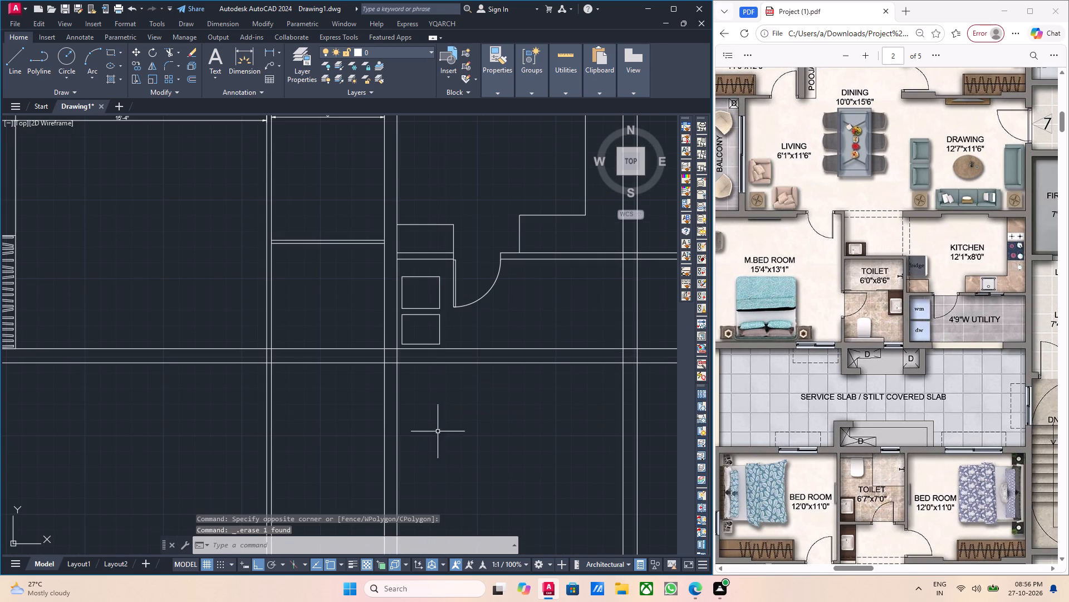
Move the east edge line of the small kitchen counter above the utility wall slightly west, away from the utility door.
middle_drag(457, 436, 484, 484)
middle_drag(514, 402, 543, 450)
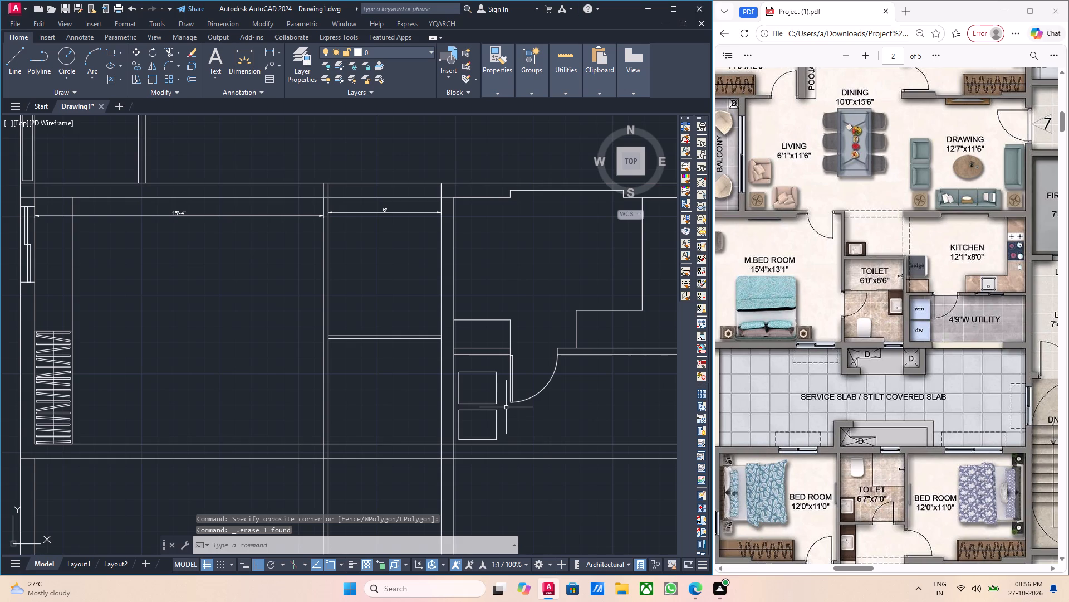
scroll(486, 400, up, 2)
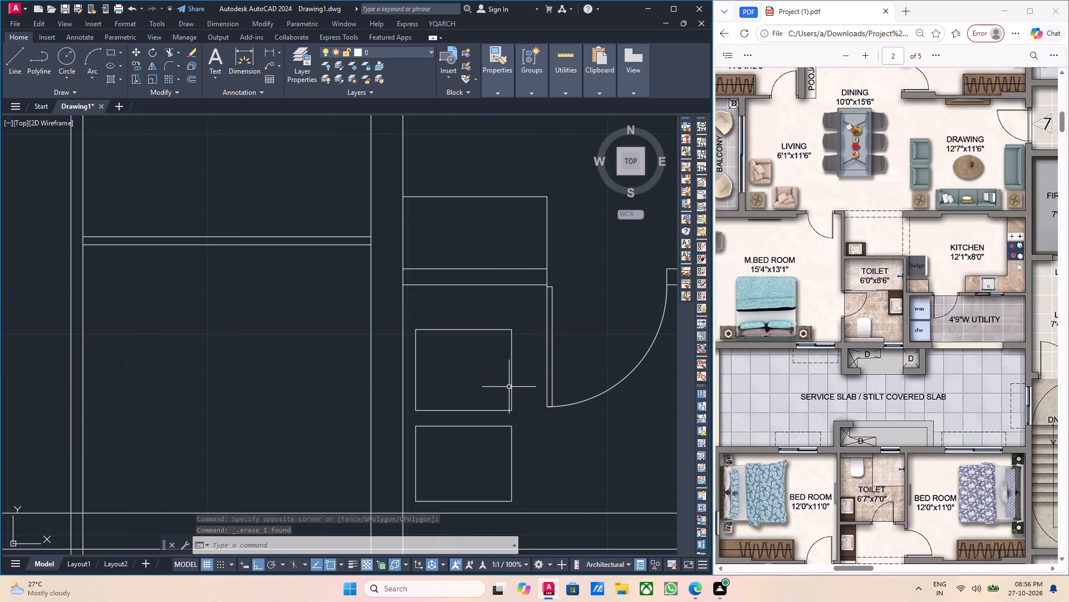
scroll(508, 373, down, 1)
middle_drag(528, 370, 538, 412)
scroll(536, 356, down, 1)
scroll(542, 344, up, 2)
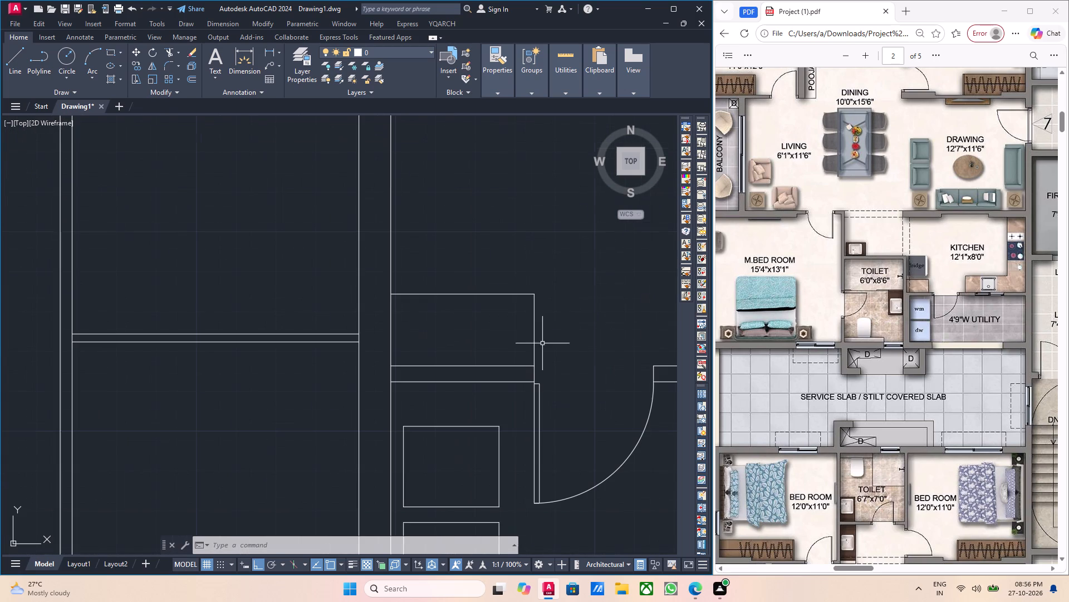
click(542, 342)
click(527, 332)
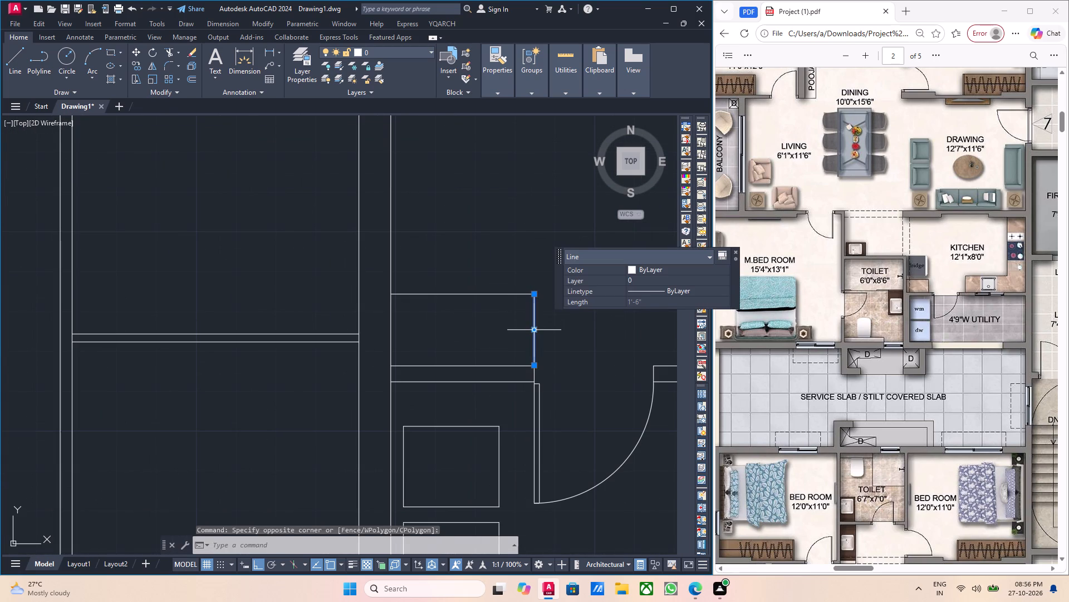
click(534, 331)
click(516, 333)
key(Escape)
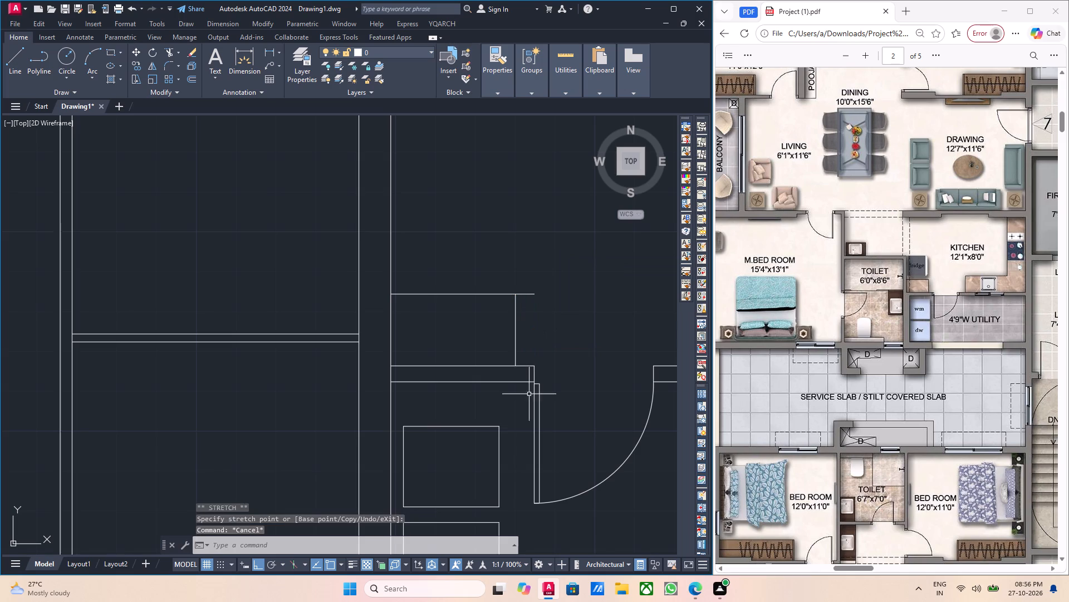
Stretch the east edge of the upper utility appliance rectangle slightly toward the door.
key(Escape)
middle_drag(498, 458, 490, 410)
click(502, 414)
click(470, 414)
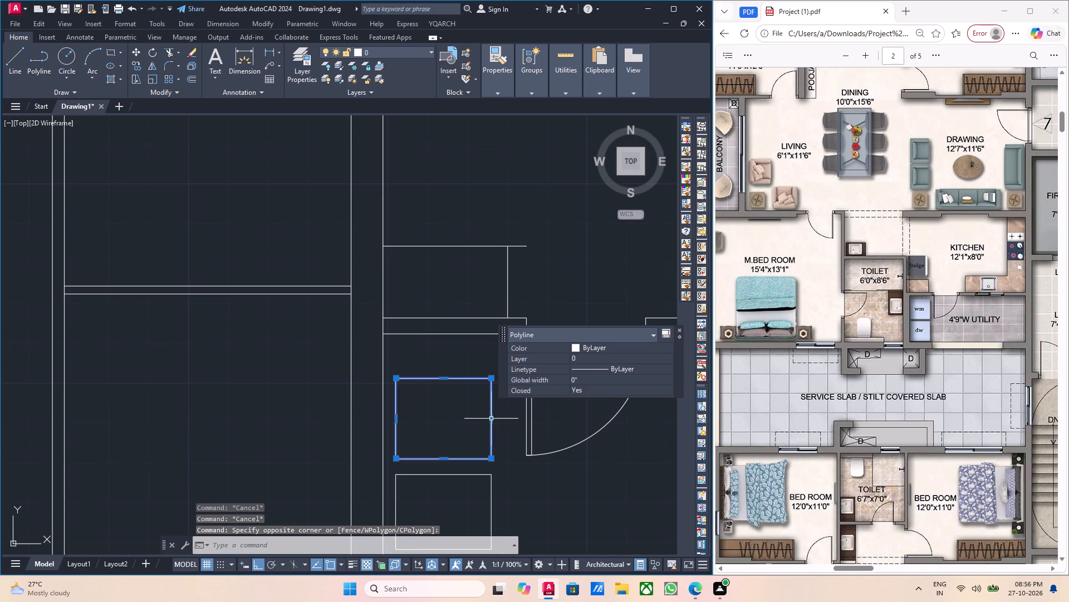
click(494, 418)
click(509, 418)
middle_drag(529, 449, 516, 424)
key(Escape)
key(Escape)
Draw a vertical guide line about 4'-8" long southward from the small kitchen counter's lower east corner, past the appliance rectangles.
key(l)
key(Return)
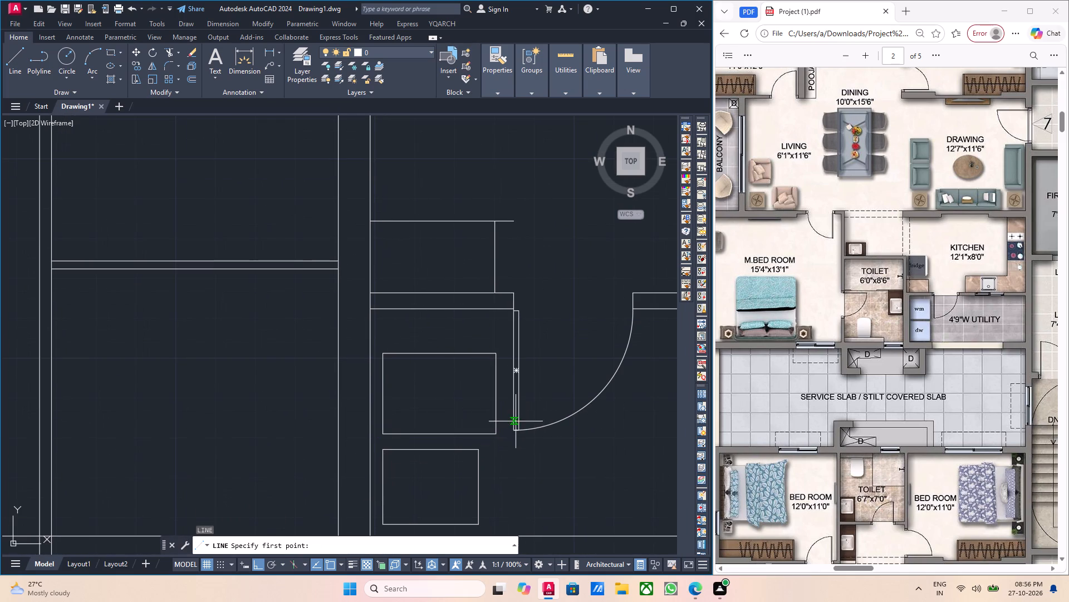
click(495, 295)
middle_drag(516, 449, 489, 378)
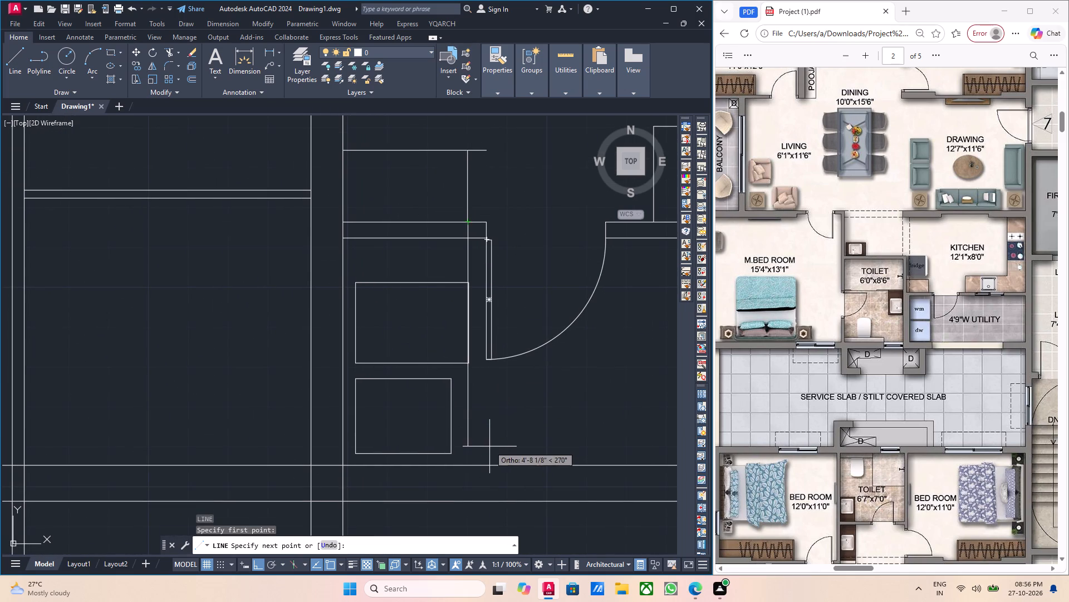
click(489, 447)
key(grave)
middle_drag(500, 439, 518, 472)
key(Escape)
scroll(493, 394, up, 3)
key(Escape)
Stretch the upper appliance rectangle's east edge to align exactly with the vertical guide line.
middle_drag(491, 382, 499, 420)
scroll(477, 371, up, 2)
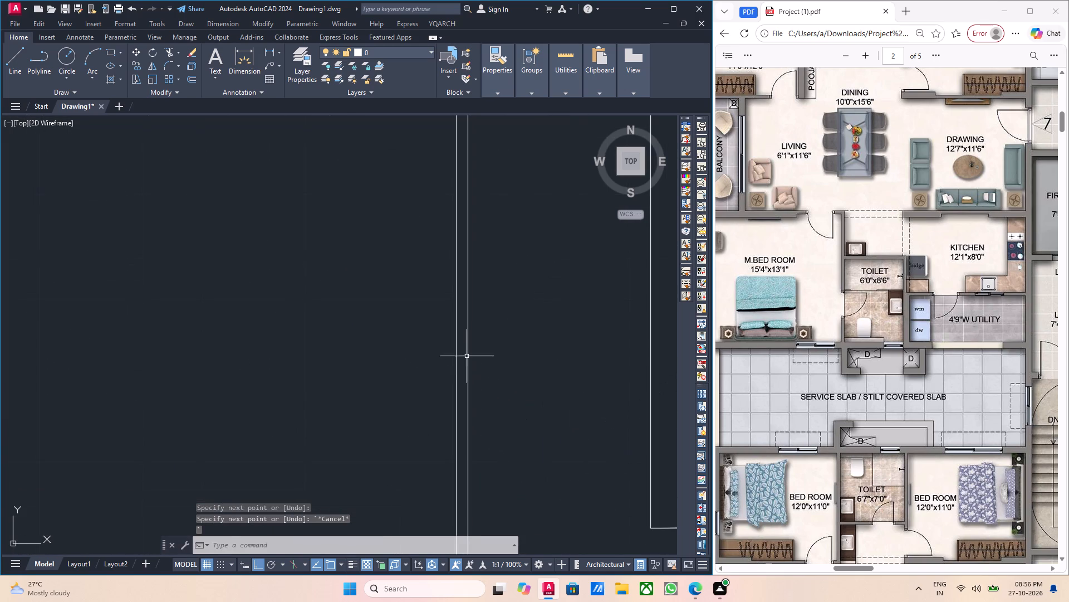
click(470, 347)
click(465, 342)
scroll(496, 365, down, 2)
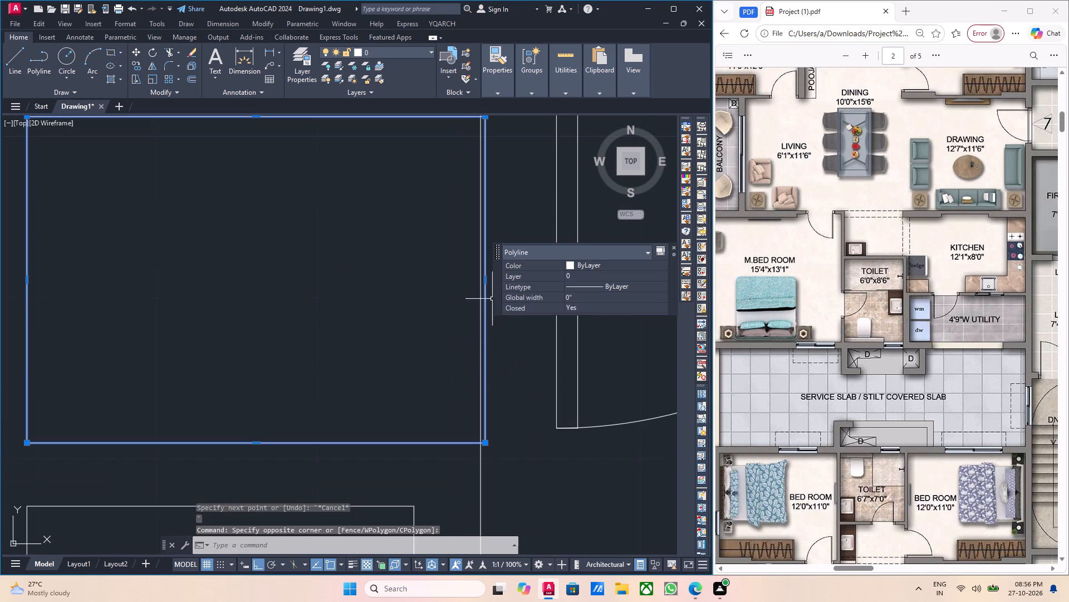
click(485, 280)
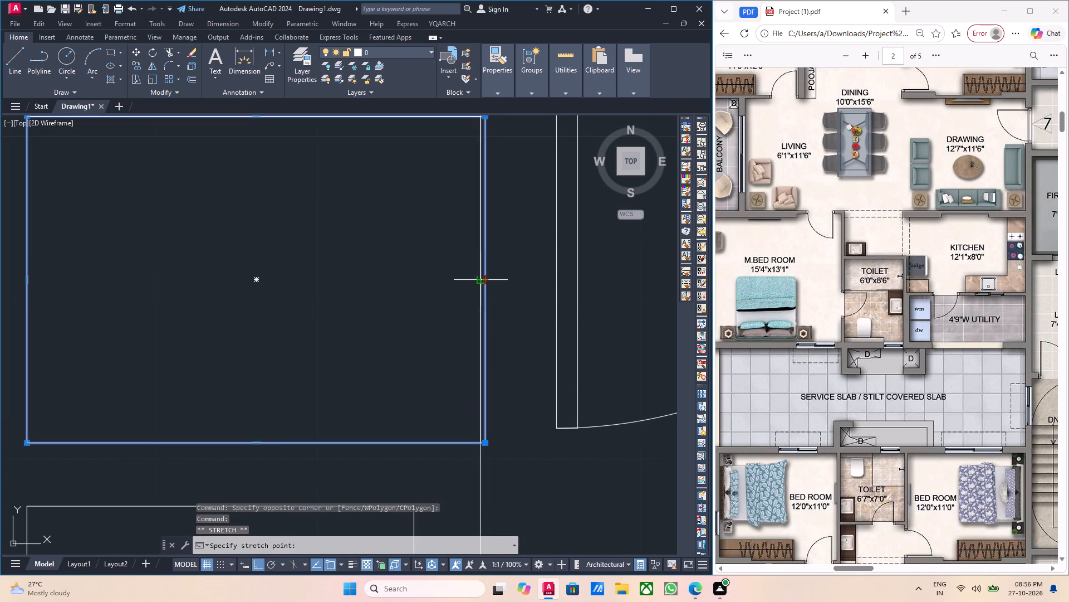
click(479, 280)
key(Escape)
Stretch the lower appliance rectangle's east edge out to the same vertical guide line.
scroll(488, 283, down, 2)
middle_drag(501, 362, 484, 307)
scroll(430, 380, up, 2)
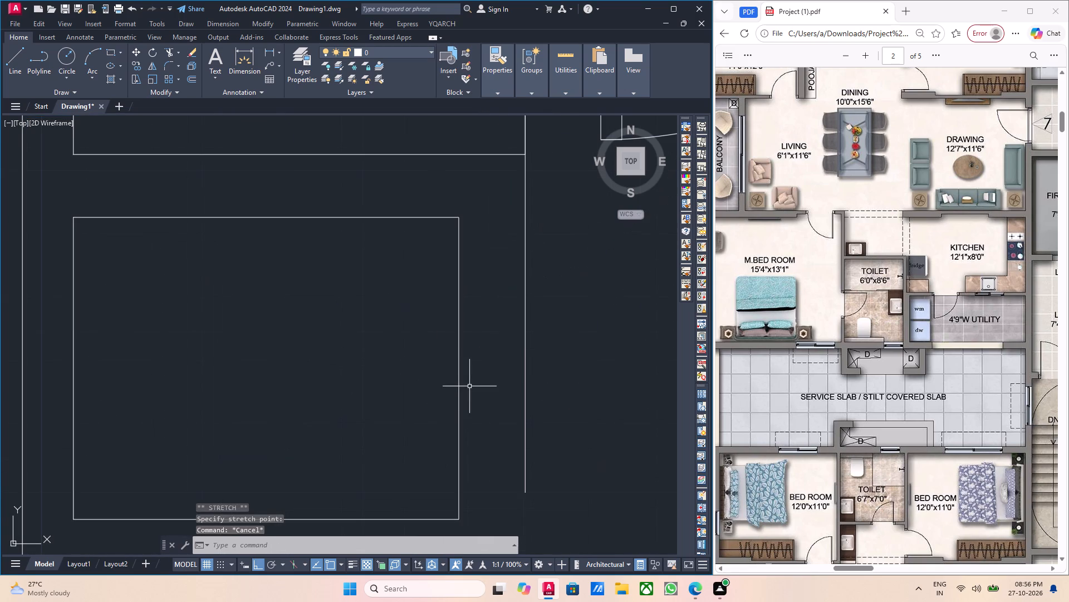
drag(473, 388, 457, 384)
click(433, 377)
click(461, 369)
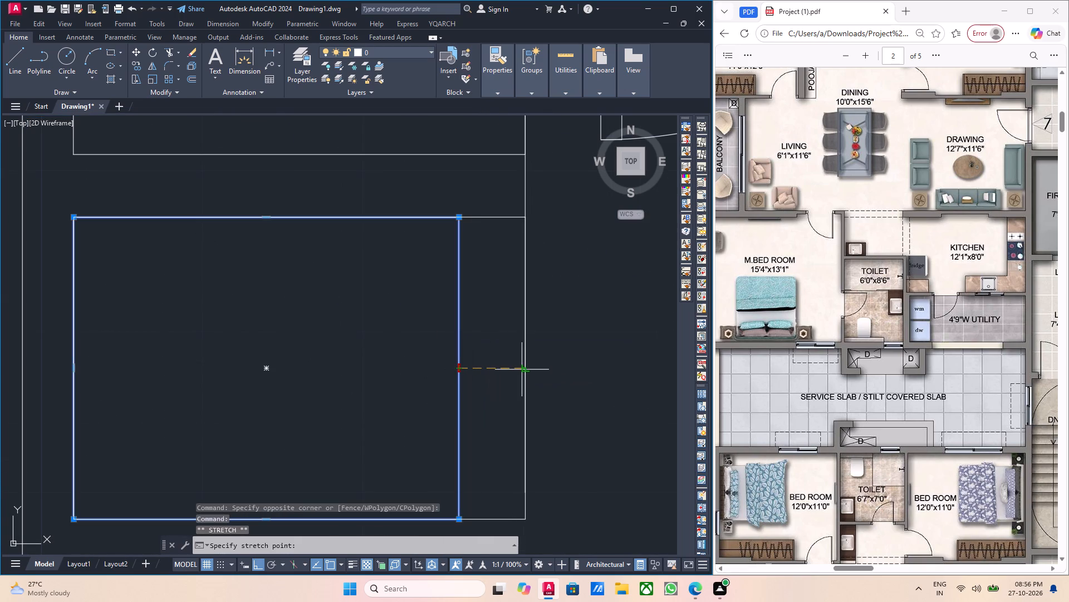
click(523, 370)
key(Escape)
scroll(523, 370, down, 3)
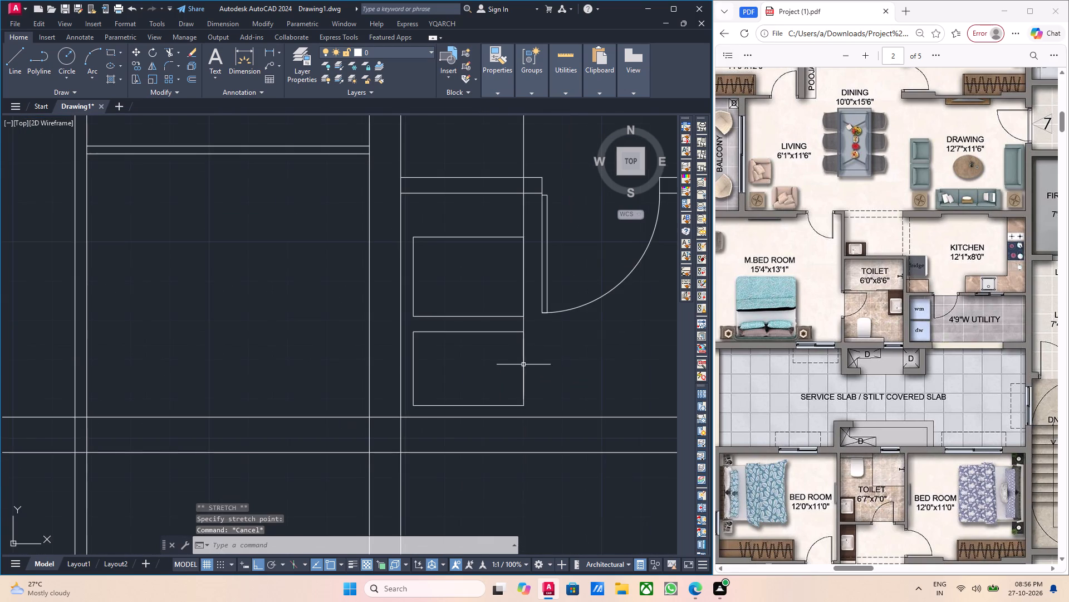
Trim the overhang of the small kitchen counter's north line beyond its east edge.
middle_drag(547, 375, 554, 430)
middle_drag(557, 347, 566, 392)
middle_drag(555, 243, 557, 273)
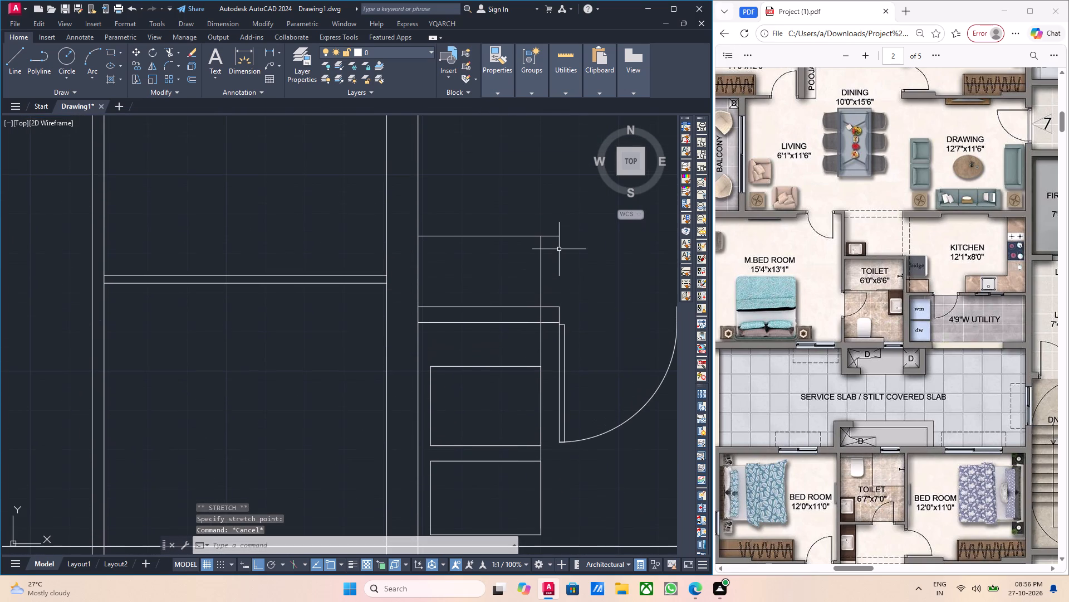
text(tr)
key(Return)
scroll(562, 247, up, 2)
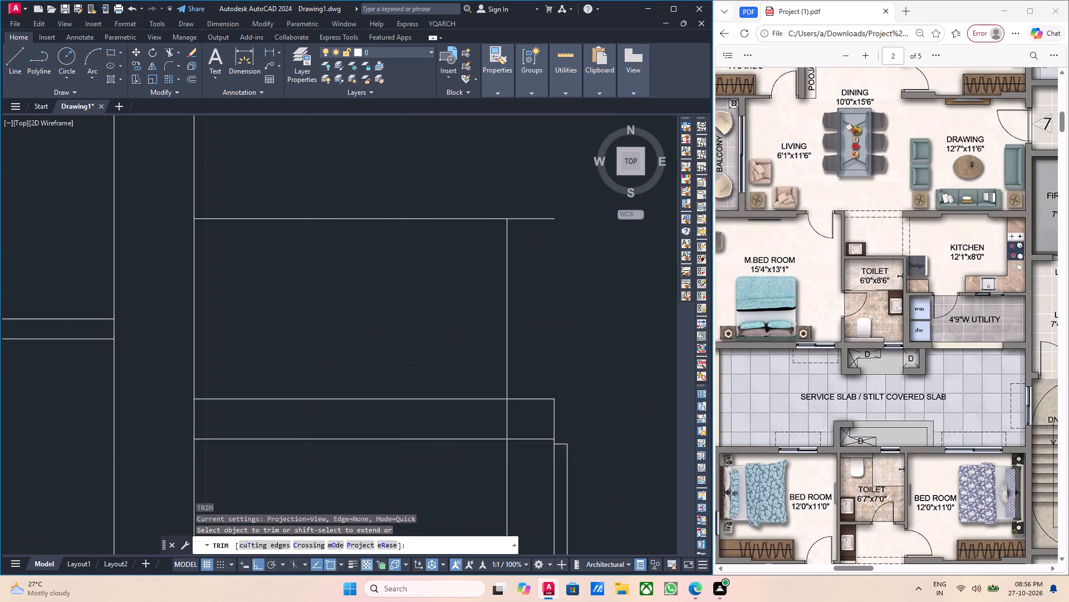
drag(562, 246, 557, 239)
click(527, 214)
scroll(563, 258, down, 2)
middle_drag(567, 323, 519, 239)
key(Escape)
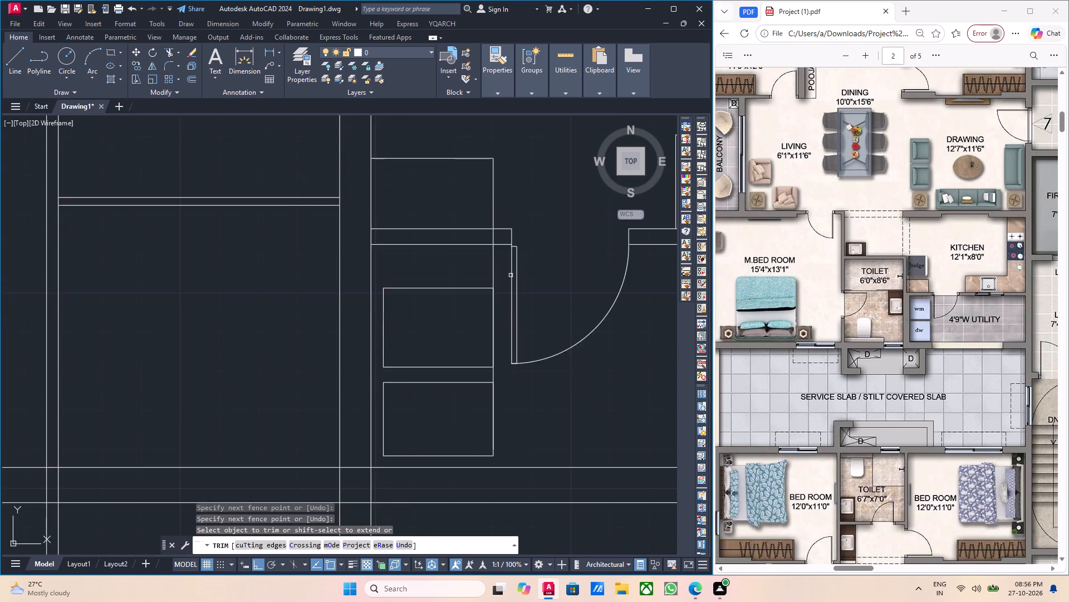
Delete the vertical guide line running from the small kitchen counter through the utility.
scroll(499, 269, up, 2)
click(499, 269)
key(Escape)
key(Escape)
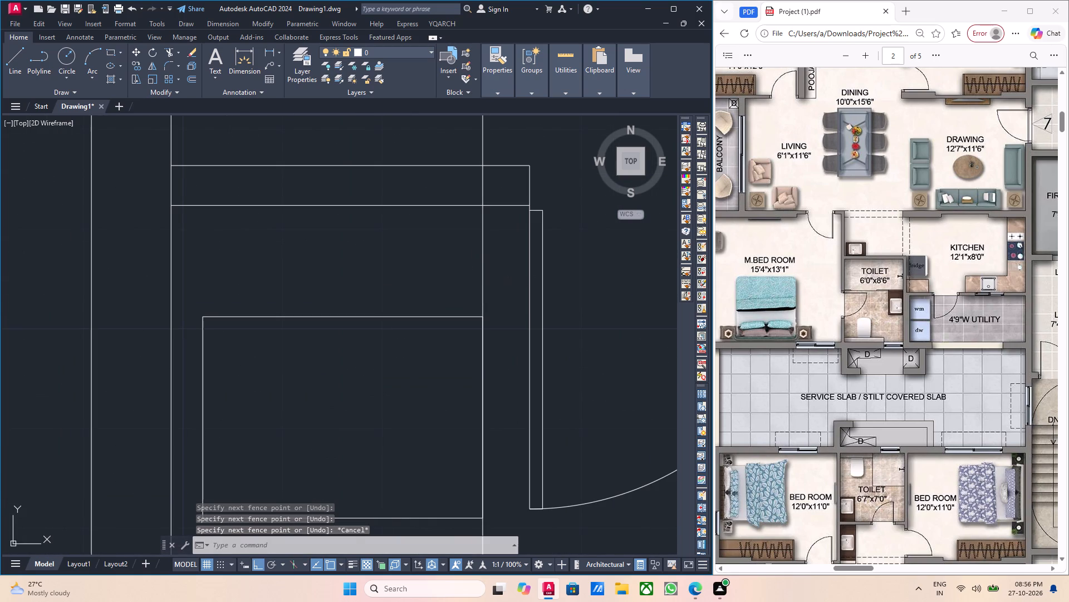
key(Escape)
click(507, 278)
click(467, 273)
key(Delete)
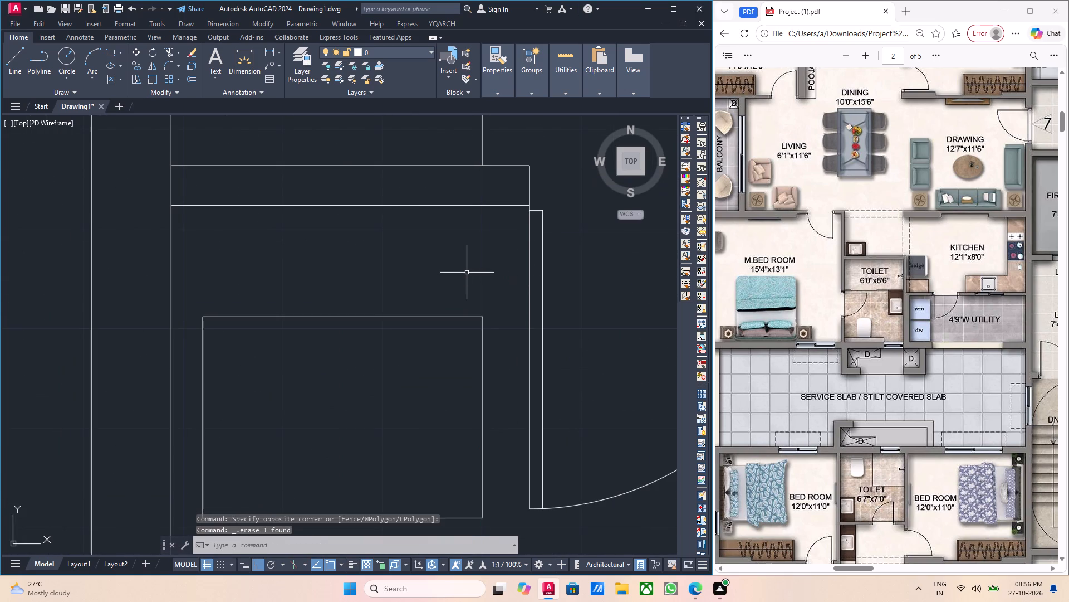
Nudge both utility appliance rectangles slightly north toward the kitchen–utility wall.
scroll(476, 273, down, 2)
middle_drag(483, 275, 486, 288)
middle_drag(504, 319, 511, 337)
scroll(507, 331, down, 2)
middle_drag(510, 346, 513, 356)
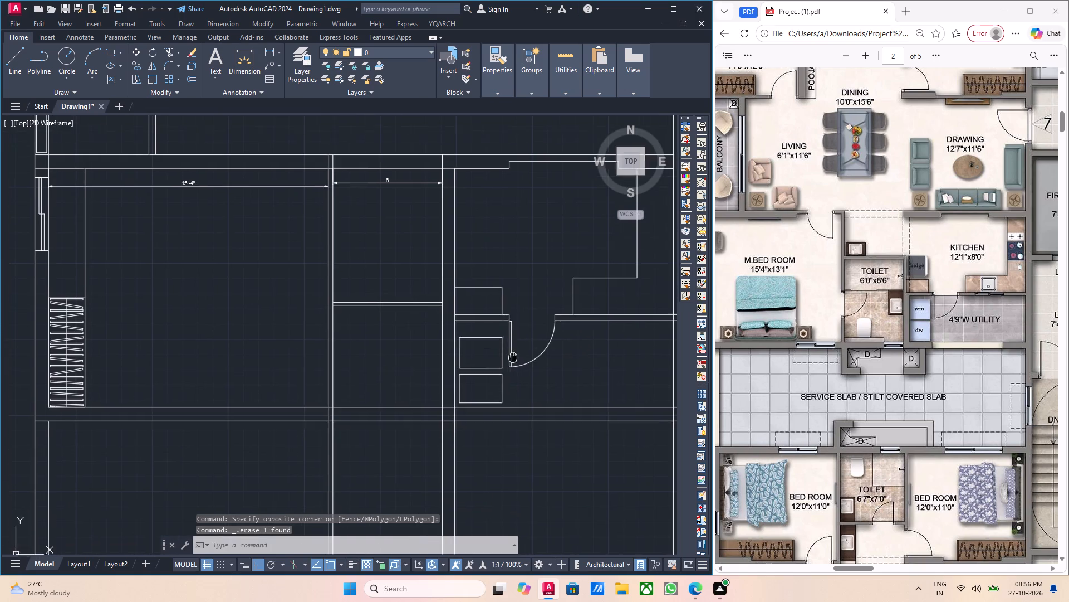
middle_drag(513, 356, 514, 371)
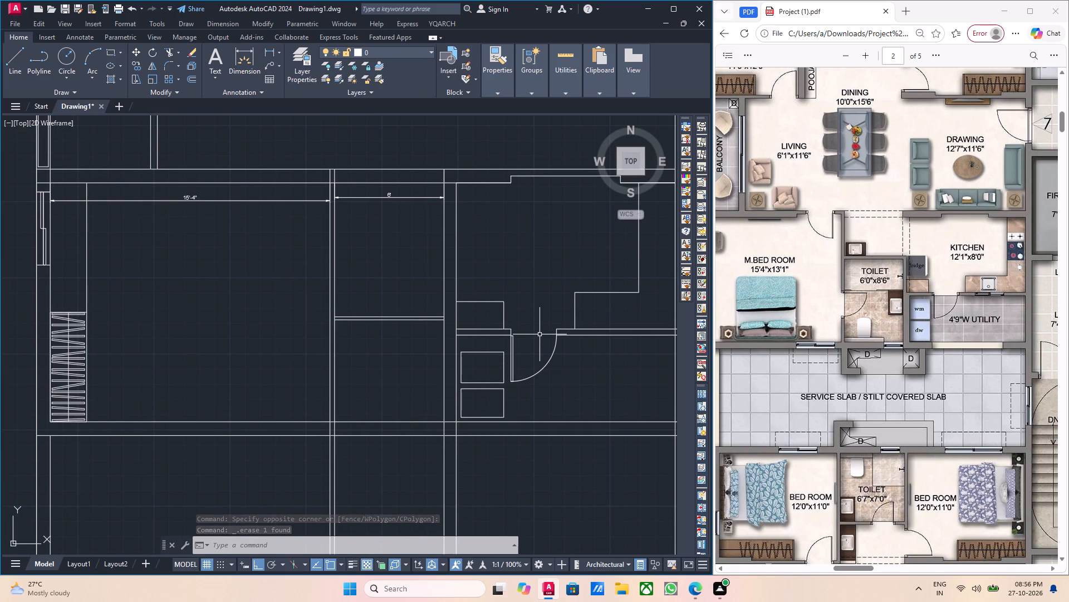
scroll(504, 393, up, 2)
drag(507, 404, 508, 404)
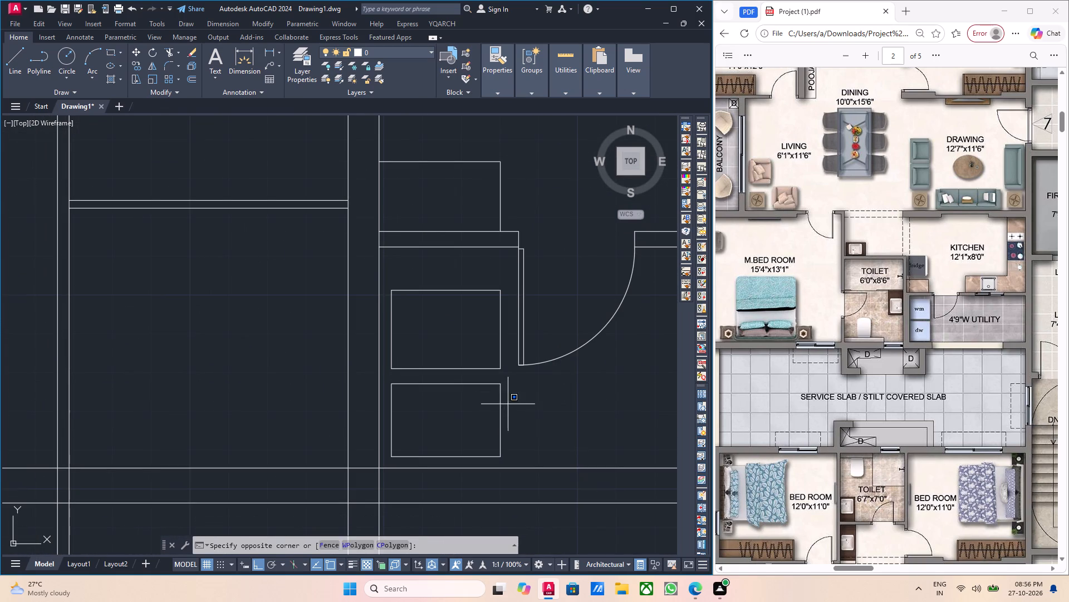
drag(508, 404, 507, 399)
click(469, 331)
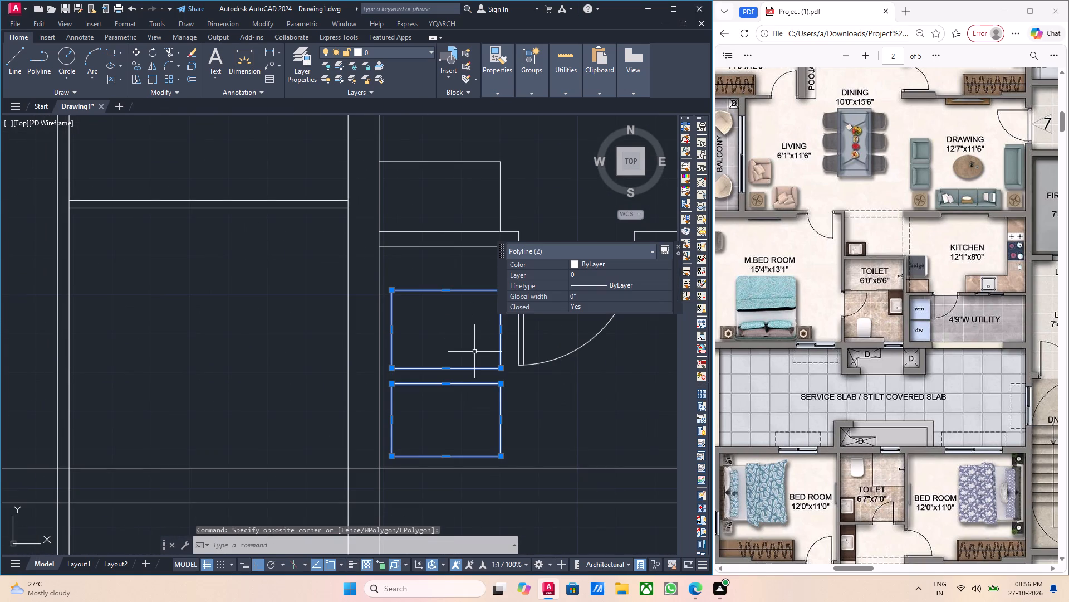
key(ctrl+Up)
key(ctrl+Up)
key(ctrl+Up)
key(ctrl+Up)
key(ctrl+Up)
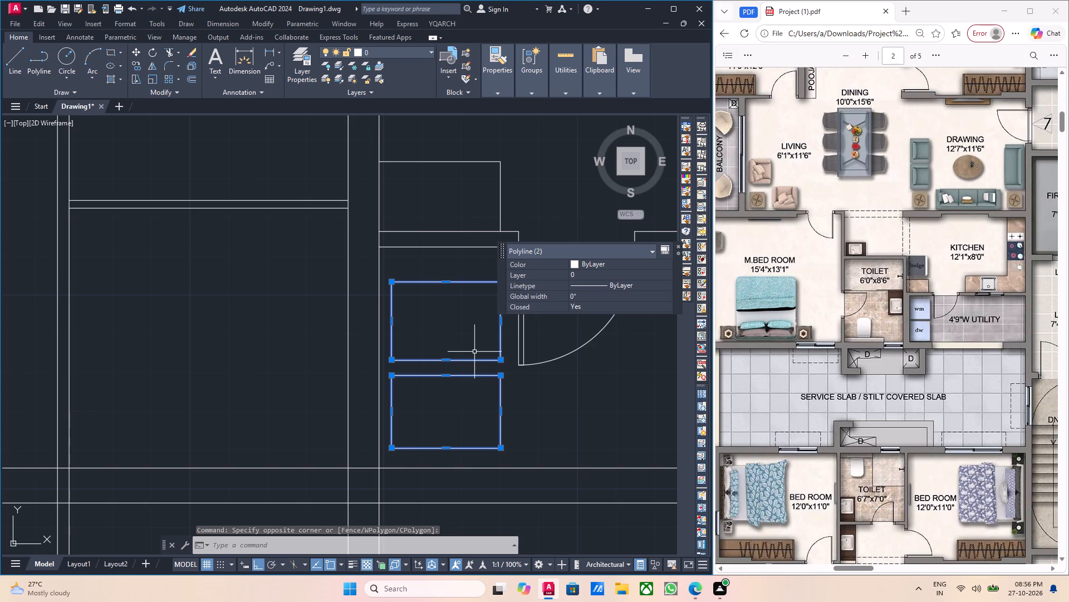
key(Escape)
Nudge the two appliance rectangles further north, bringing the upper one close to the kitchen–utility wall.
scroll(474, 352, down, 2)
middle_drag(488, 358, 472, 366)
scroll(459, 374, up, 2)
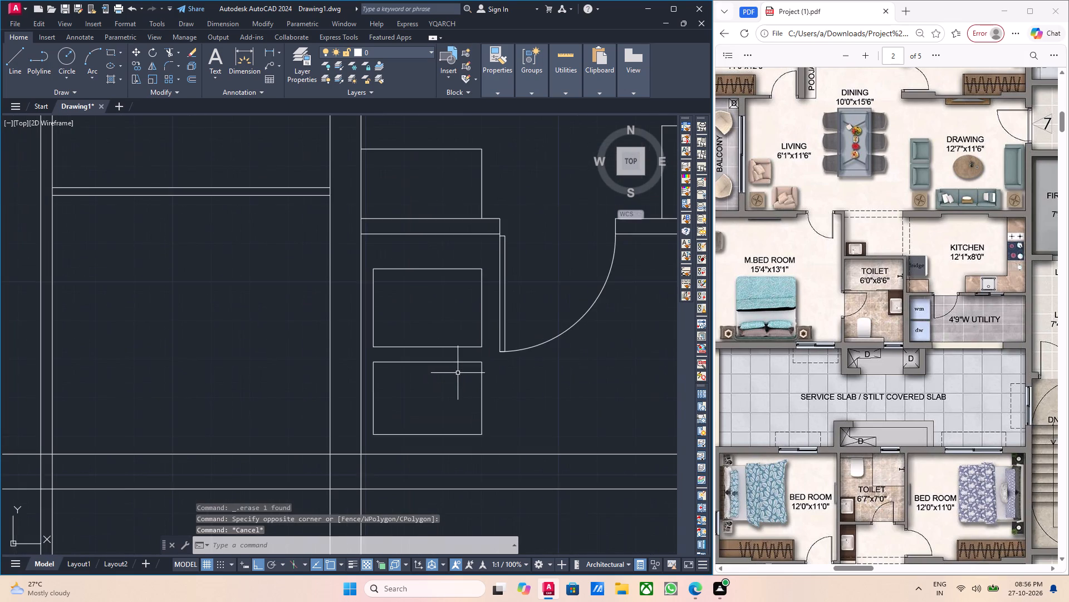
scroll(457, 371, up, 1)
scroll(454, 370, down, 1)
middle_drag(455, 377, 440, 353)
middle_drag(454, 373, 443, 350)
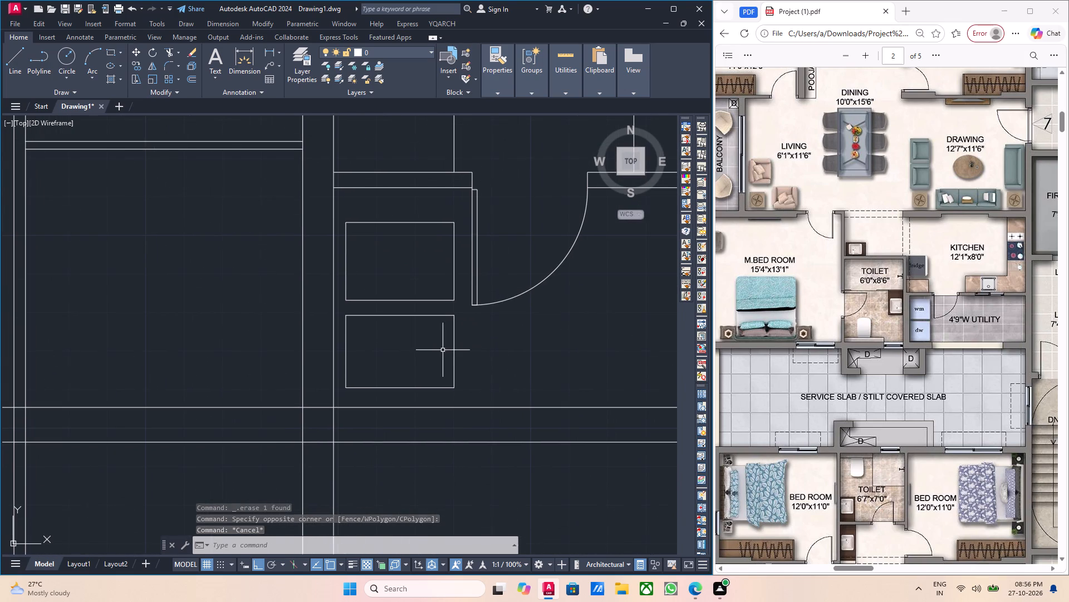
key(ctrl+Up)
key(ctrl+Up)
key(ctrl+Up)
key(ctrl+Up)
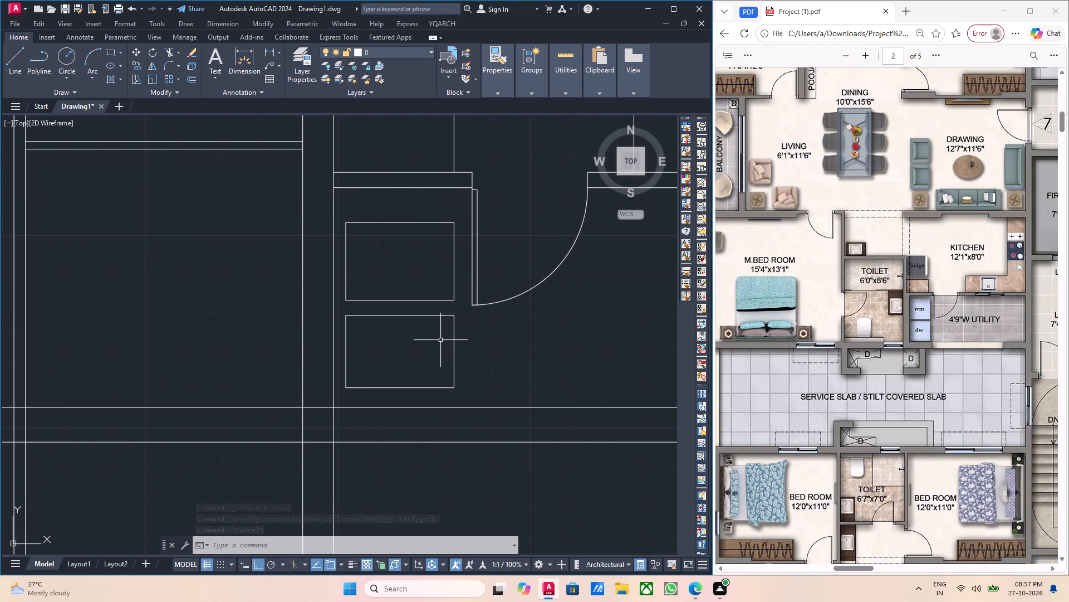
key(ctrl+Up)
key(ctrl+Up)
drag(471, 357, 456, 345)
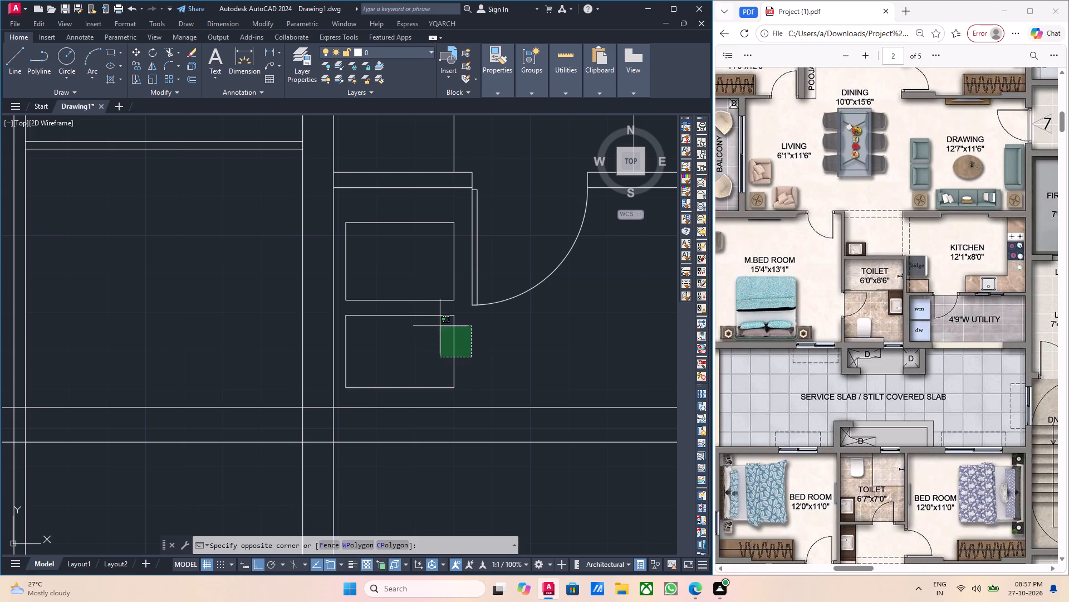
click(403, 292)
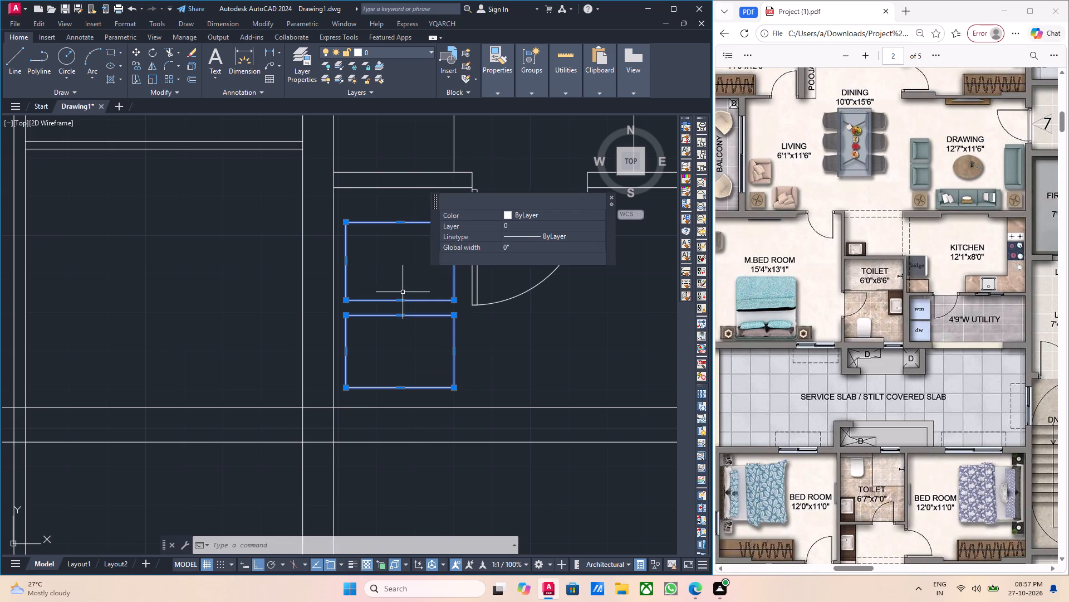
key(ctrl+Up)
key(ctrl+Up)
key(ctrl+Up)
key(ctrl+Up)
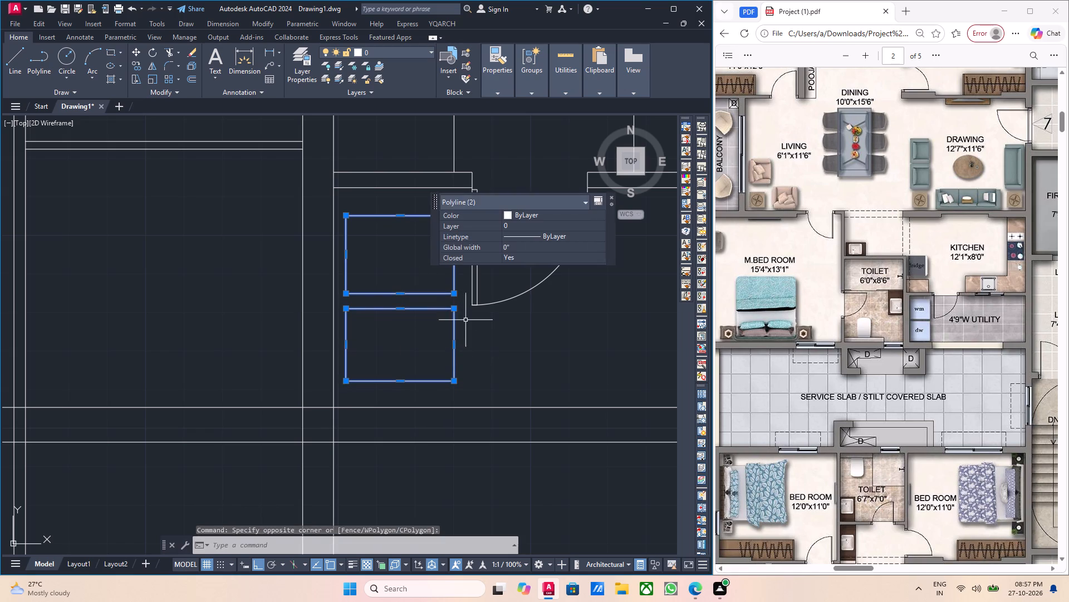
key(ctrl+Up)
key(ctrl+Up)
key(ctrl+Up)
key(ctrl+Up)
key(ctrl+Up)
key(ctrl+Up)
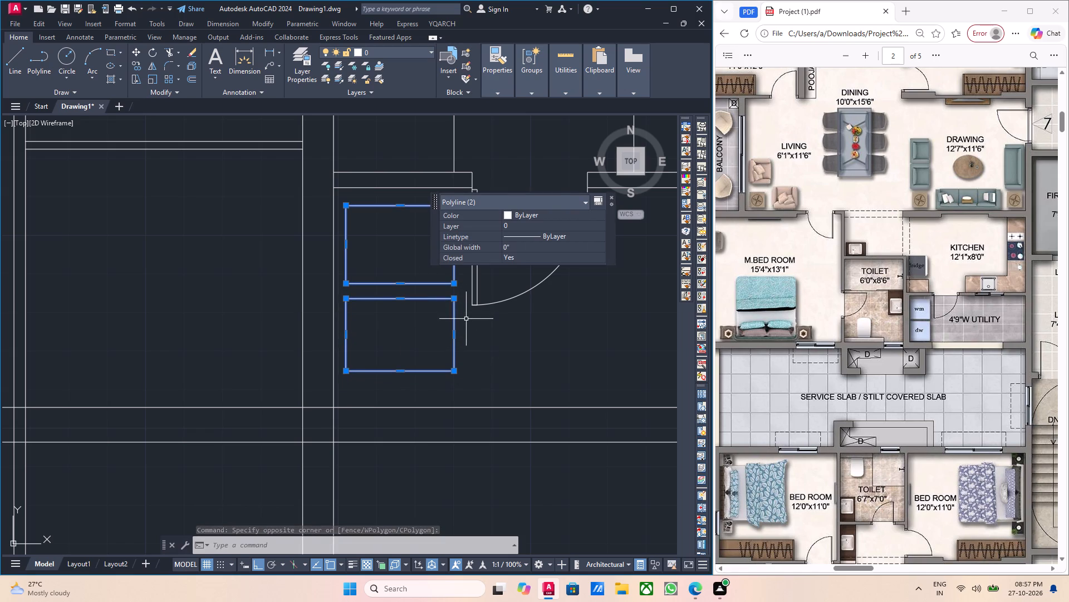
key(Escape)
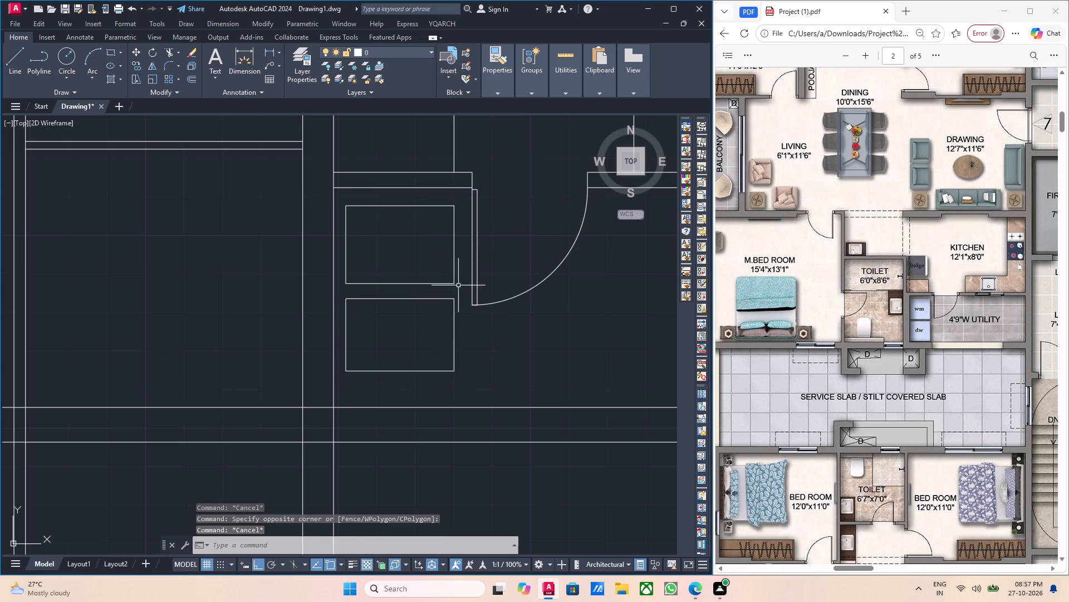
Copy the upper appliance rectangle from its northwest corner to the lower rectangle's northwest corner.
click(459, 285)
click(449, 280)
text(co)
key(Return)
click(345, 206)
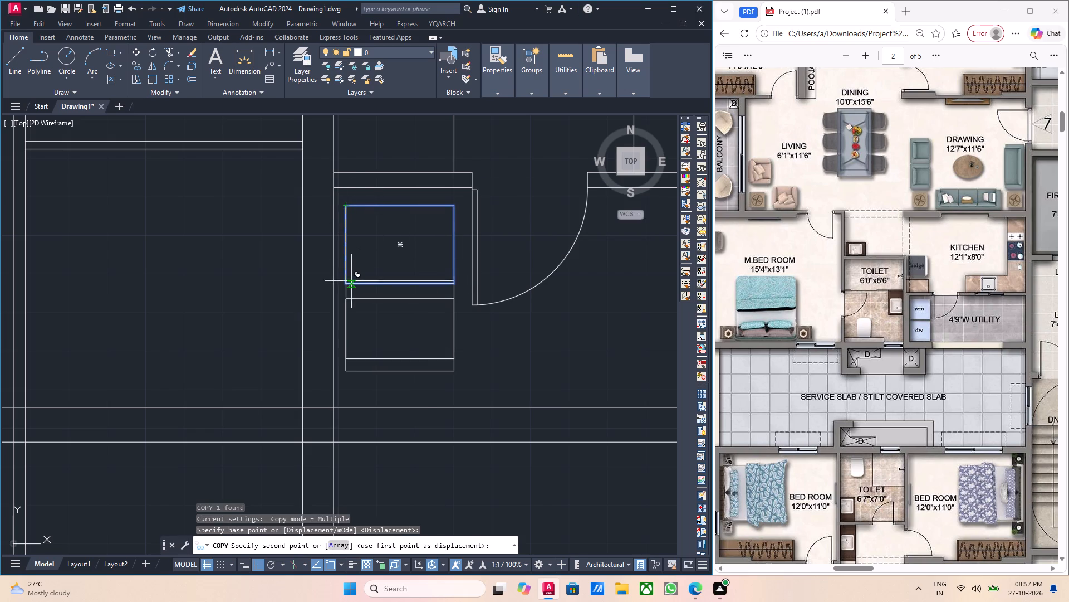
click(347, 302)
key(Escape)
Delete the original, shorter lower appliance rectangle beneath the new copy.
scroll(425, 372, up, 2)
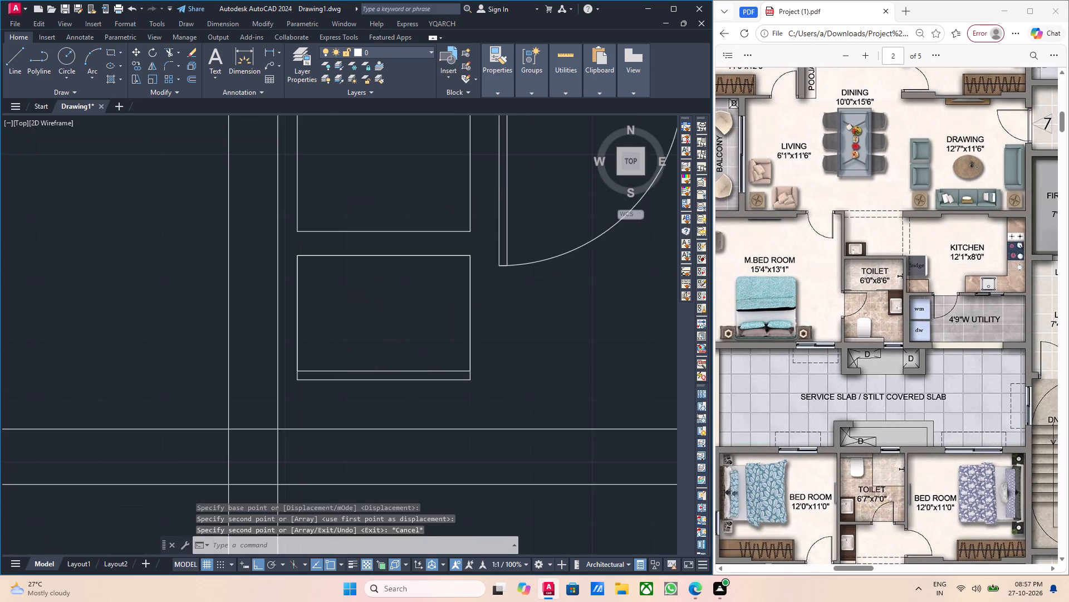
click(428, 372)
key(Delete)
scroll(420, 359, down, 3)
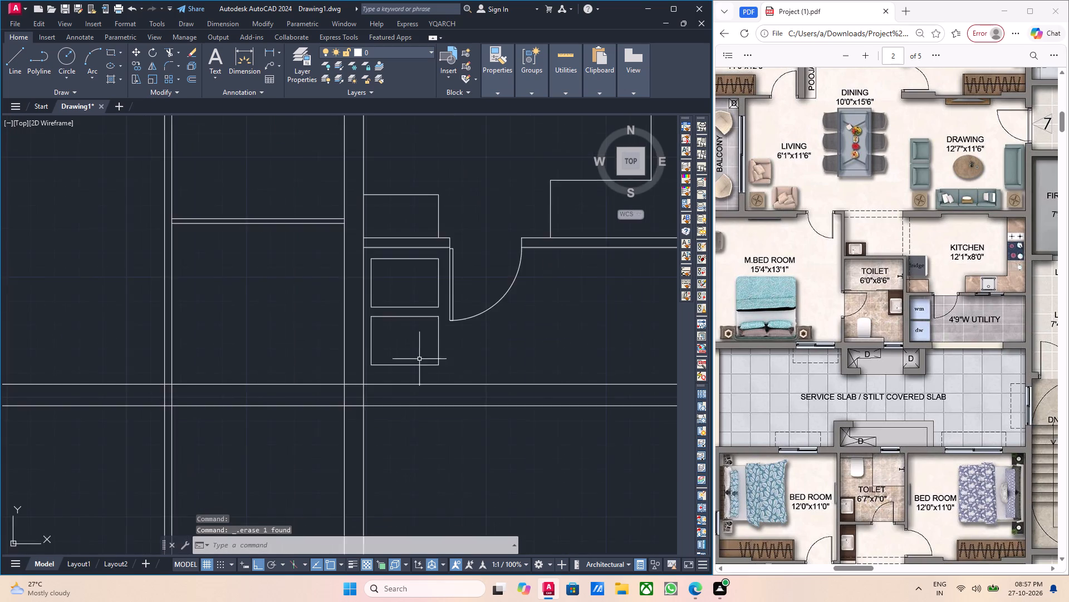
Look over the utility and kitchen area in the context of the whole apartment plan.
middle_drag(431, 371, 440, 408)
middle_drag(475, 380, 464, 391)
middle_drag(503, 394, 488, 399)
middle_drag(526, 394, 480, 401)
key(Escape)
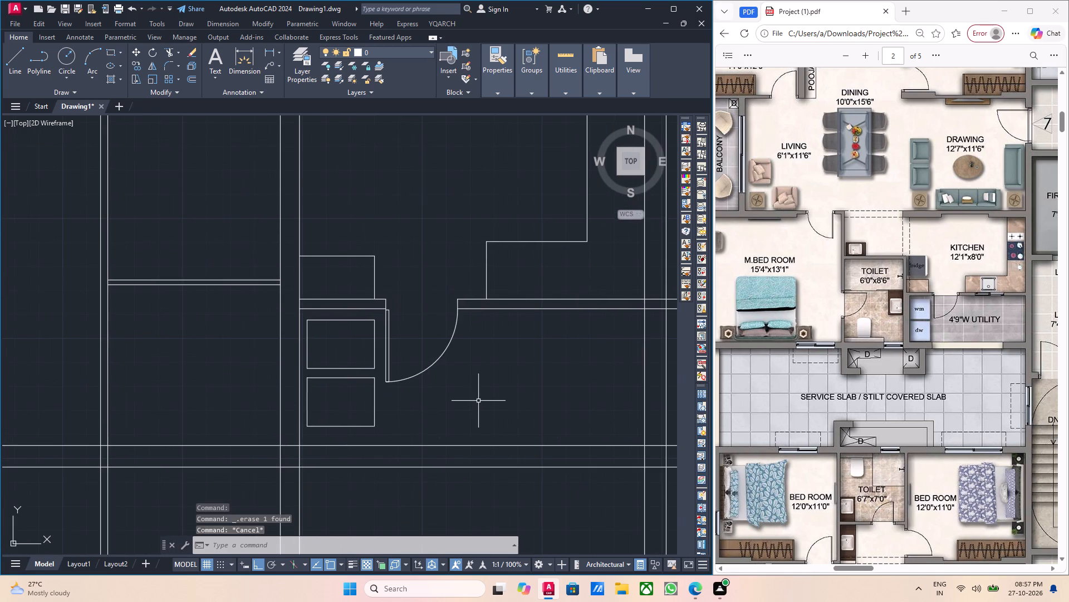
scroll(472, 400, down, 3)
middle_drag(531, 390, 504, 396)
middle_drag(497, 396, 473, 370)
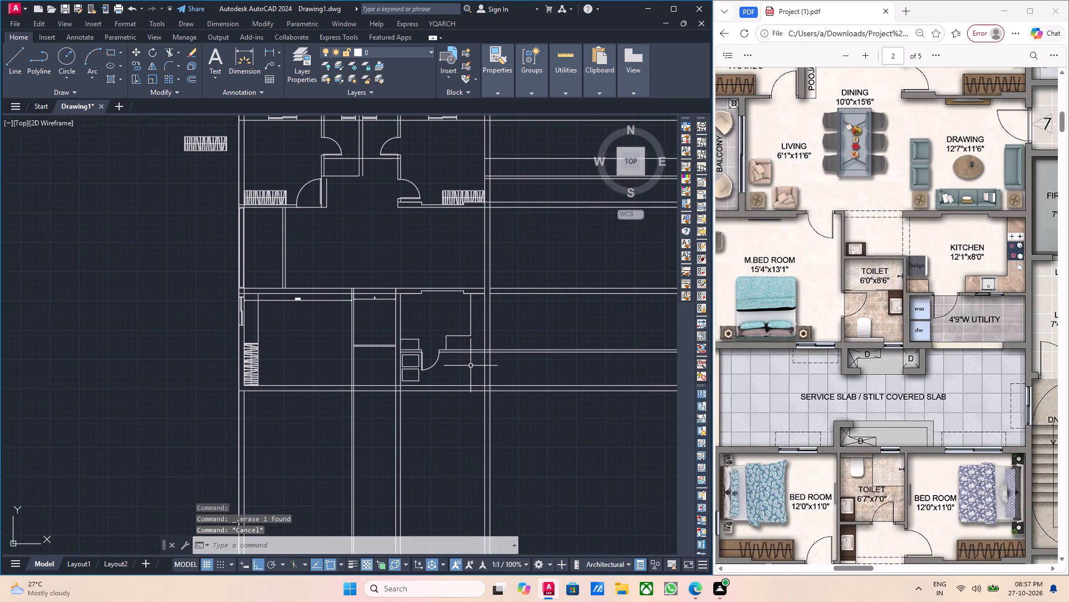
middle_drag(460, 391, 458, 405)
middle_drag(457, 393, 455, 422)
middle_drag(444, 379, 429, 383)
middle_drag(315, 329, 312, 336)
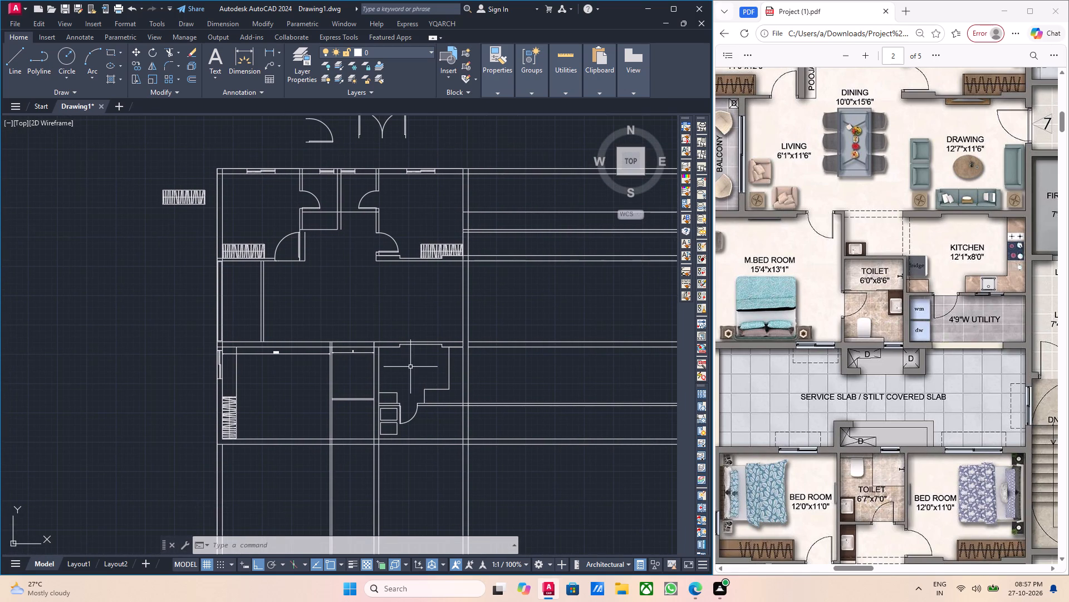
Shift the short vertical edge of the kitchen's south counter slightly west, towards the utility door.
scroll(425, 388, up, 4)
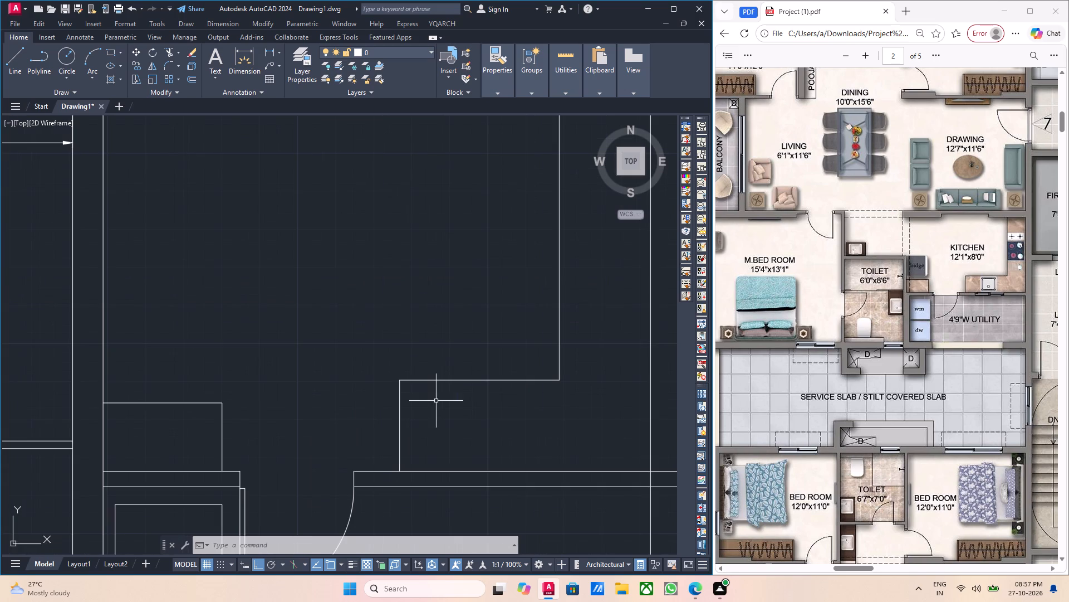
scroll(441, 405, up, 2)
middle_drag(452, 407, 498, 279)
drag(418, 351, 407, 348)
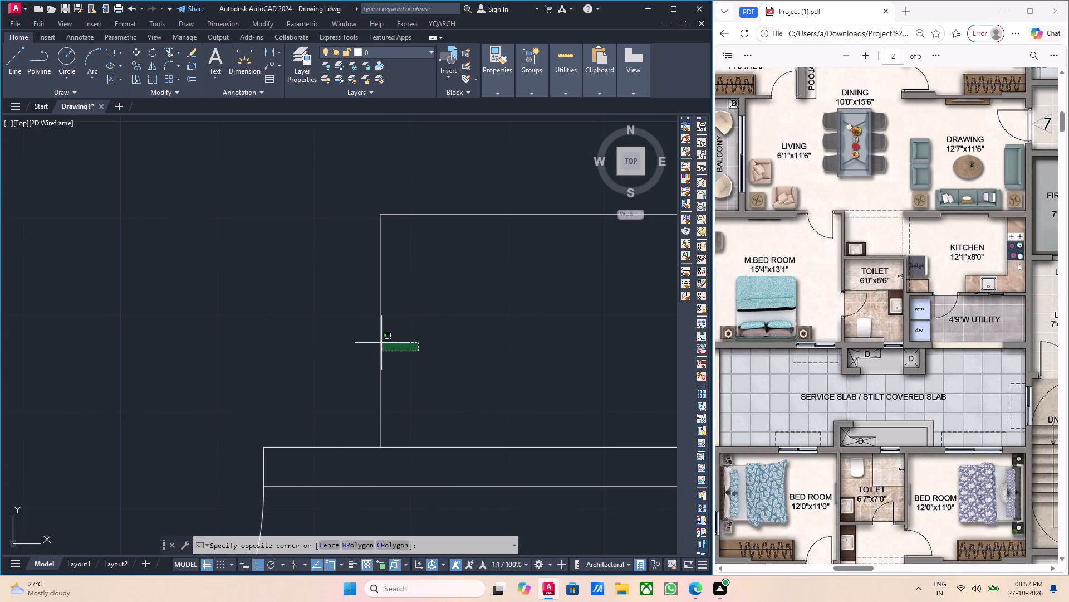
click(379, 342)
click(380, 332)
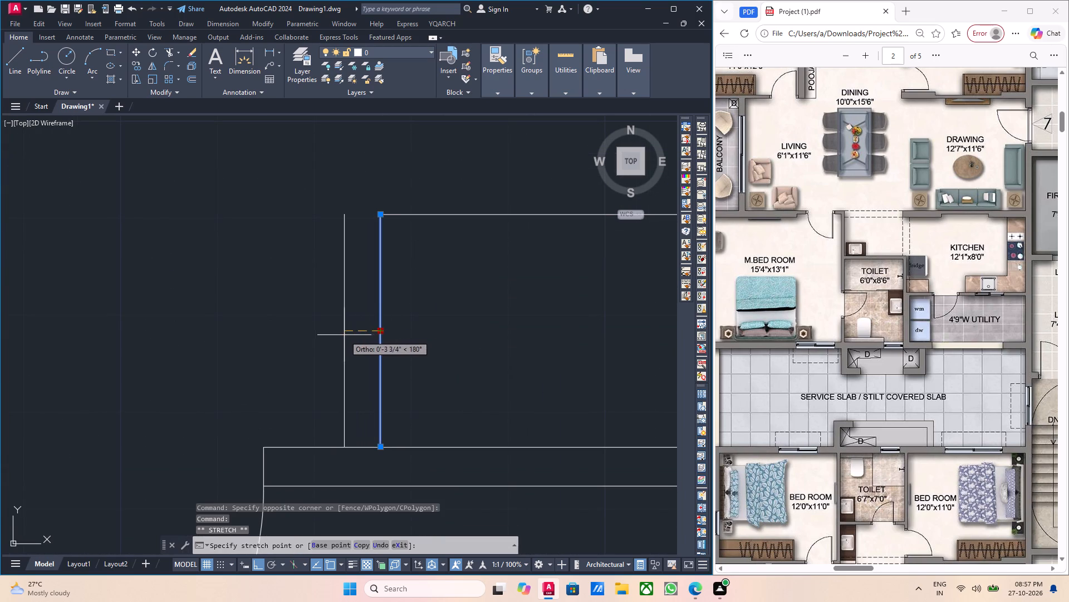
click(327, 337)
middle_drag(411, 328, 409, 376)
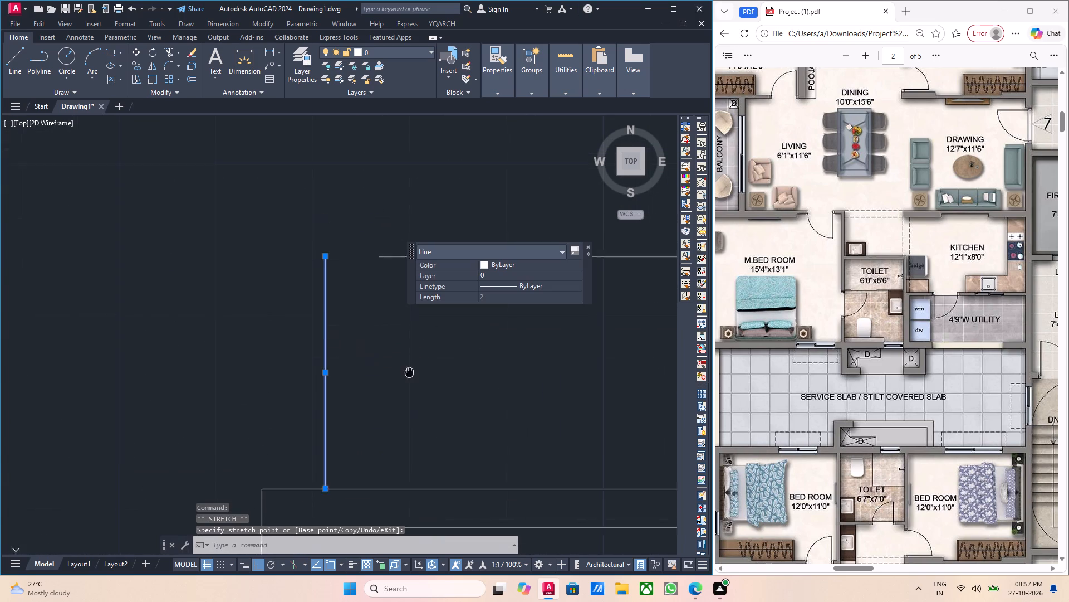
middle_drag(409, 376, 408, 380)
key(Escape)
Stretch the west end of the south counter's horizontal front edge to meet the shifted vertical edge.
middle_drag(395, 276, 400, 312)
click(398, 313)
click(373, 295)
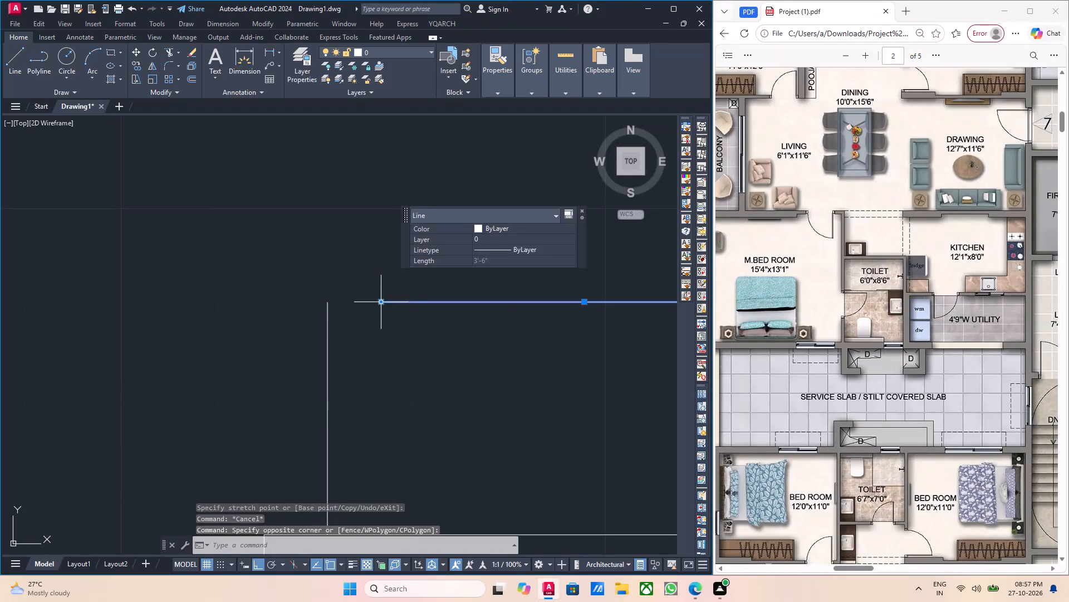
click(381, 302)
click(325, 302)
key(Escape)
scroll(325, 302, down, 3)
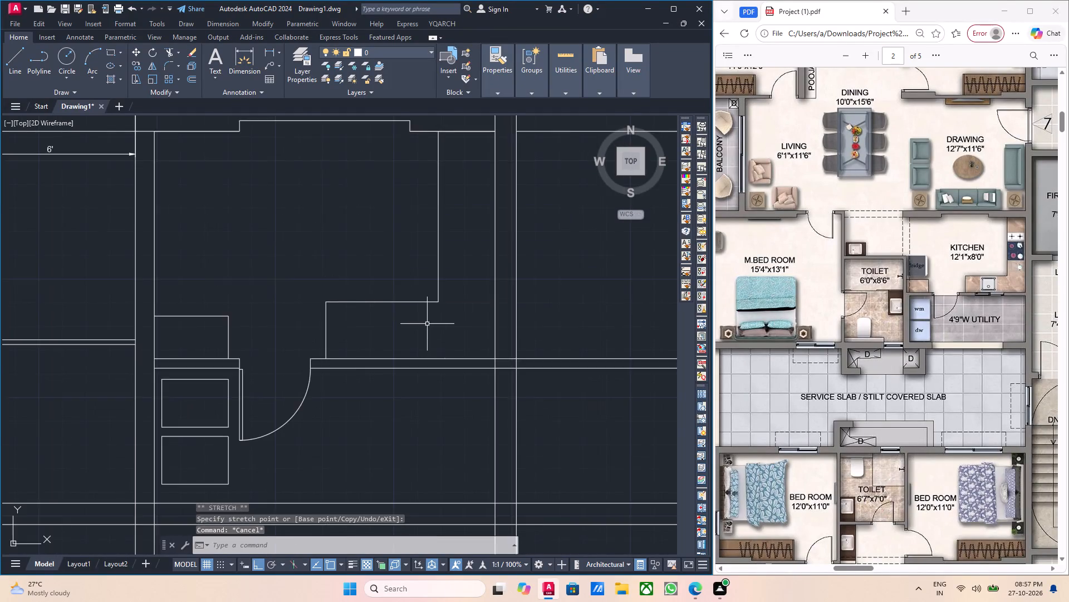
key(Escape)
Review the kitchen corner, utility and neighbouring toilet area against the overall apartment plan.
scroll(438, 324, down, 3)
middle_drag(454, 332, 449, 339)
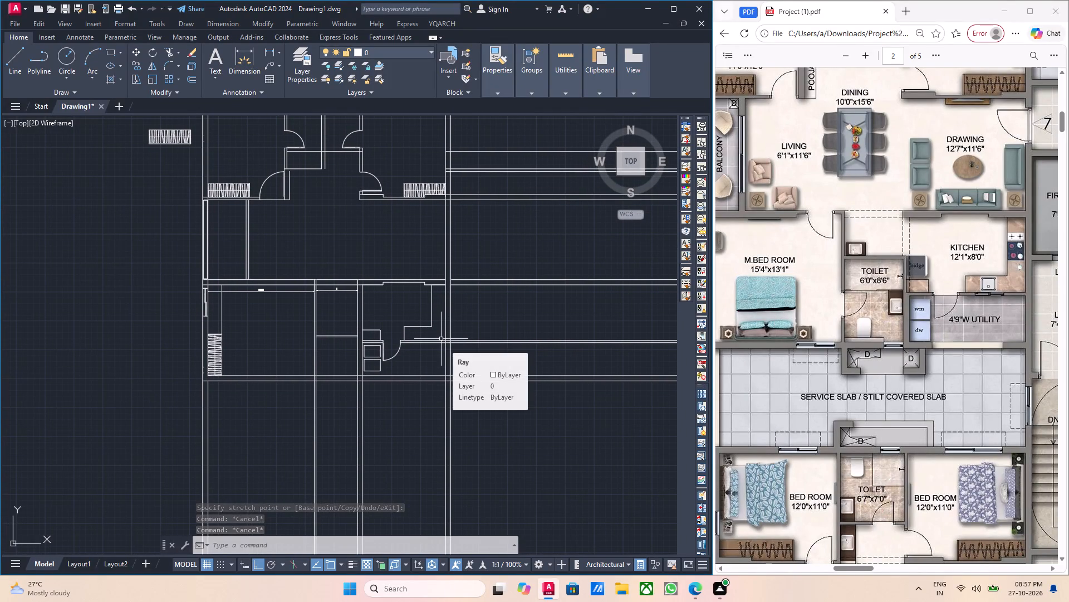
scroll(441, 339, down, 1)
middle_drag(426, 296, 439, 321)
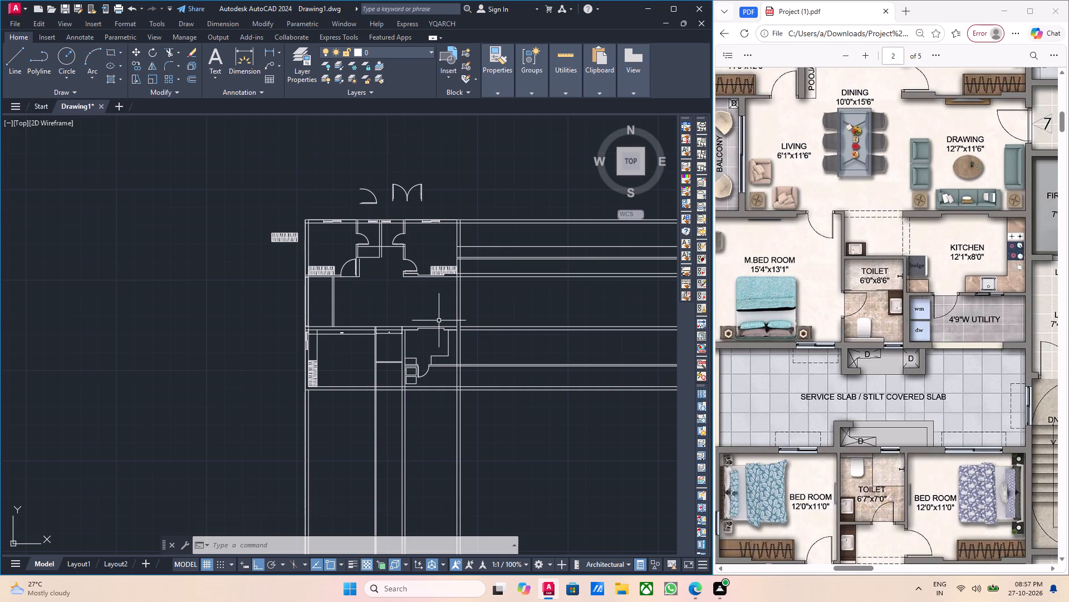
scroll(399, 377, up, 2)
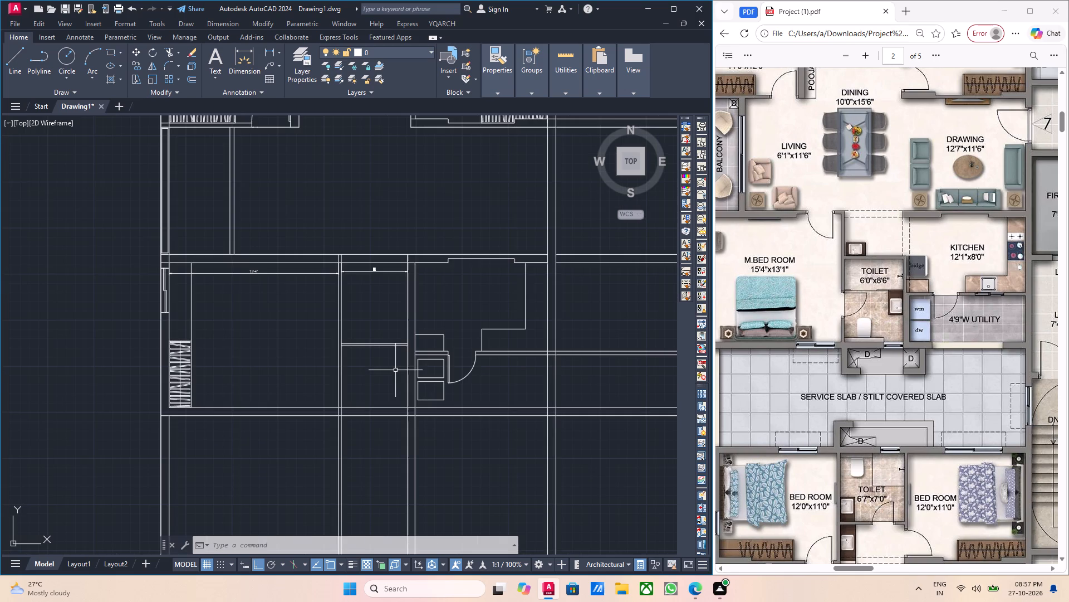
scroll(341, 366, up, 2)
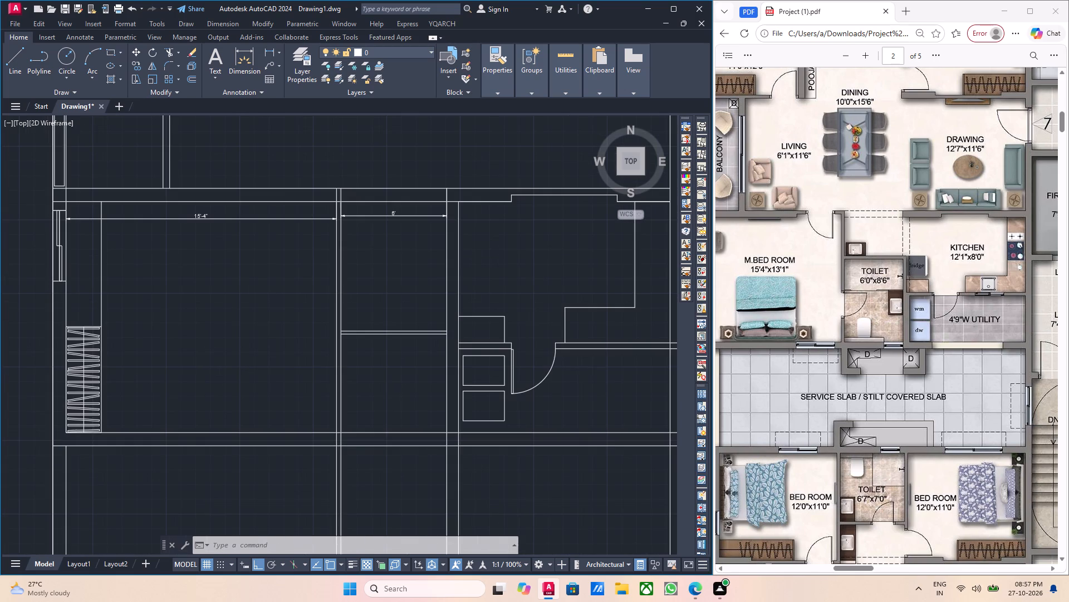
scroll(341, 366, up, 1)
scroll(341, 366, down, 2)
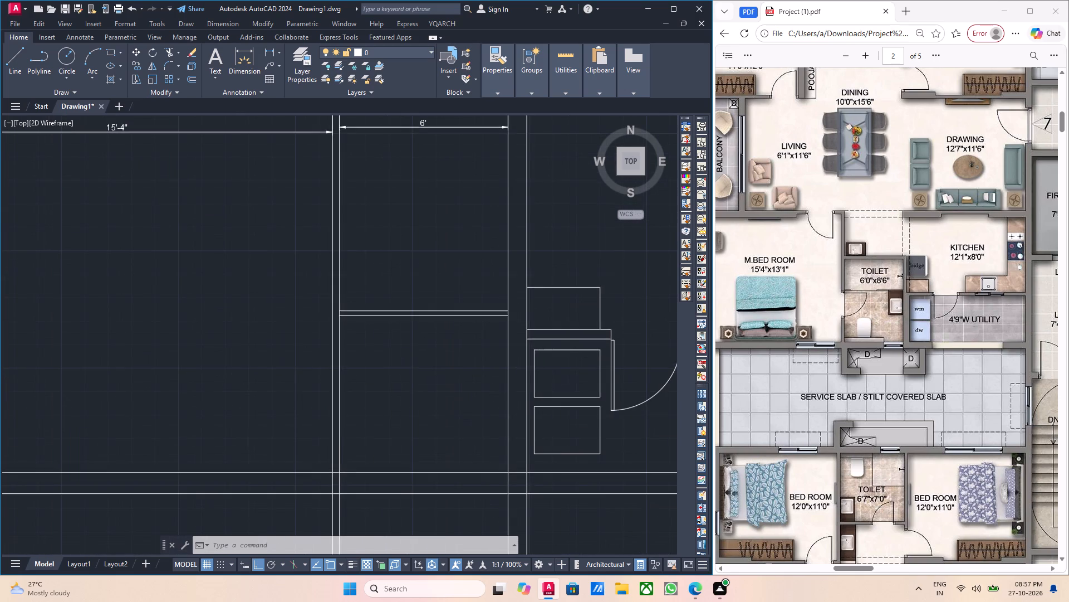
scroll(523, 373, down, 1)
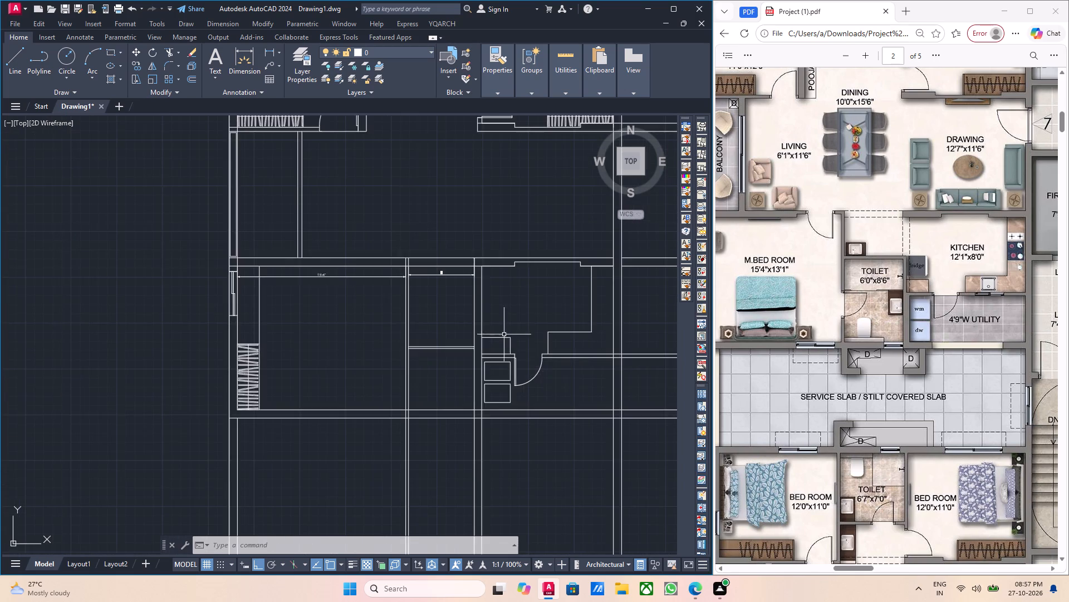
Mirror the spare single-swing door north of the plan about its horizontal leaf line, erasing the source object.
middle_drag(511, 338, 527, 434)
middle_drag(491, 325, 506, 415)
middle_drag(482, 350, 498, 434)
middle_drag(444, 299, 460, 335)
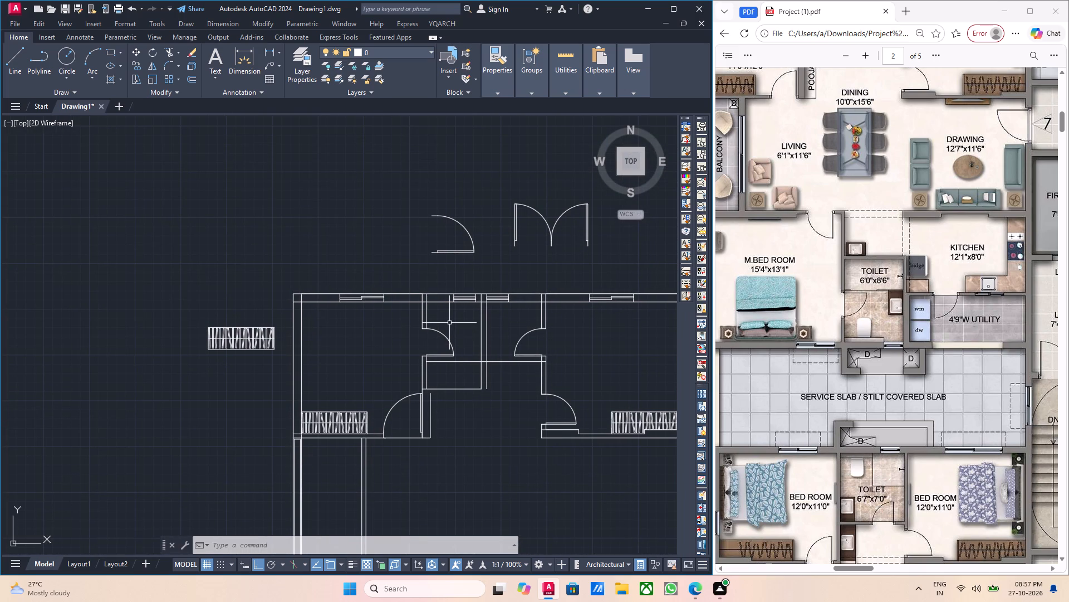
middle_drag(458, 315, 462, 376)
drag(476, 324, 473, 318)
click(433, 283)
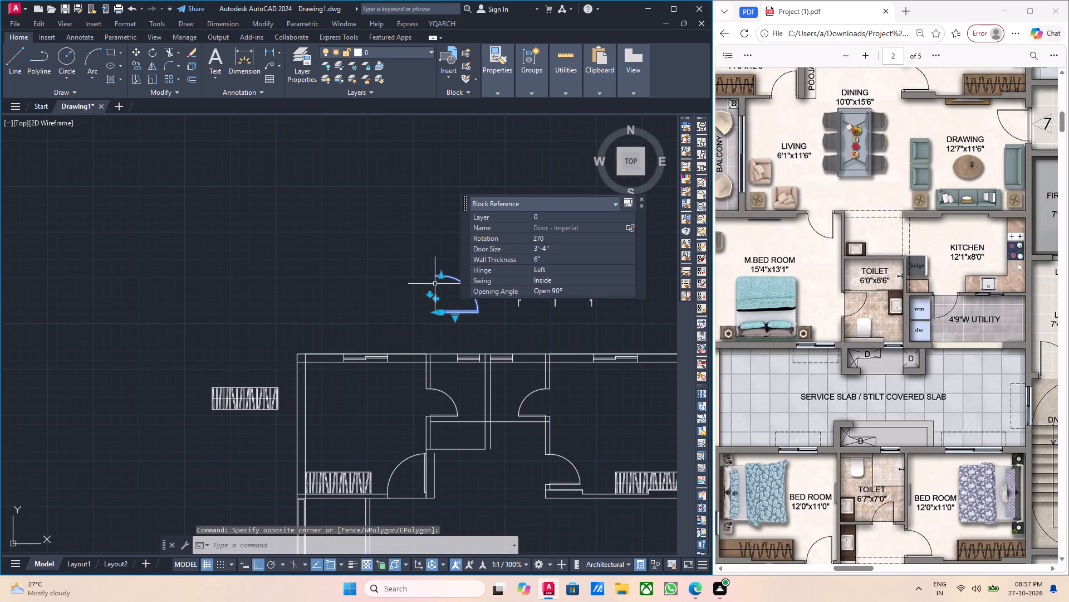
text(mi)
key(Return)
click(434, 317)
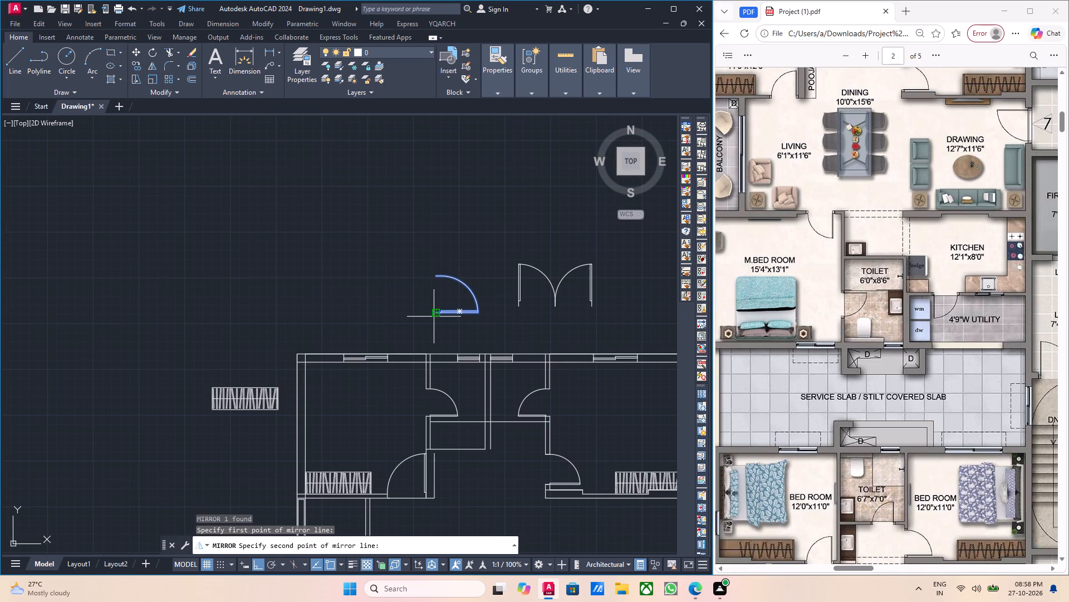
click(457, 320)
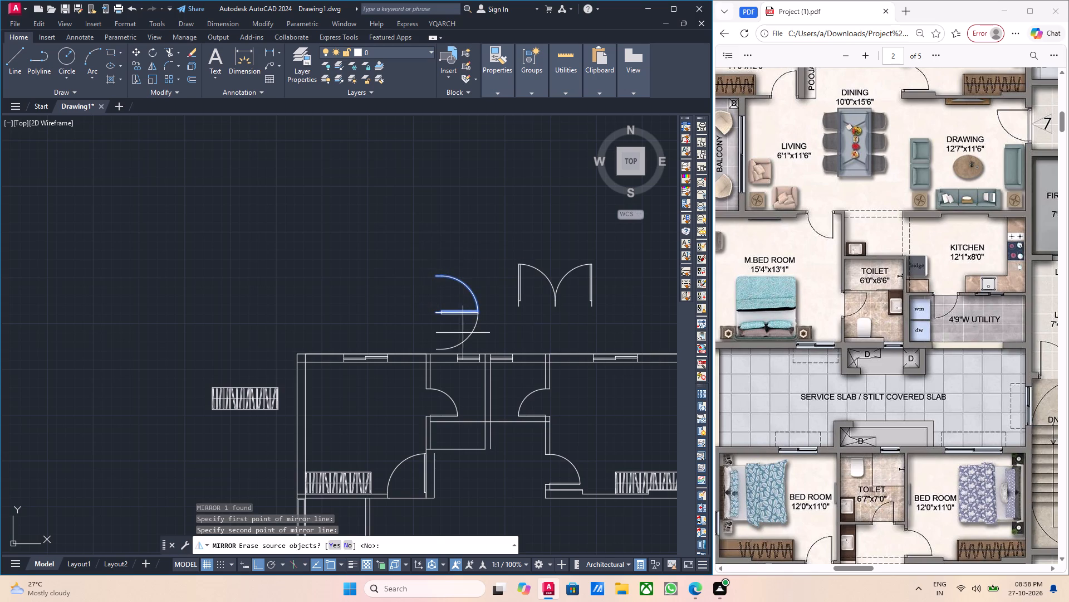
scroll(463, 314, up, 2)
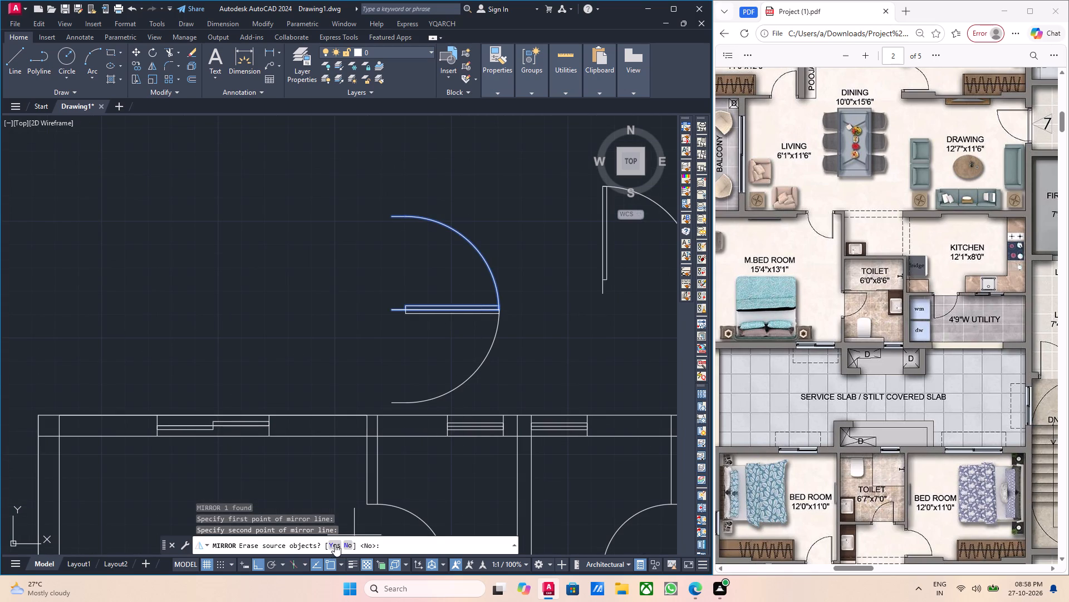
click(337, 543)
Move the mirrored door from its northwest corner to the west end of the toilet partition's lower line.
middle_drag(465, 407, 428, 368)
drag(479, 322, 465, 313)
click(402, 282)
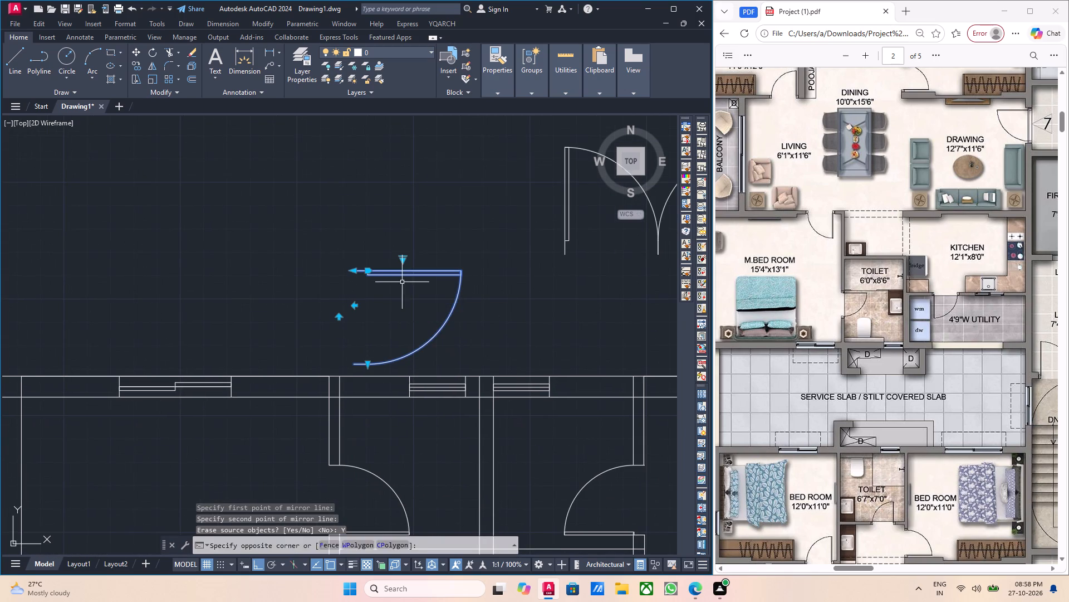
key(m)
key(Return)
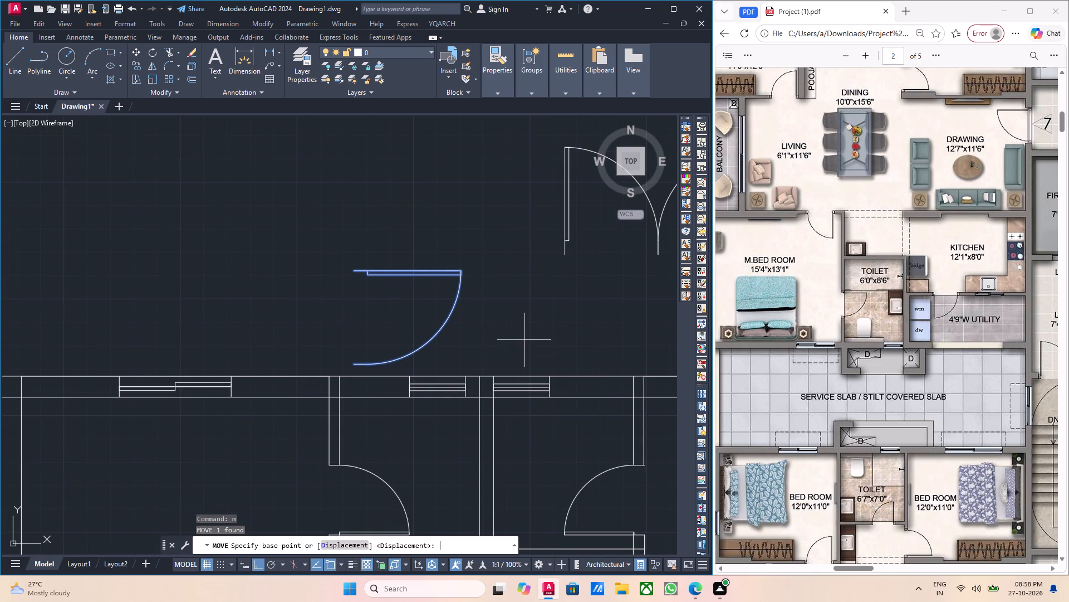
click(352, 271)
middle_drag(423, 400, 420, 393)
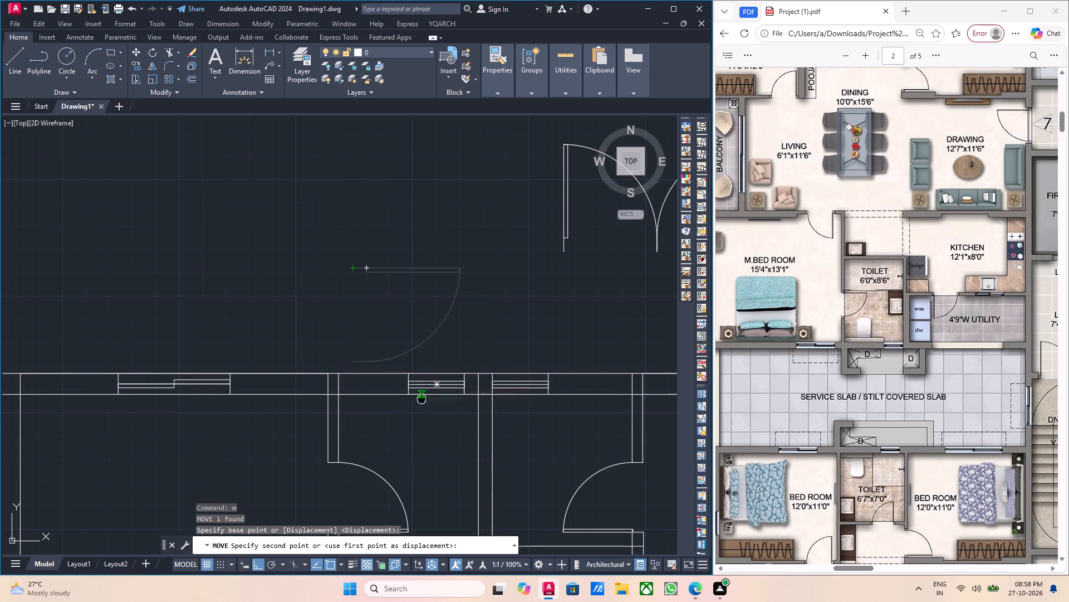
middle_drag(420, 393, 399, 257)
scroll(415, 294, down, 2)
middle_drag(413, 403, 395, 227)
middle_drag(506, 409, 438, 299)
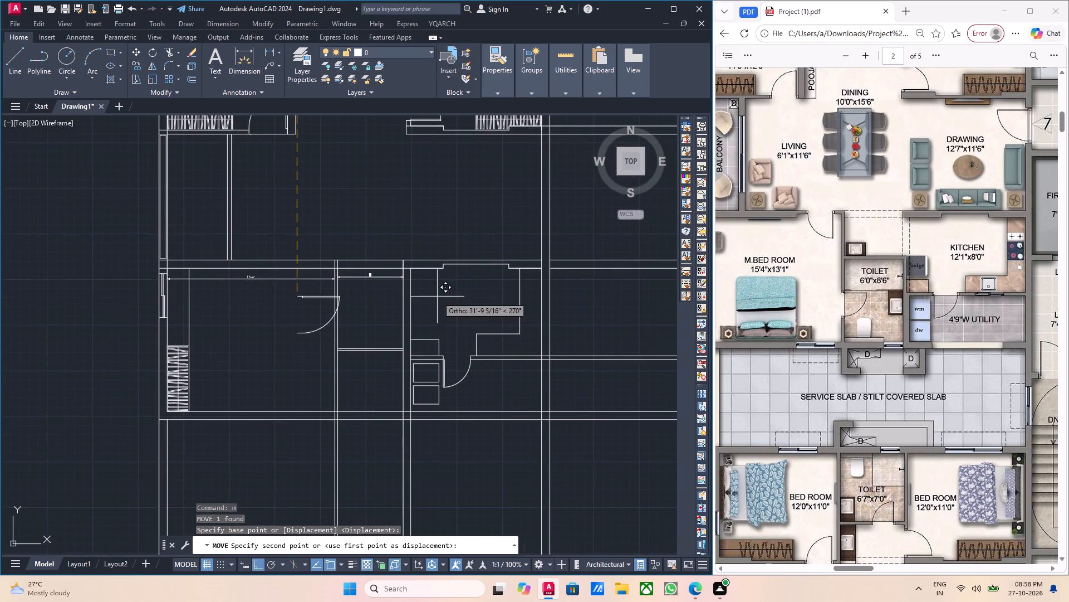
scroll(335, 360, up, 3)
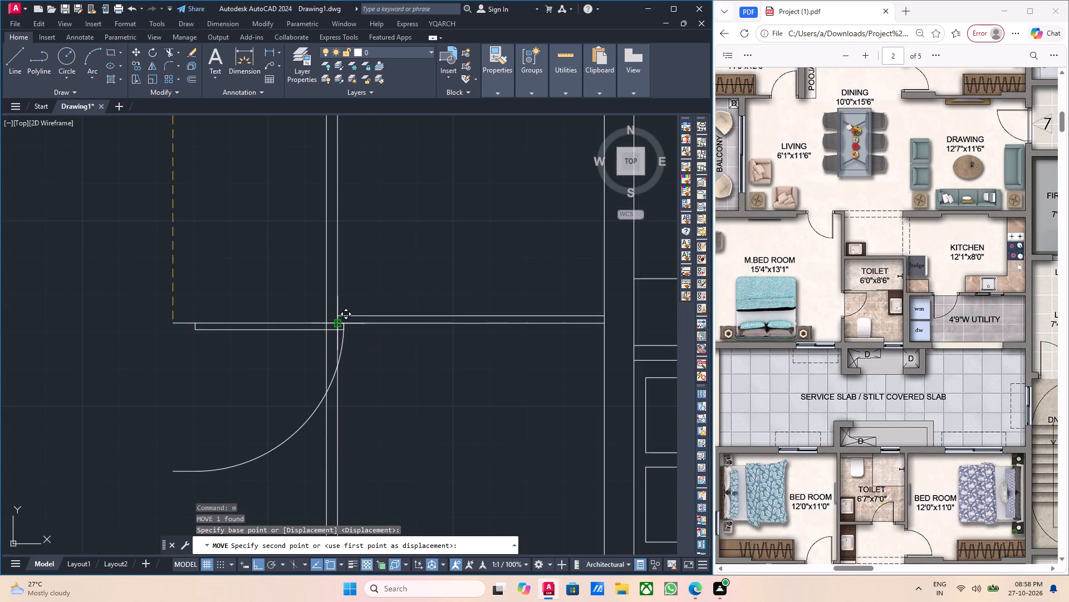
click(337, 326)
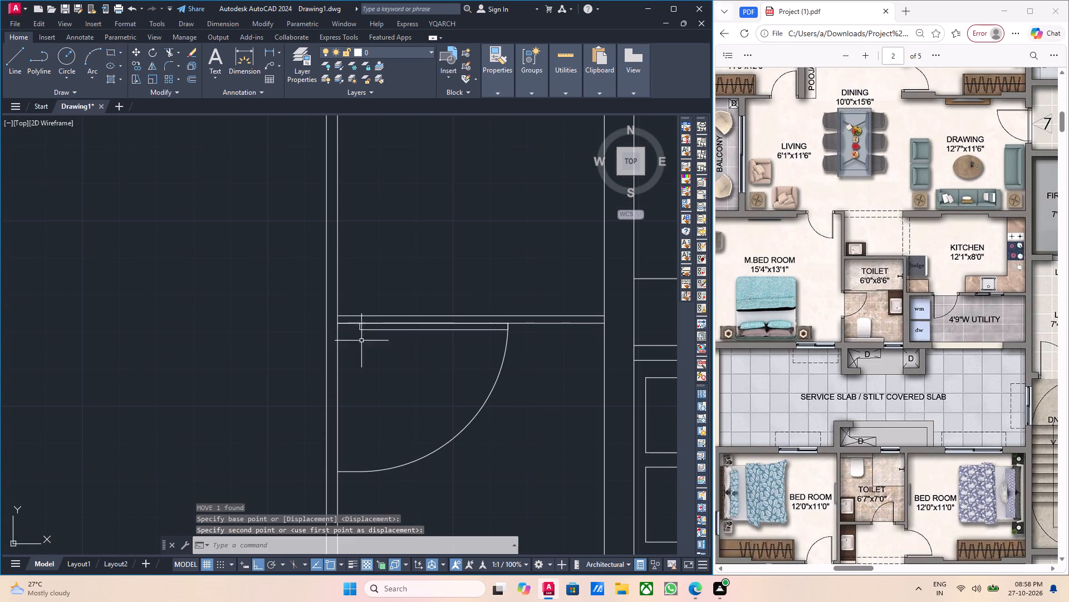
key(Escape)
Move the toilet door west across the wall thickness, from the wall's east face to its bedroom-side face.
scroll(374, 343, up, 1)
drag(384, 339, 363, 321)
click(355, 318)
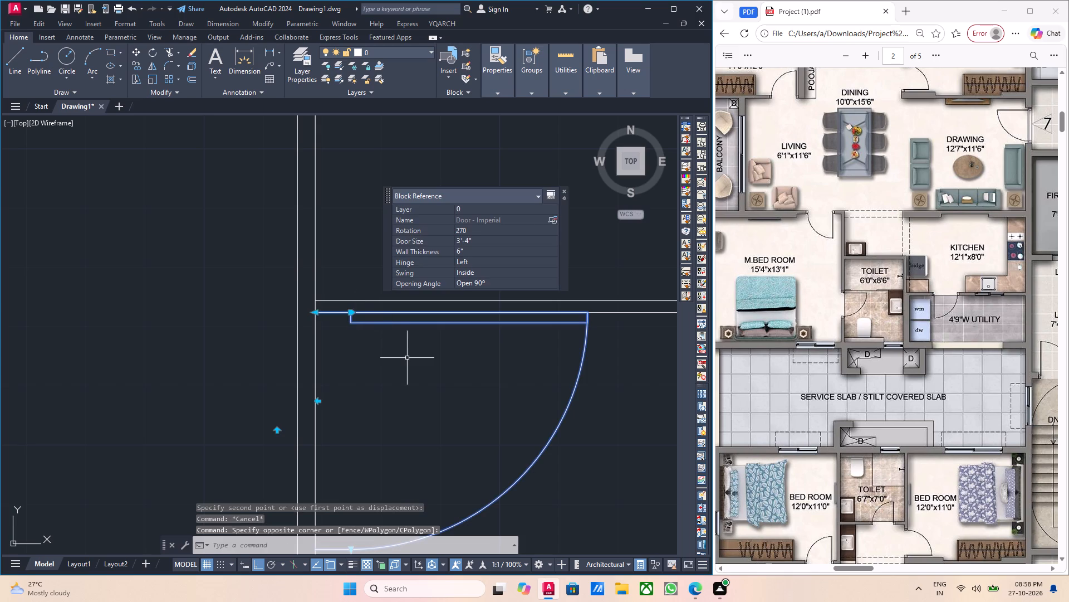
scroll(312, 321, up, 2)
key(m)
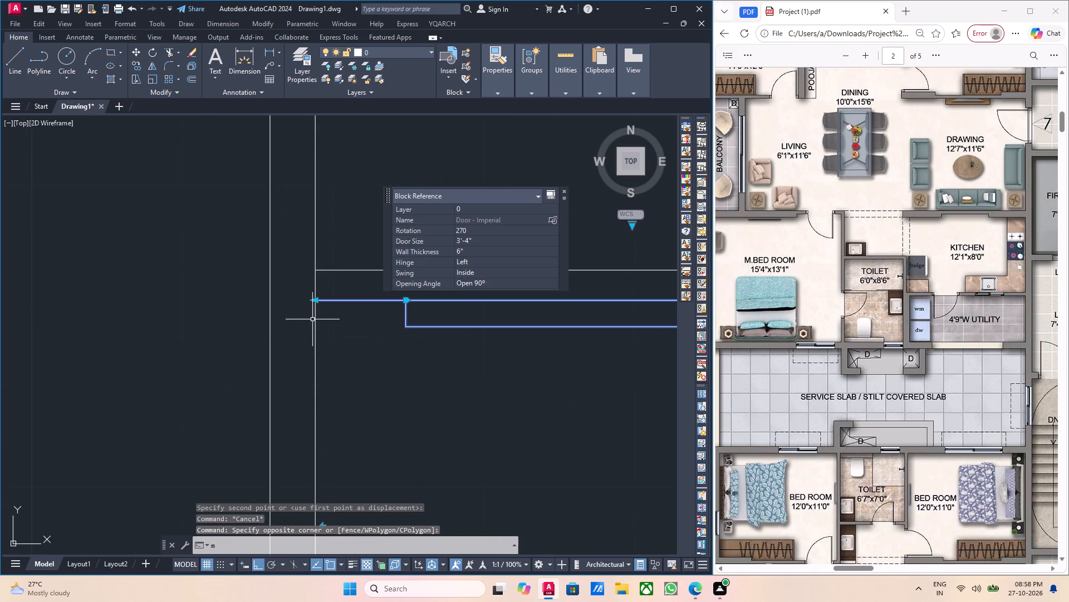
key(Return)
scroll(307, 314, up, 1)
click(319, 295)
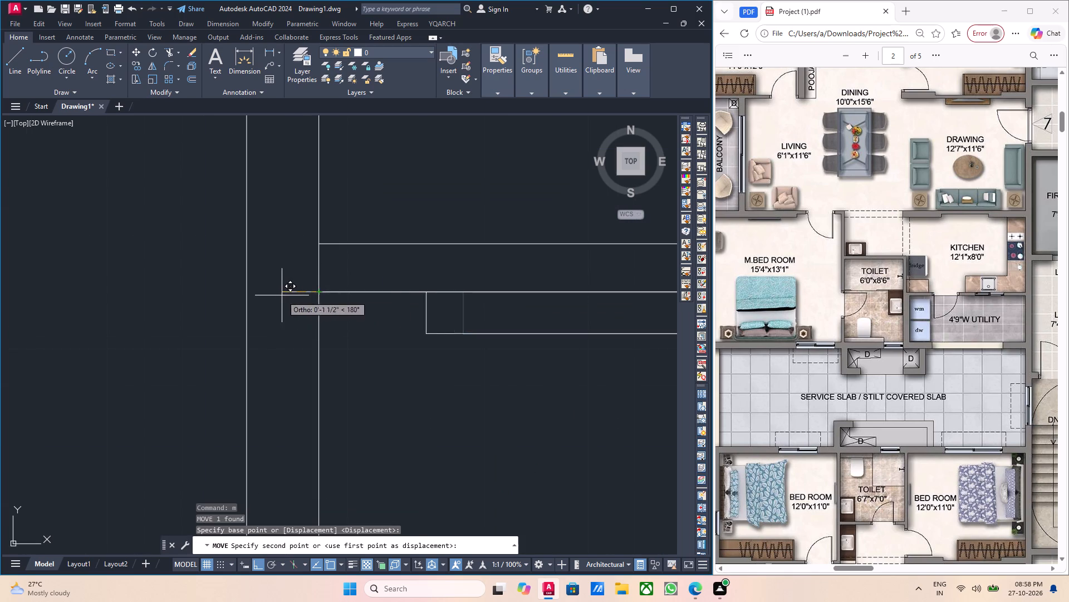
click(249, 292)
scroll(294, 309, down, 3)
key(Escape)
Trim both wall lines between the master bedroom and toilet across the new door opening.
scroll(321, 323, down, 2)
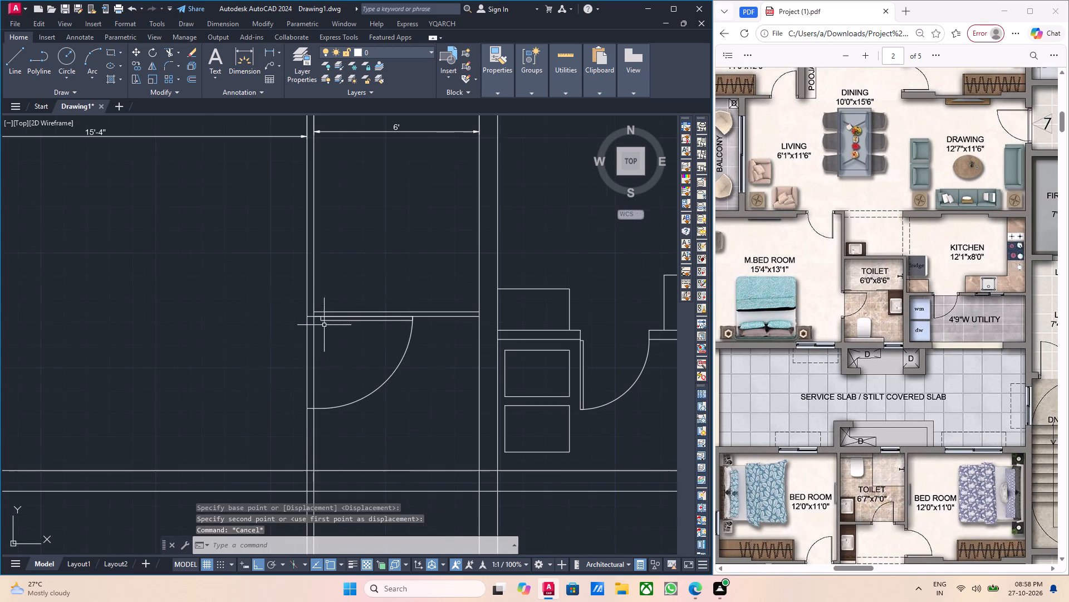
text(tr)
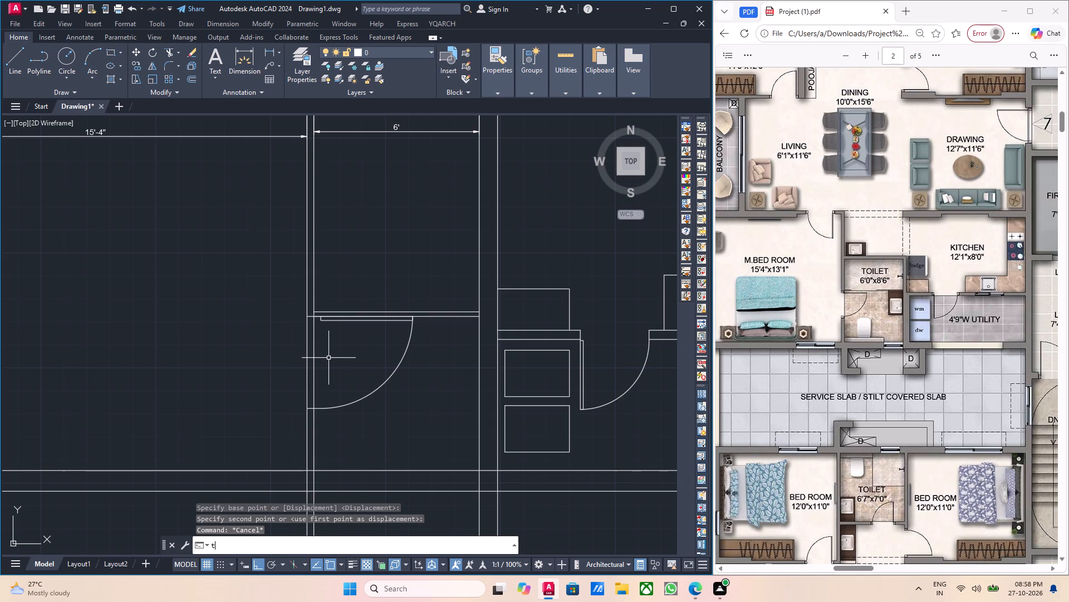
key(Return)
scroll(315, 355, up, 2)
click(310, 355)
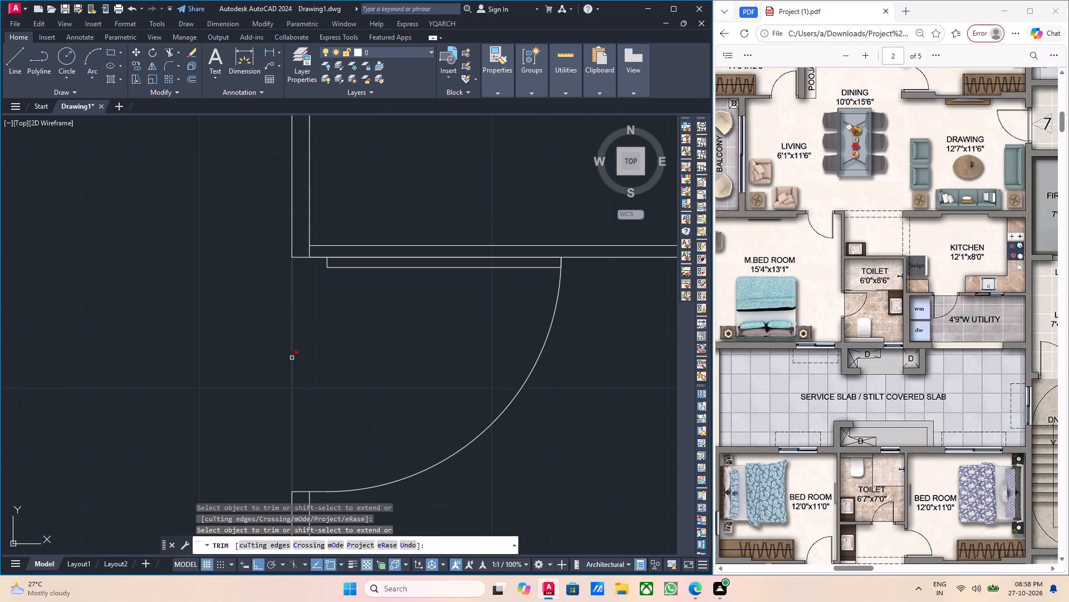
click(292, 358)
scroll(292, 358, down, 2)
key(Escape)
Examine how the toilet door sits against the partition and its wall opening.
scroll(292, 358, down, 1)
middle_drag(358, 362, 351, 361)
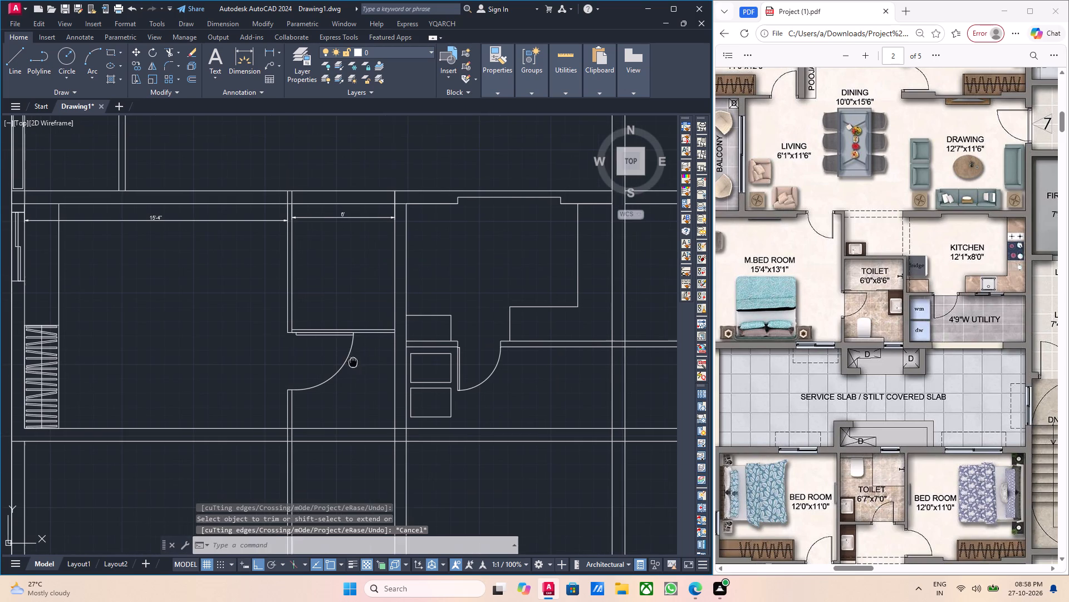
middle_drag(351, 361, 345, 358)
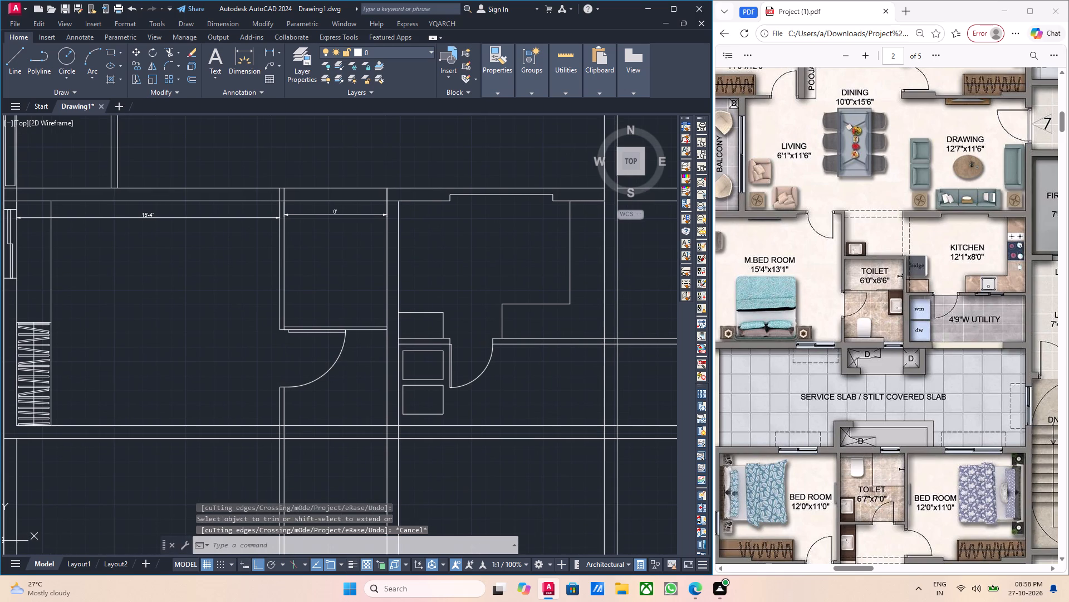
scroll(355, 361, down, 1)
middle_drag(364, 389, 349, 381)
middle_drag(337, 361, 325, 370)
scroll(316, 340, up, 5)
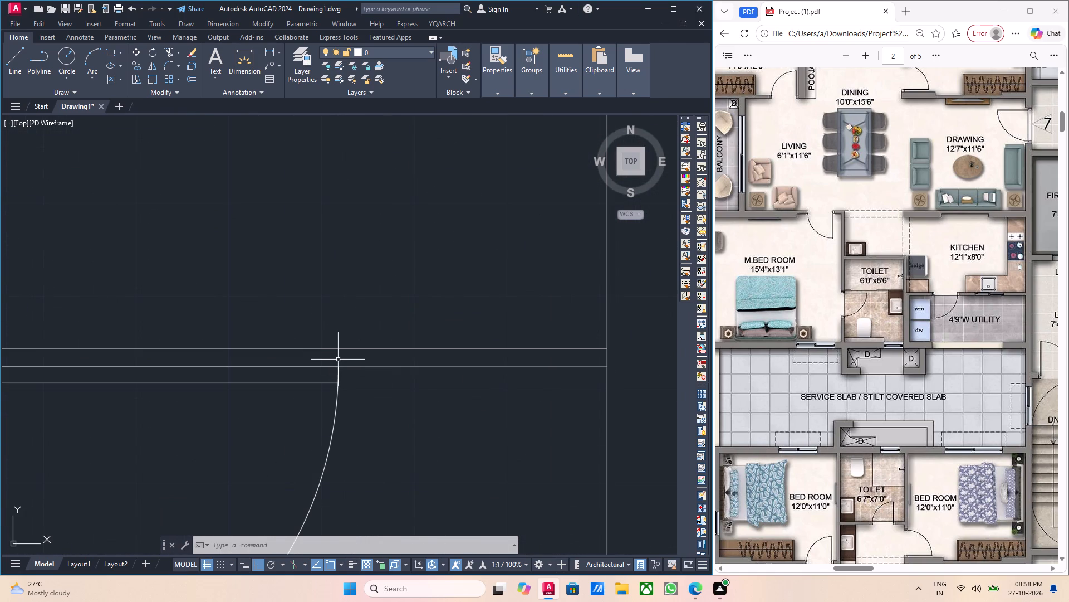
scroll(330, 373, up, 1)
scroll(330, 375, down, 5)
middle_drag(317, 400, 331, 361)
scroll(308, 337, up, 3)
Move the toilet door 6" south along the wall, away from the toilet partition.
click(225, 281)
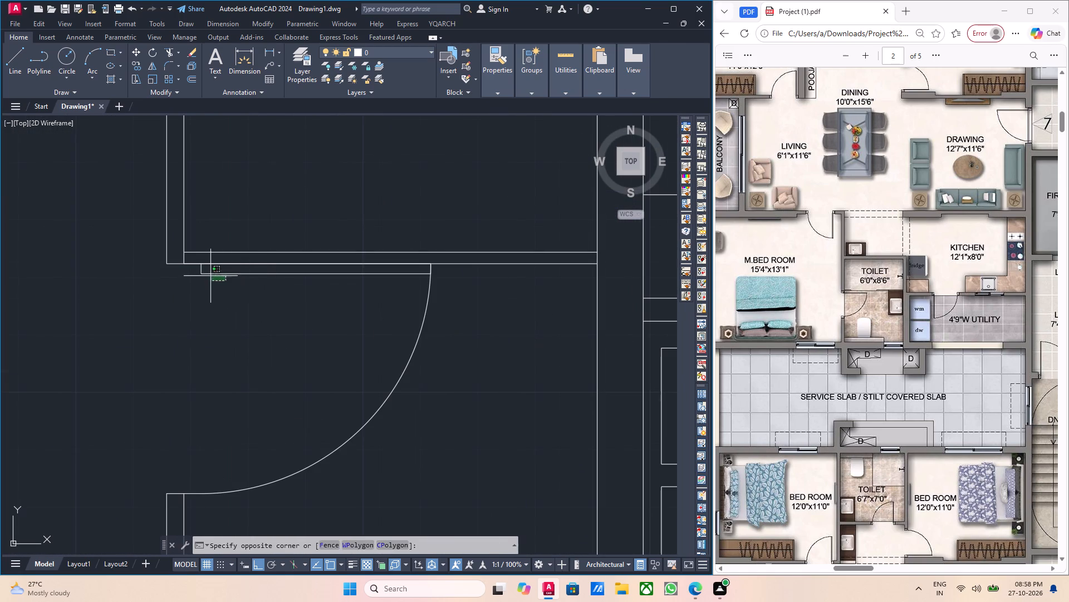
click(207, 273)
key(m)
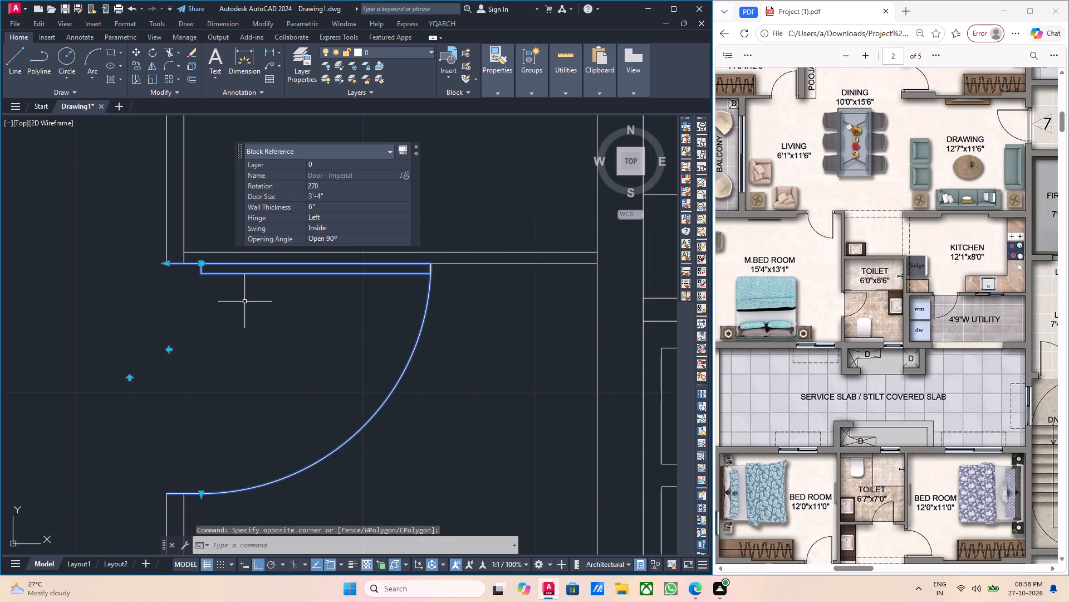
key(Return)
click(166, 263)
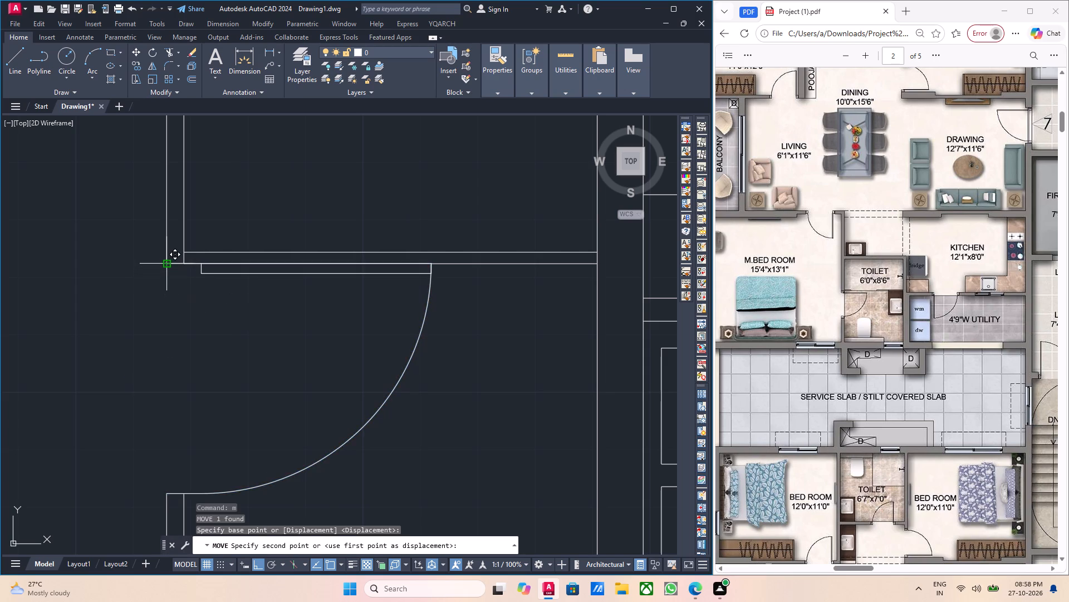
key(6)
key(Return)
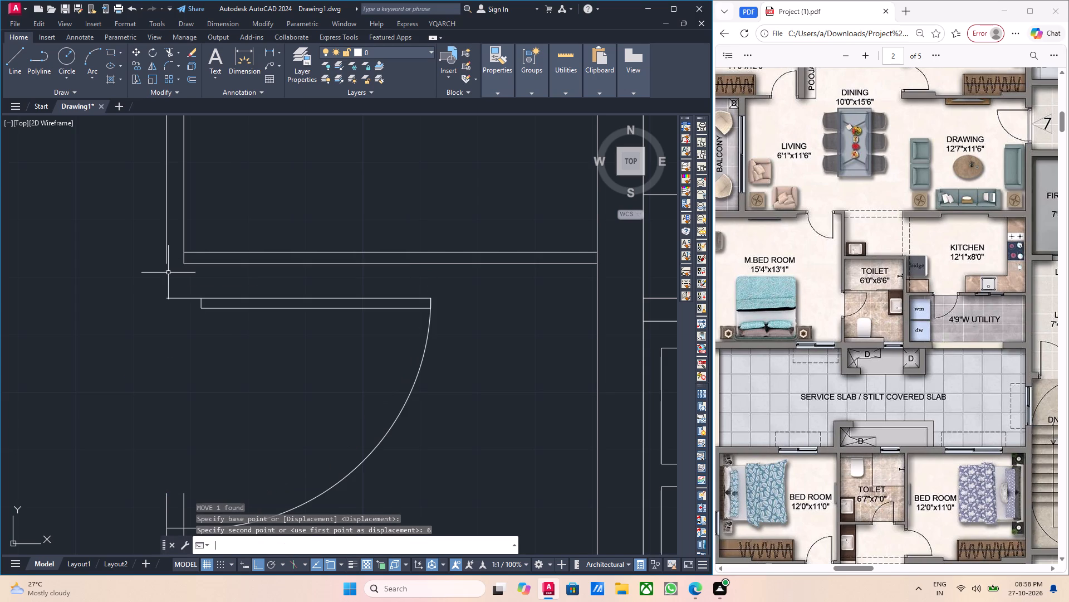
key(Escape)
key(Escape)
middle_drag(179, 275, 187, 292)
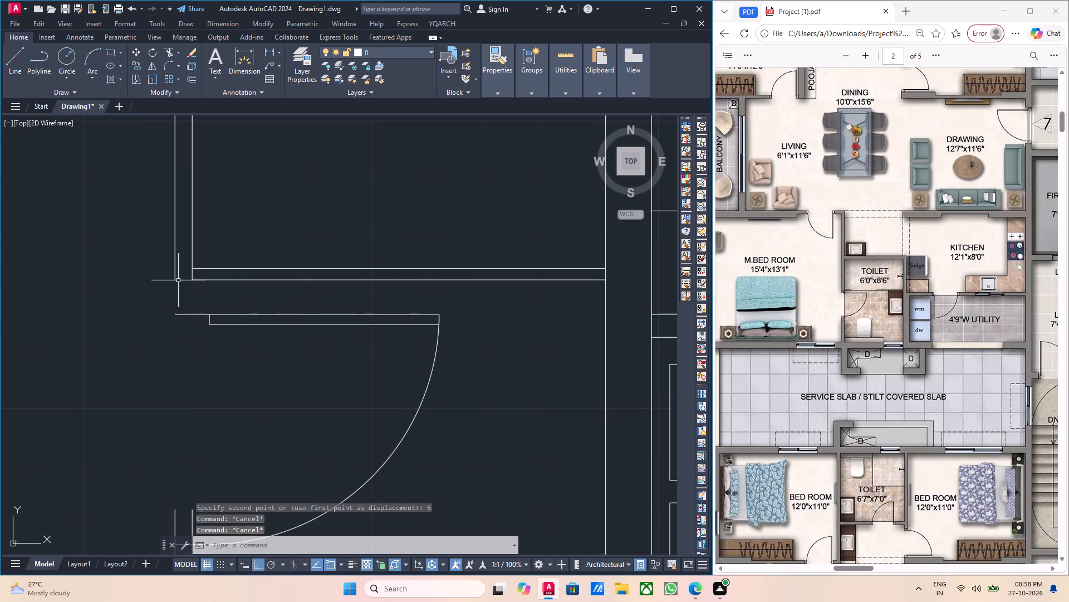
Stretch the lower ends of both wall lines above the toilet door down to the door's top edge.
scroll(178, 280, up, 2)
click(168, 268)
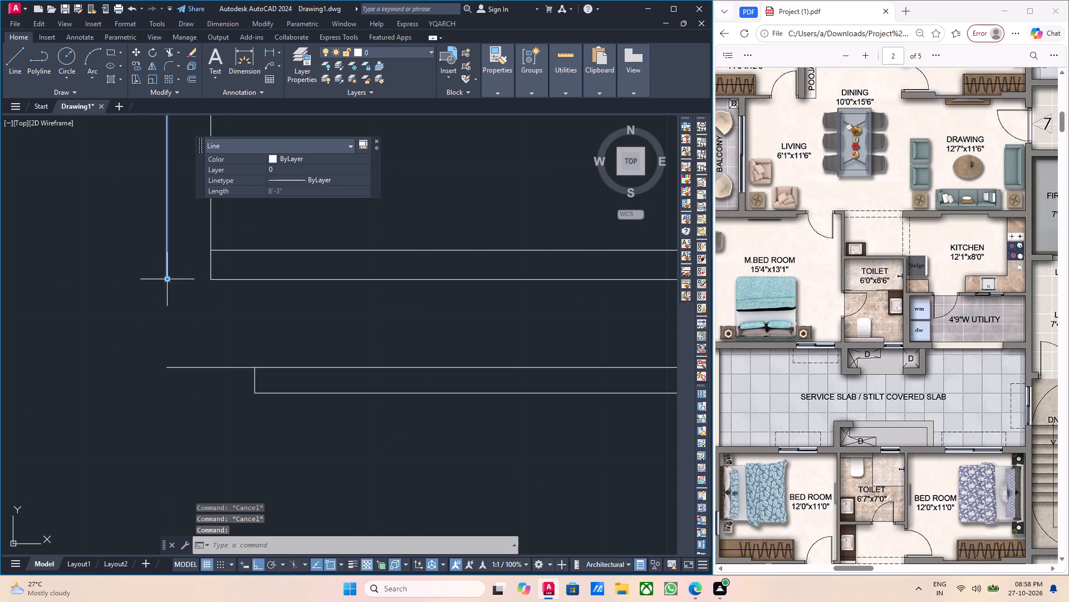
click(165, 278)
click(163, 367)
key(Escape)
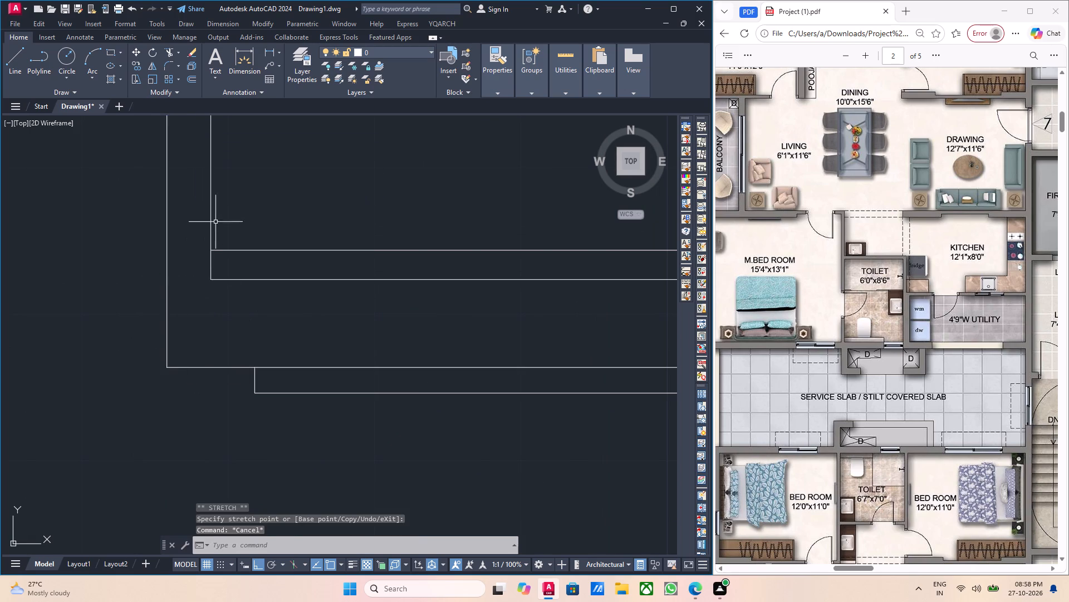
click(219, 217)
click(188, 210)
click(212, 278)
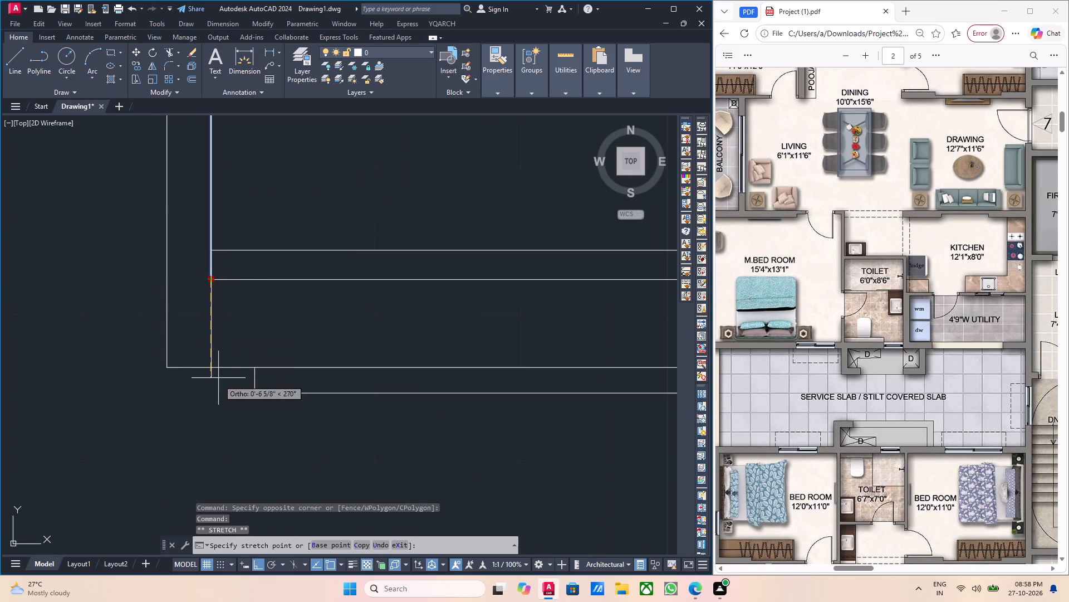
click(212, 363)
key(Escape)
scroll(213, 363, down, 4)
middle_drag(263, 377, 239, 354)
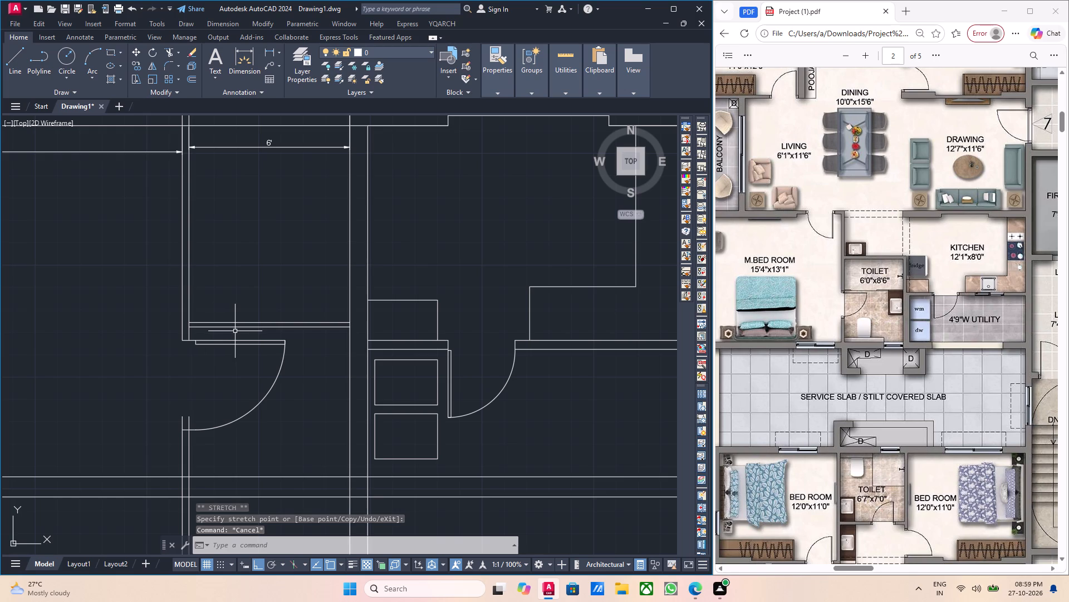
Offset the inner face line of the toilet's west wall 6" east into the toilet.
middle_drag(236, 338, 258, 338)
scroll(222, 329, up, 4)
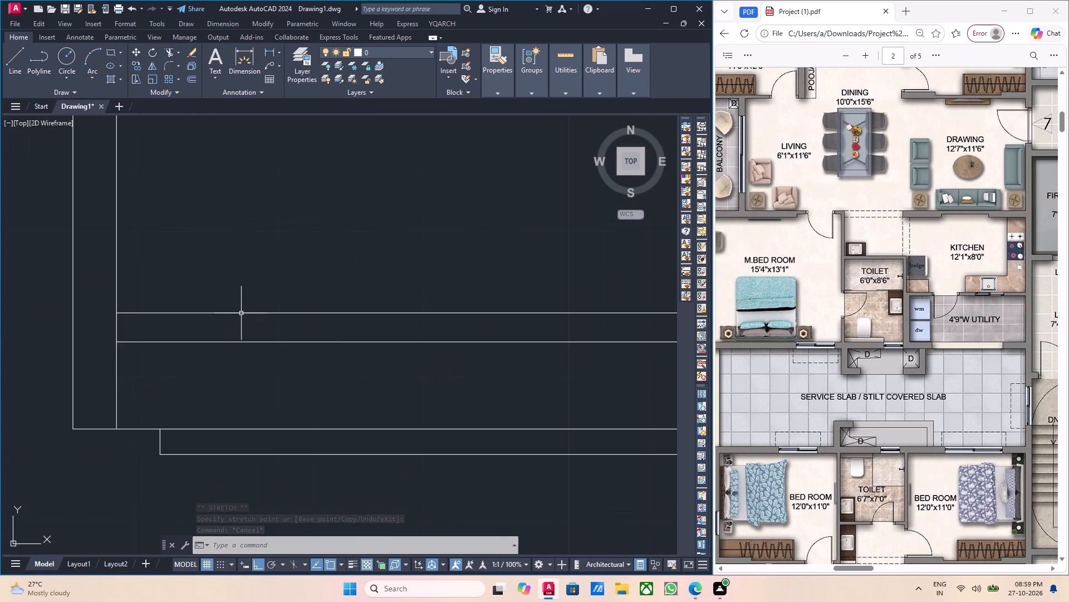
click(115, 331)
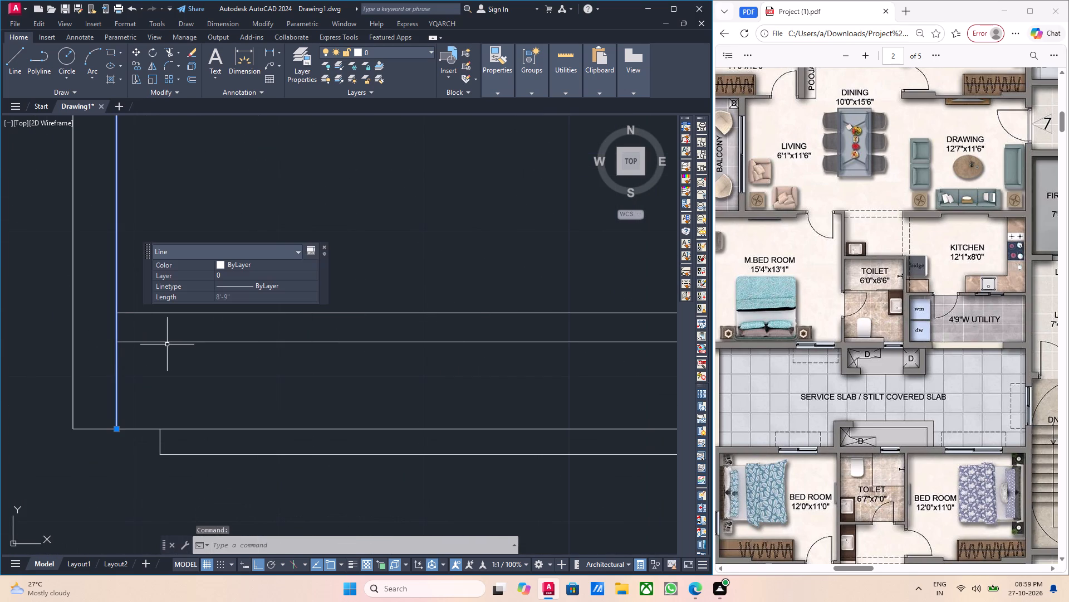
key(o)
key(Return)
click(116, 342)
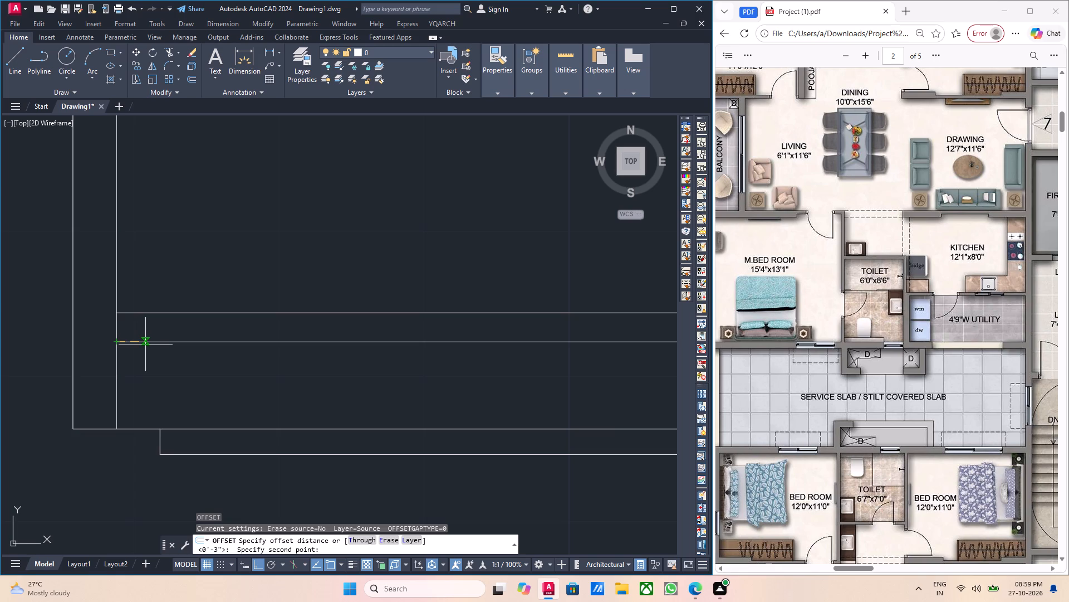
key(6)
key(Return)
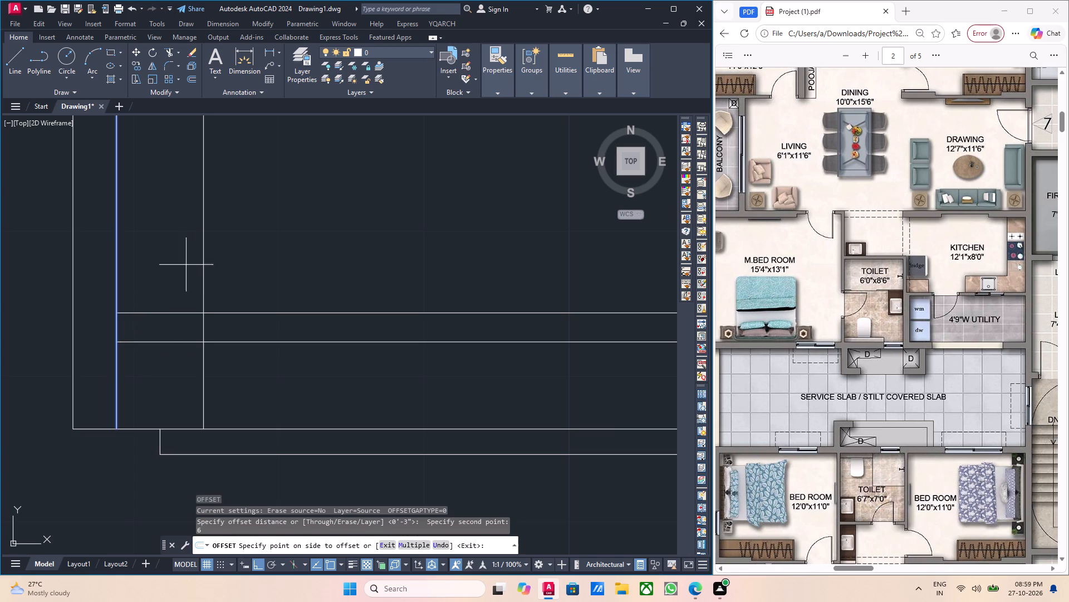
click(177, 267)
key(Escape)
scroll(187, 274, down, 5)
middle_drag(207, 276, 219, 309)
Offset the new vertical line inside the toilet 4' further east.
scroll(211, 288, up, 3)
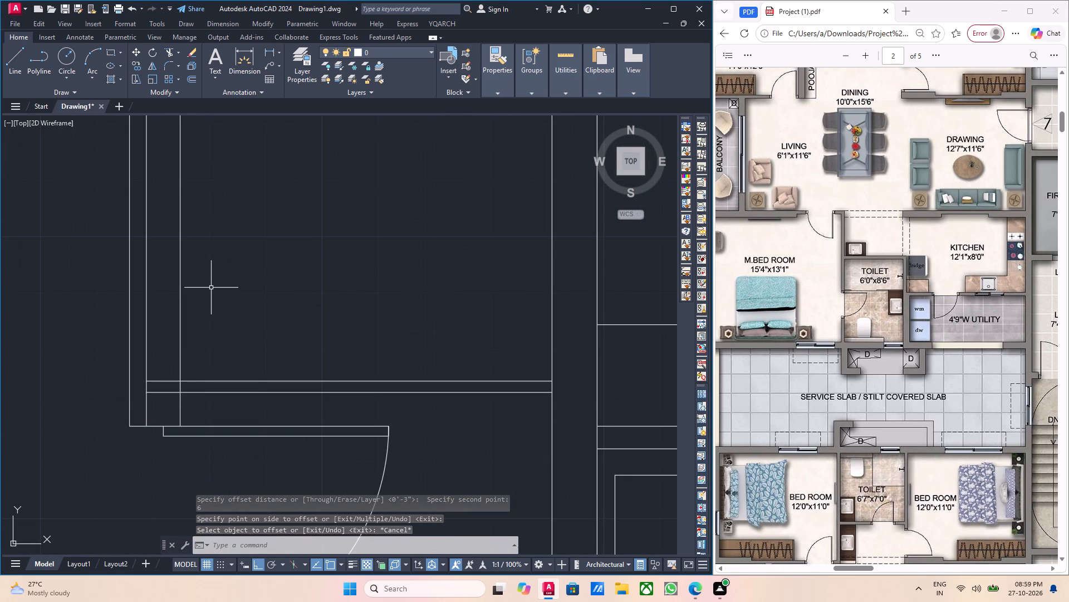
scroll(213, 278, up, 2)
key(Escape)
click(171, 294)
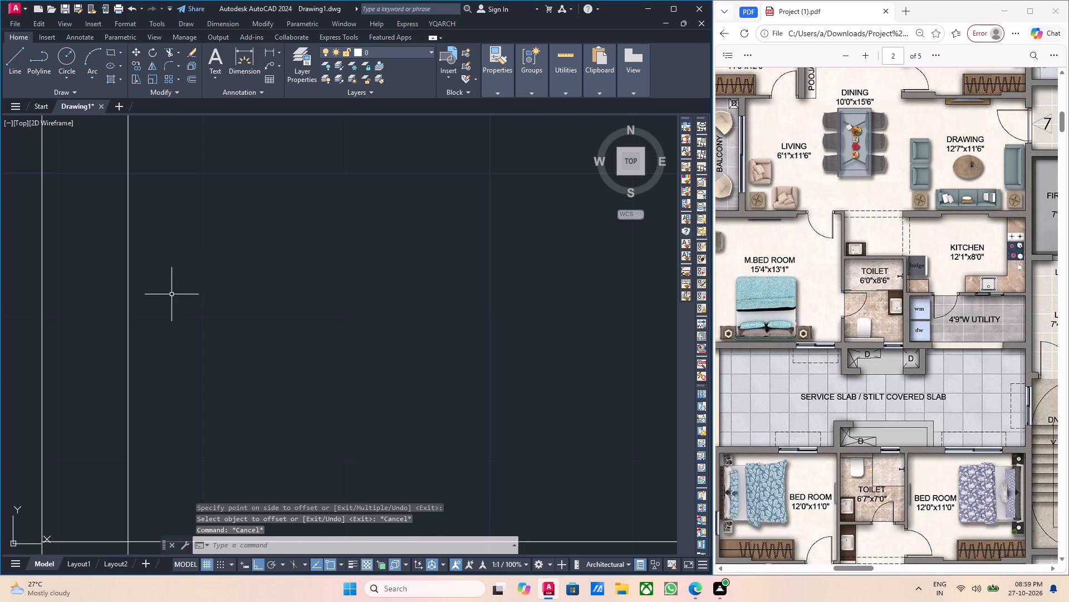
click(117, 279)
scroll(239, 326, down, 1)
key(o)
key(Return)
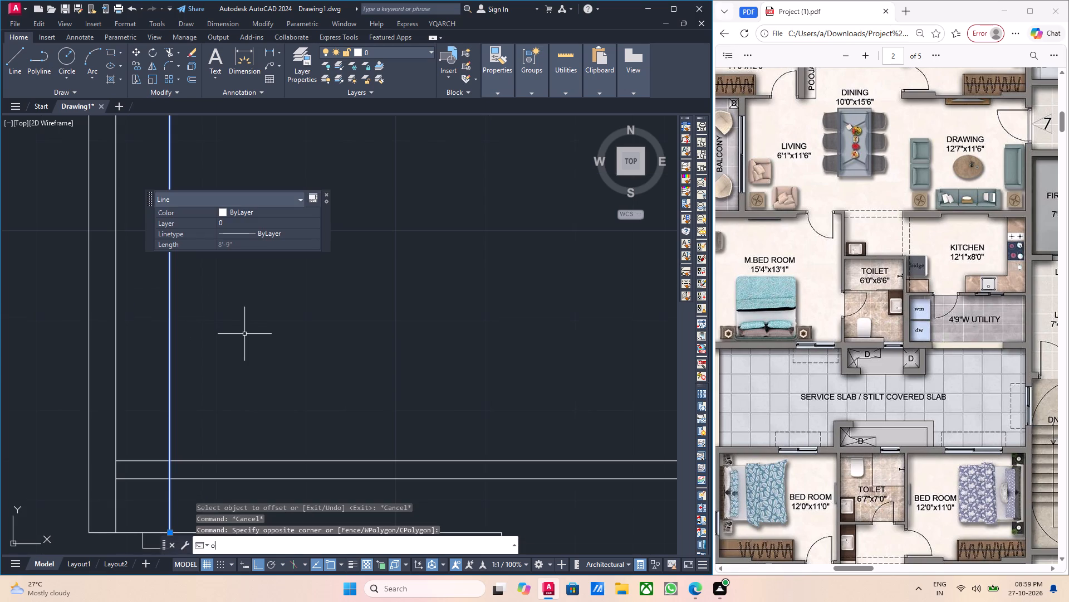
click(170, 459)
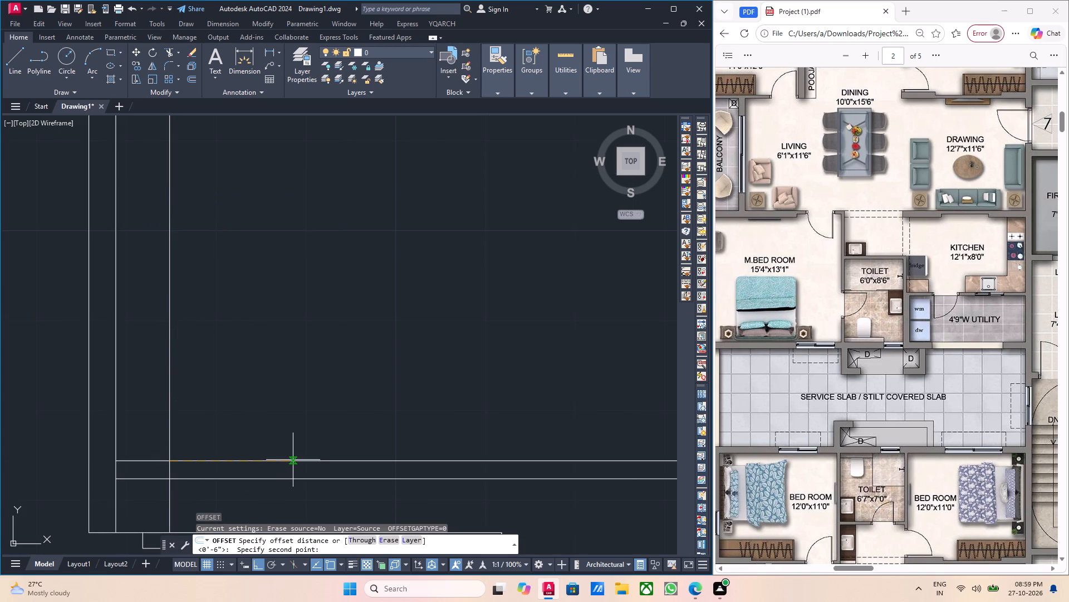
text(4')
key(Return)
scroll(285, 352, down, 2)
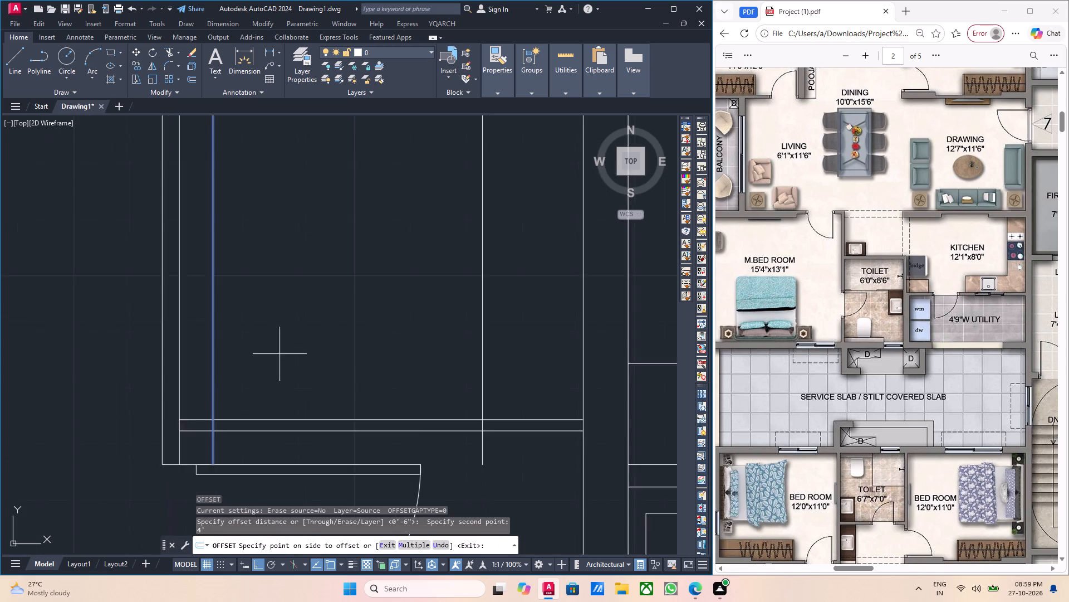
scroll(278, 354, down, 2)
scroll(295, 344, up, 2)
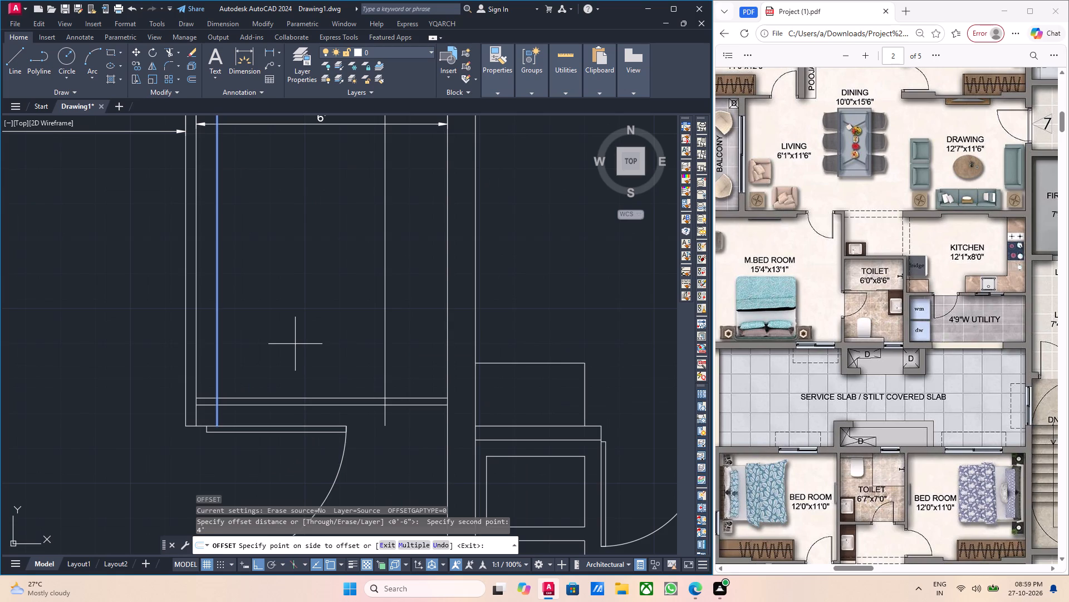
click(295, 344)
key(Escape)
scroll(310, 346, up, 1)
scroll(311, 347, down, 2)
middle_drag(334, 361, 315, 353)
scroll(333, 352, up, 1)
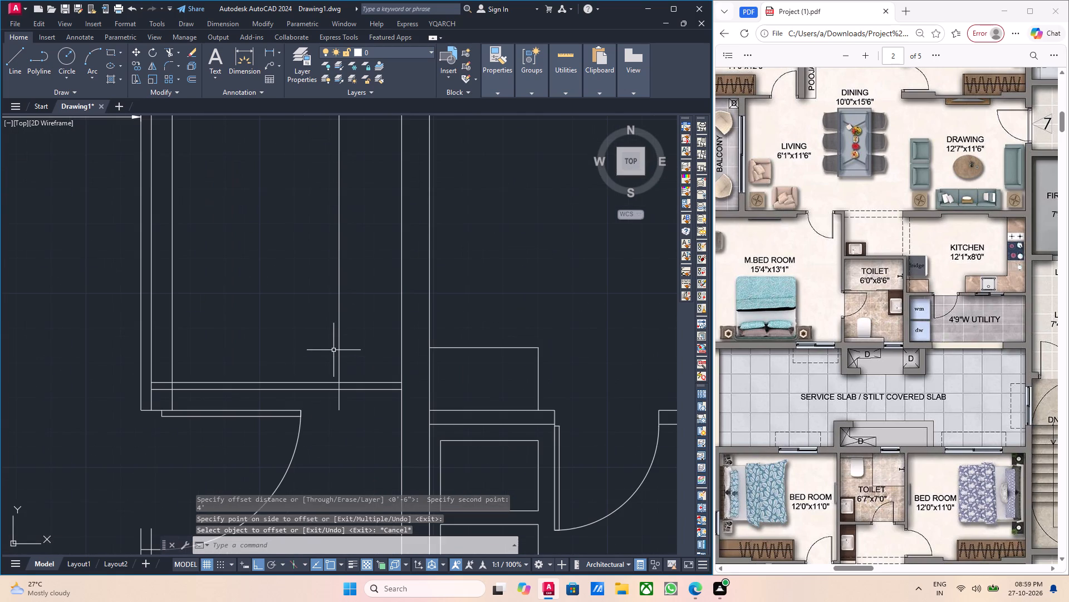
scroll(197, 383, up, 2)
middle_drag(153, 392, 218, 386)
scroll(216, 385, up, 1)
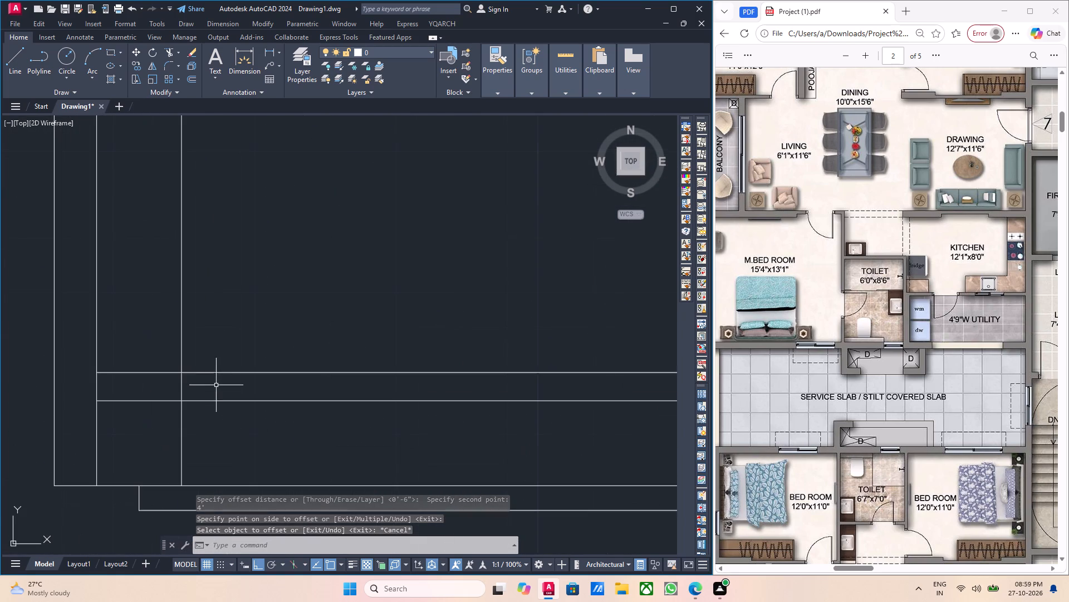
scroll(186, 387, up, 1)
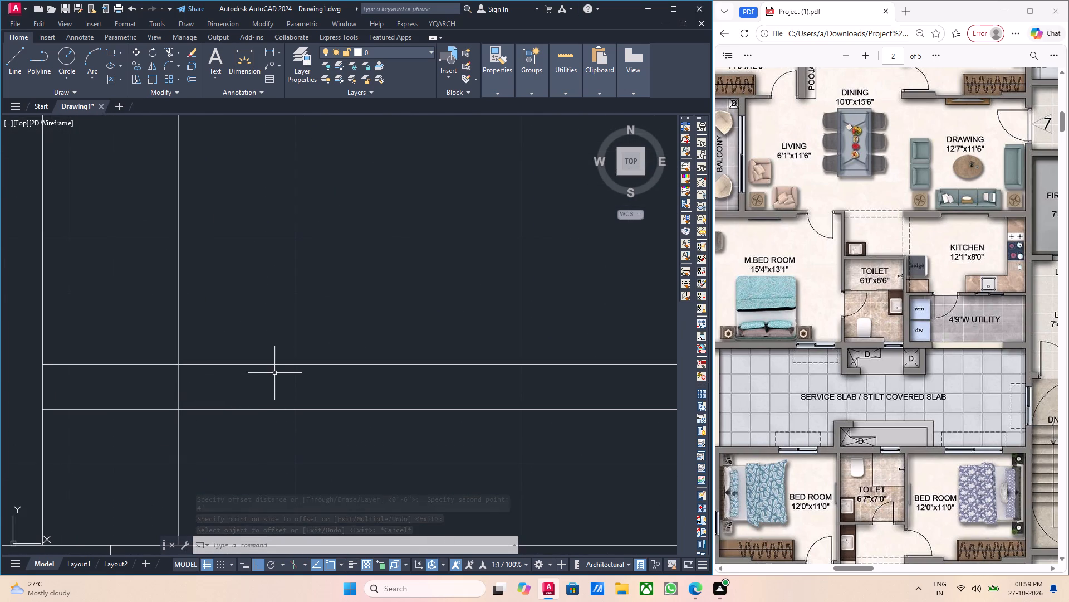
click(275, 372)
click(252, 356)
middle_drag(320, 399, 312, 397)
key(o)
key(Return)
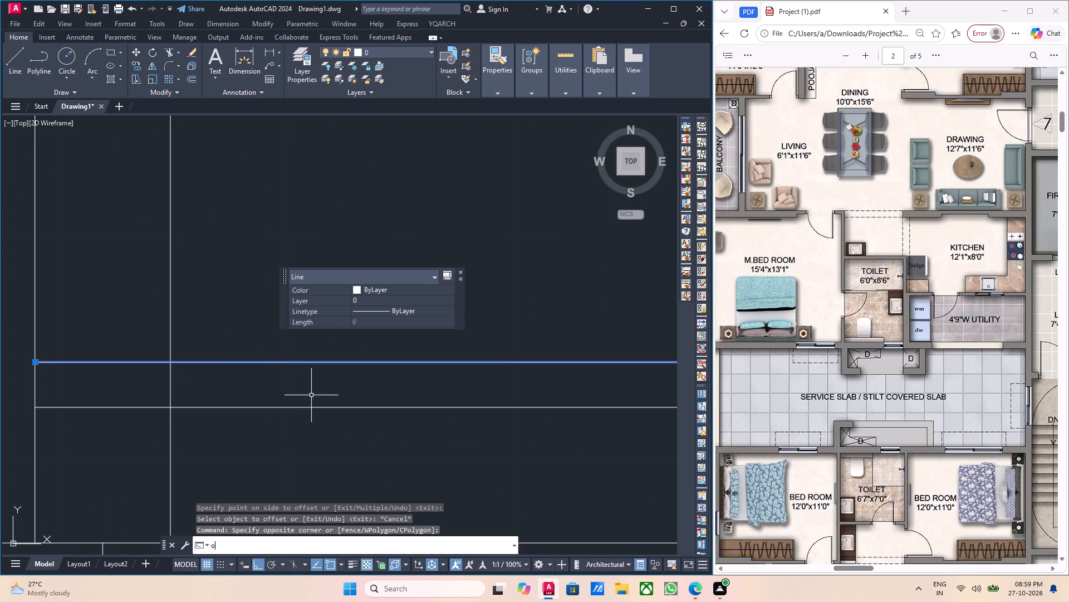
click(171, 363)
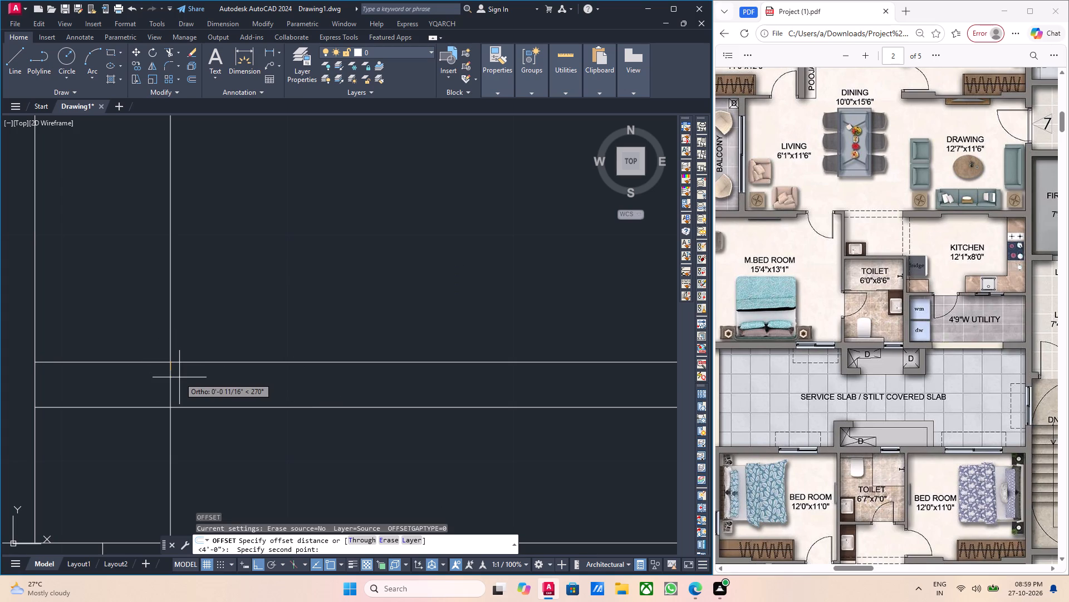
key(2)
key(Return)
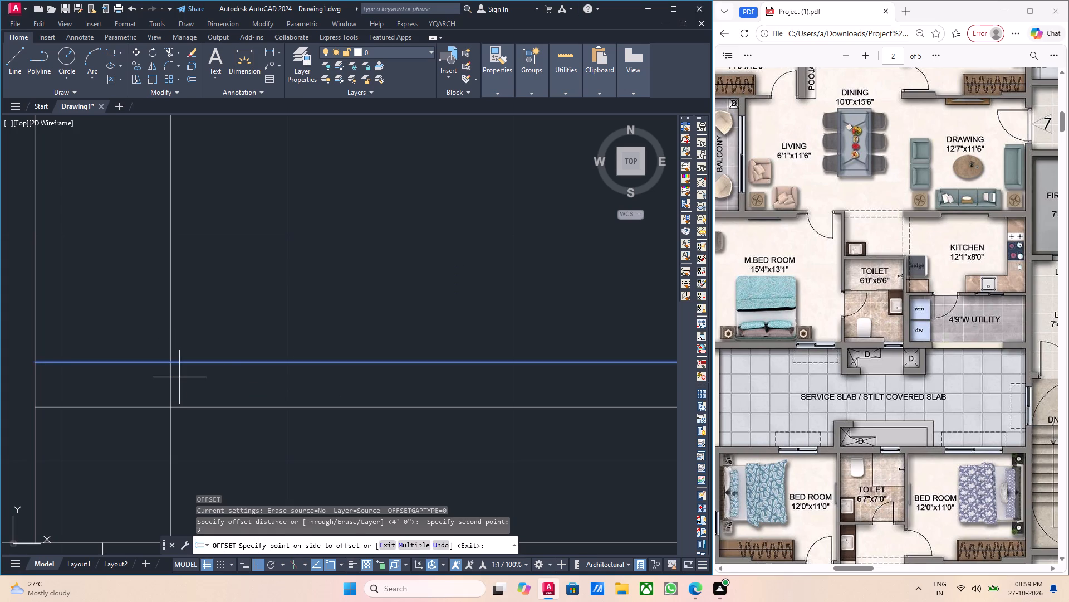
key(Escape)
Offset the toilet partition's upper line 1" south, between the partition's two faces.
click(205, 371)
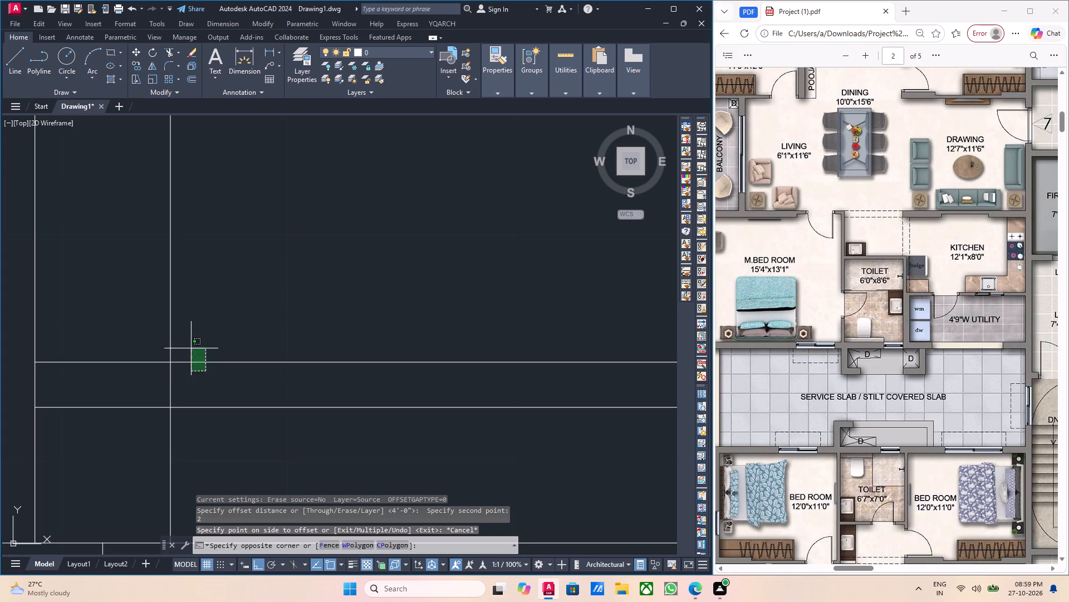
click(190, 347)
key(o)
key(Return)
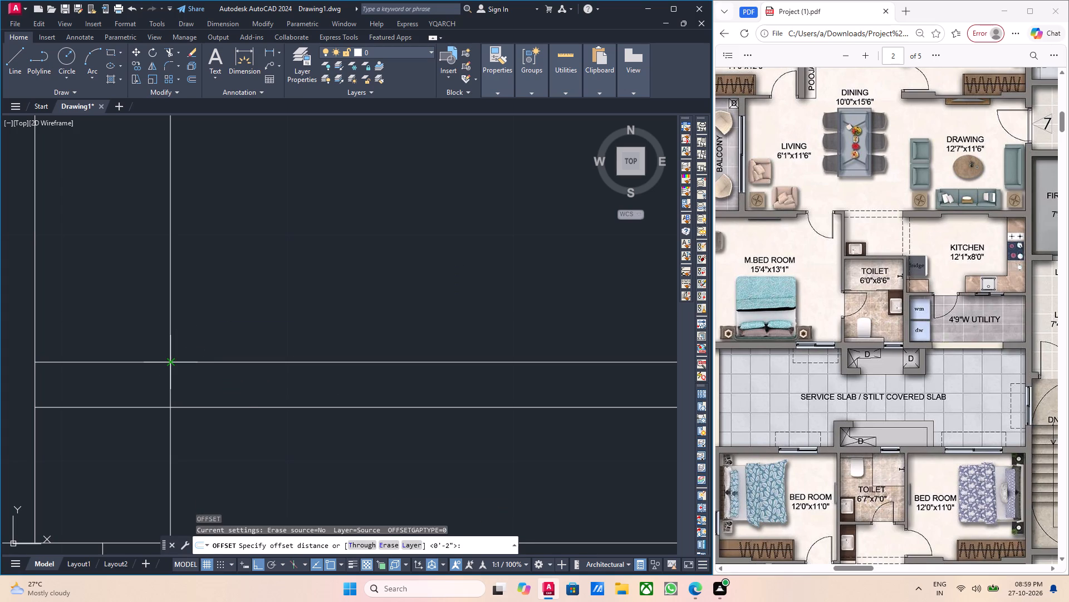
click(173, 365)
key(1)
key(Return)
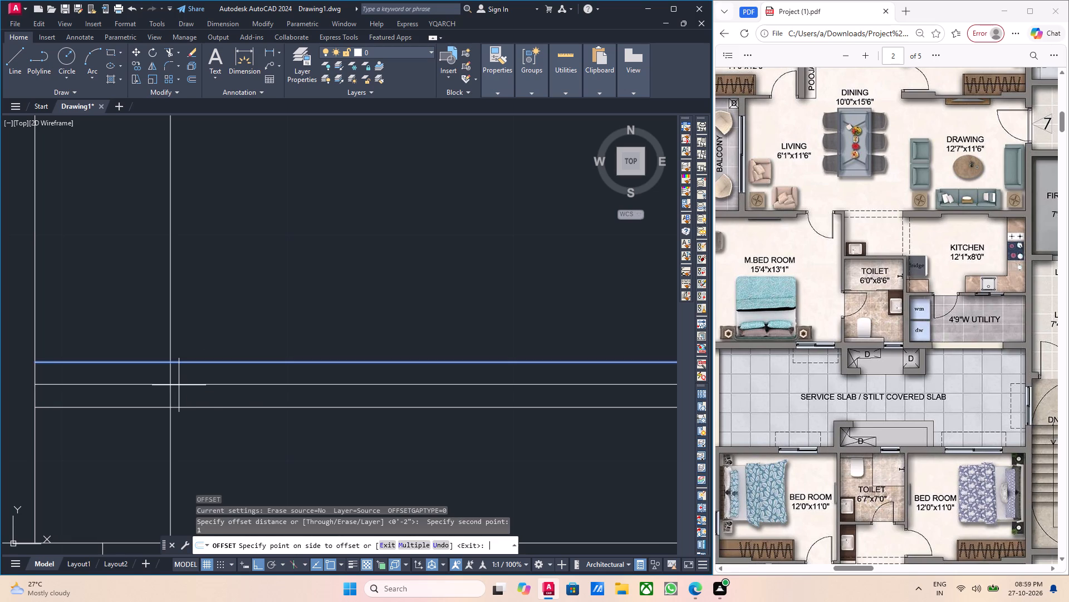
click(179, 389)
key(Escape)
middle_drag(237, 377, 169, 376)
middle_drag(380, 385, 307, 390)
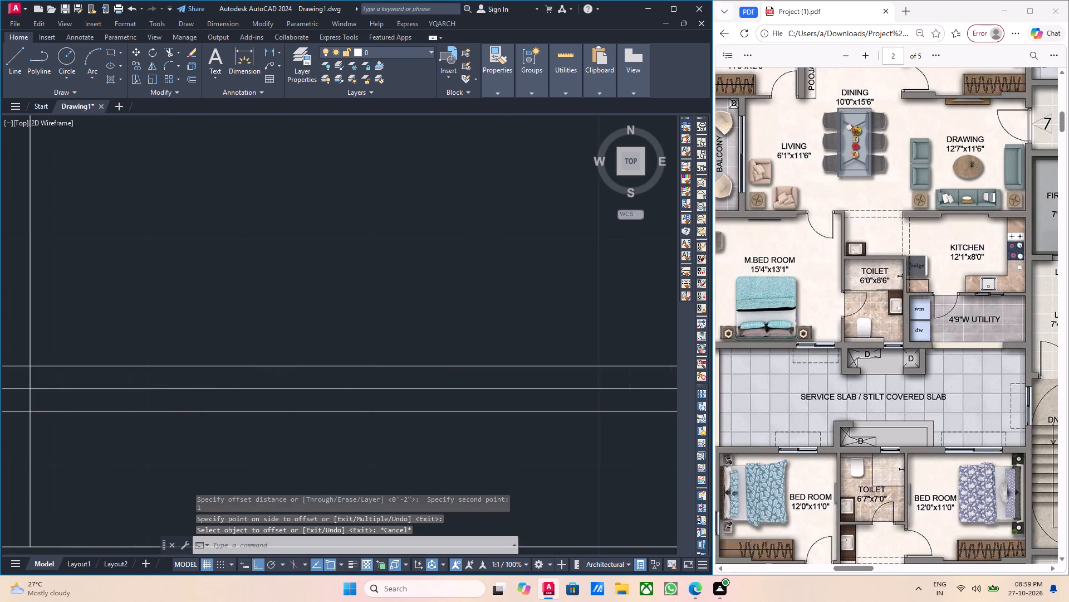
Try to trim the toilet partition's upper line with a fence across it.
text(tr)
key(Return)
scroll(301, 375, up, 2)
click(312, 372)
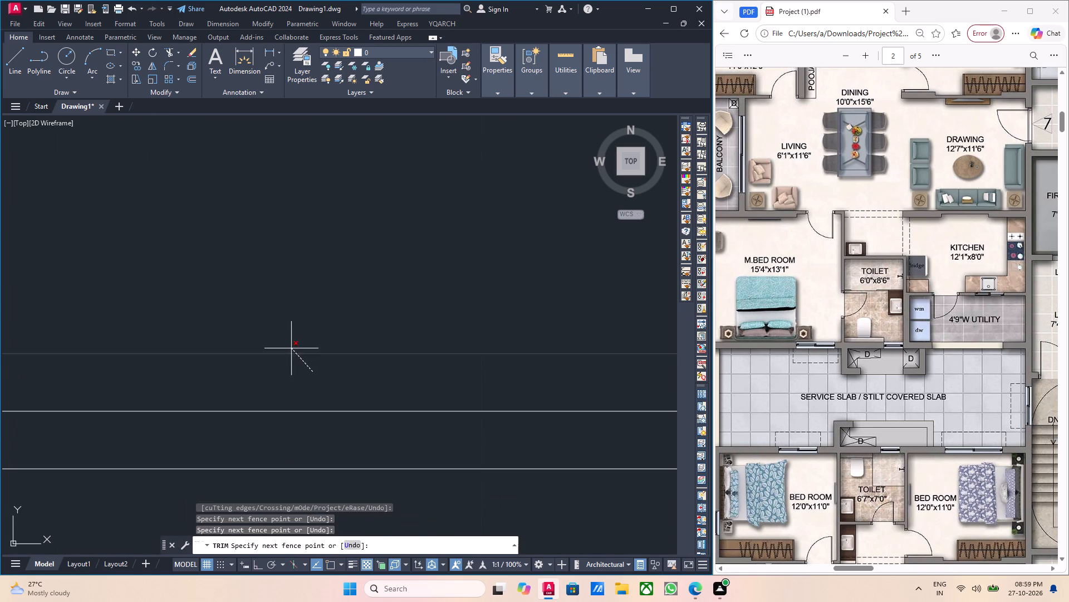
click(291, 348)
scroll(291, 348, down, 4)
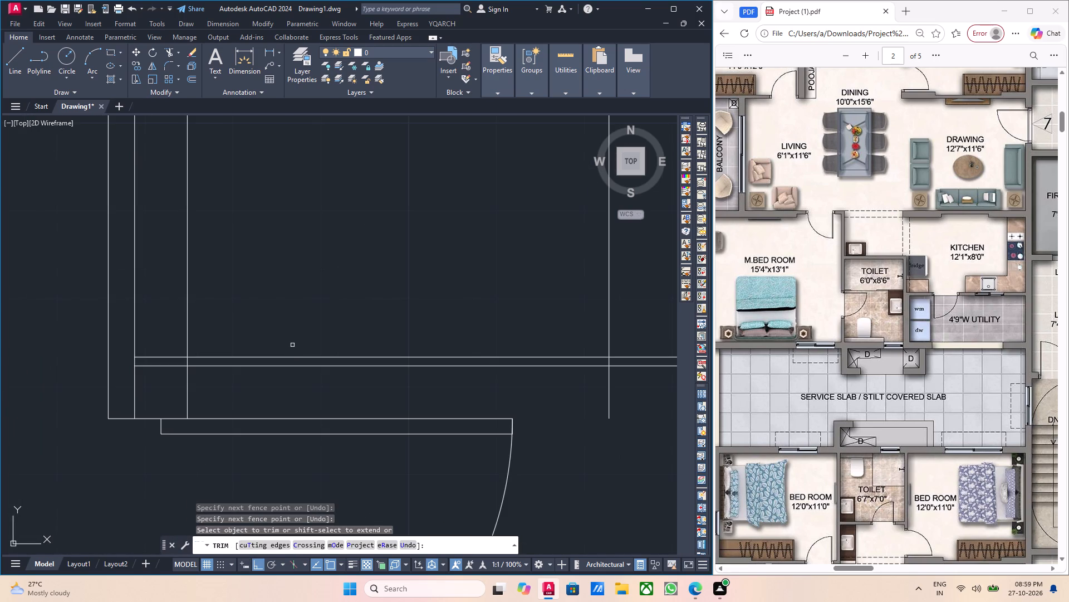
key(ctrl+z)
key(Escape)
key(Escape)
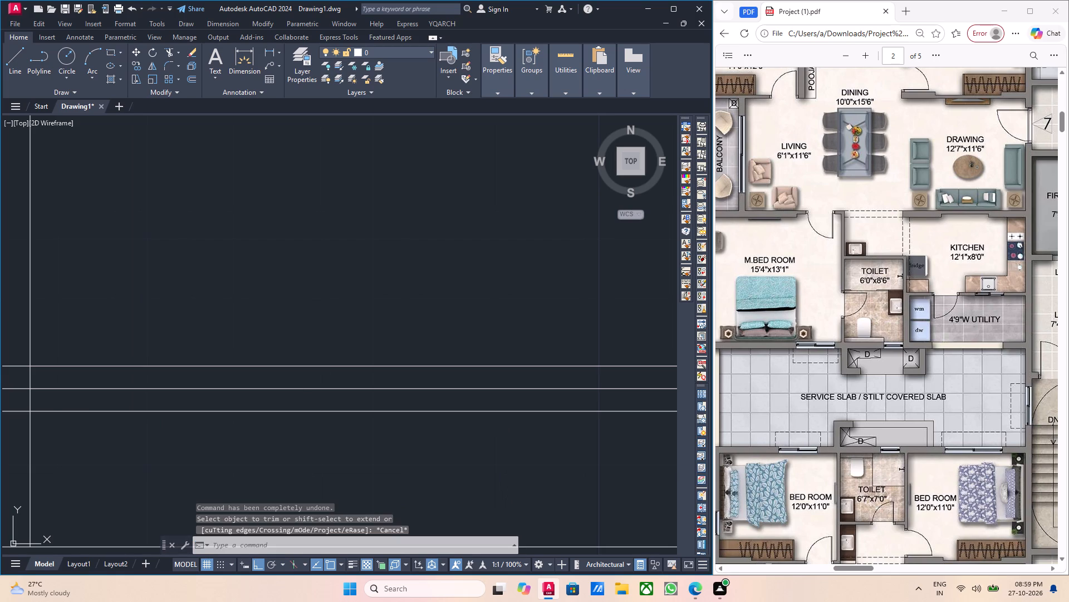
Trim the toilet partition's upper line between the two vertical offset lines.
key(Return)
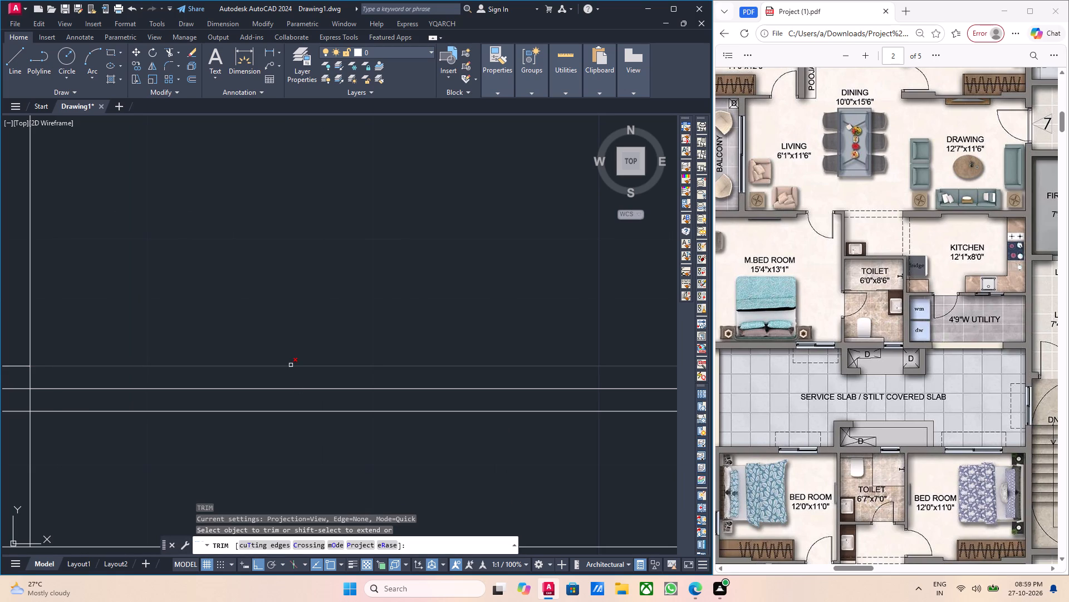
scroll(291, 365, down, 2)
click(293, 365)
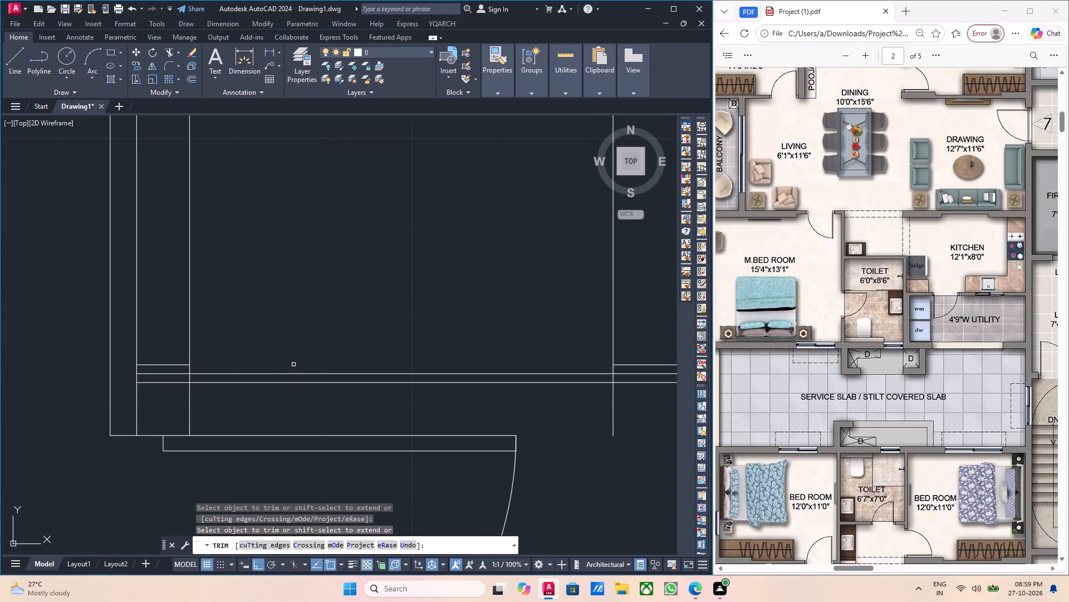
key(Escape)
Erase the two vertical offset lines inside the master toilet that marked the ends of the 4' partition section.
click(621, 338)
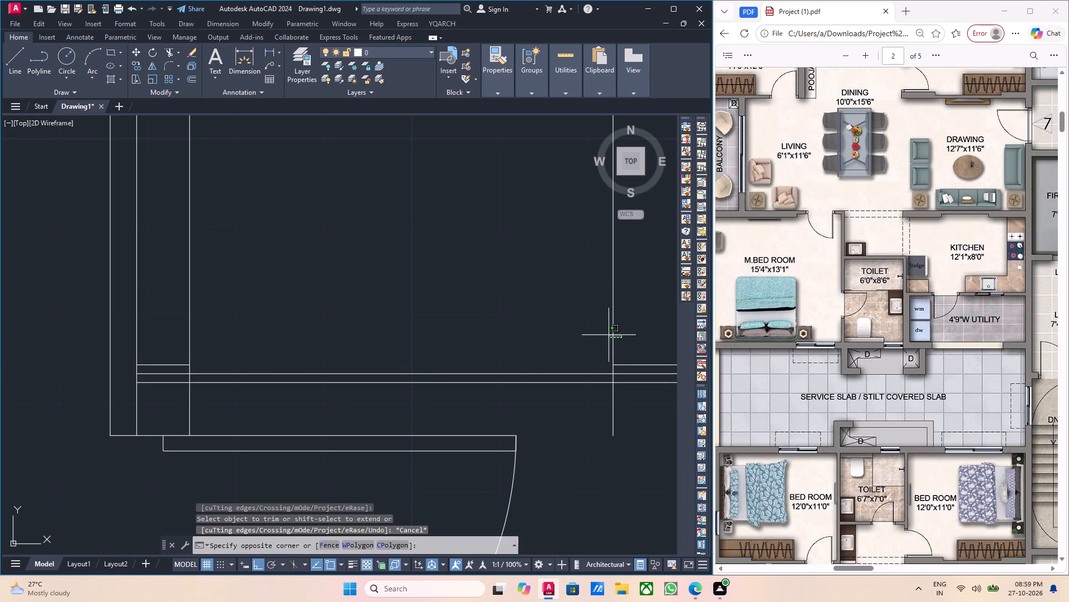
click(600, 333)
scroll(600, 333, down, 2)
middle_drag(563, 317, 531, 369)
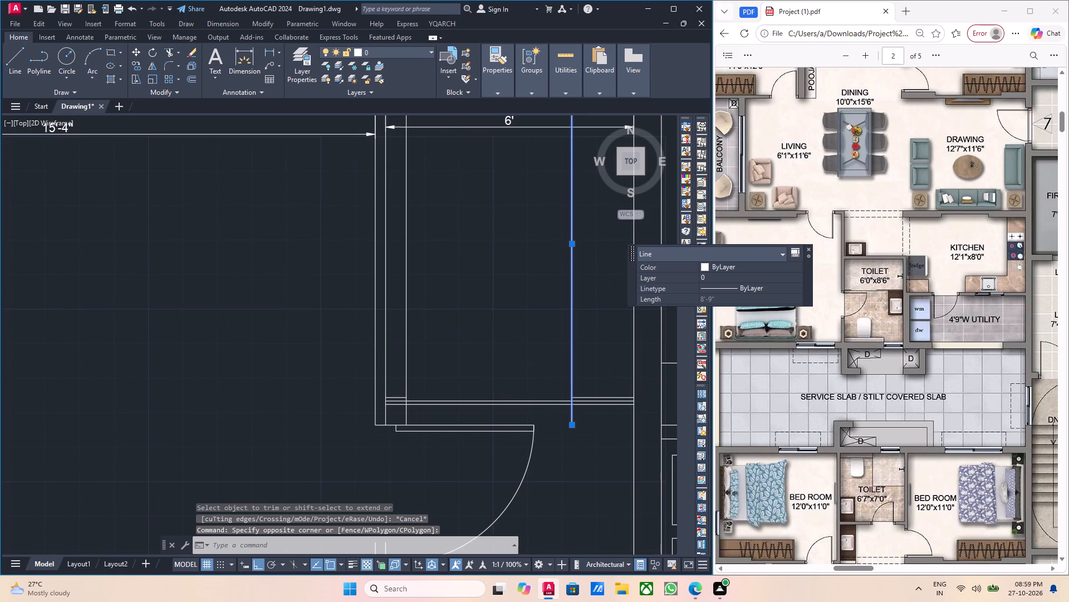
key(Delete)
drag(440, 358, 435, 355)
click(397, 339)
key(Delete)
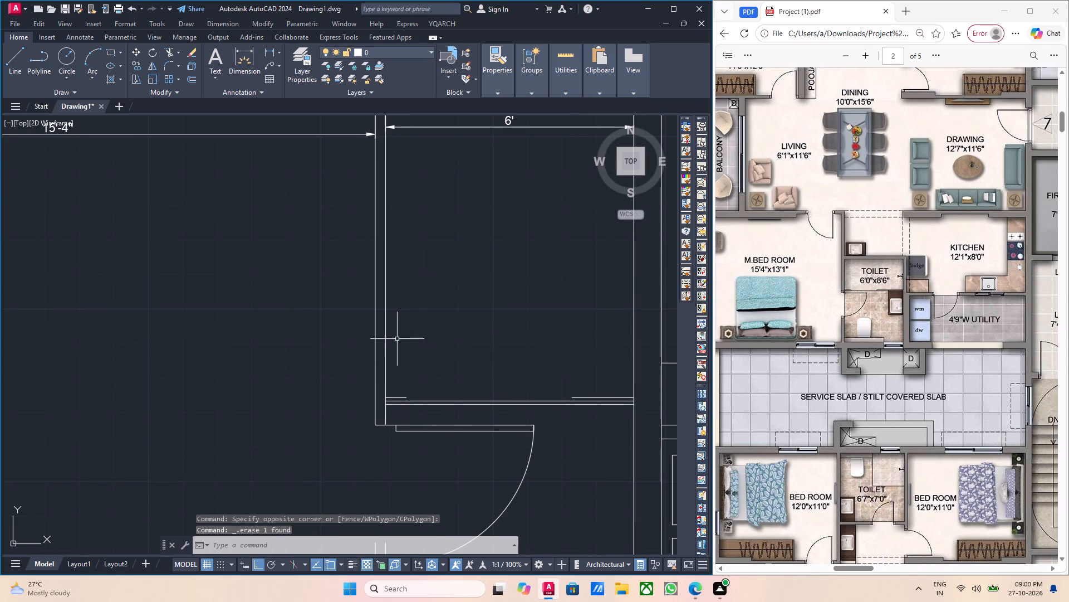
Draw a short vertical line from the end of the partition's west upper segment down to its middle line.
scroll(407, 377, up, 2)
middle_drag(415, 411, 388, 348)
scroll(350, 395, up, 2)
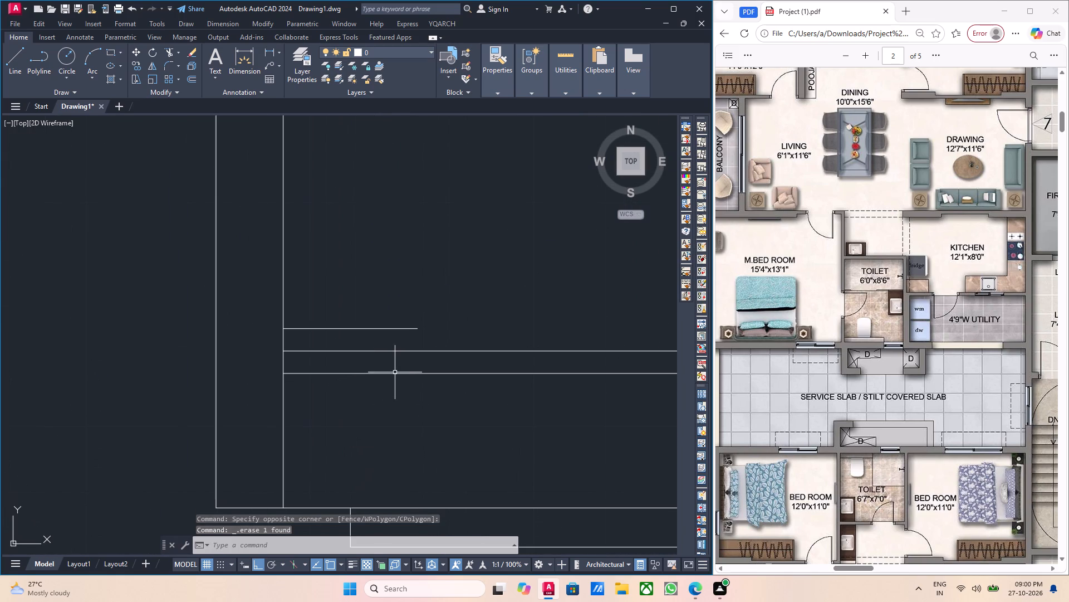
key(l)
key(Return)
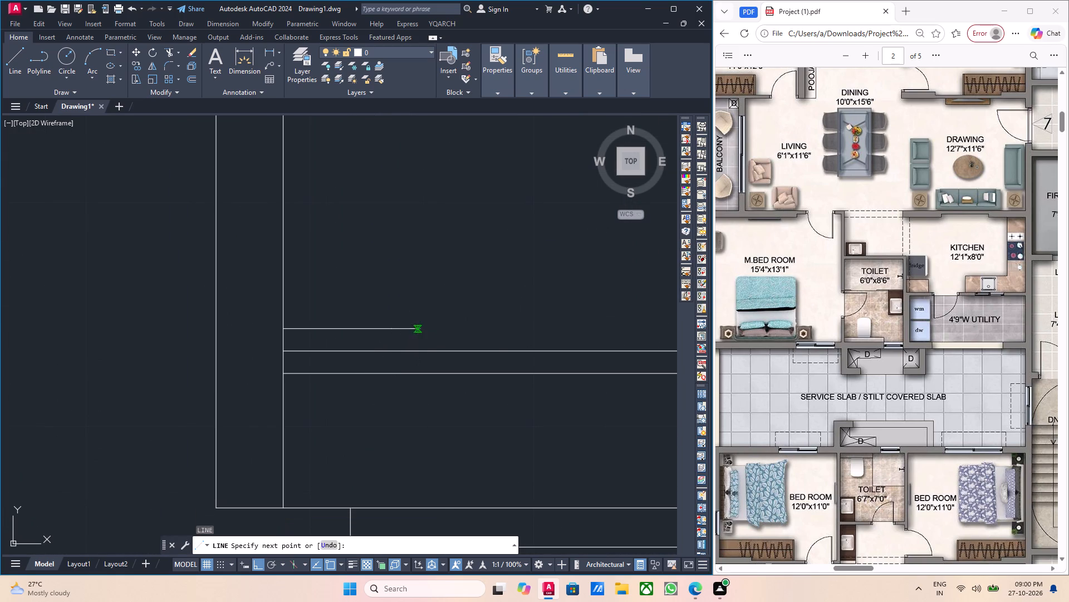
click(415, 332)
click(417, 352)
key(Escape)
Trim the partition's middle line beneath the west upper segment.
middle_drag(367, 363, 385, 370)
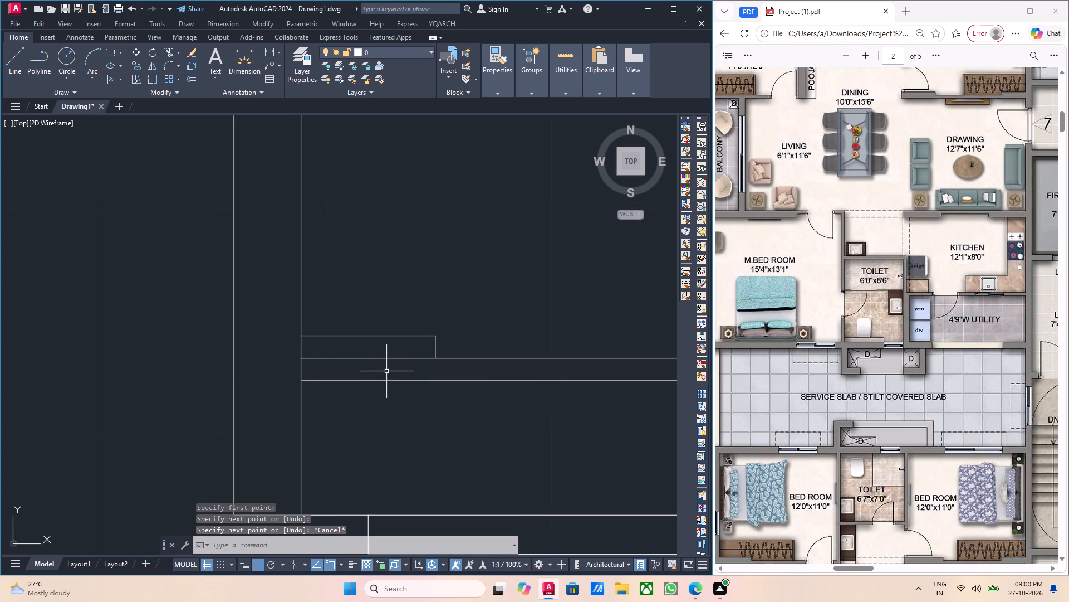
text(tr)
key(Return)
scroll(385, 371, up, 2)
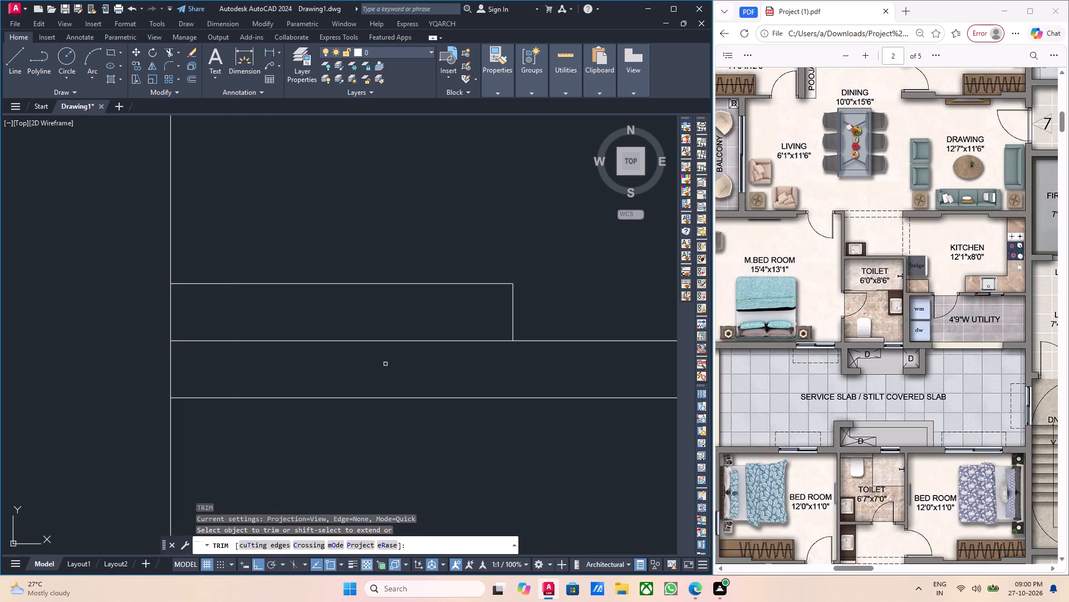
click(386, 363)
click(363, 334)
scroll(363, 335, down, 4)
middle_drag(511, 366, 264, 373)
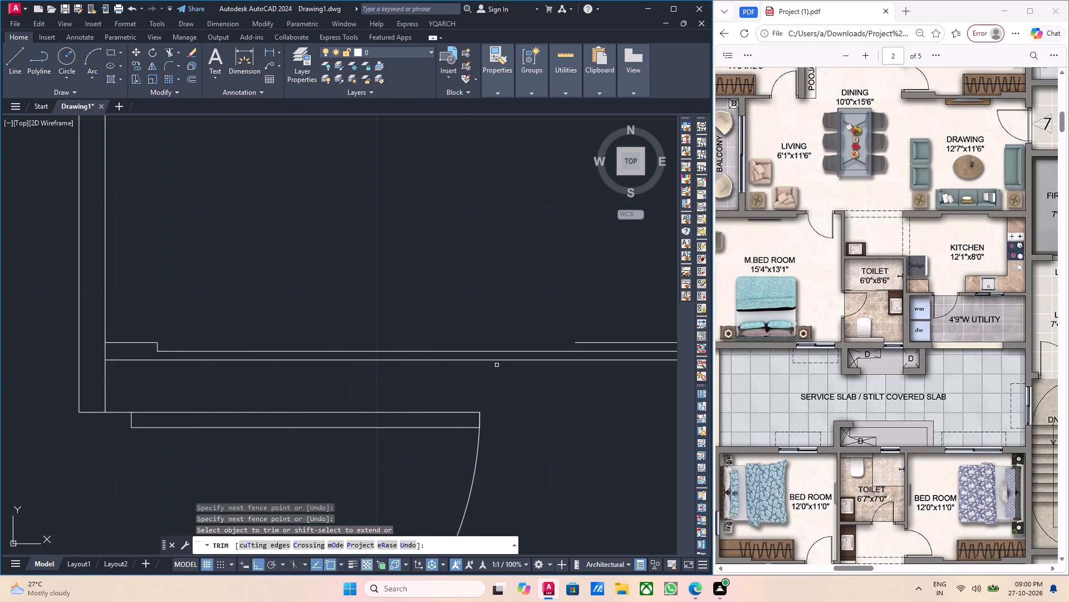
middle_drag(497, 365, 354, 365)
scroll(467, 367, up, 1)
key(Escape)
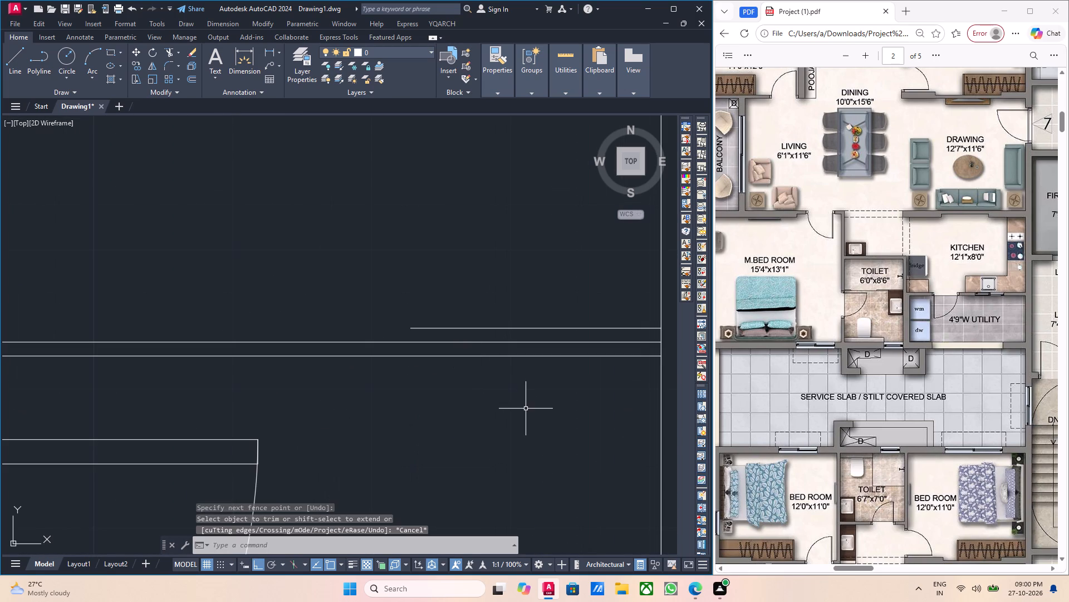
Draw a short vertical line from the end of the partition's east upper segment down to its middle line.
key(l)
key(Return)
click(410, 330)
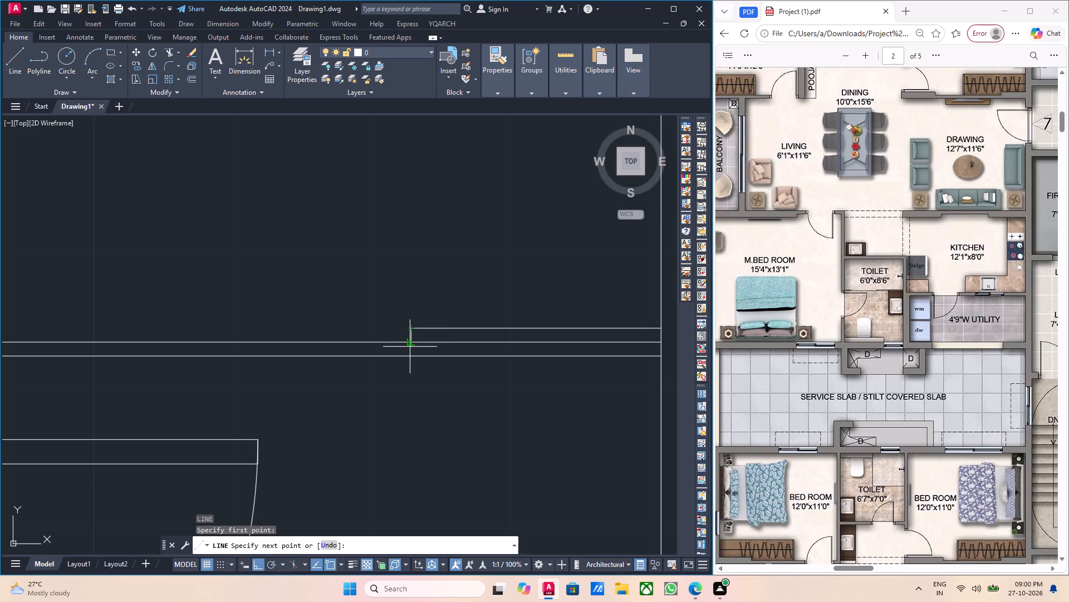
click(409, 343)
key(Escape)
Trim the partition's middle line beneath the east upper segment.
middle_drag(453, 353, 407, 353)
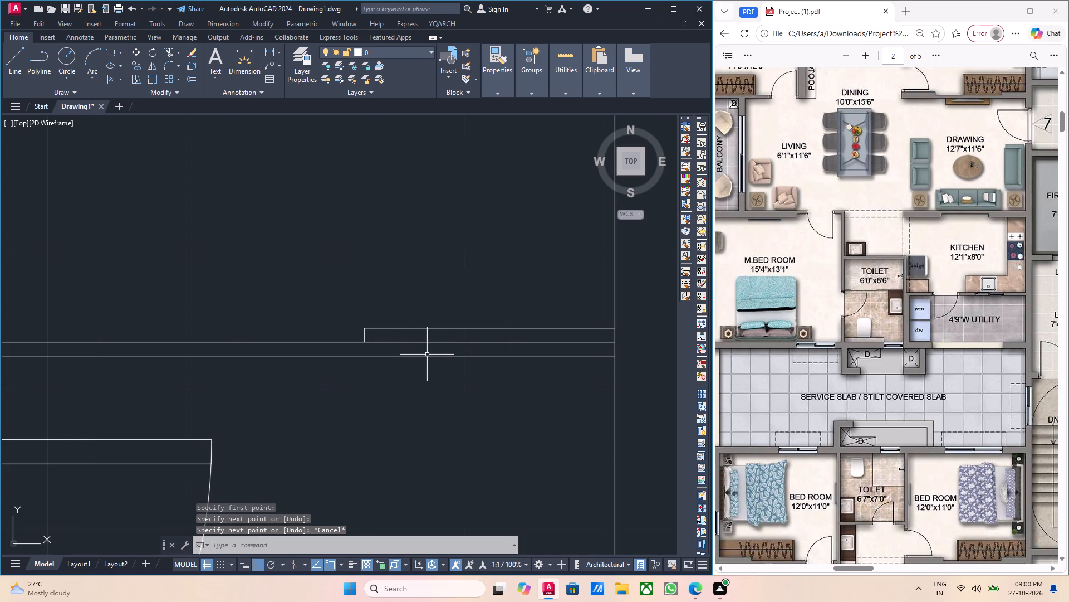
text(tr)
key(Return)
scroll(449, 328, up, 1)
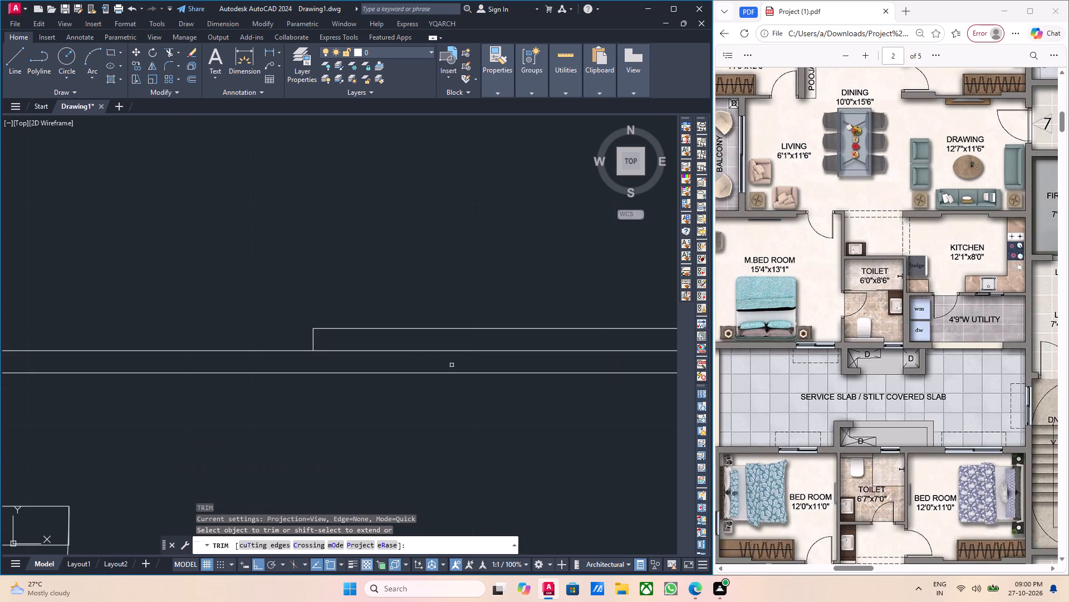
click(452, 352)
scroll(452, 352, down, 2)
key(Escape)
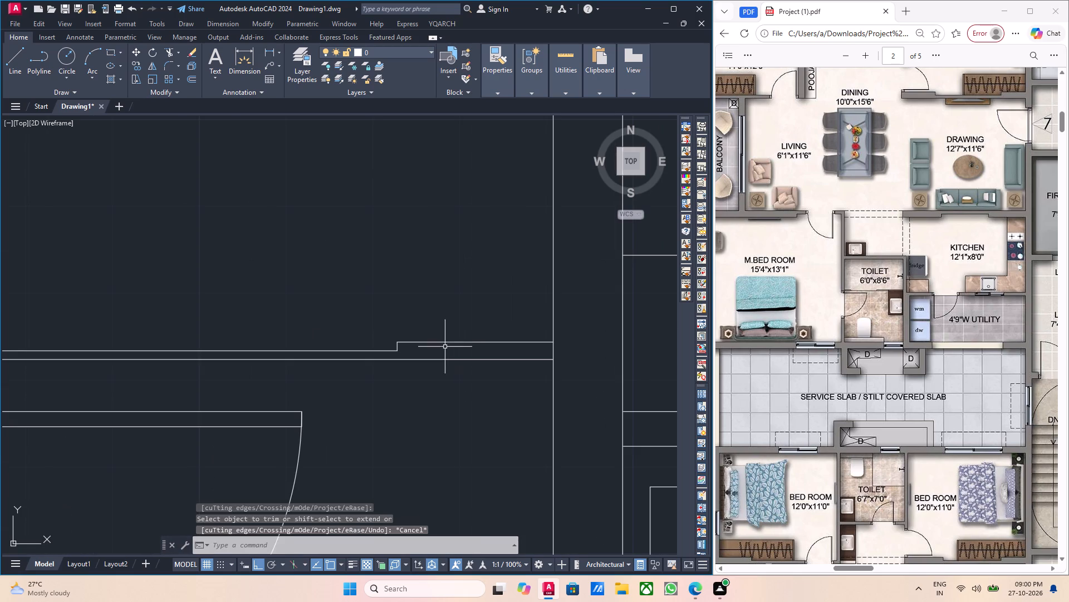
Erase the 6' toilet width dimension and the 15'-4" master bedroom width dimension.
scroll(439, 344, down, 3)
middle_drag(374, 349, 416, 349)
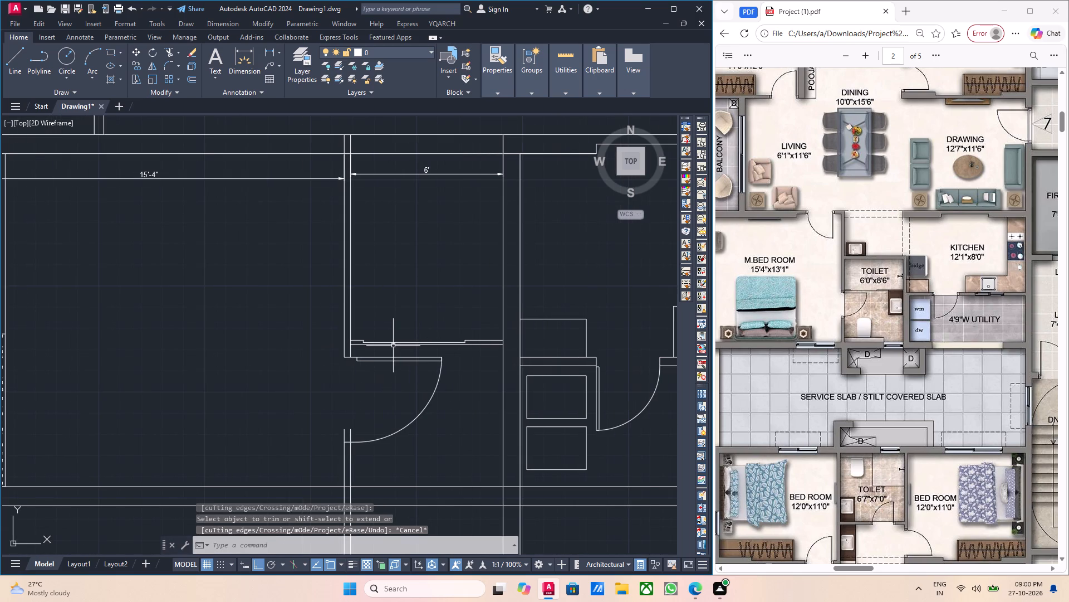
scroll(432, 357, down, 1)
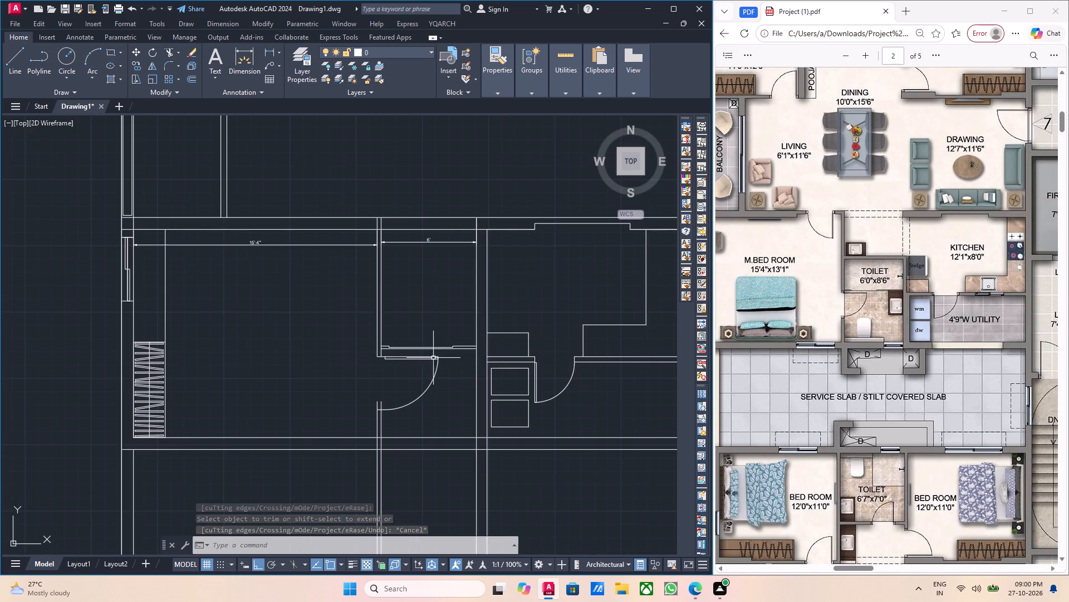
middle_drag(470, 368, 440, 360)
middle_drag(436, 342, 430, 338)
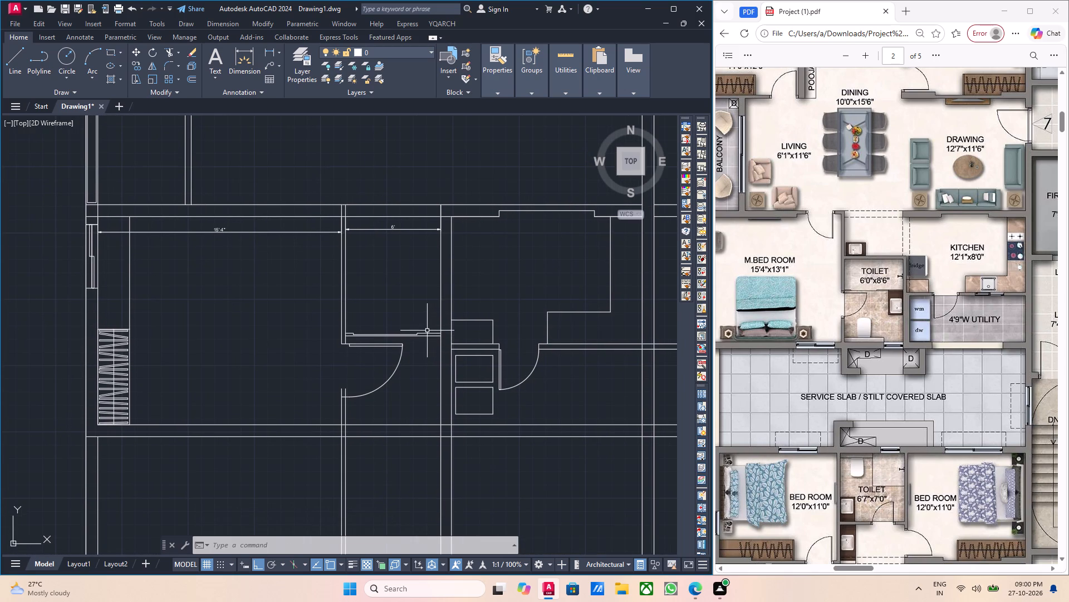
scroll(426, 336, down, 1)
middle_drag(457, 346, 389, 334)
middle_drag(398, 341, 341, 415)
middle_drag(285, 353, 291, 376)
scroll(285, 353, up, 5)
drag(294, 364, 288, 357)
click(243, 322)
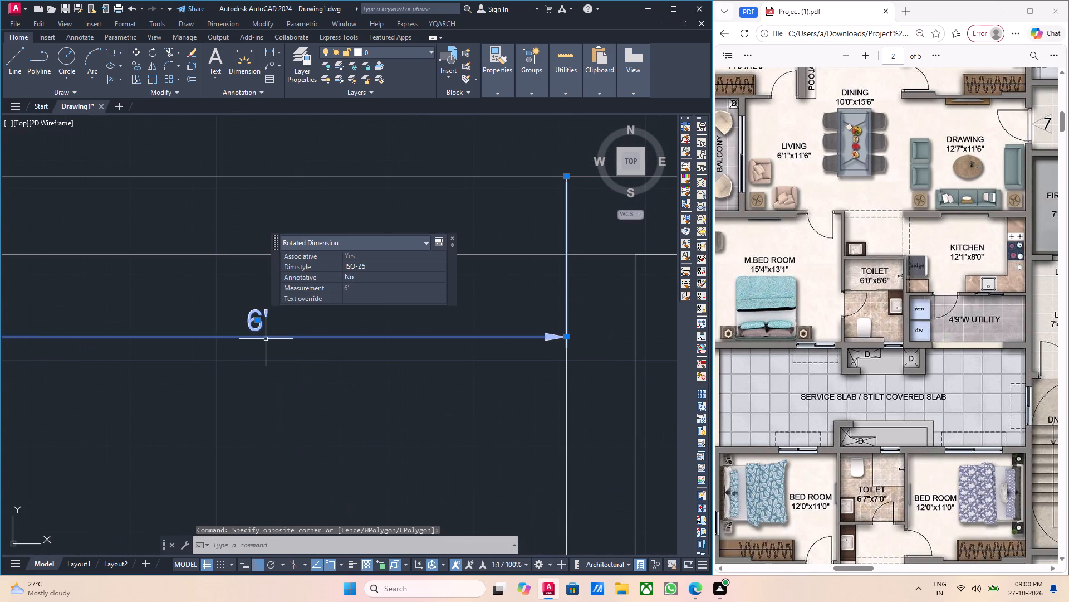
key(Delete)
scroll(266, 339, down, 4)
middle_drag(262, 353, 347, 371)
click(222, 379)
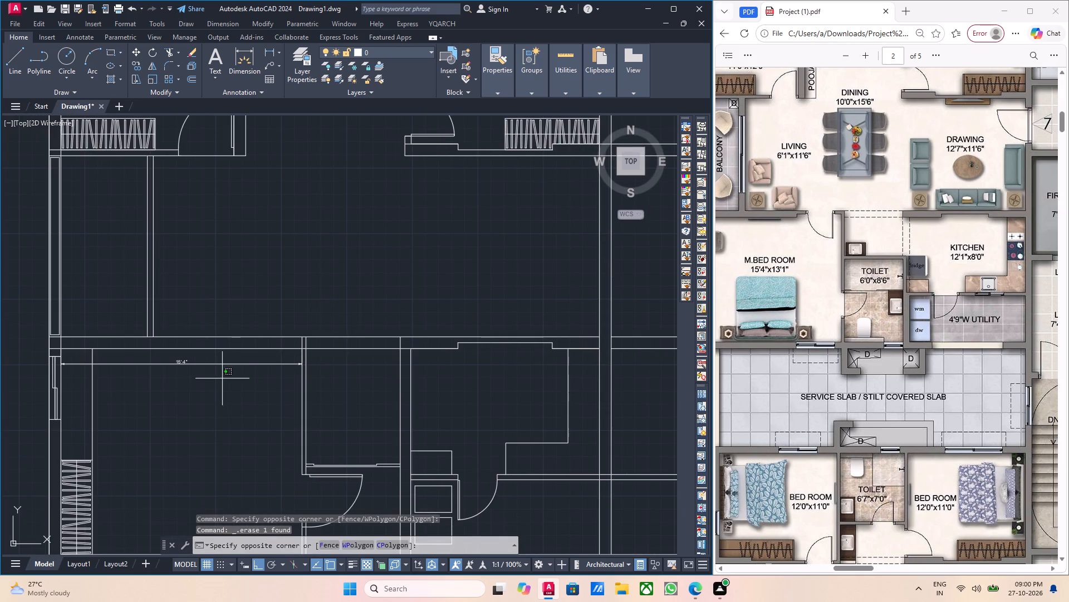
click(194, 358)
key(Delete)
Trim the overlapping wall lines where the master bedroom's north wall meets the west exterior wall.
middle_drag(166, 397, 282, 385)
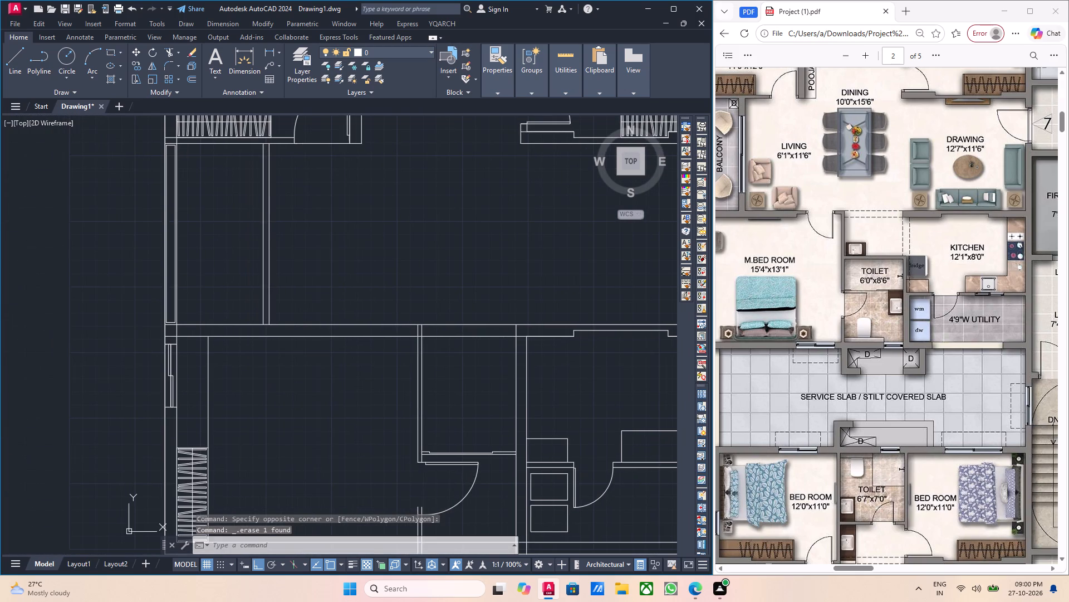
middle_drag(293, 386, 438, 376)
scroll(287, 370, up, 3)
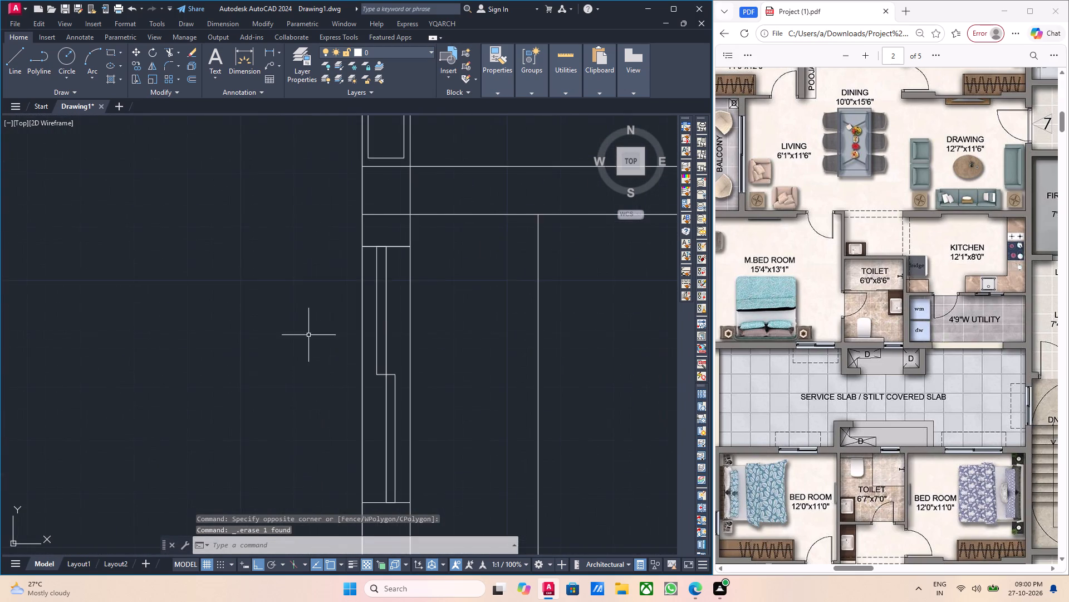
middle_drag(399, 304, 388, 374)
middle_drag(388, 315, 390, 363)
scroll(384, 336, up, 1)
text(tr)
key(Return)
scroll(370, 346, up, 3)
drag(370, 345, 367, 339)
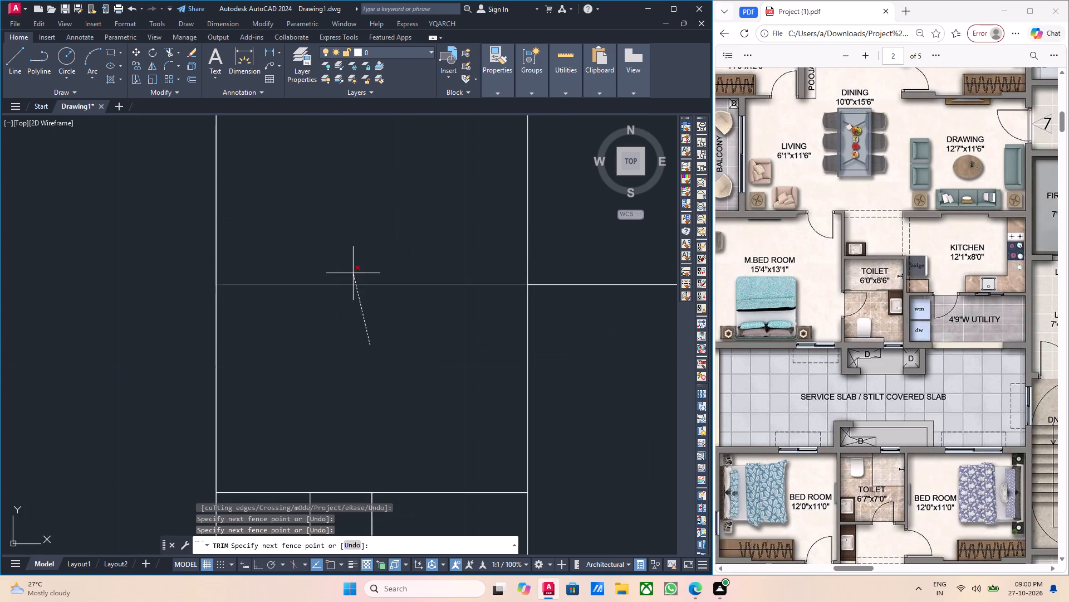
click(353, 273)
scroll(353, 273, down, 3)
middle_drag(390, 299, 391, 338)
click(419, 290)
click(376, 287)
scroll(379, 287, down, 2)
middle_drag(409, 281, 391, 295)
key(Escape)
Examine the drafted walls from the master bedroom and kitchen up to the northeast bedroom and its window.
scroll(385, 297, down, 1)
middle_drag(453, 299, 233, 323)
scroll(274, 323, down, 1)
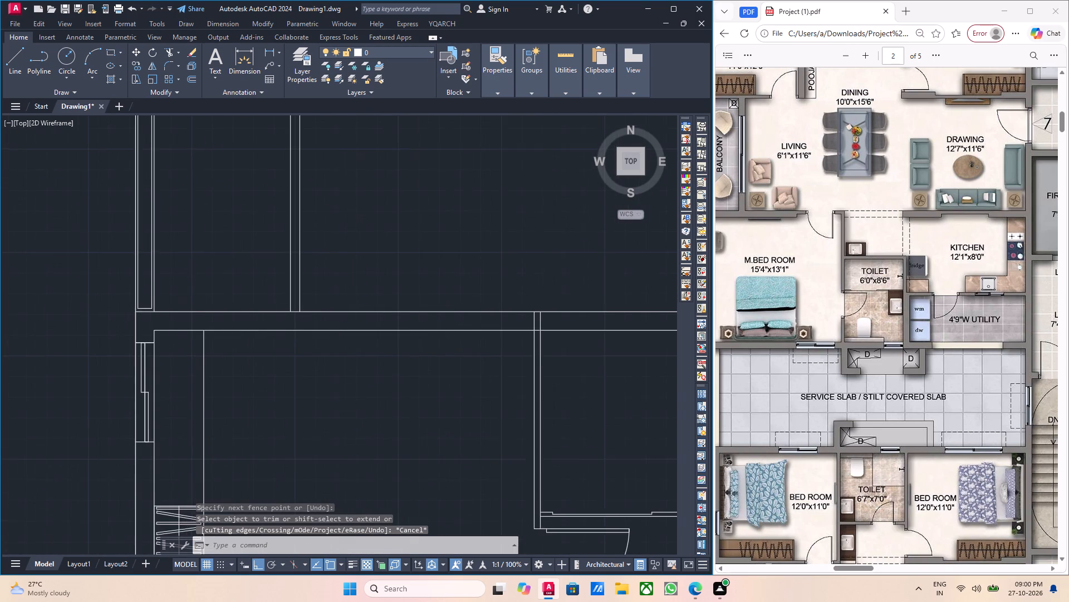
scroll(274, 323, down, 1)
middle_drag(404, 317, 315, 329)
key(Escape)
middle_drag(286, 318, 252, 317)
middle_drag(209, 321, 152, 338)
middle_drag(308, 332, 249, 332)
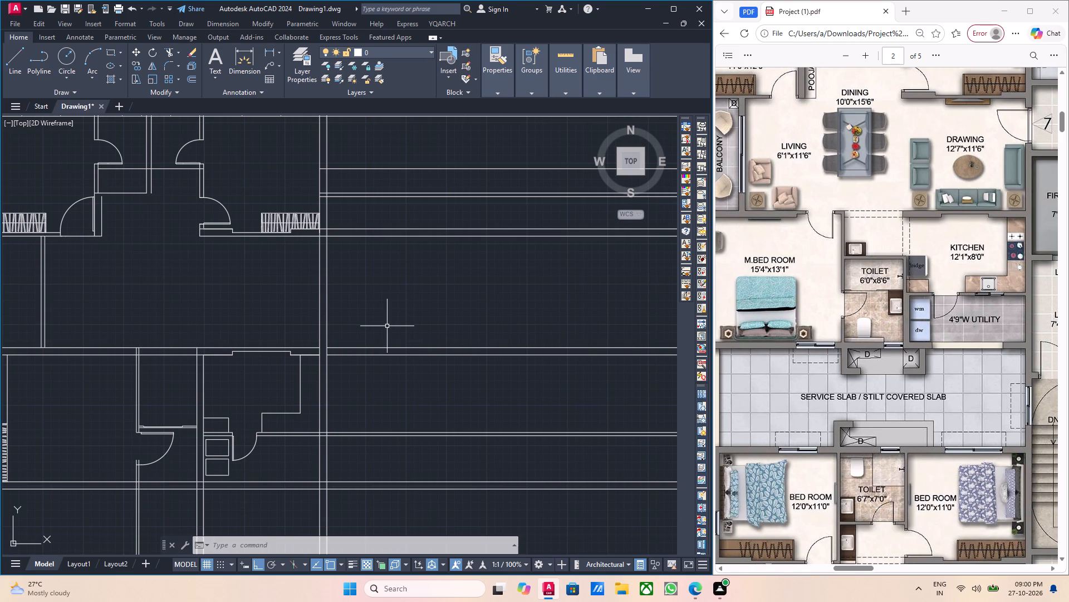
scroll(369, 327, down, 2)
key(Escape)
middle_drag(365, 336, 367, 377)
scroll(335, 294, up, 3)
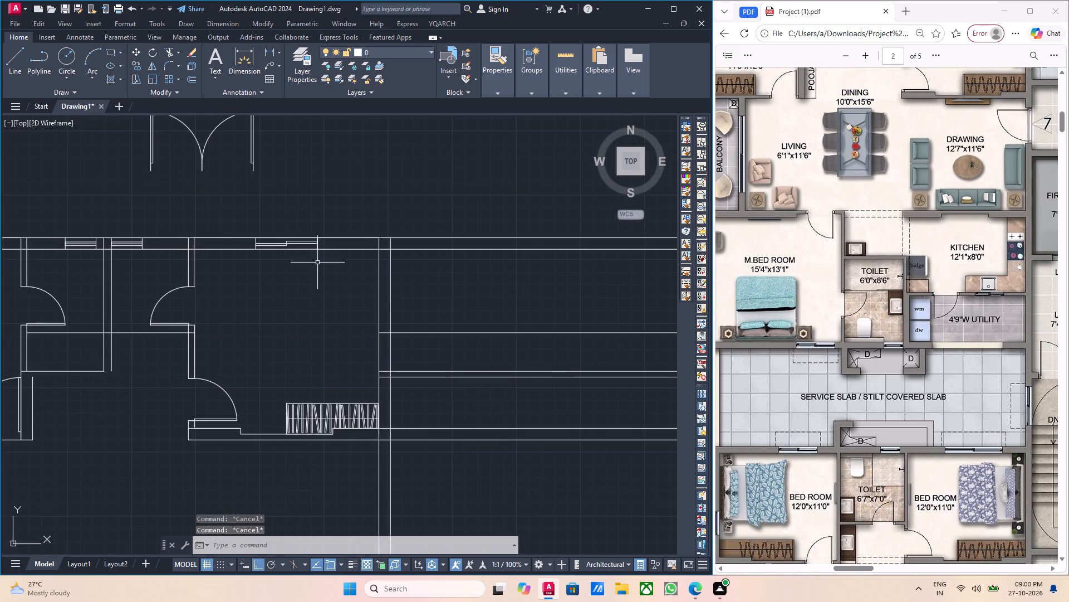
middle_drag(323, 275, 331, 303)
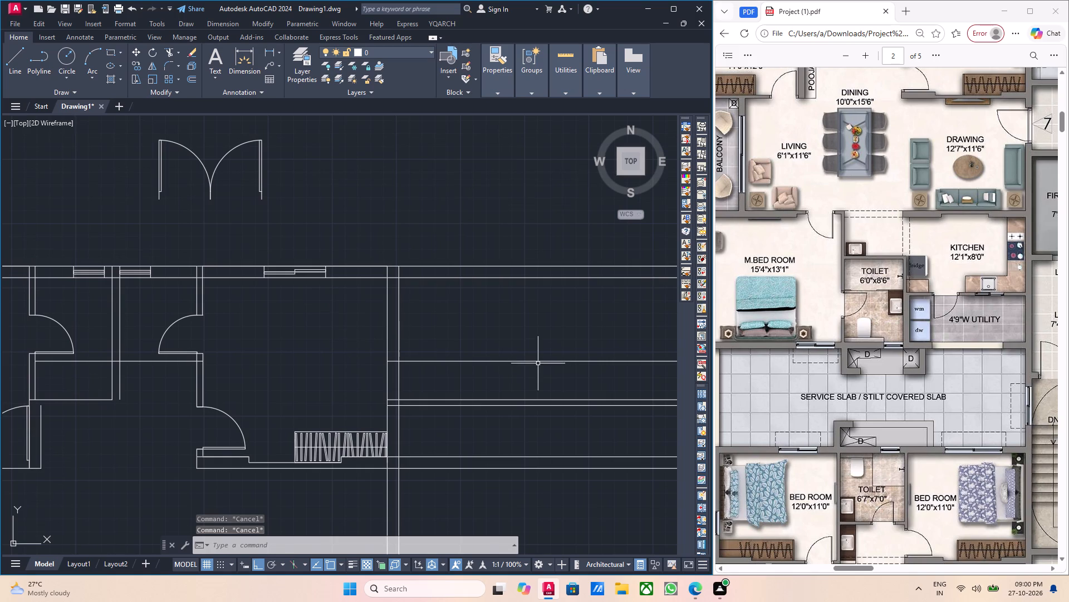
Compare the drafted upper bedrooms, twin toilets and pooja area with the PDF plan for remaining wall details.
ctrl+scroll(938, 317, down, 1)
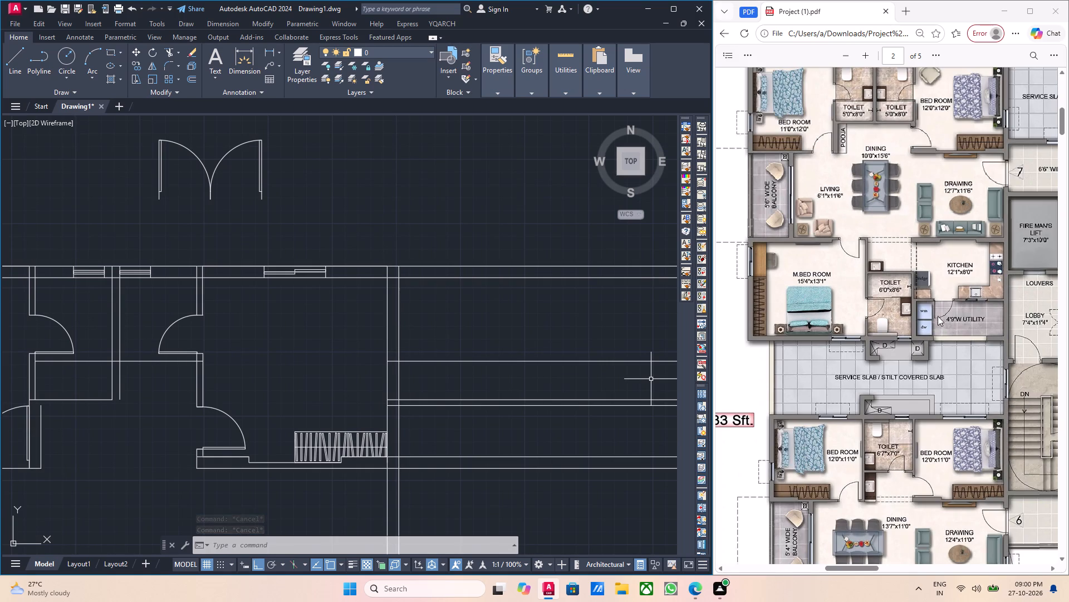
ctrl+scroll(937, 285, down, 1)
ctrl+scroll(937, 284, up, 1)
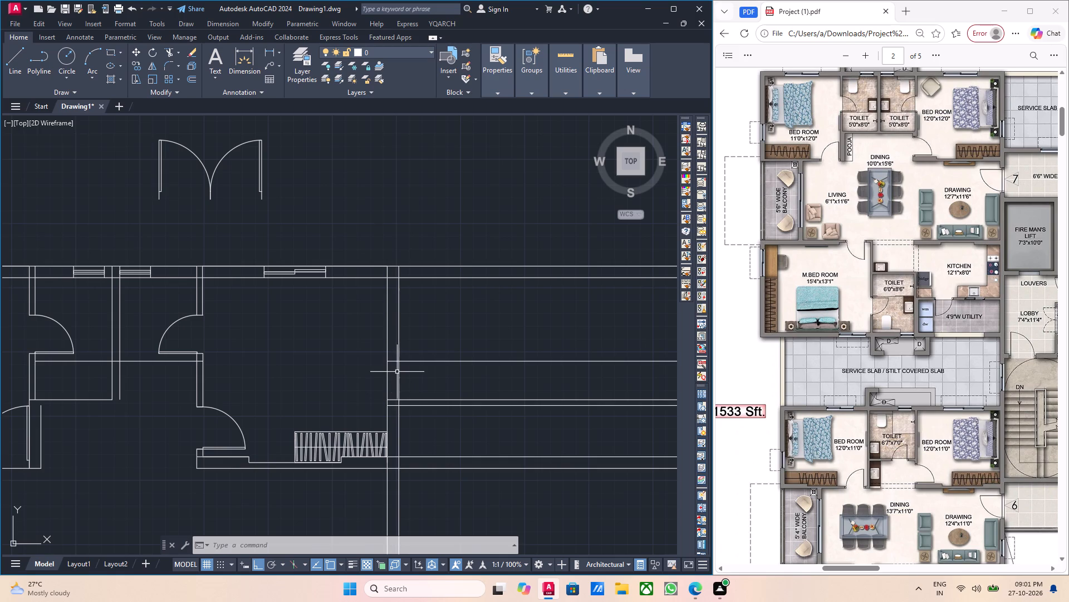
scroll(400, 415, down, 1)
scroll(383, 423, up, 2)
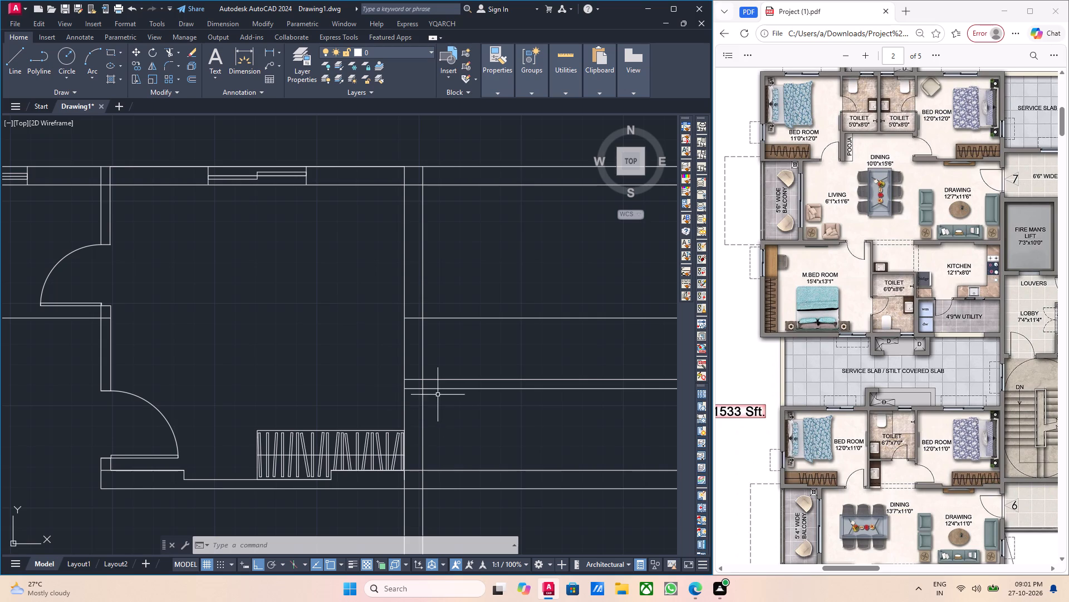
scroll(460, 389, down, 2)
middle_drag(465, 388, 439, 399)
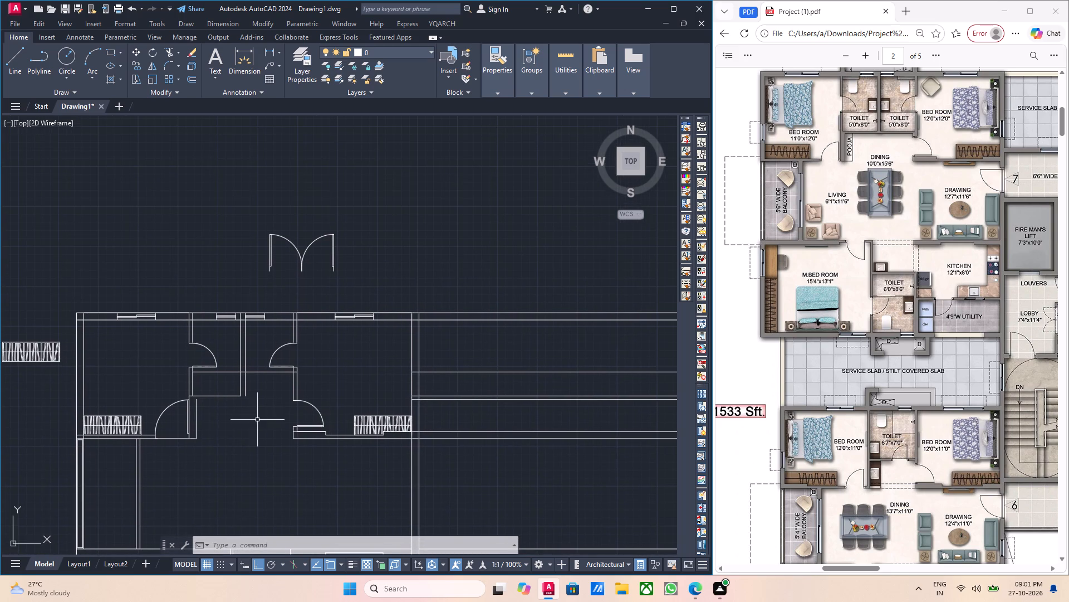
scroll(249, 417, up, 2)
middle_drag(194, 404, 254, 393)
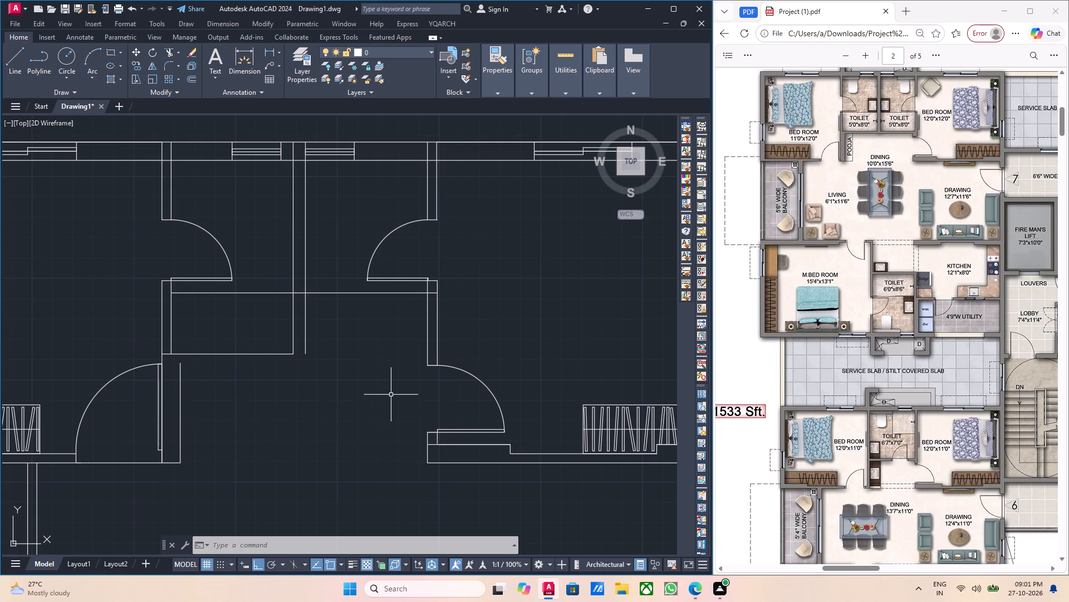
scroll(332, 394, down, 2)
scroll(302, 457, down, 2)
middle_drag(312, 464, 316, 355)
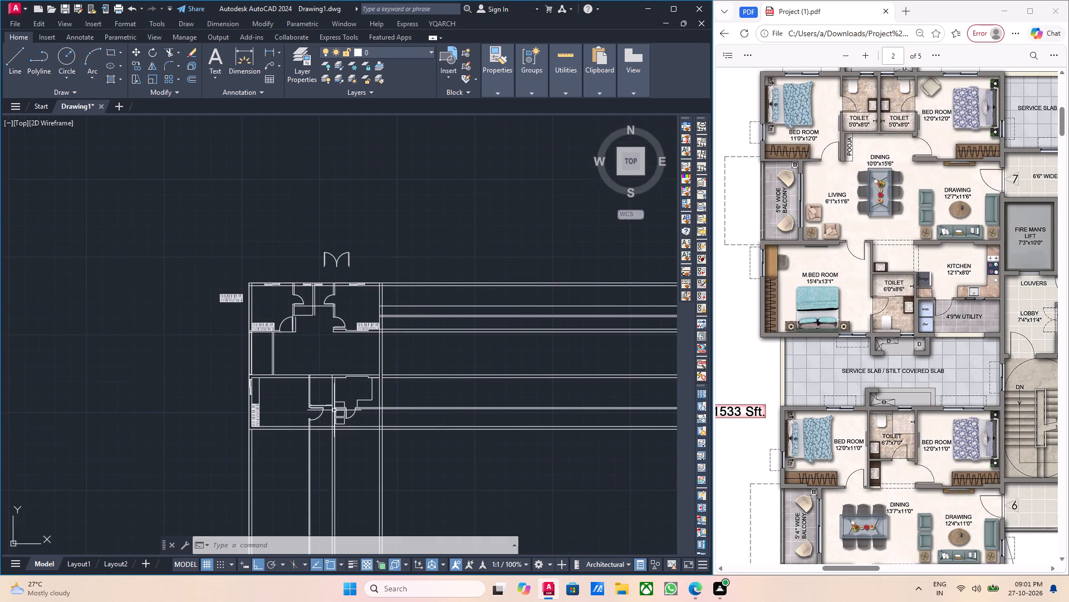
scroll(331, 409, up, 3)
middle_drag(280, 347, 298, 387)
middle_drag(263, 370, 379, 361)
scroll(316, 362, down, 2)
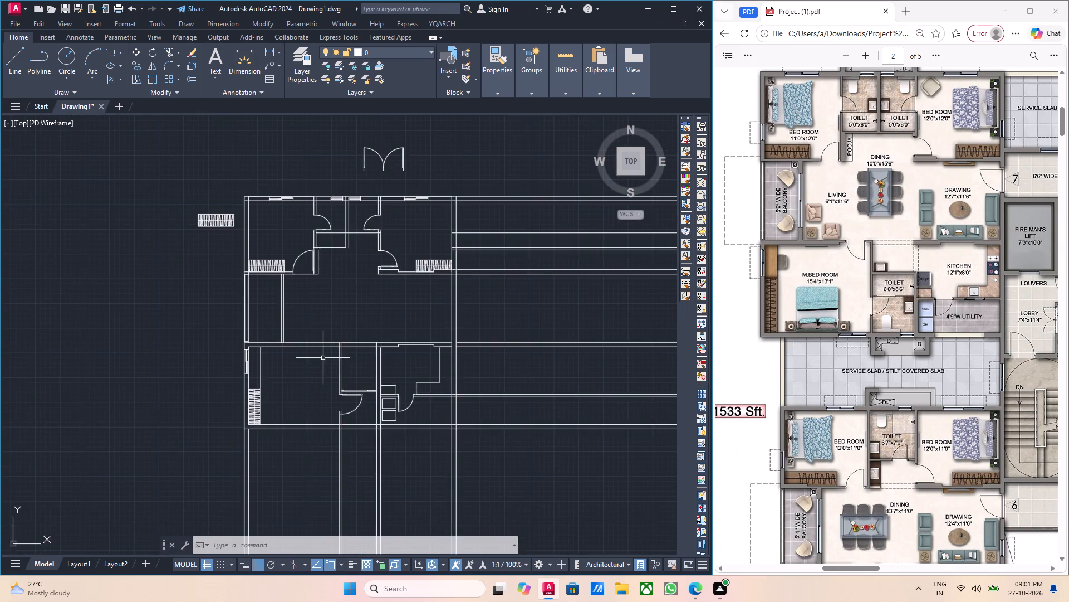
scroll(323, 357, down, 1)
middle_drag(354, 297, 359, 367)
scroll(345, 357, up, 5)
middle_drag(336, 355, 356, 326)
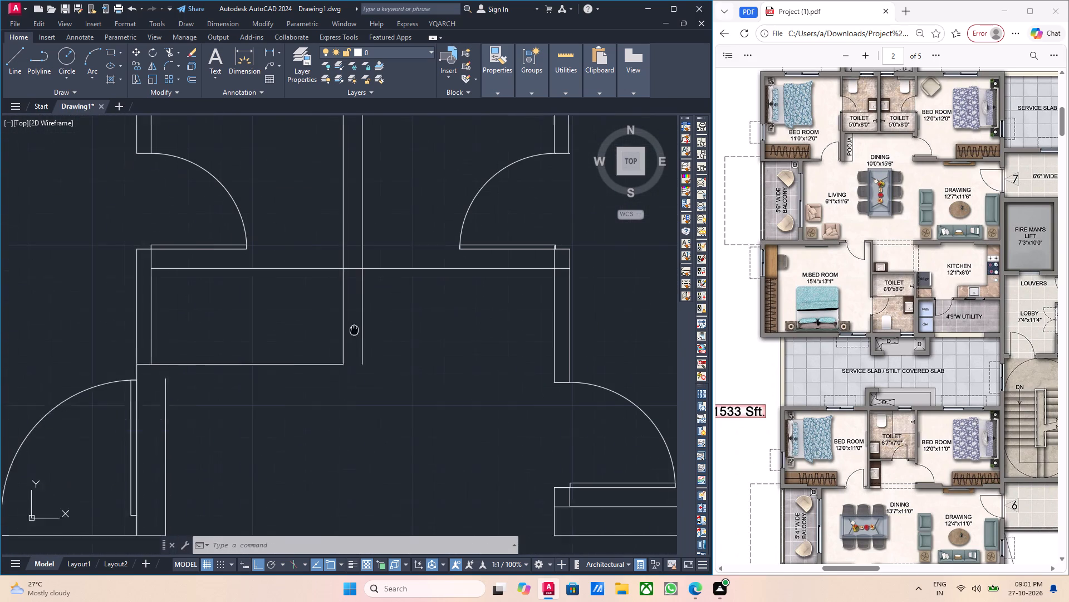
middle_drag(356, 326, 361, 317)
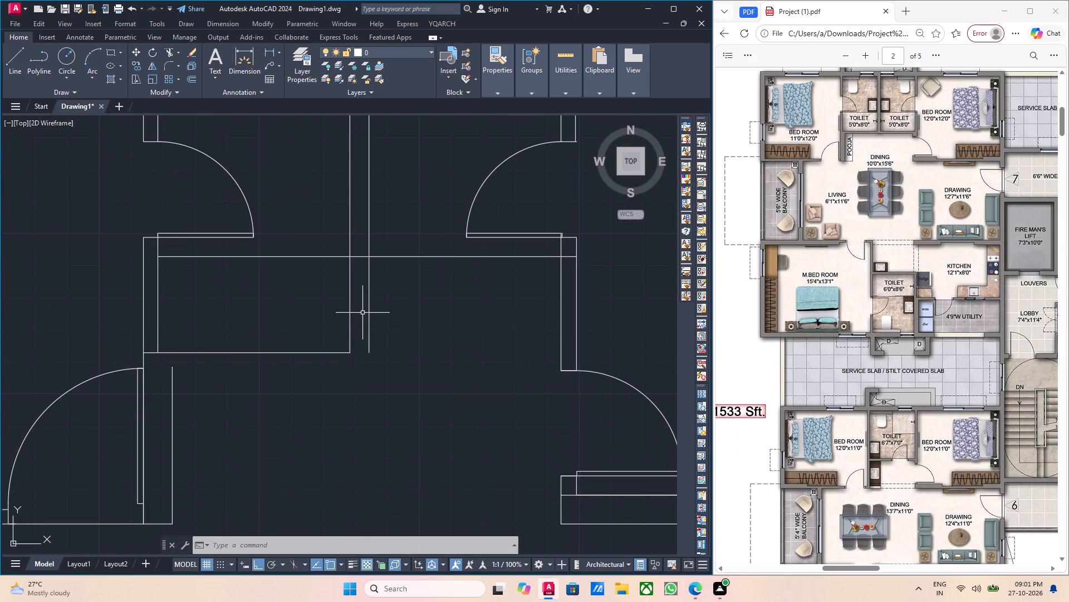
scroll(364, 322, down, 1)
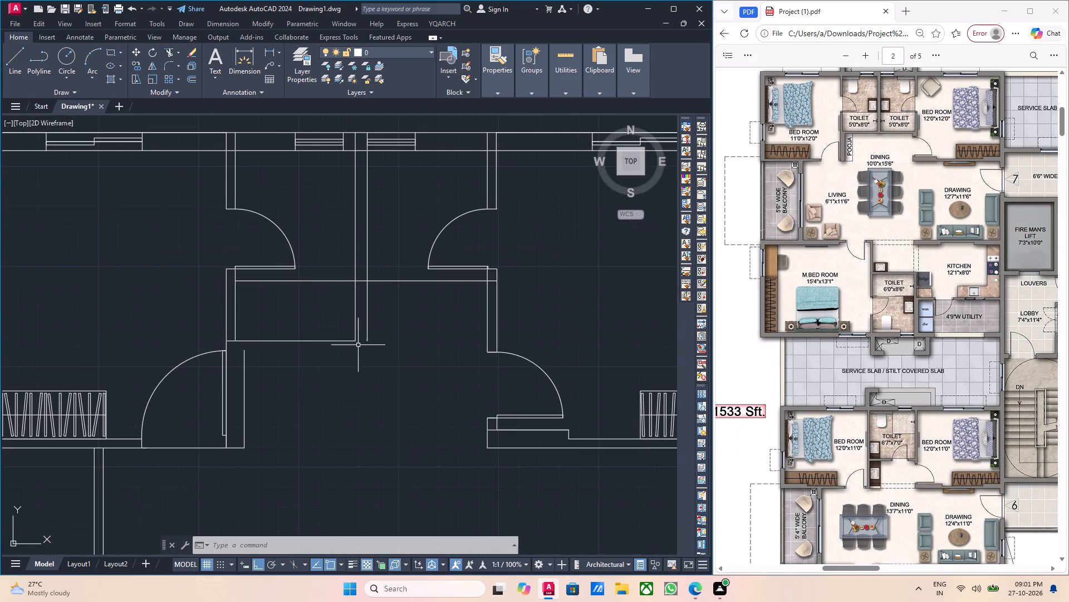
Draw the dining-side wall line south of the twin toilets, from the west bedroom door wall to the outer face of the east toilet wall.
middle_drag(355, 357, 354, 380)
scroll(247, 381, up, 2)
middle_drag(239, 381, 242, 416)
scroll(239, 416, down, 2)
middle_drag(244, 431, 227, 420)
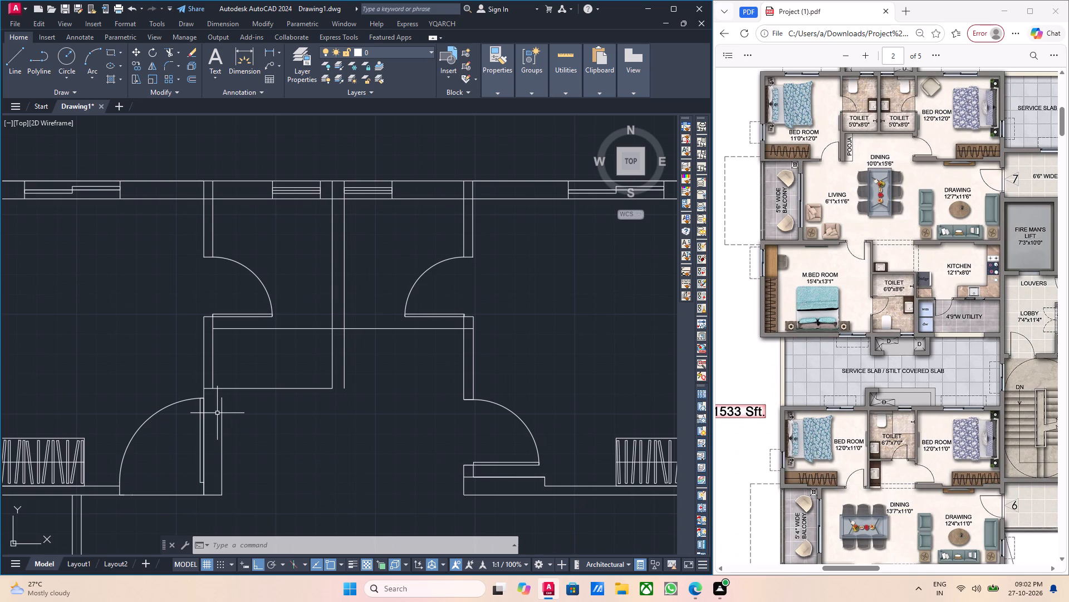
scroll(228, 360, up, 2)
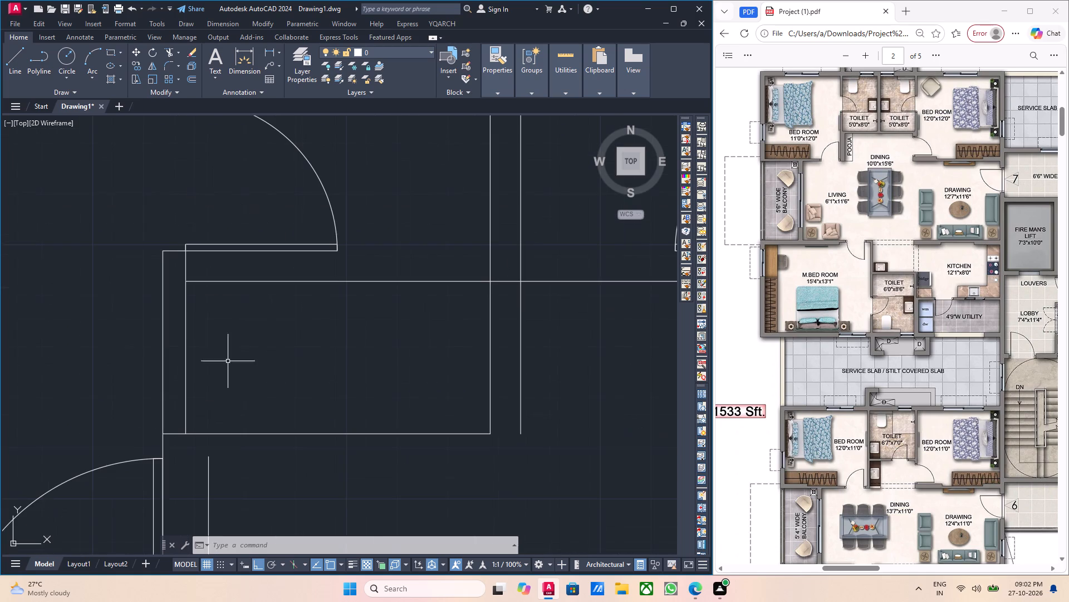
middle_click(241, 420)
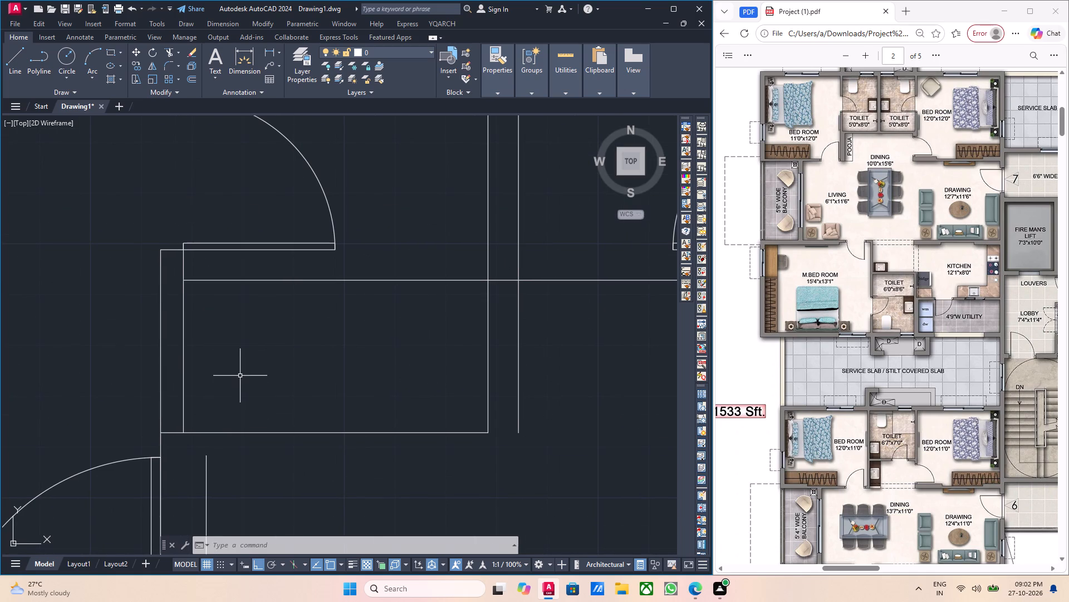
key(Escape)
scroll(224, 411, up, 2)
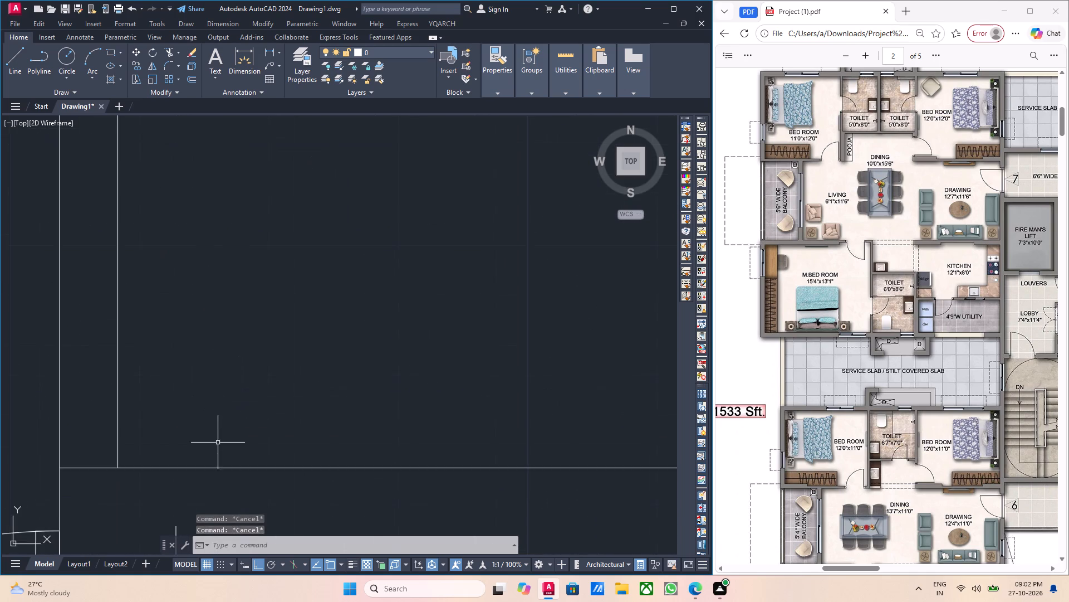
middle_drag(218, 444, 214, 363)
key(l)
key(Return)
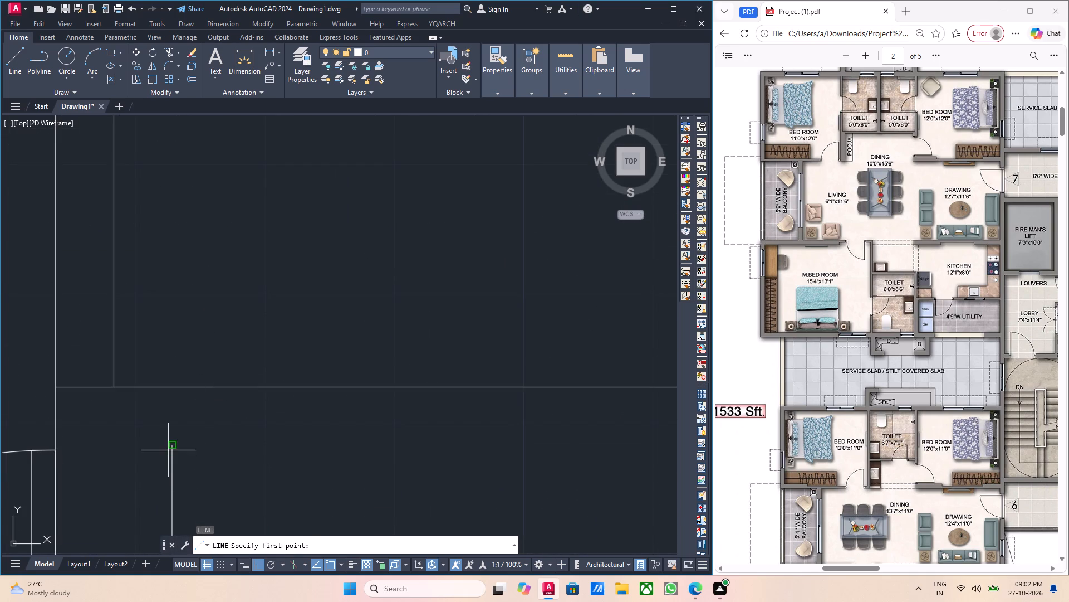
click(174, 446)
scroll(480, 432, down, 3)
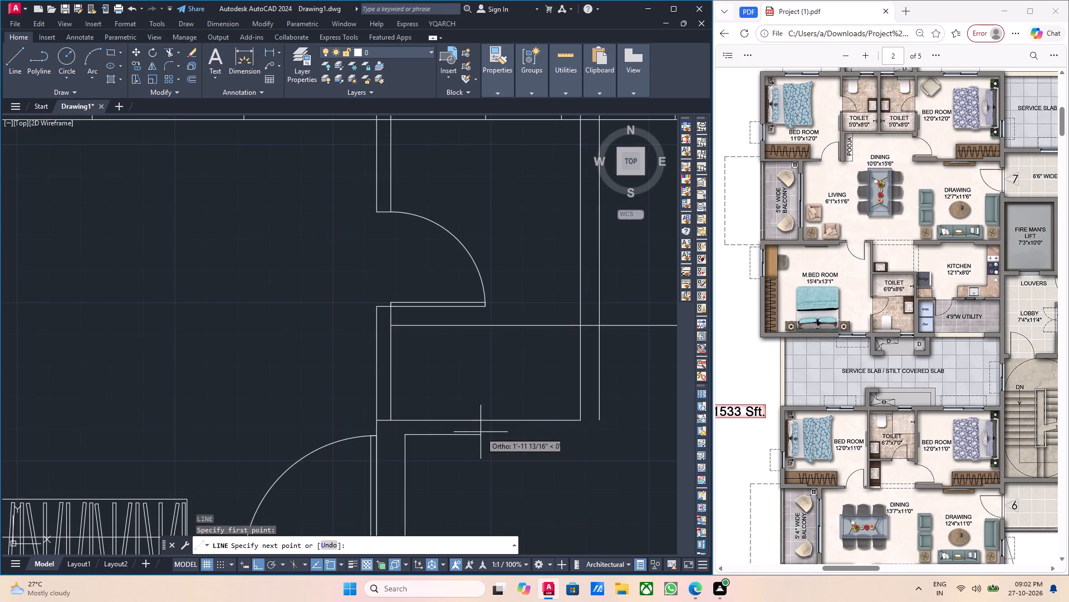
middle_drag(590, 434, 153, 426)
scroll(310, 417, down, 2)
middle_drag(427, 417, 297, 421)
scroll(486, 409, down, 2)
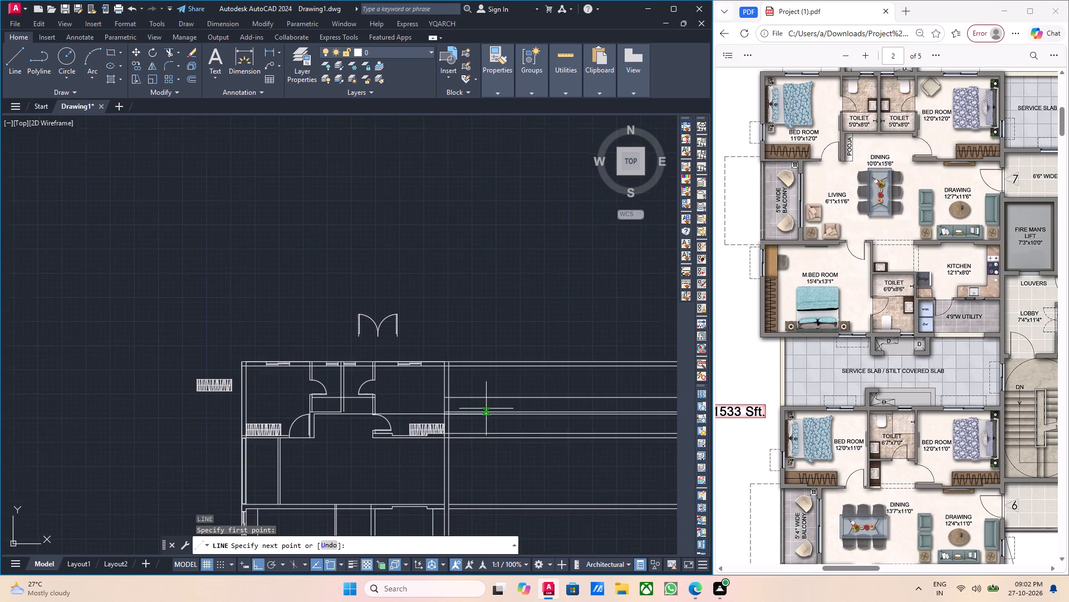
scroll(475, 409, up, 2)
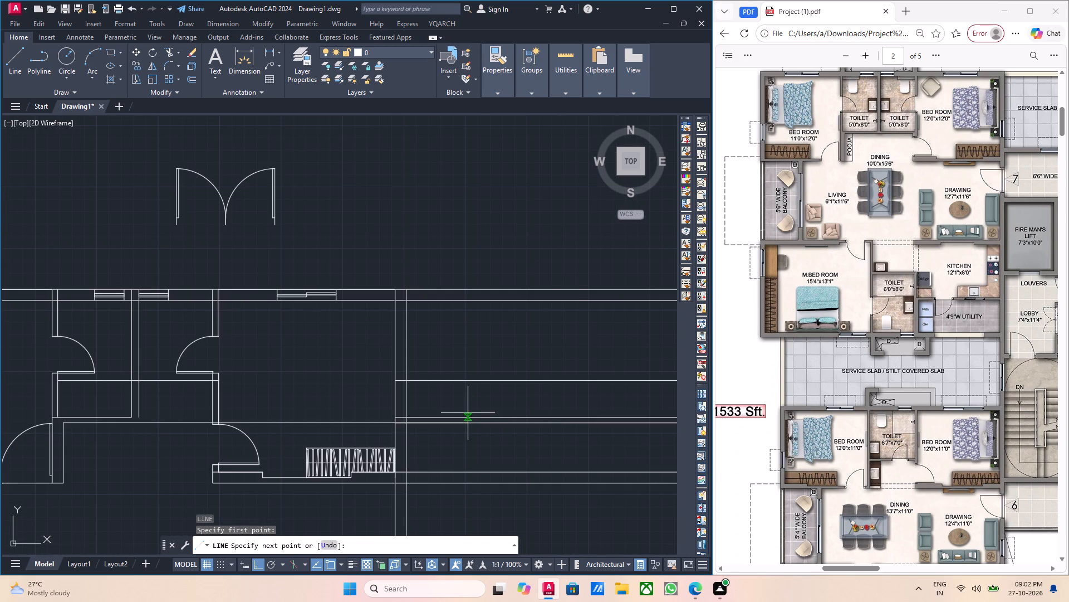
scroll(202, 427, up, 3)
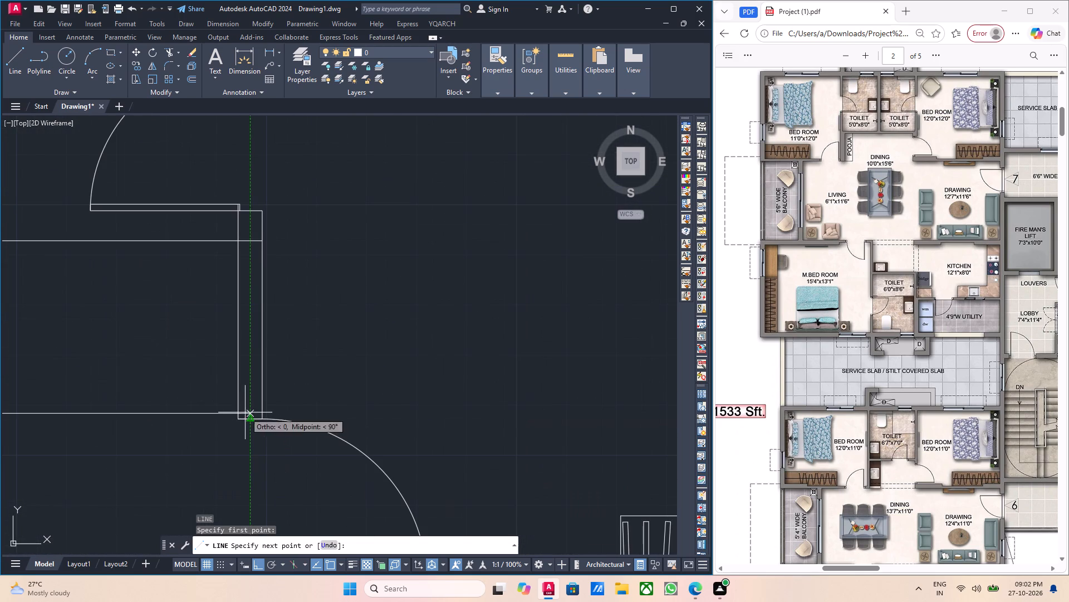
click(241, 412)
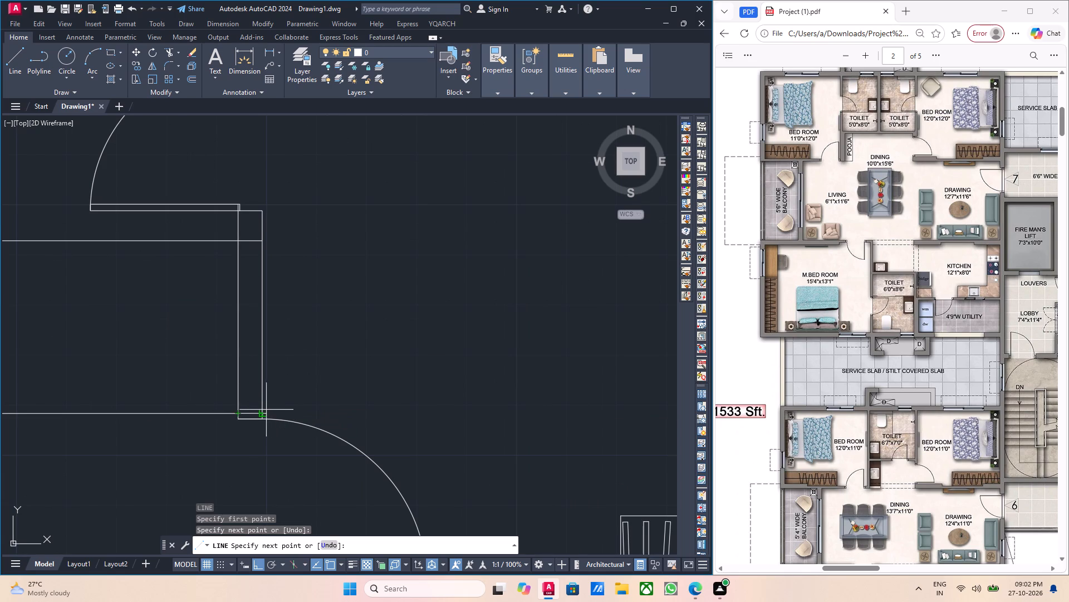
click(263, 411)
key(Escape)
Draw the inner wall line from the lower end of the twin toilets' partition east to the east toilet wall's inner face.
scroll(324, 396, down, 1)
middle_drag(246, 396, 366, 396)
scroll(211, 417, up, 1)
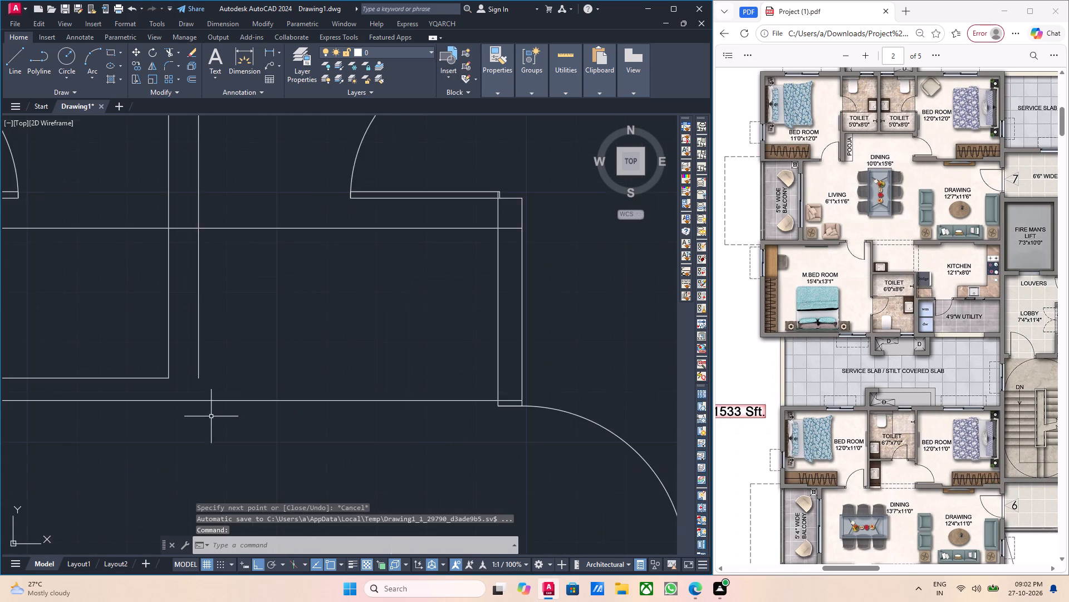
middle_drag(219, 410, 449, 390)
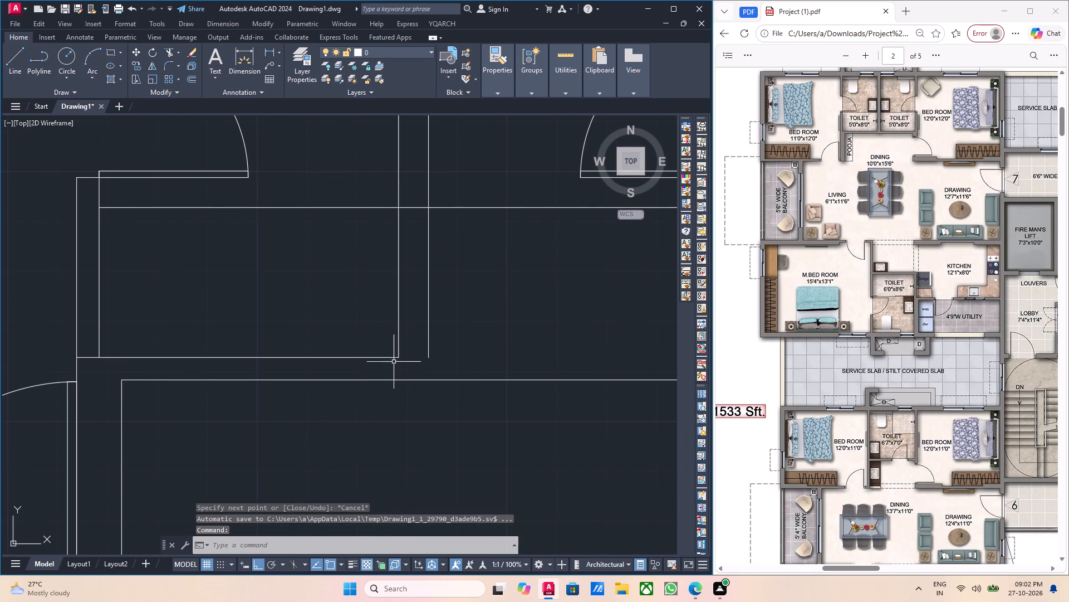
click(394, 358)
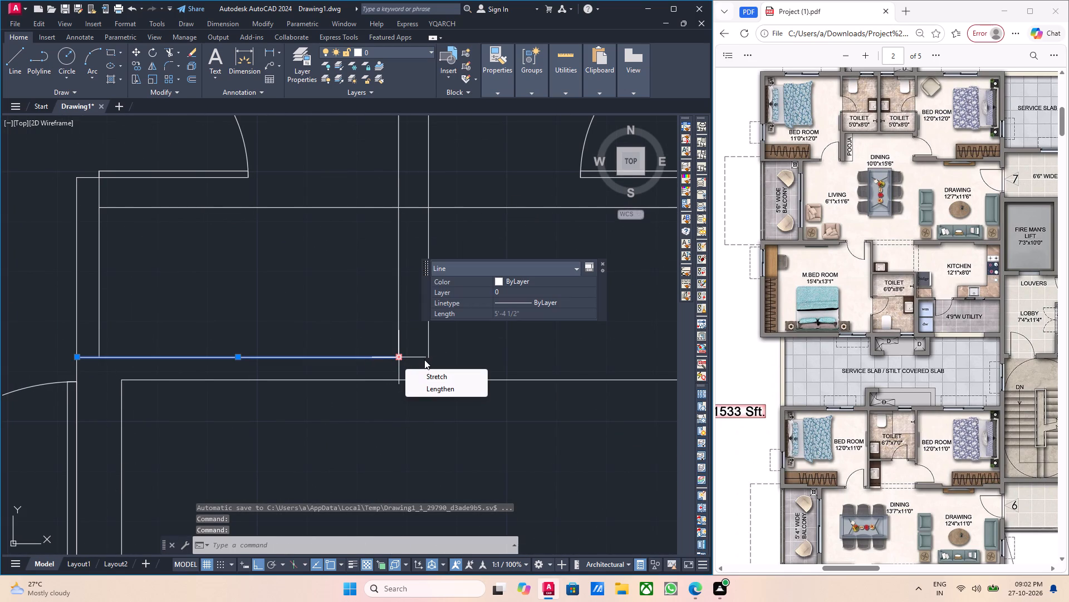
scroll(424, 360, down, 2)
middle_drag(489, 360, 428, 368)
key(Escape)
scroll(366, 373, up, 1)
key(Escape)
key(l)
key(Return)
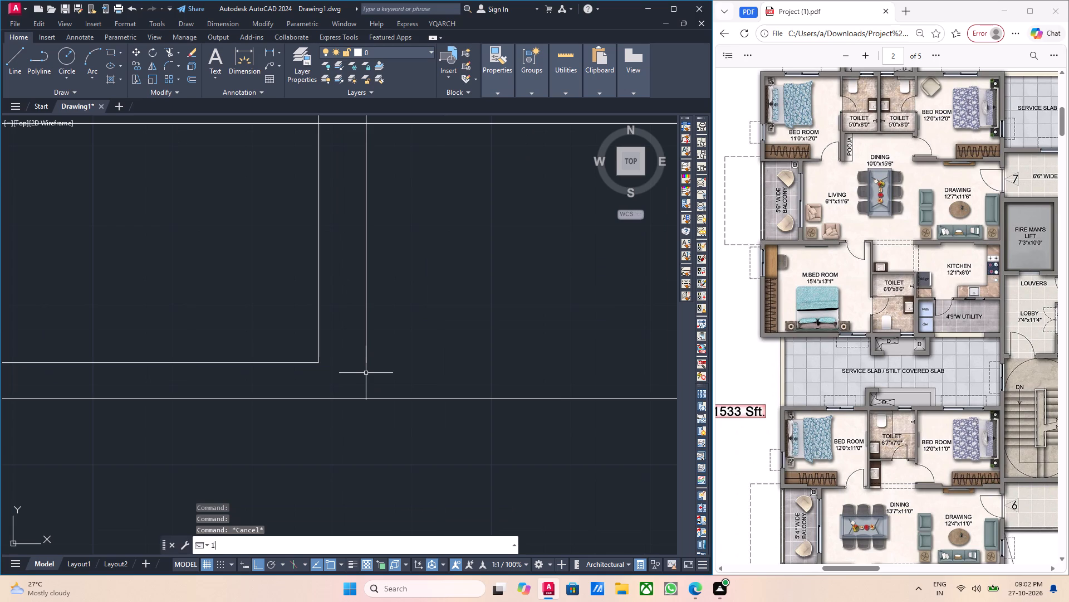
click(370, 365)
scroll(434, 366, down, 3)
middle_drag(511, 362, 472, 366)
scroll(477, 368, up, 2)
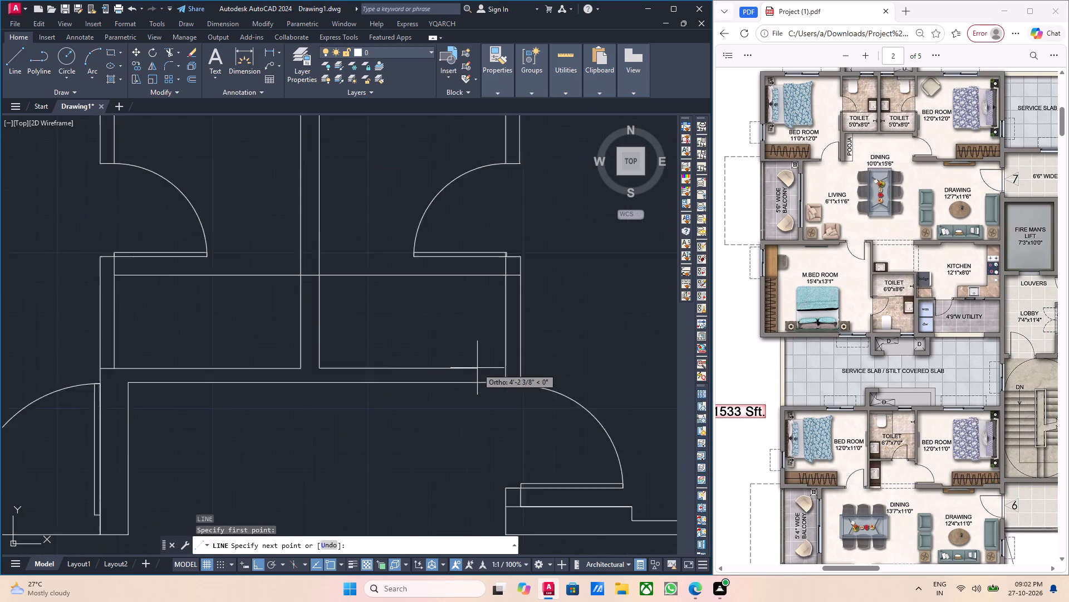
scroll(477, 368, up, 1)
click(548, 373)
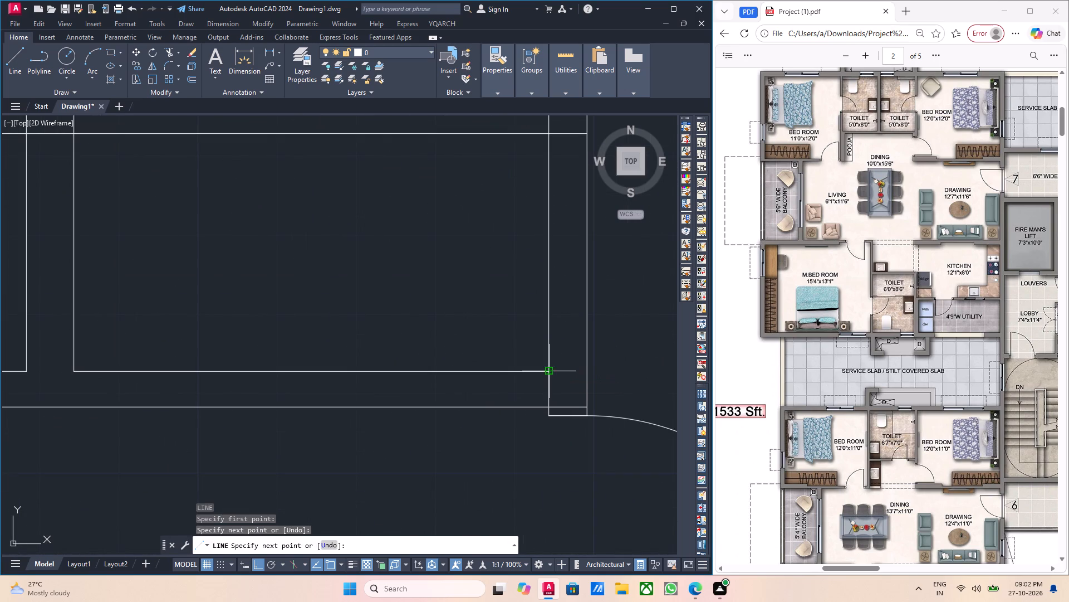
key(Escape)
Trim the overlapping wall lines where the twin toilets' new south wall meets the east toilet wall beside the bedroom door.
scroll(546, 374, down, 2)
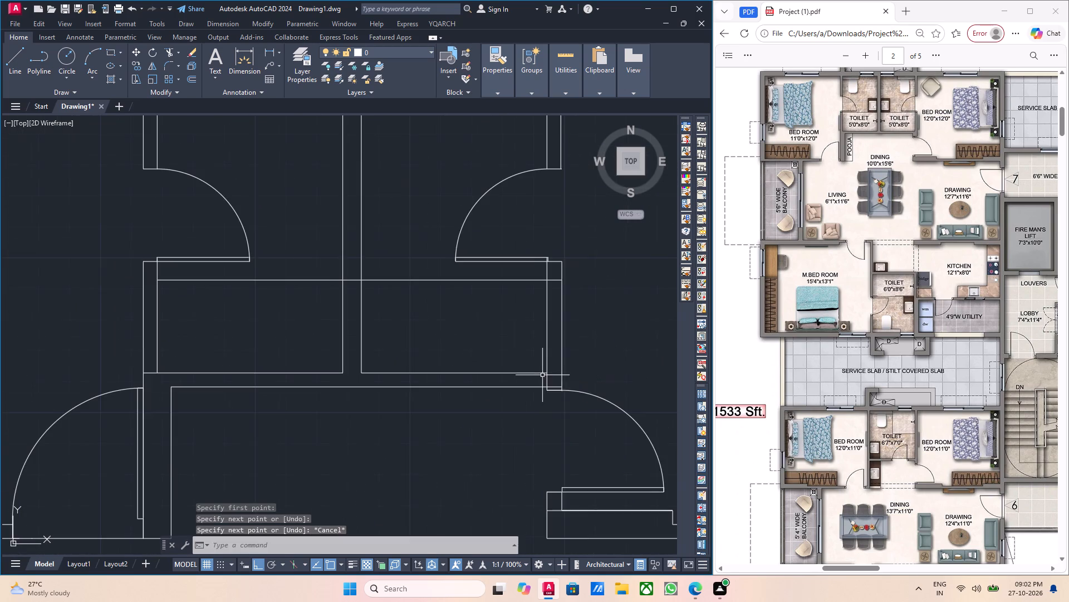
middle_drag(562, 398, 471, 407)
scroll(461, 396, up, 2)
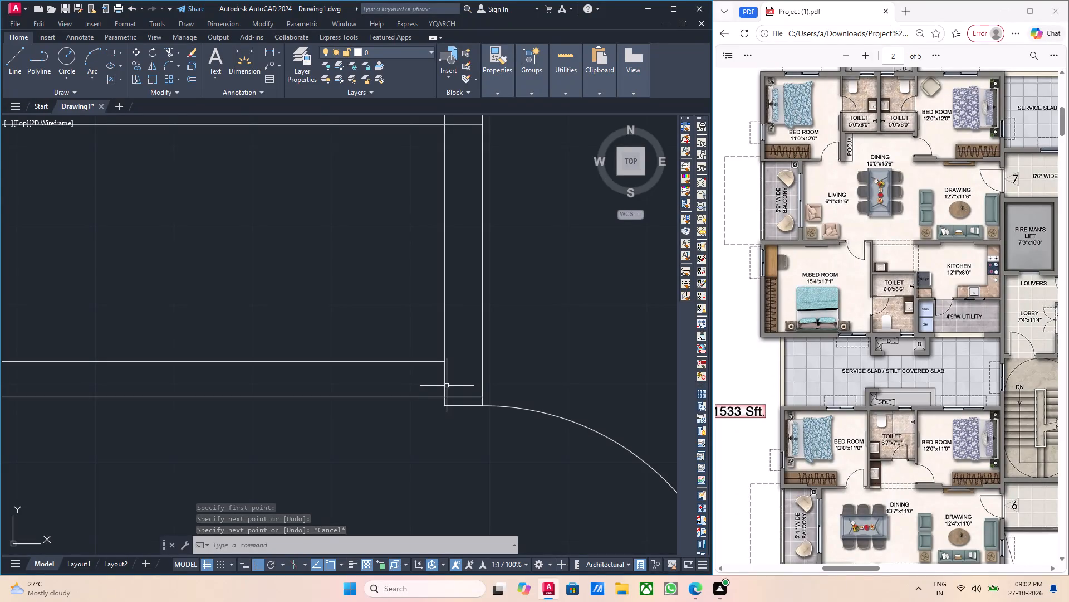
scroll(447, 393, up, 2)
text(tr)
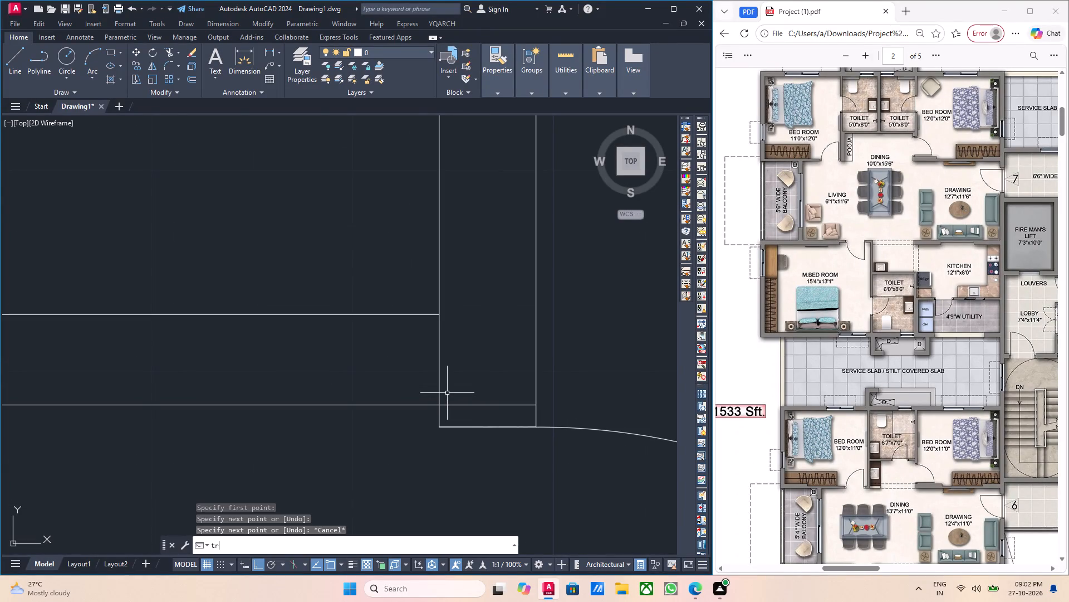
key(Return)
scroll(447, 393, up, 2)
click(444, 380)
click(404, 372)
scroll(443, 372, up, 1)
scroll(443, 372, down, 2)
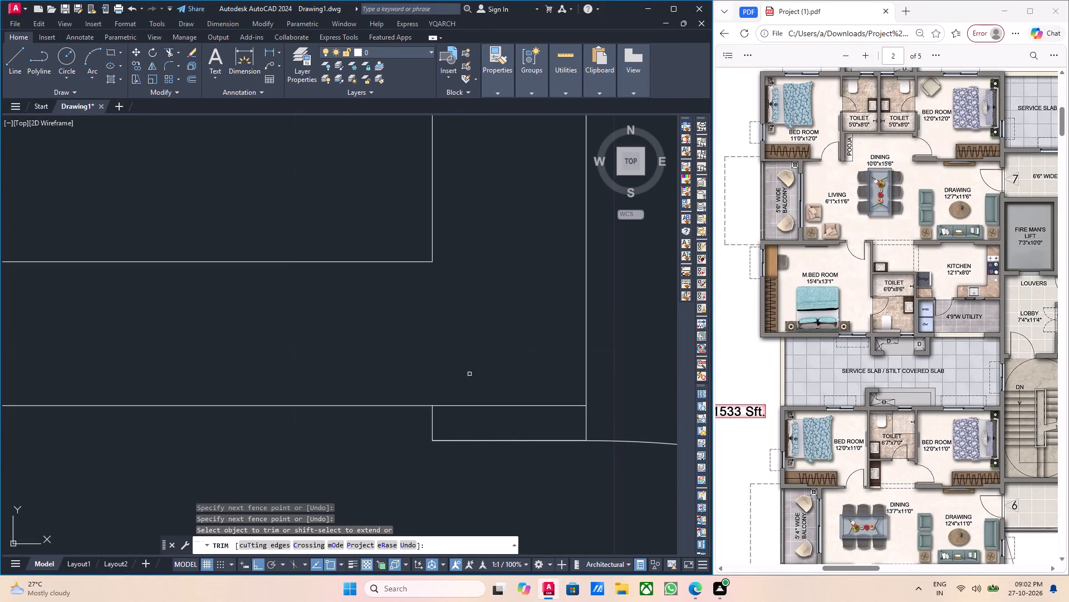
click(501, 414)
click(488, 393)
scroll(488, 393, down, 3)
key(Escape)
scroll(488, 393, down, 2)
middle_drag(452, 364, 425, 357)
key(Escape)
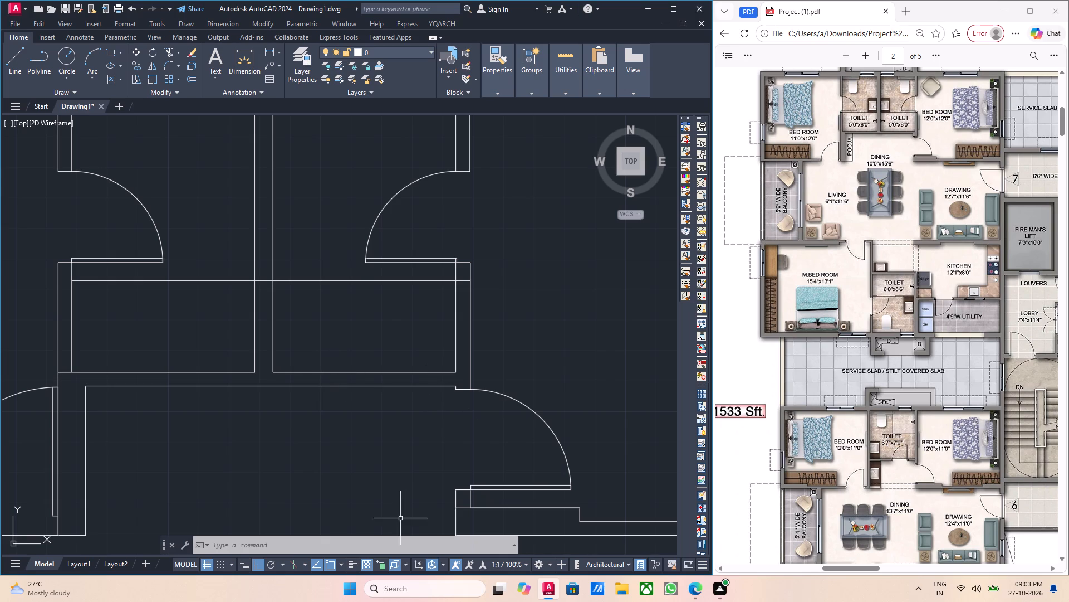
Examine the drafted upper bedrooms, twin toilets, living and dining area, and master bedroom walls for remaining details.
scroll(434, 499, down, 2)
scroll(429, 454, up, 1)
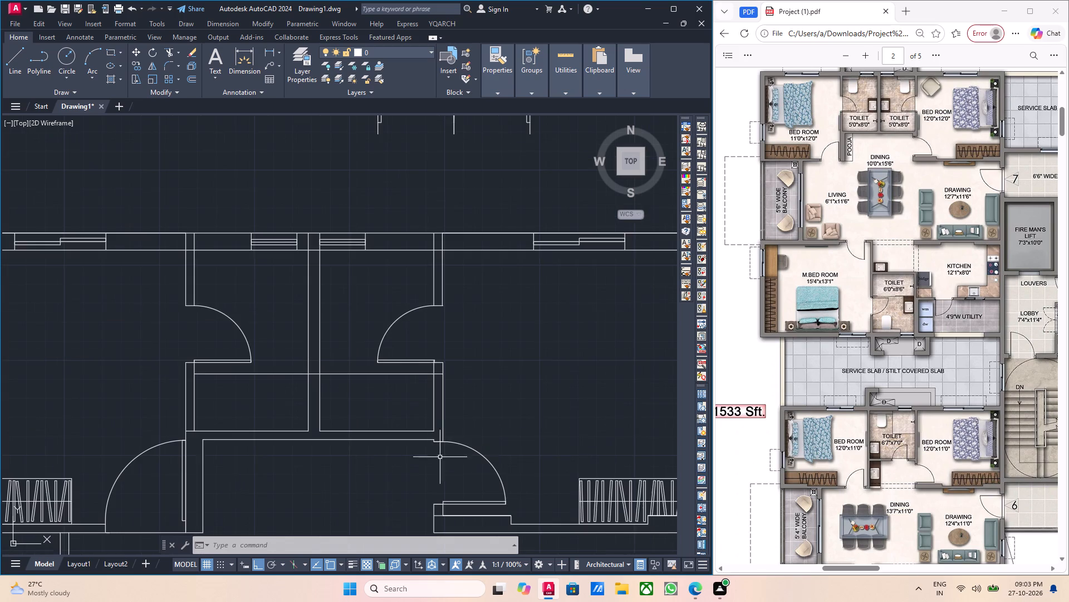
scroll(219, 478, down, 1)
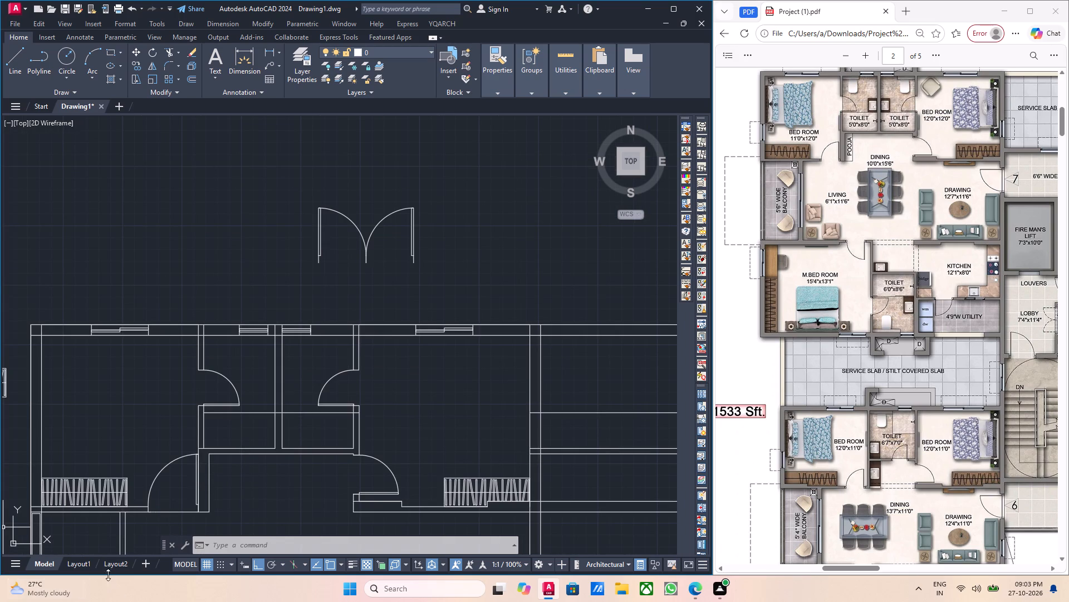
scroll(43, 594, down, 1)
scroll(184, 418, down, 2)
scroll(194, 438, up, 1)
middle_drag(194, 439, 225, 382)
middle_drag(248, 443, 257, 389)
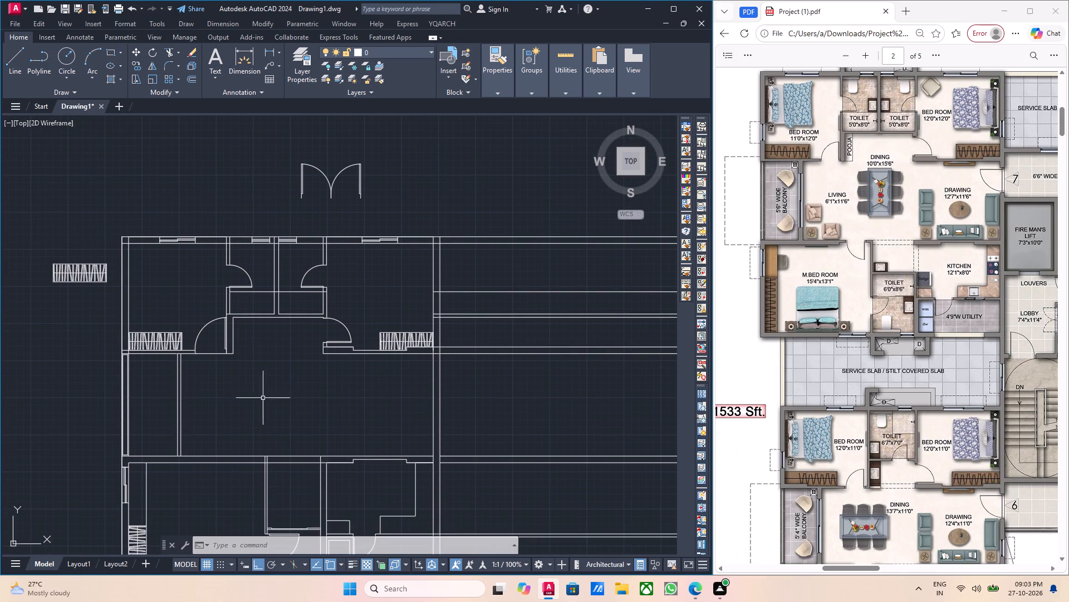
scroll(360, 457, up, 1)
middle_drag(296, 467, 318, 419)
middle_drag(261, 438, 336, 403)
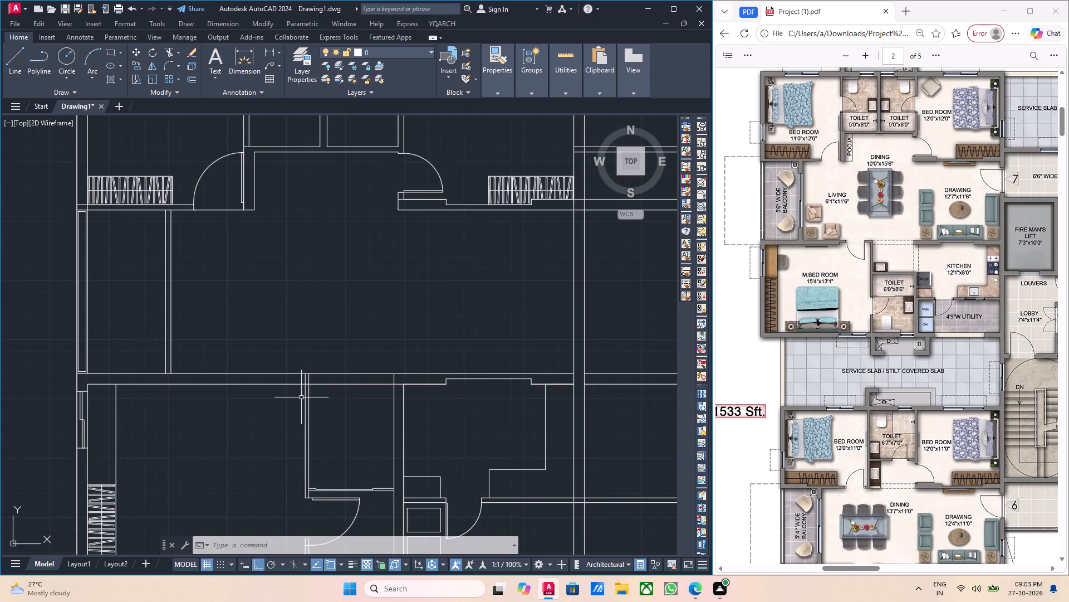
scroll(291, 378, down, 1)
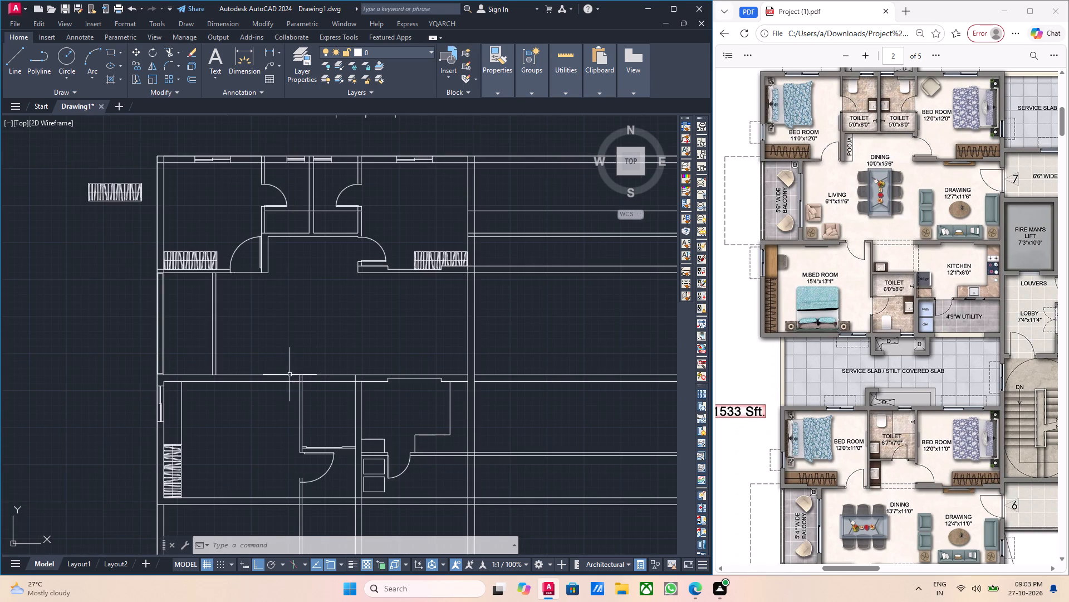
middle_drag(288, 394, 309, 430)
Offset the west line of the thin wall between the master bedroom and its toilet by 6" toward the bedroom.
scroll(315, 432, up, 2)
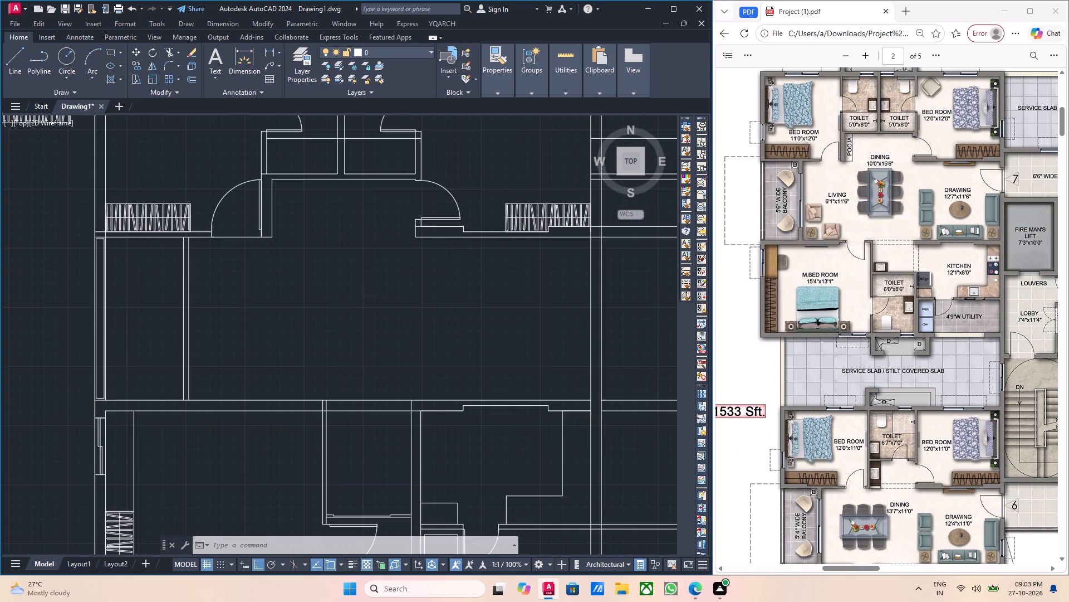
scroll(315, 432, up, 2)
click(342, 433)
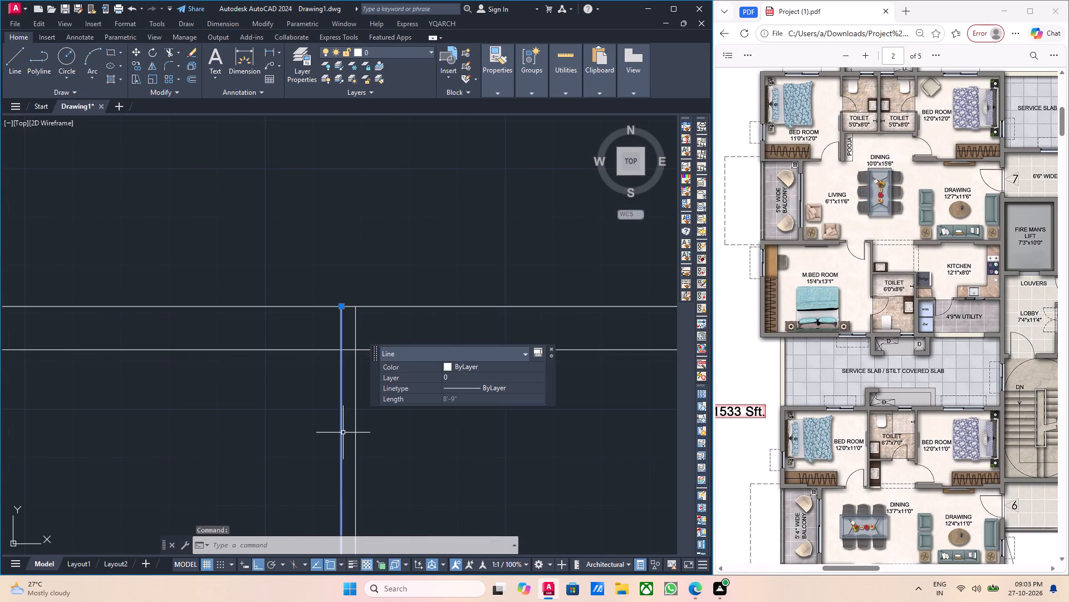
key(o)
key(Return)
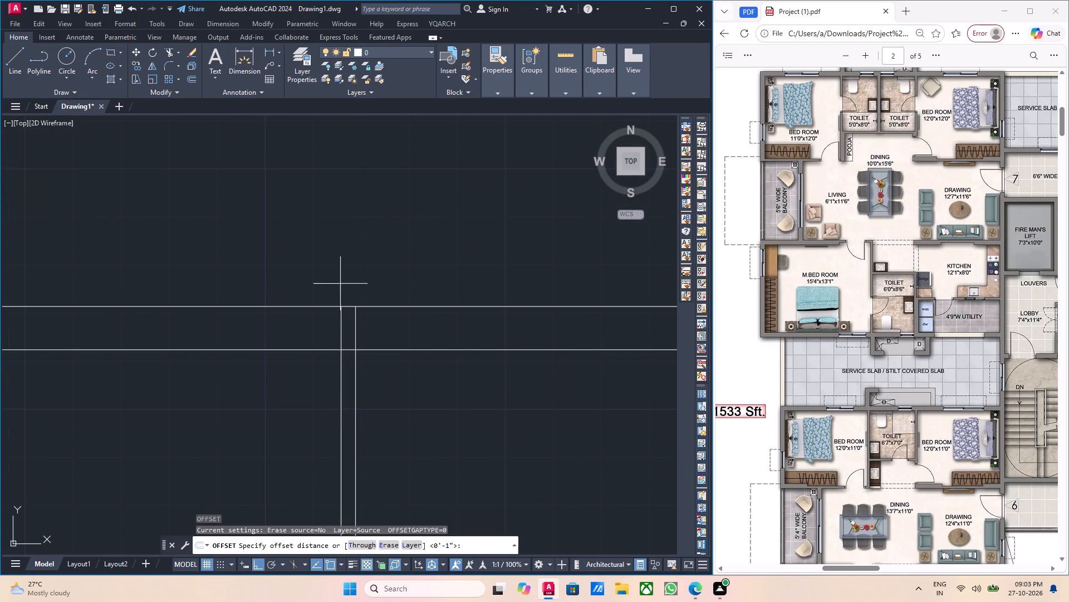
click(339, 307)
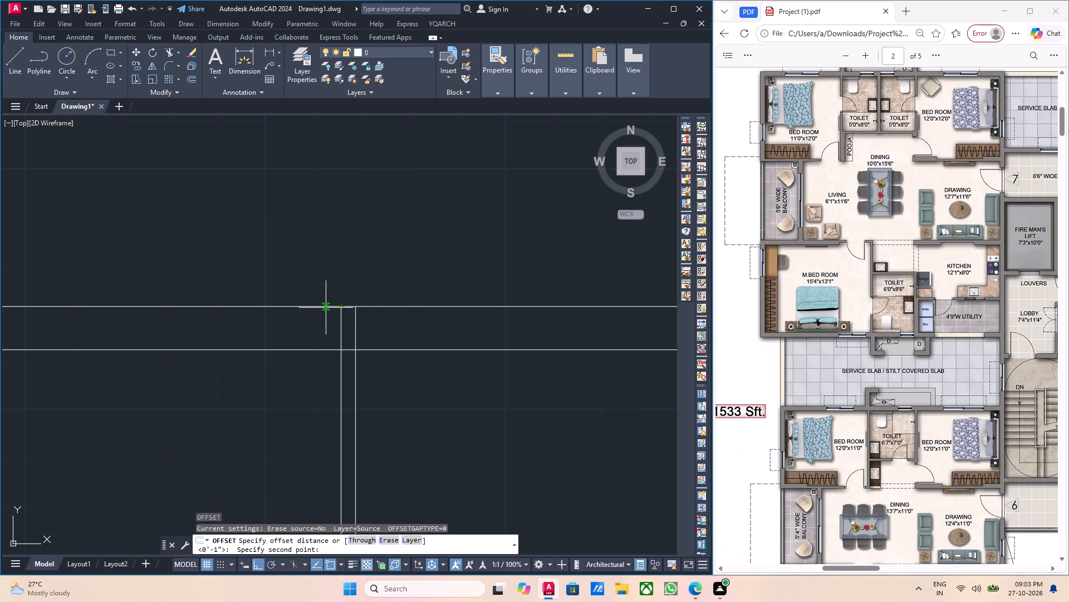
key(6)
key(Return)
click(260, 273)
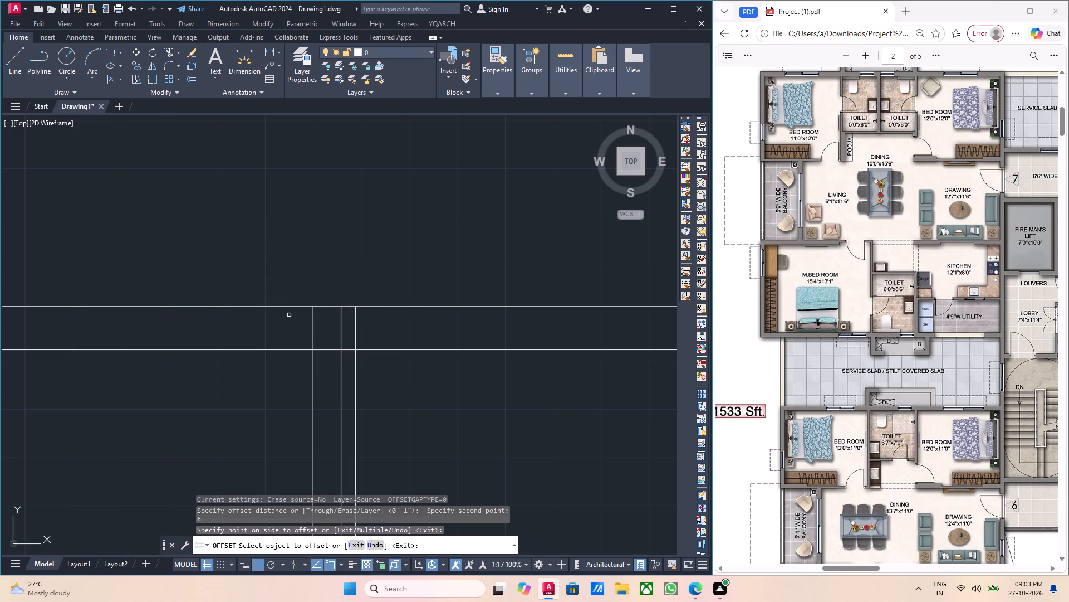
key(Escape)
Offset the newest vertical line west of the master bedroom and toilet partition by 3'6" toward the bedroom.
scroll(307, 349, up, 2)
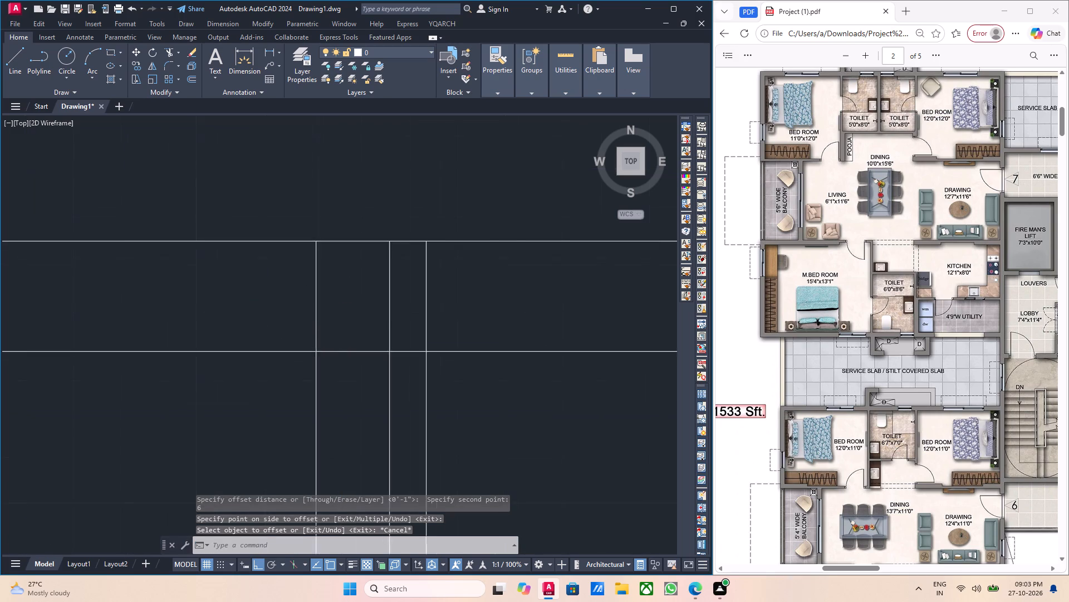
scroll(308, 343, up, 1)
click(323, 324)
click(310, 319)
key(o)
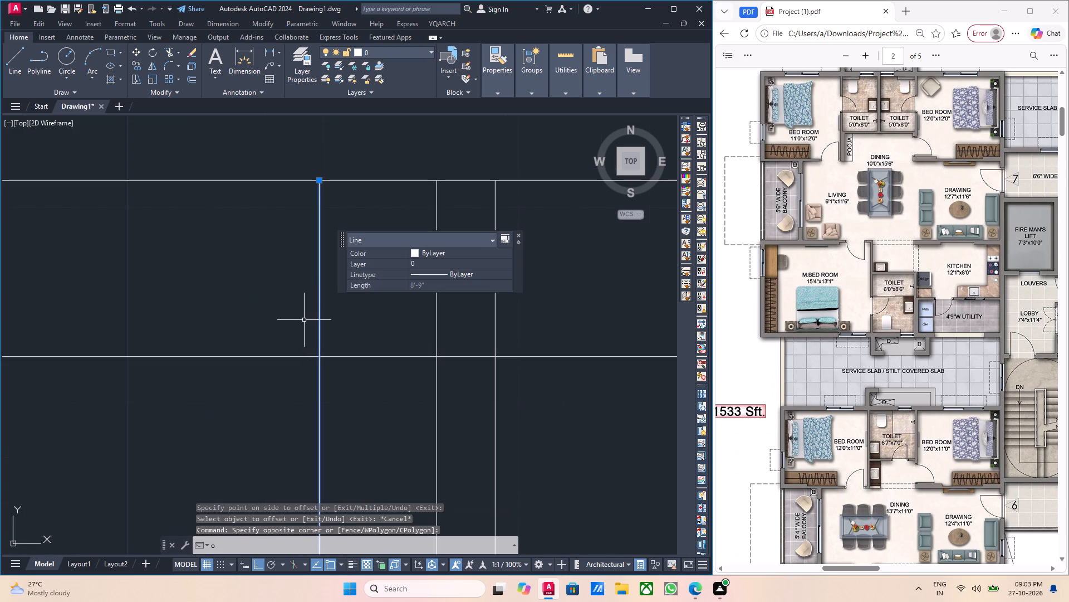
key(Return)
click(317, 356)
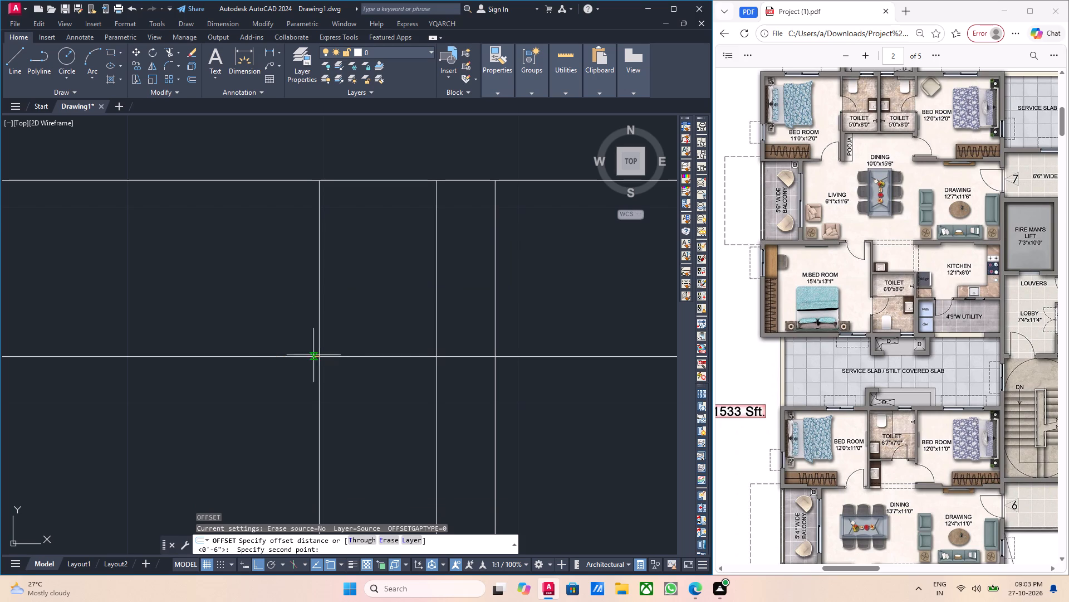
text(3'6)
key(Return)
scroll(213, 350, down, 4)
middle_drag(186, 352, 246, 345)
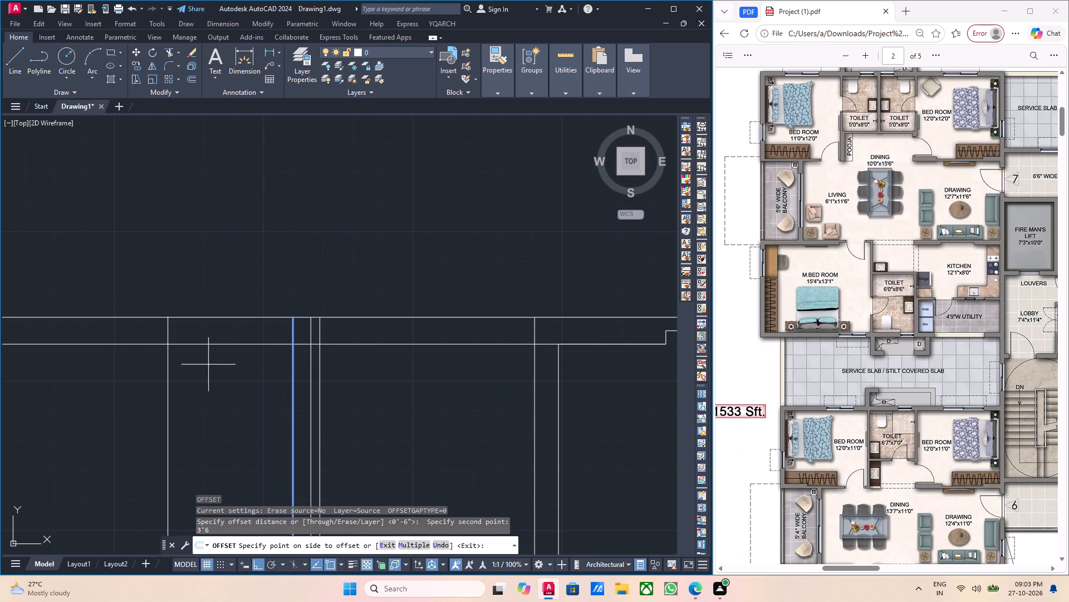
click(207, 366)
key(Escape)
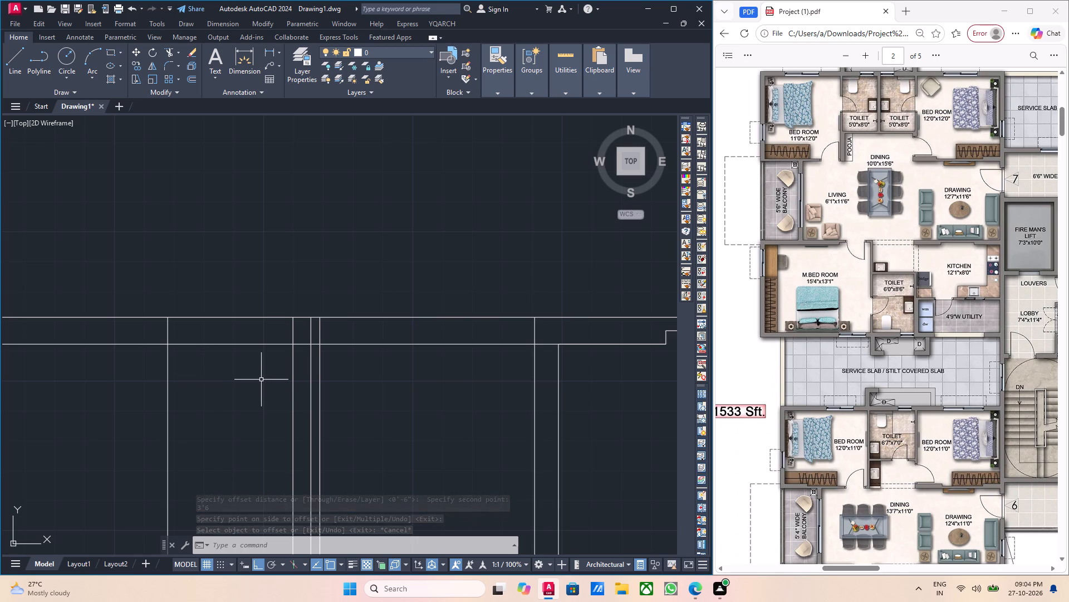
Copy the northwest bedroom's door to the 3'6" opening between the offset lines in the master bedroom's north wall.
scroll(261, 380, down, 4)
middle_drag(293, 344, 291, 405)
middle_drag(213, 351, 229, 405)
scroll(244, 363, up, 2)
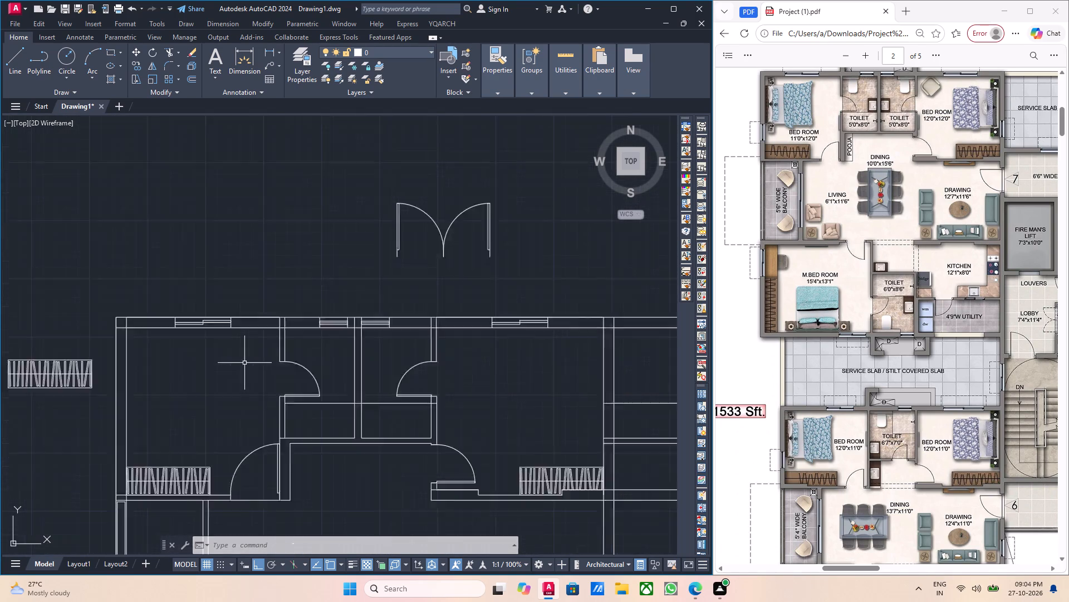
scroll(244, 363, up, 1)
middle_drag(326, 365, 300, 431)
scroll(321, 384, down, 2)
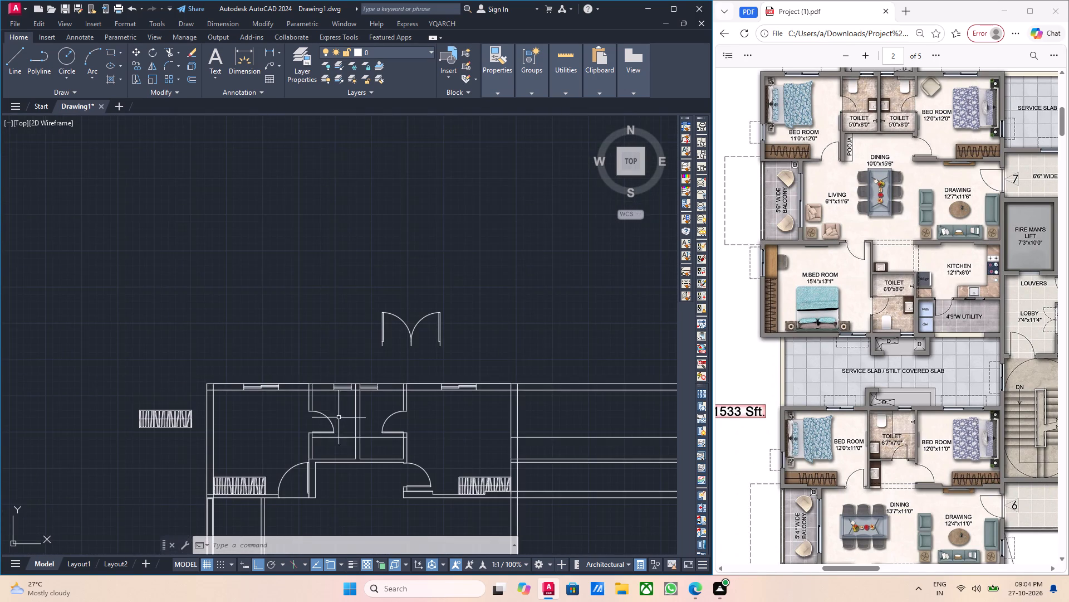
middle_drag(345, 435, 314, 398)
scroll(267, 436, up, 2)
click(263, 436)
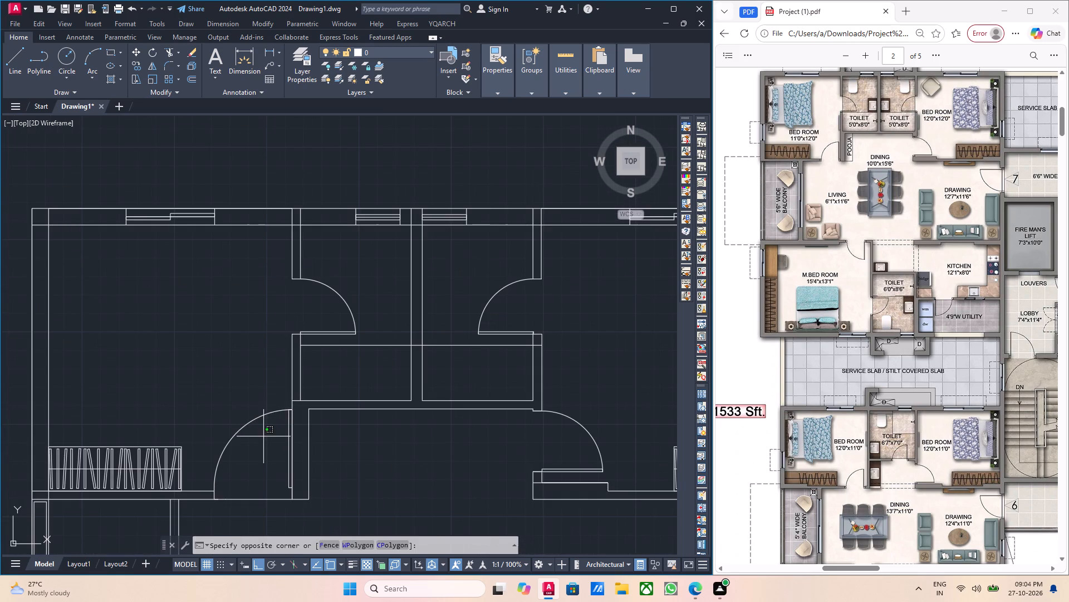
click(242, 426)
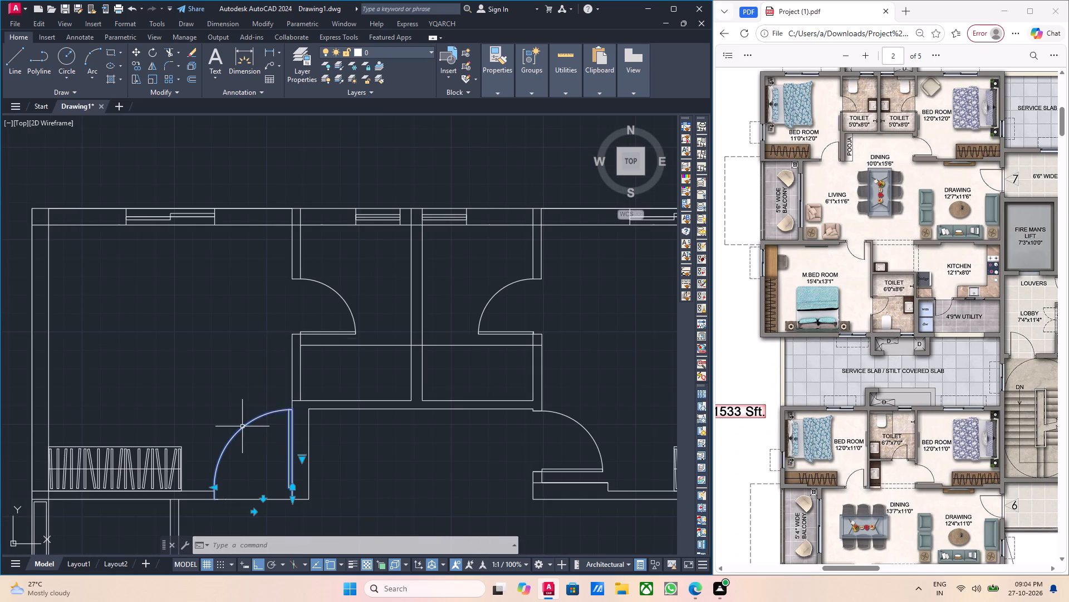
scroll(287, 453, down, 3)
middle_drag(315, 479, 286, 470)
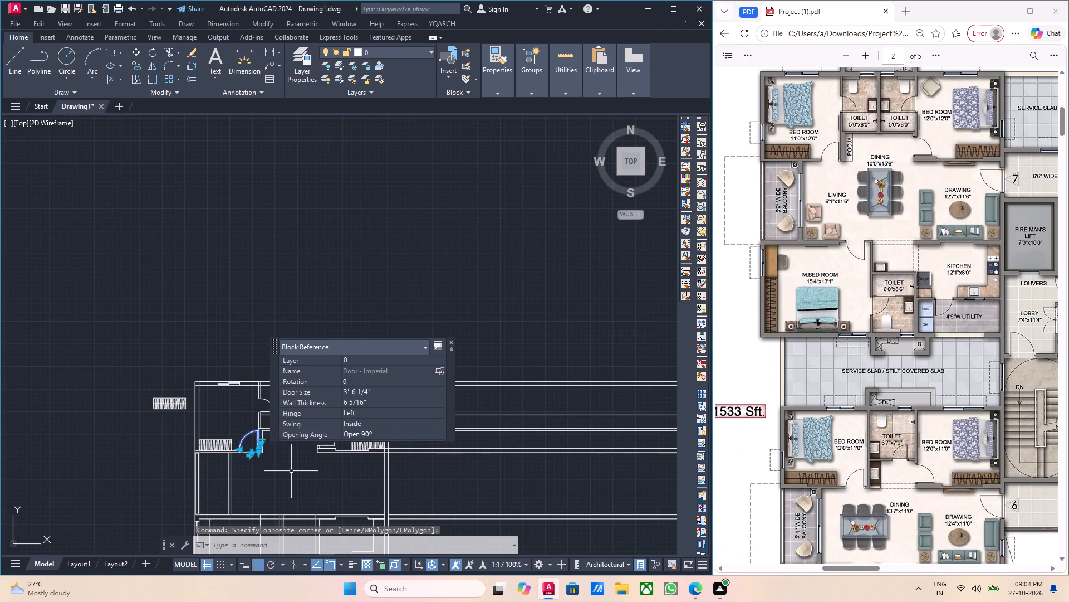
key(c)
key(o)
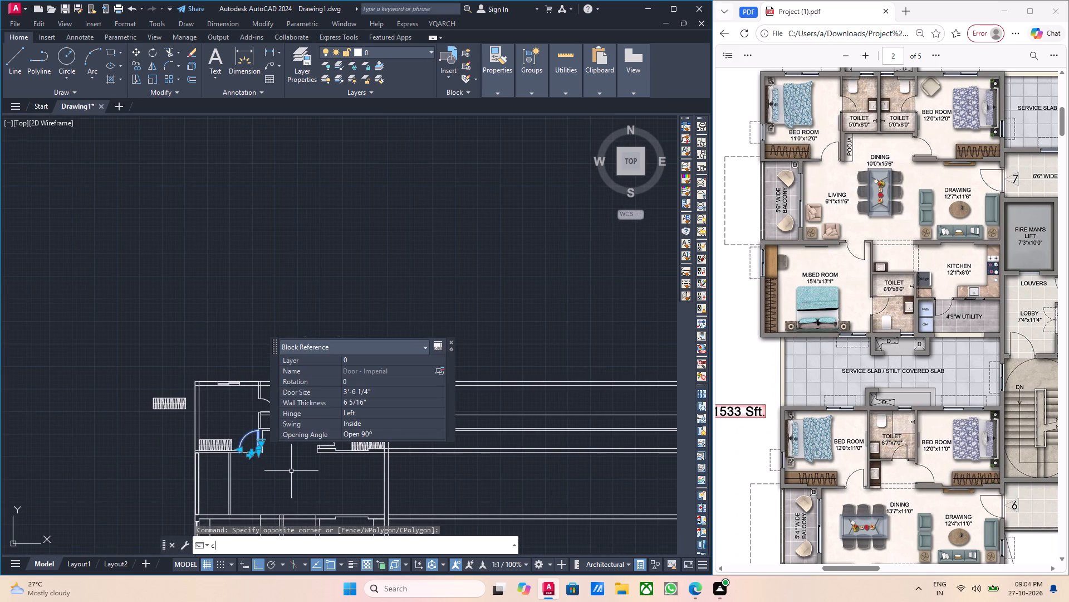
key(Return)
scroll(233, 449, up, 5)
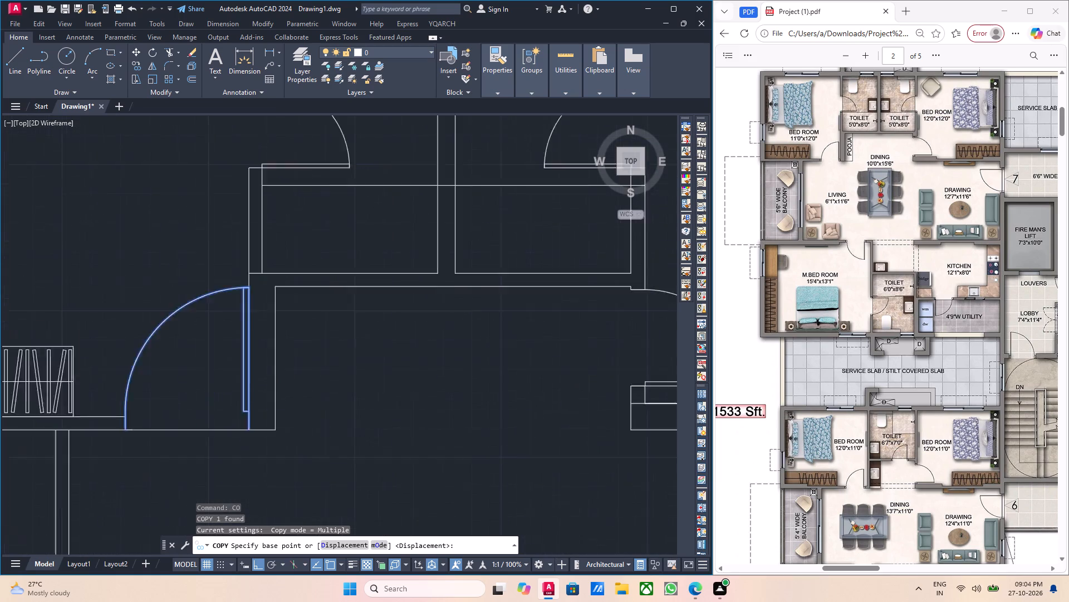
click(205, 402)
scroll(223, 441, down, 4)
middle_drag(233, 472, 222, 343)
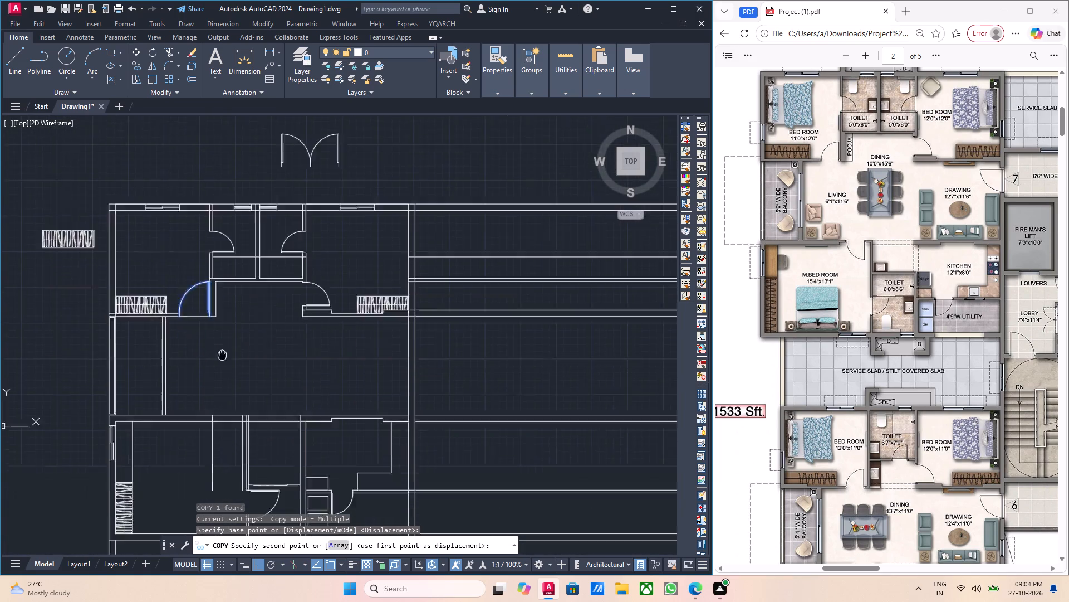
middle_drag(222, 343, 222, 295)
scroll(260, 364, up, 3)
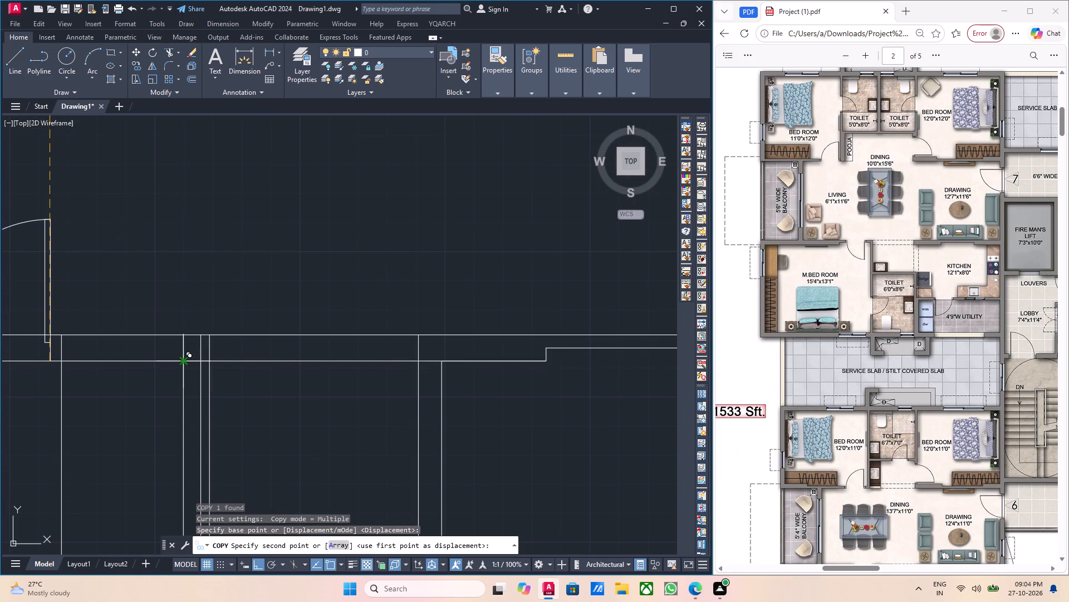
click(185, 363)
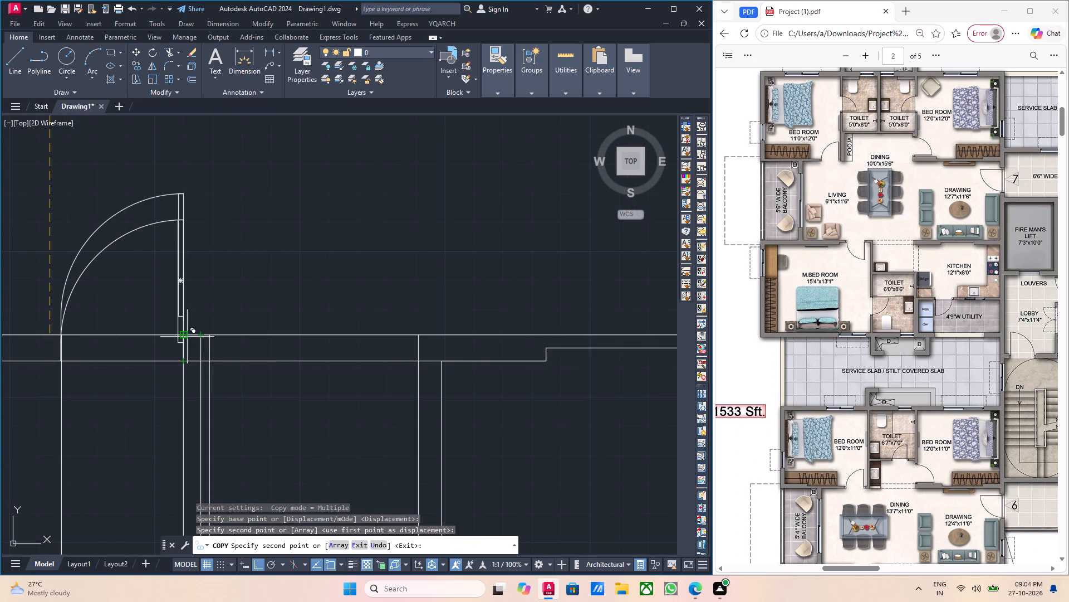
key(Escape)
Mirror the copied door about the north wall's lower line so it swings into the master bedroom, erasing the source.
click(198, 274)
click(169, 259)
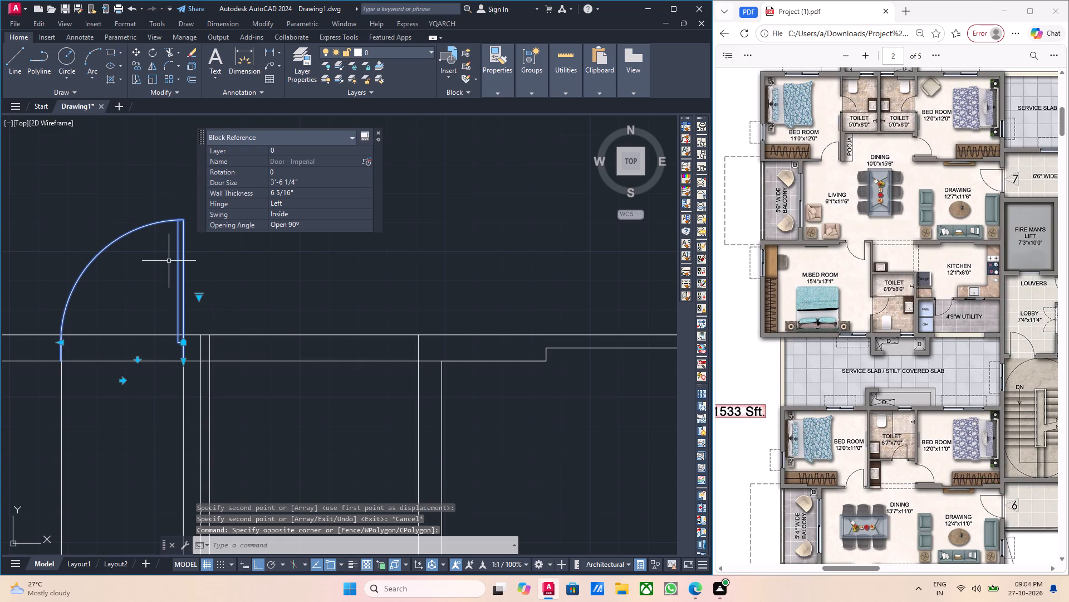
text(mi)
key(Return)
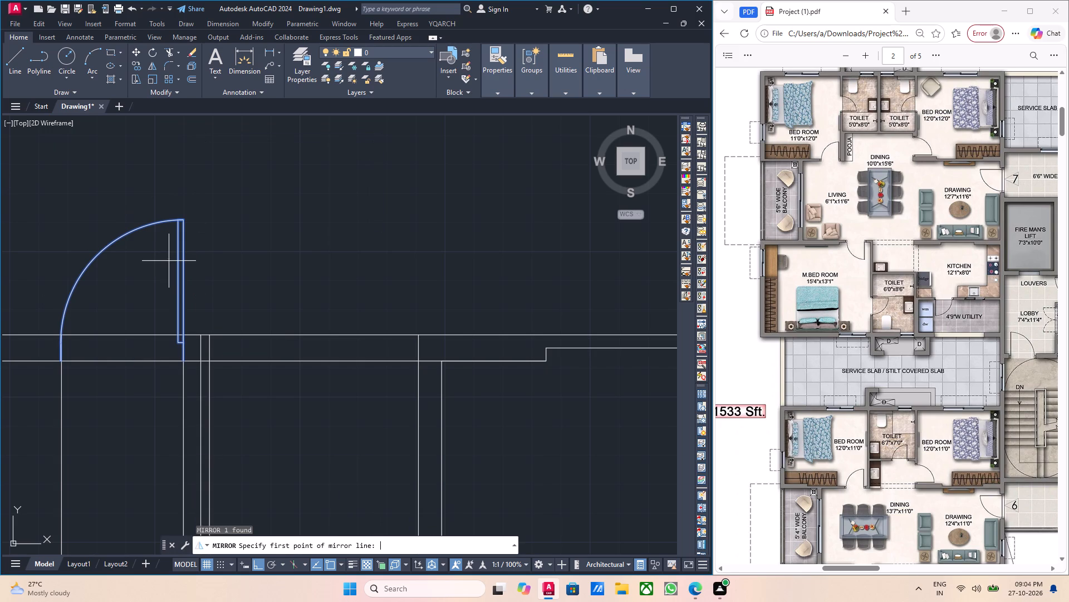
click(182, 361)
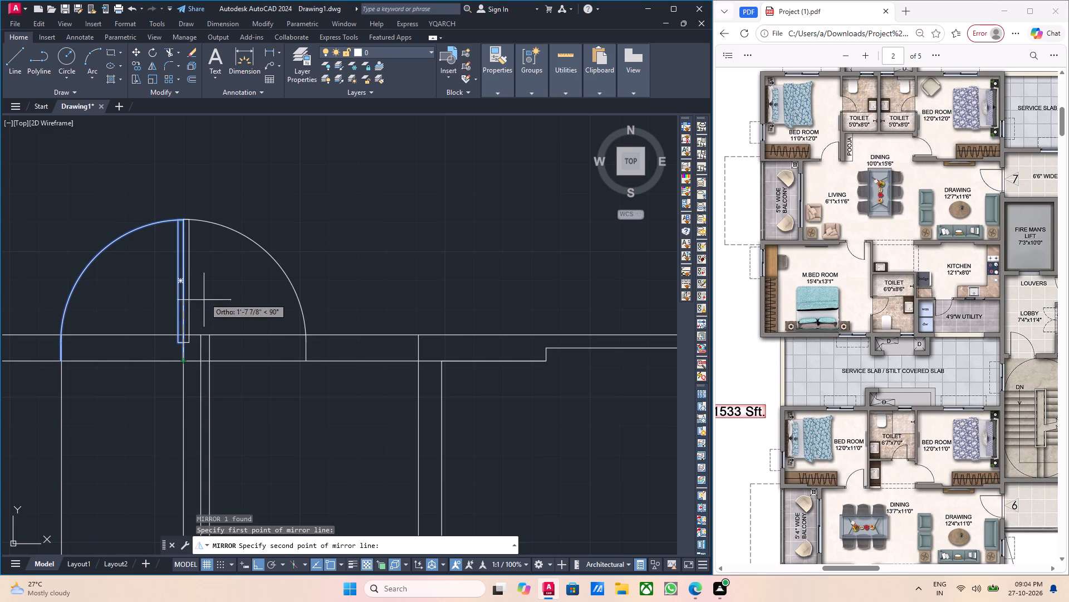
click(251, 403)
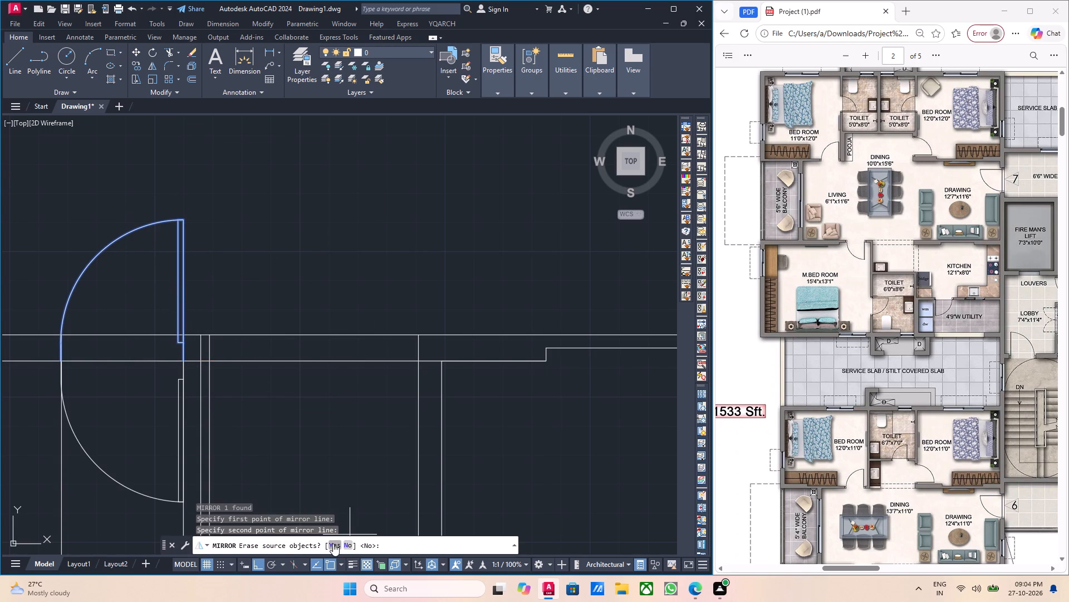
click(333, 543)
Move the mirrored door up from the north wall's lower line to its upper line.
scroll(138, 383, up, 2)
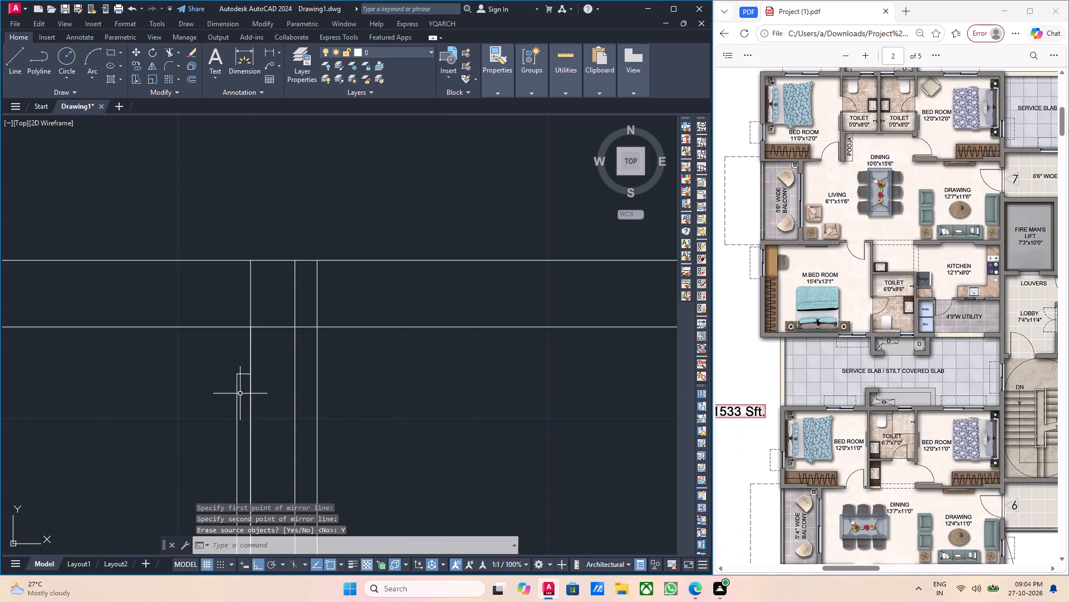
click(240, 394)
click(229, 391)
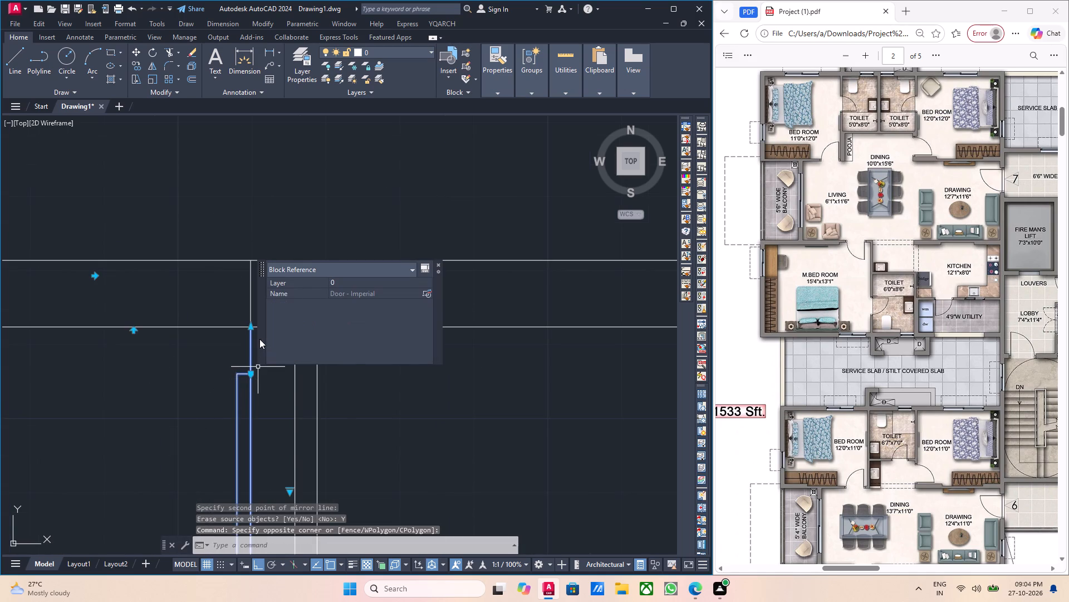
key(m)
key(Return)
click(253, 328)
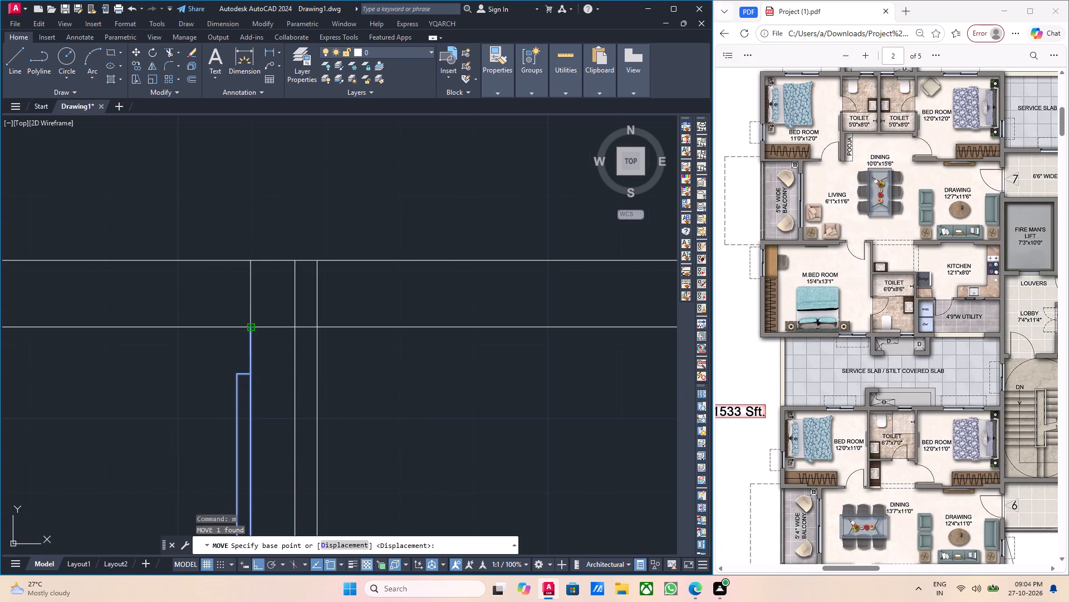
click(253, 264)
scroll(262, 293, down, 2)
key(Escape)
Trim both lines of the master bedroom's north wall across the door opening.
middle_drag(226, 334, 230, 346)
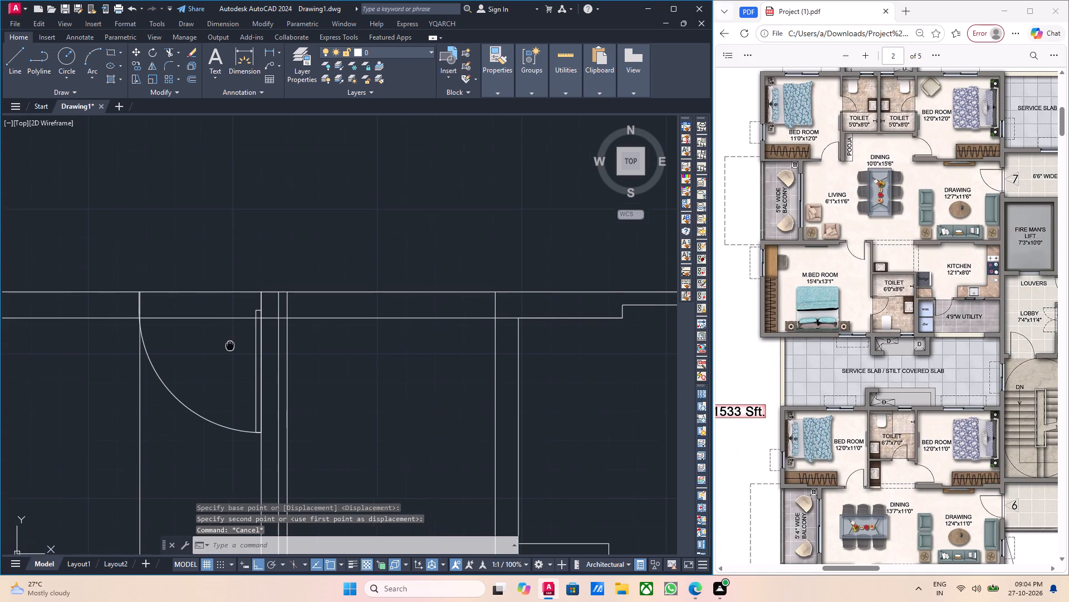
middle_drag(230, 346, 232, 351)
text(tr)
key(Return)
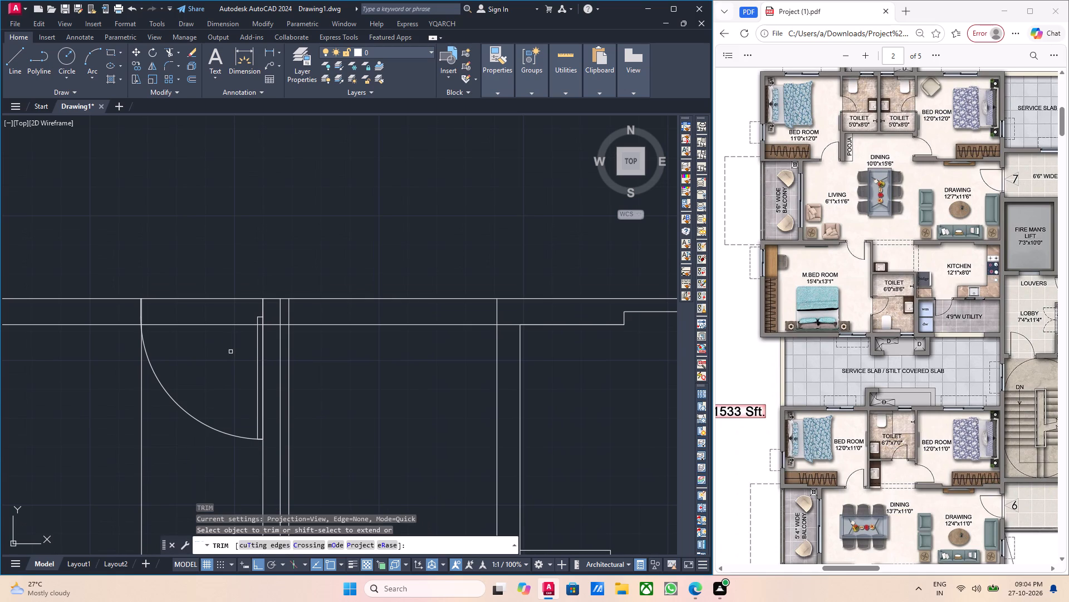
scroll(218, 341, up, 1)
click(218, 315)
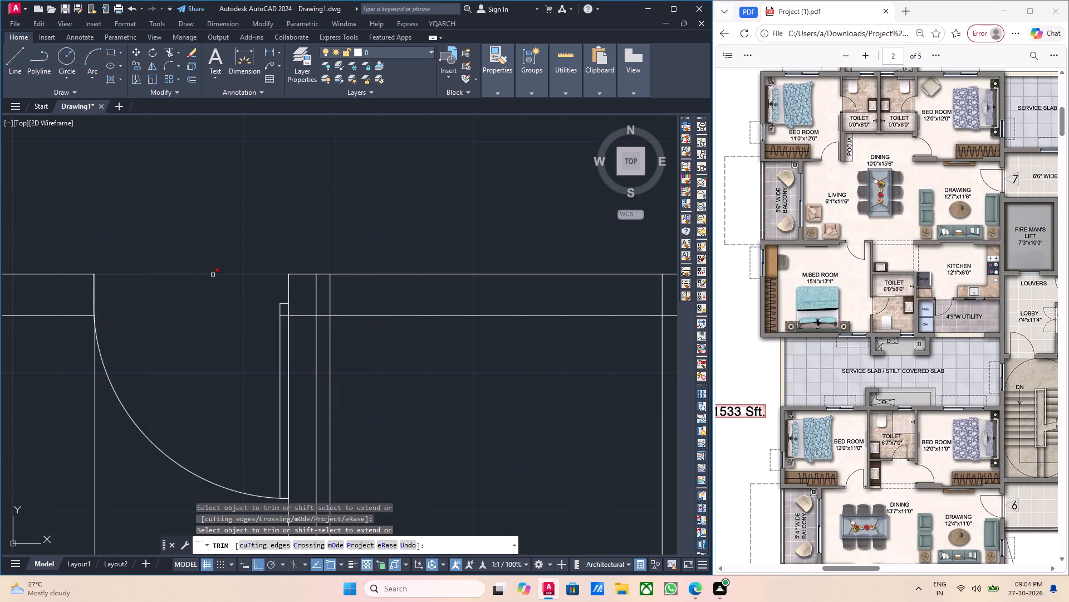
click(213, 274)
scroll(169, 337, down, 2)
middle_drag(169, 384, 170, 338)
key(Escape)
Remove the leftover vertical offset lines below the door opening inside the master bedroom.
scroll(155, 401, up, 2)
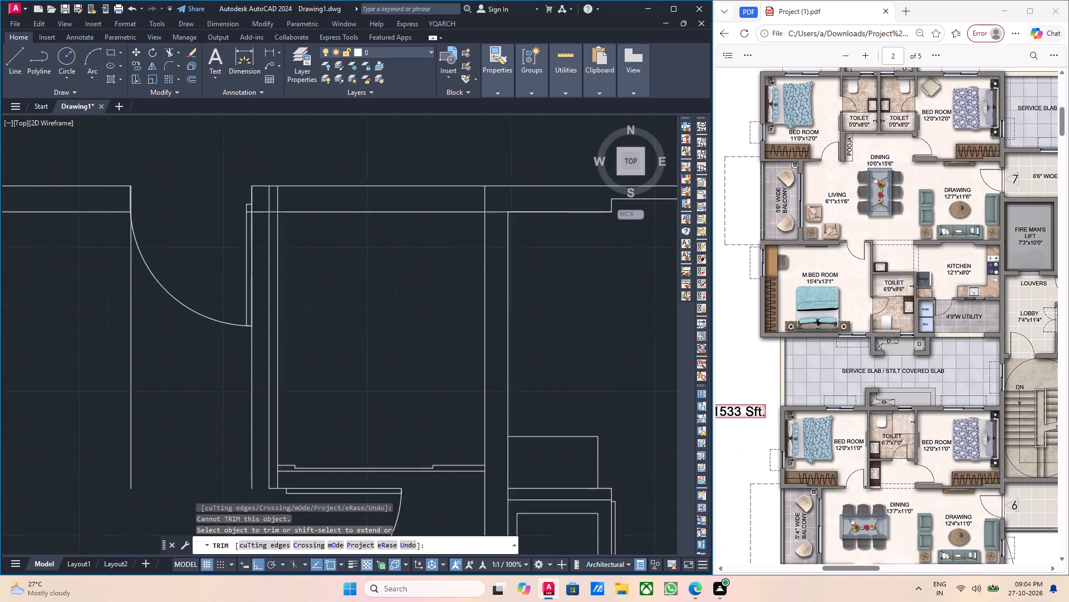
click(143, 405)
click(110, 394)
scroll(129, 395, down, 1)
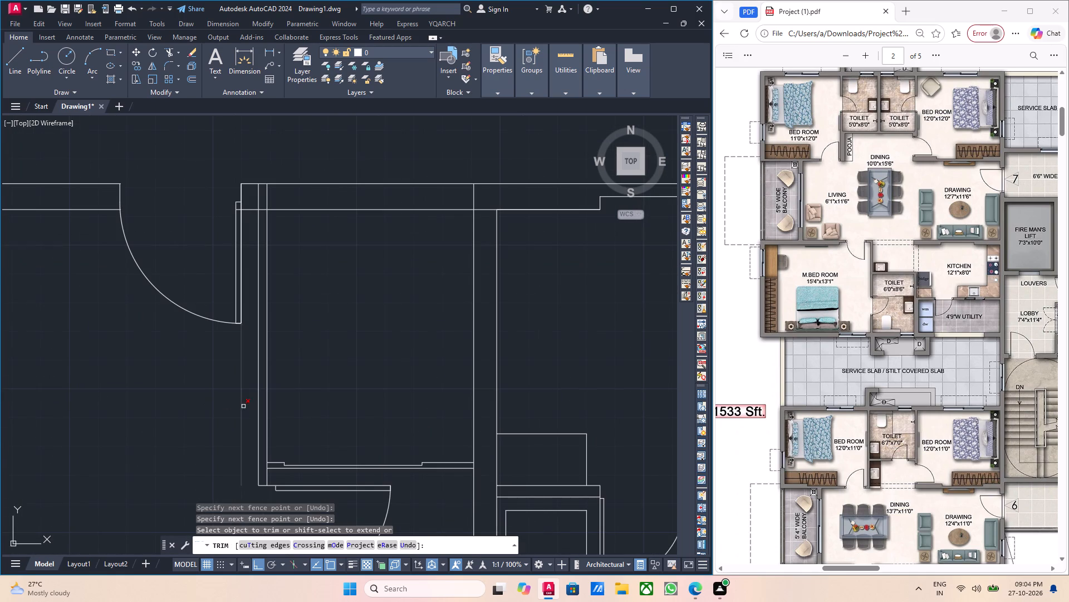
key(Escape)
scroll(256, 412, up, 2)
drag(235, 405, 228, 404)
click(187, 395)
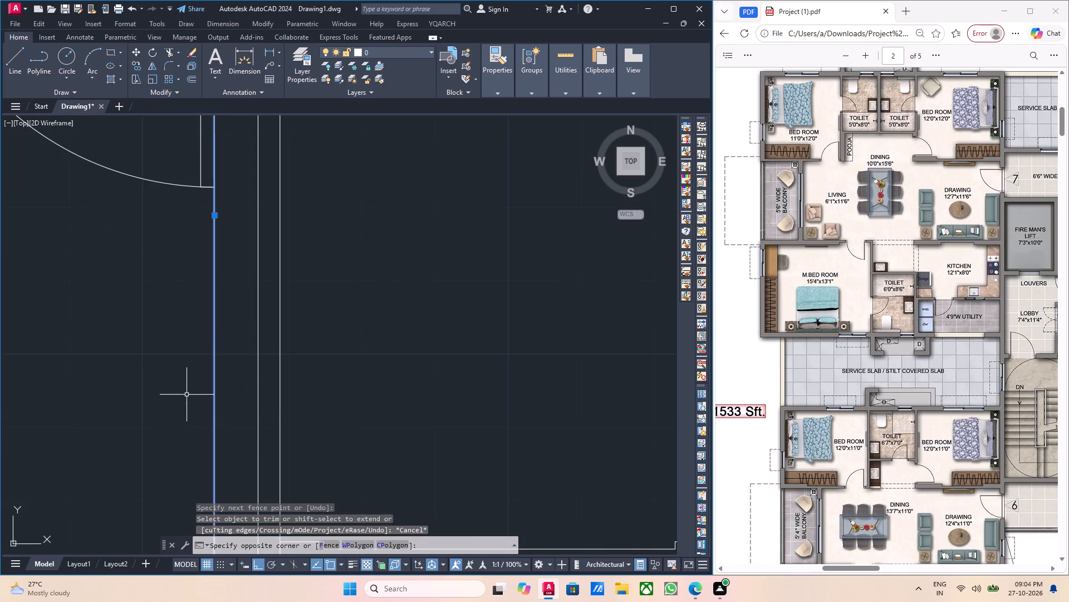
key(Delete)
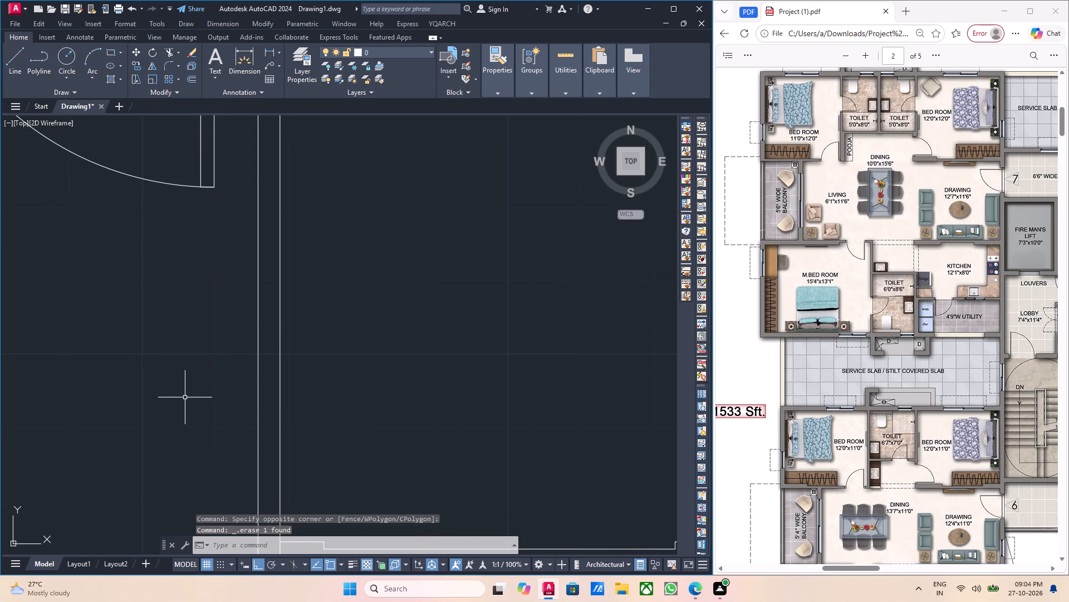
Examine the master bedroom door opening and the adjoining wall corner by the toilet partition.
scroll(182, 455, down, 2)
middle_drag(204, 437, 280, 458)
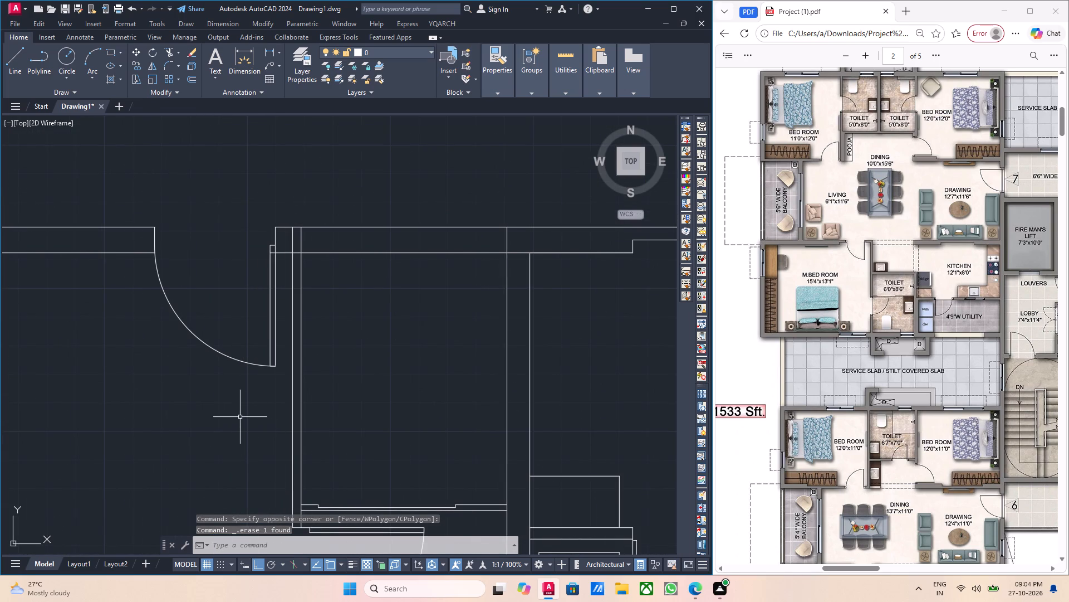
middle_drag(285, 395, 291, 460)
middle_drag(290, 441, 295, 455)
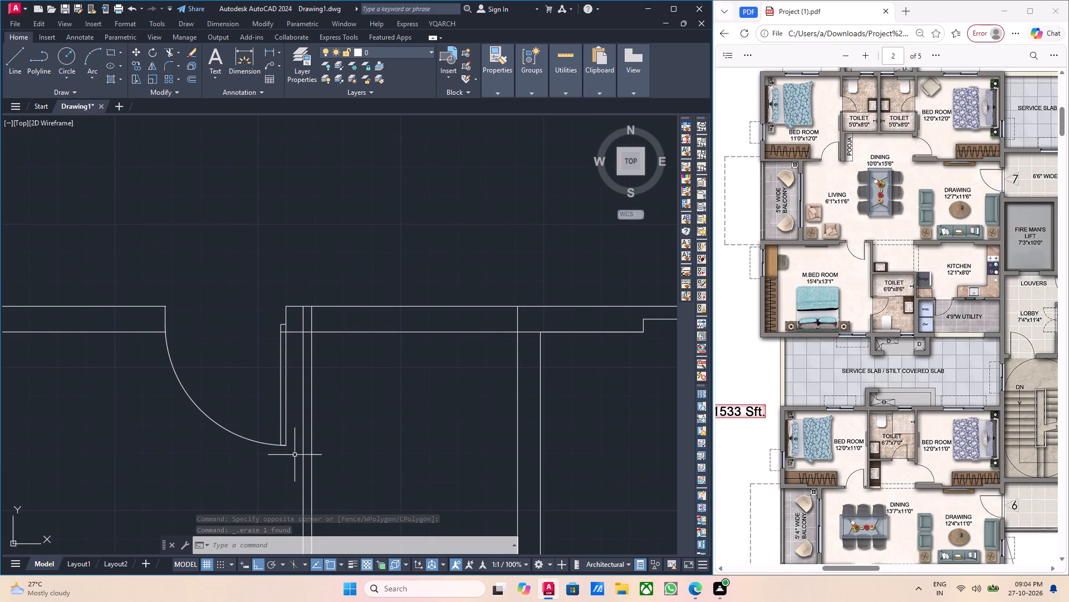
middle_drag(301, 452, 303, 463)
middle_drag(306, 436, 315, 471)
middle_drag(317, 448, 325, 494)
scroll(315, 438, up, 1)
middle_drag(323, 454, 336, 513)
scroll(326, 448, up, 1)
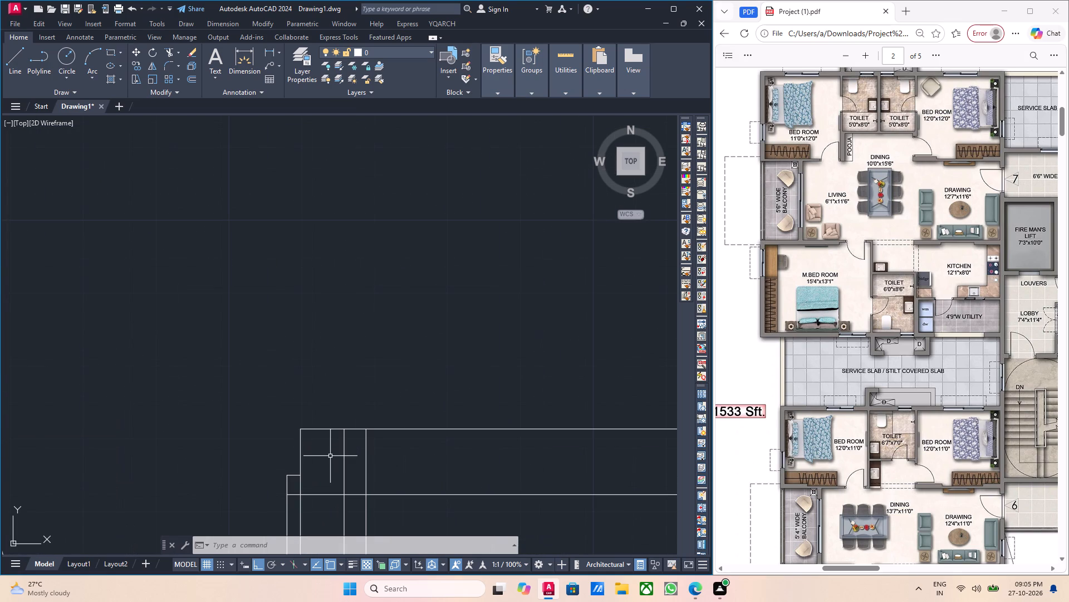
scroll(330, 456, up, 1)
scroll(331, 455, down, 1)
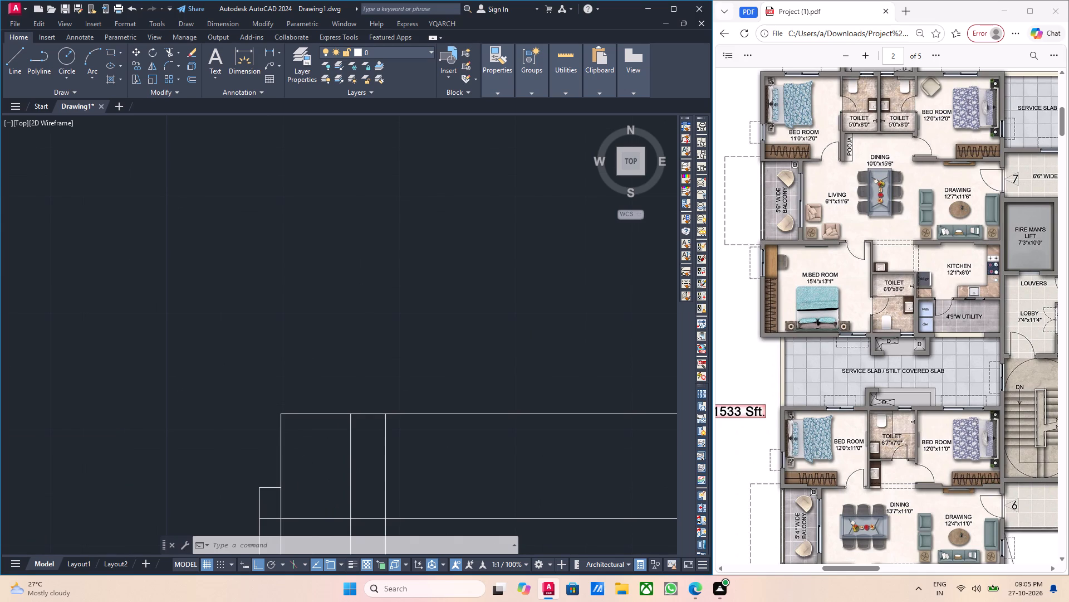
Trim the partition line stub and the lower wall line segment at the corner between the master bedroom door and toilet.
text(tr)
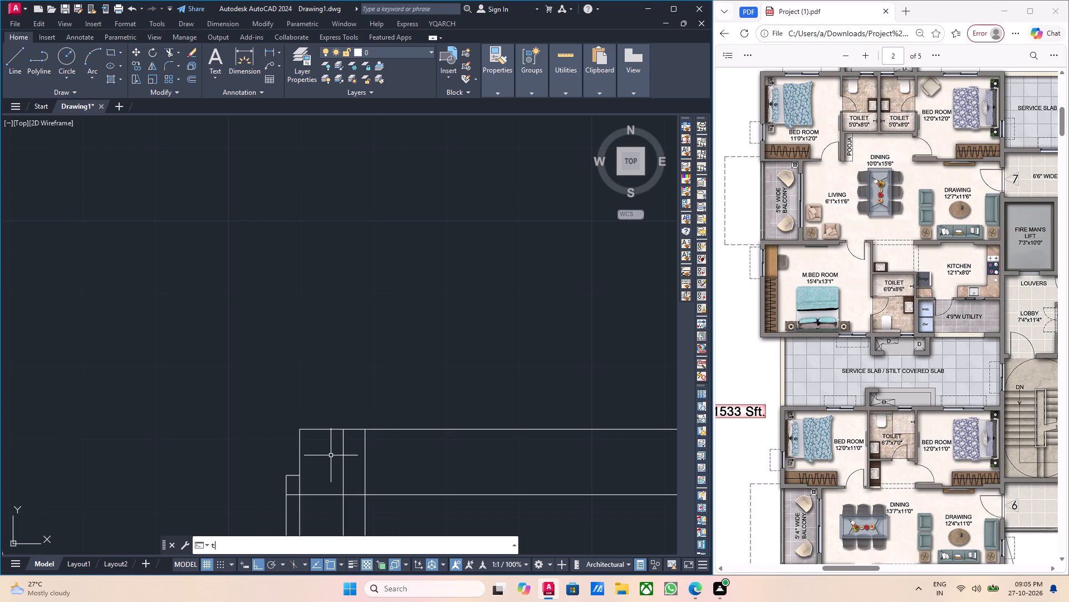
key(Return)
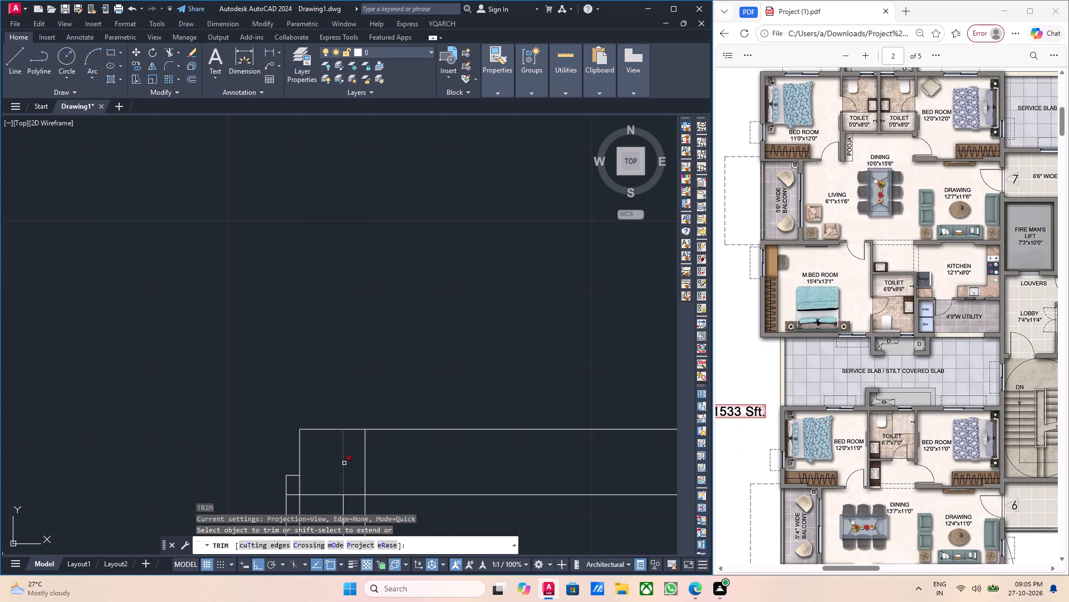
click(344, 463)
click(357, 495)
scroll(356, 491, down, 3)
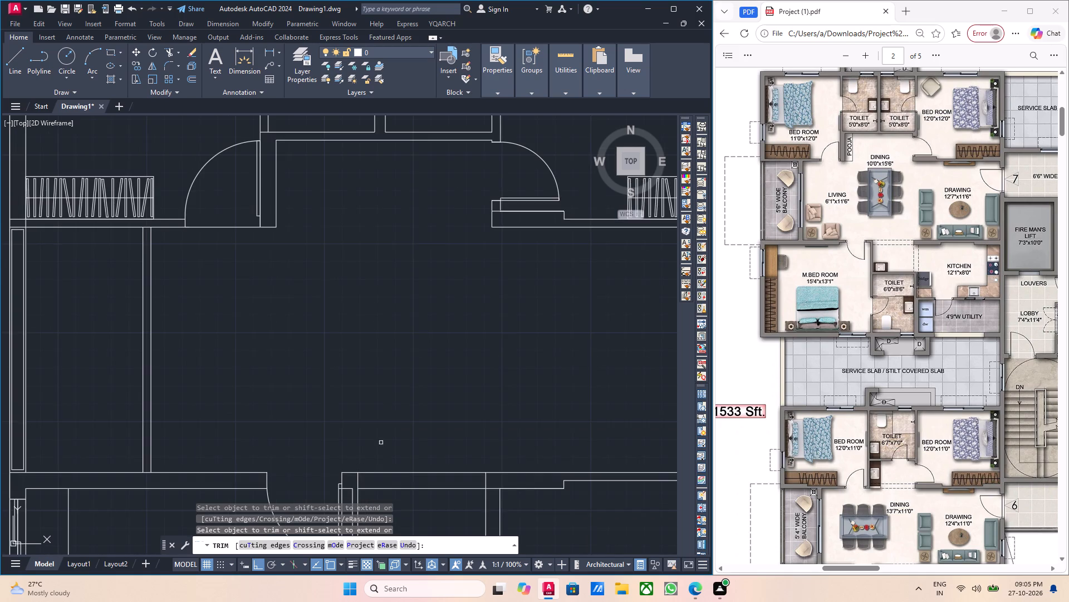
middle_drag(383, 399, 376, 317)
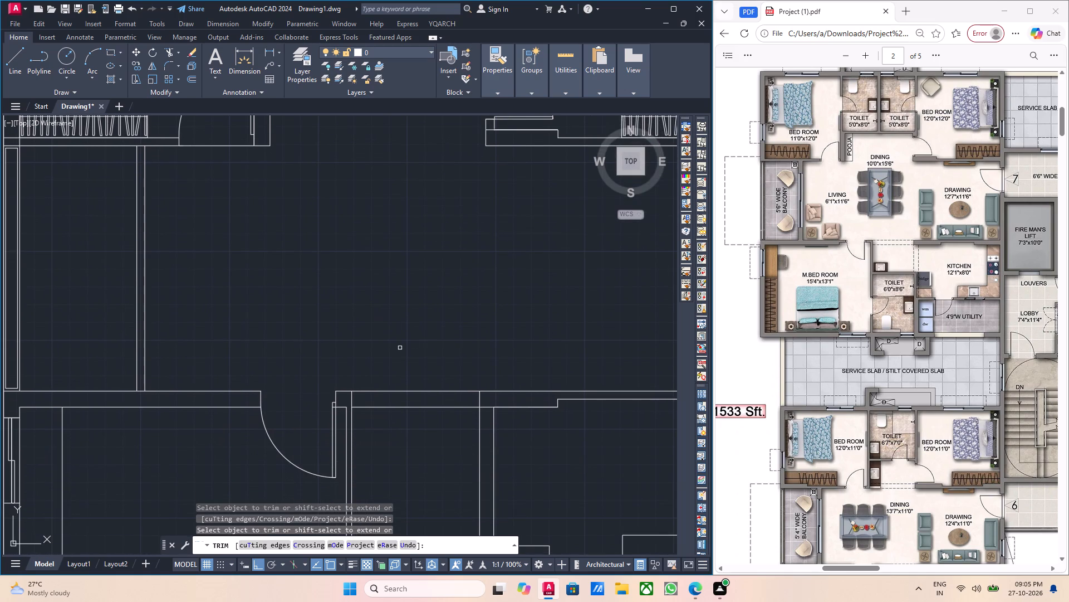
key(Escape)
Check the gap between the short wall line beside the master bedroom door and the adjacent toilet partition line with a linear dimension.
middle_drag(192, 436, 341, 443)
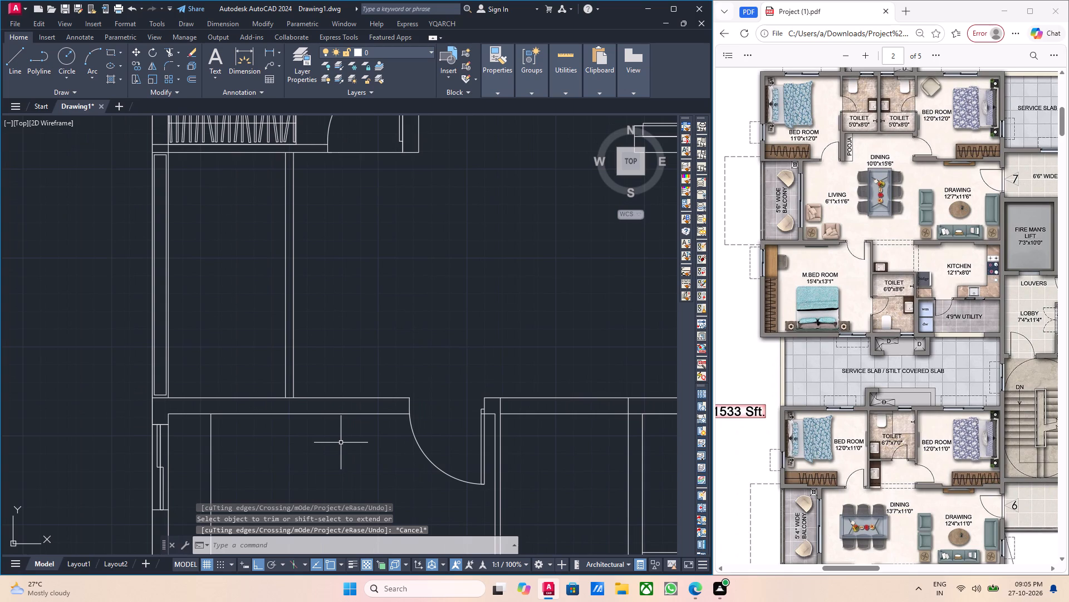
scroll(475, 424, up, 2)
middle_drag(488, 423, 471, 446)
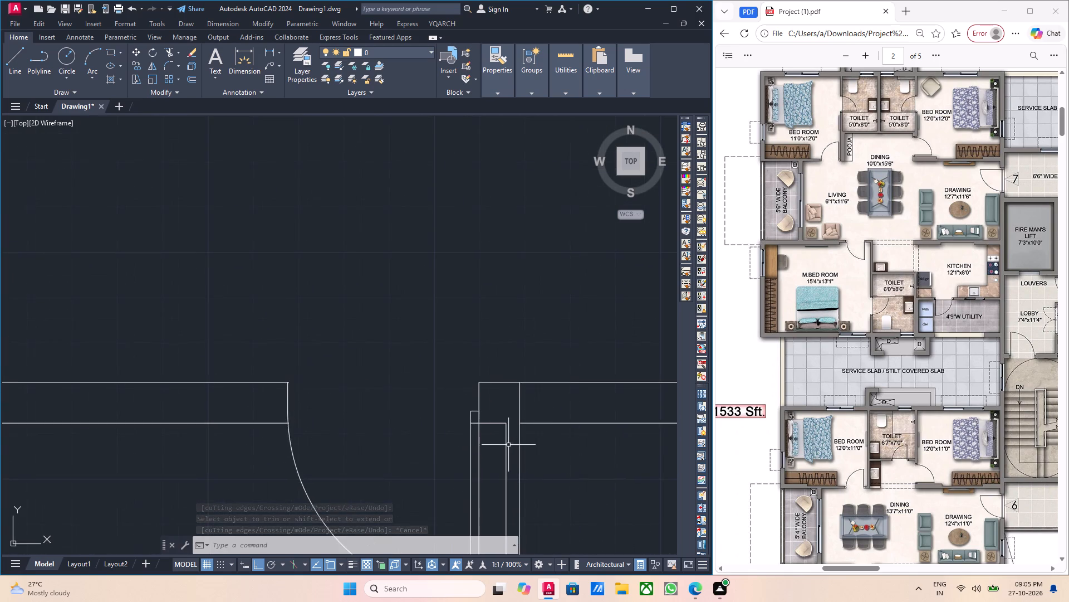
scroll(512, 447, up, 2)
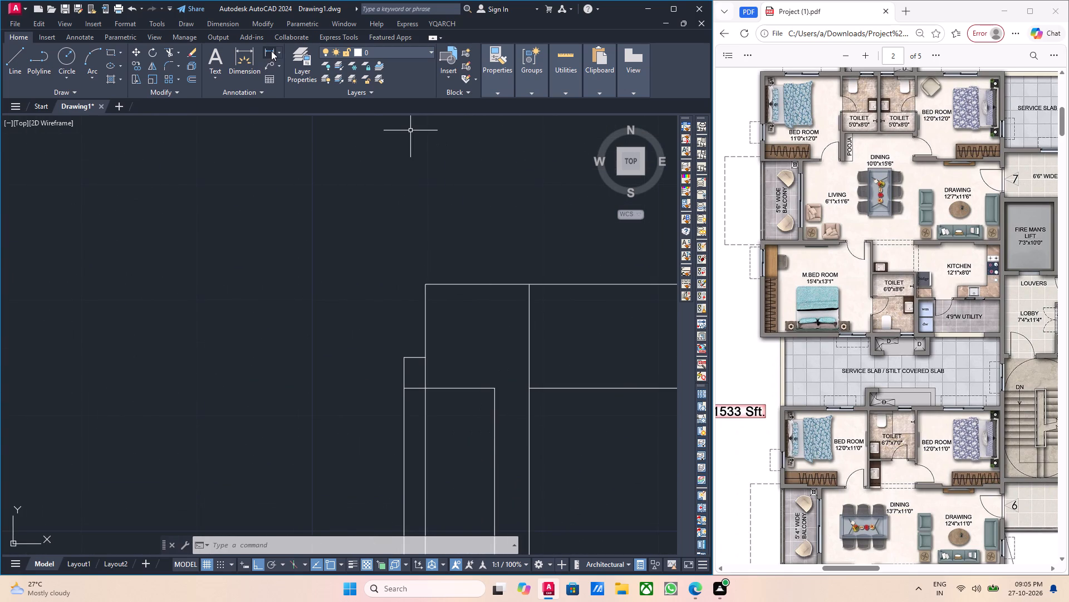
click(271, 51)
scroll(470, 368, up, 2)
click(518, 415)
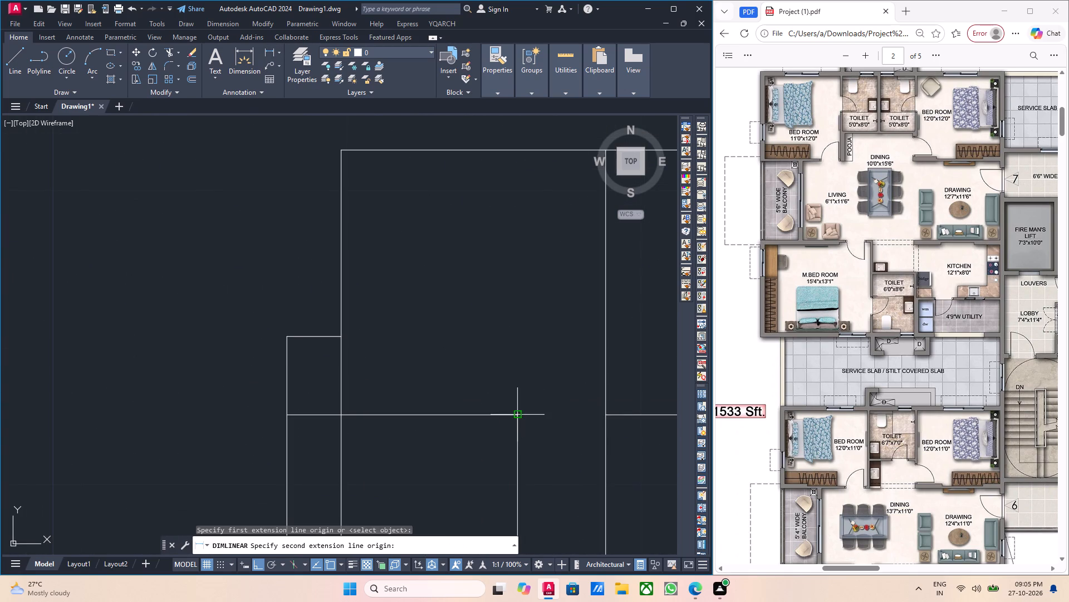
click(604, 417)
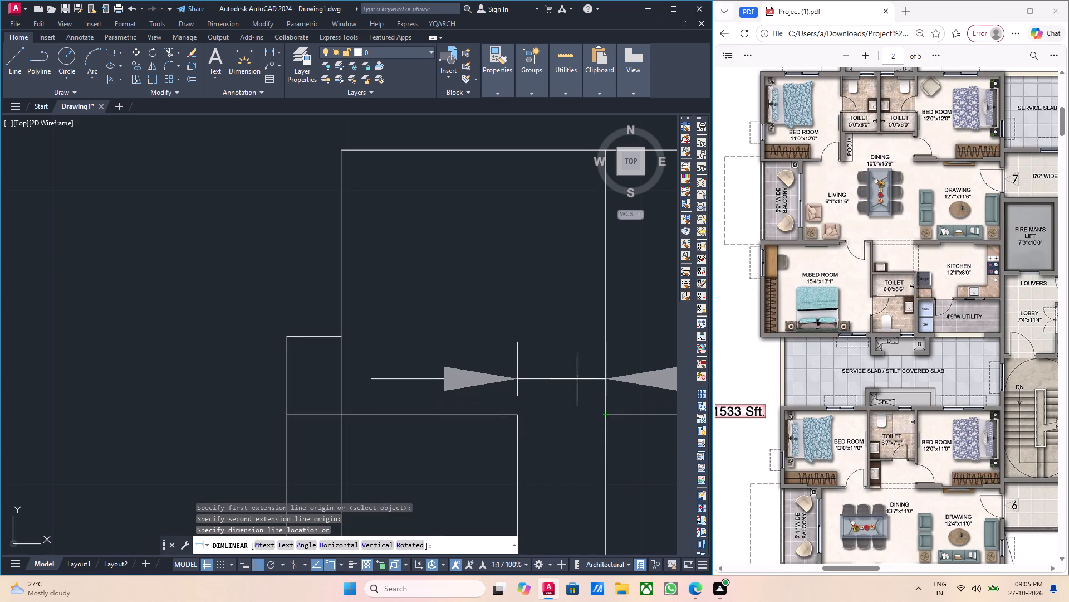
scroll(572, 375, down, 3)
key(Escape)
scroll(572, 375, up, 2)
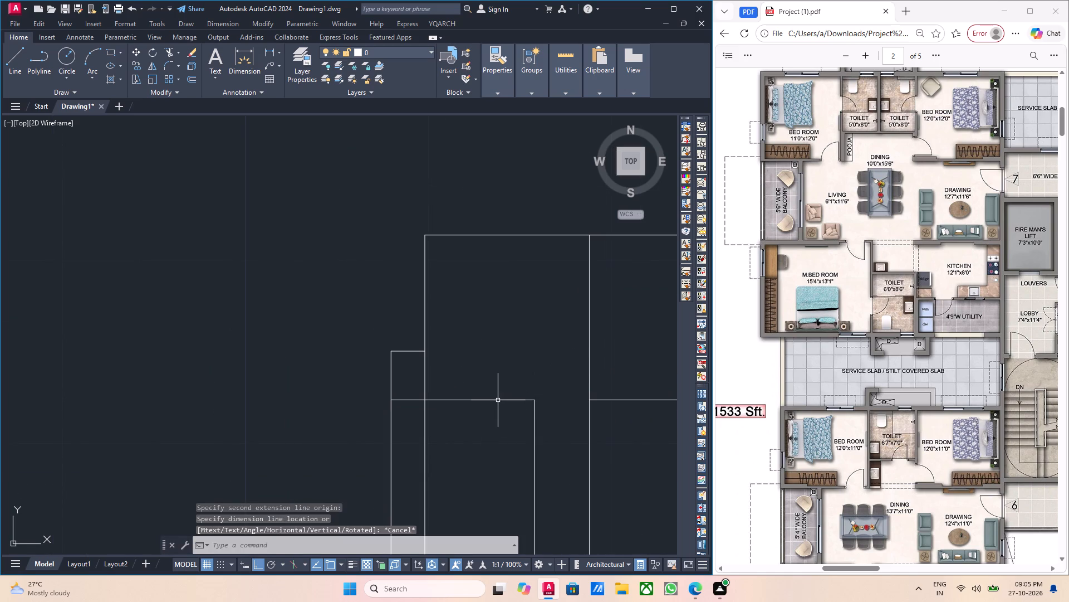
click(498, 400)
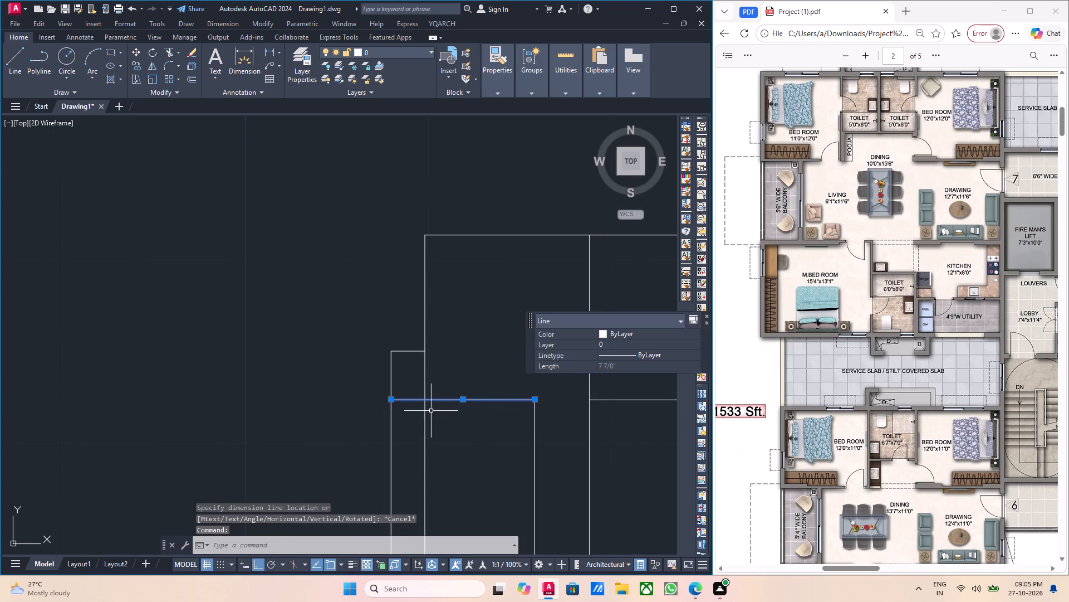
scroll(440, 407, down, 4)
key(Escape)
Review the drafted apartment plan and the horizontal construction rays extending beyond its east wall.
scroll(396, 415, down, 2)
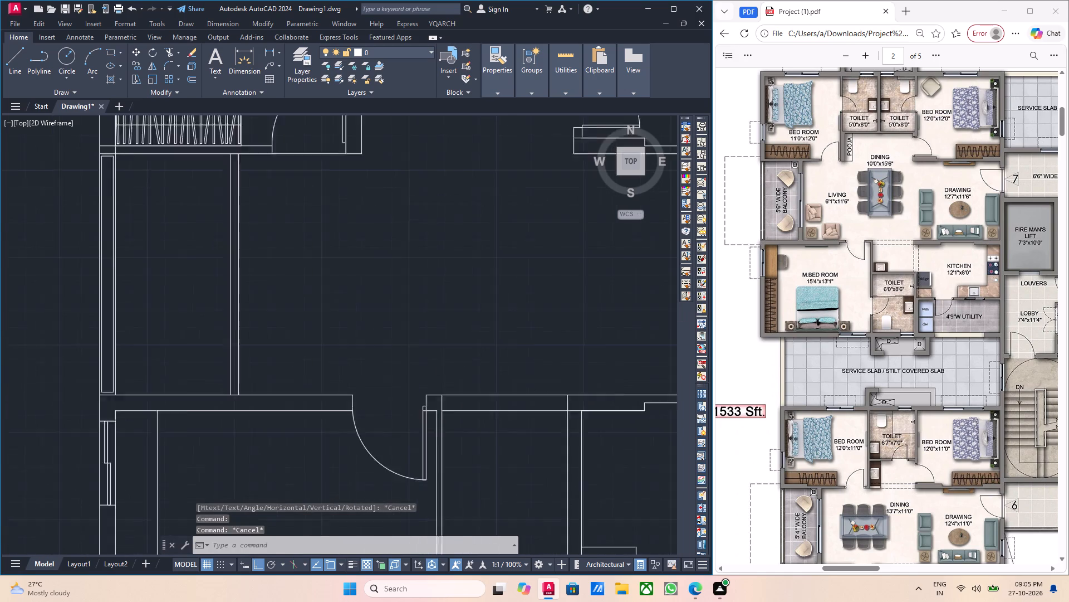
scroll(396, 415, down, 1)
middle_drag(398, 423, 335, 409)
middle_drag(384, 410, 375, 410)
middle_drag(443, 405, 408, 407)
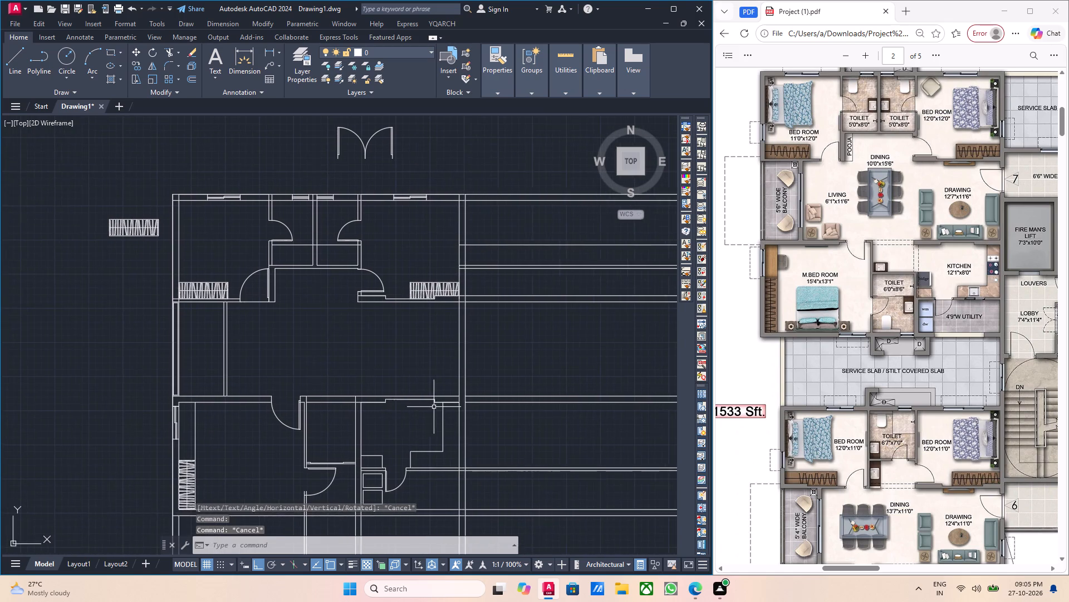
middle_drag(415, 414, 368, 421)
middle_drag(382, 438, 370, 386)
middle_drag(384, 434, 379, 401)
middle_drag(383, 416, 383, 424)
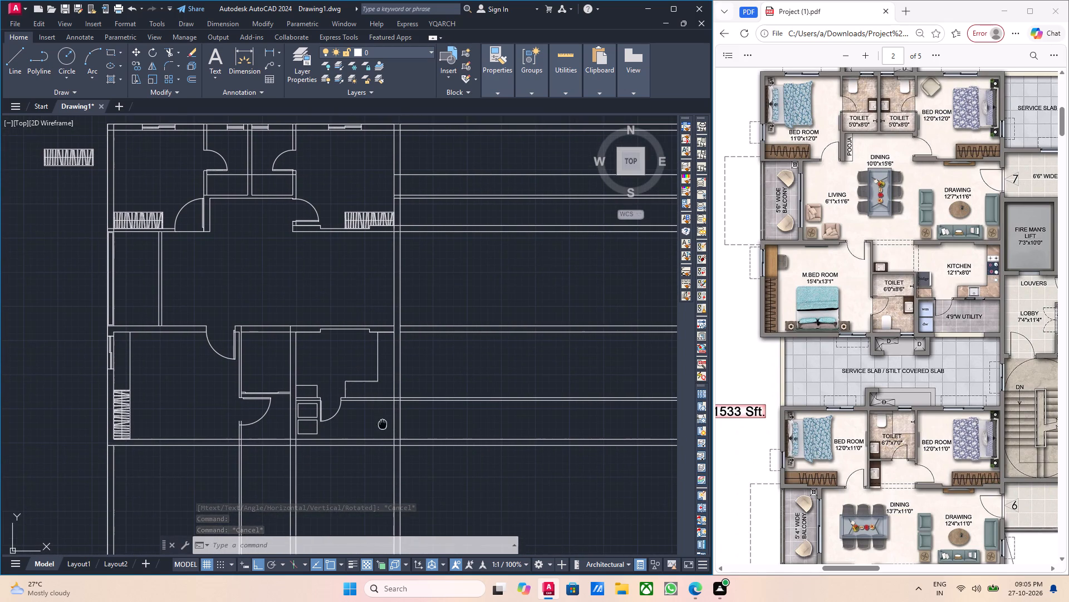
middle_drag(383, 424, 383, 424)
middle_drag(388, 428, 401, 486)
middle_drag(420, 425, 431, 450)
middle_drag(468, 396, 470, 436)
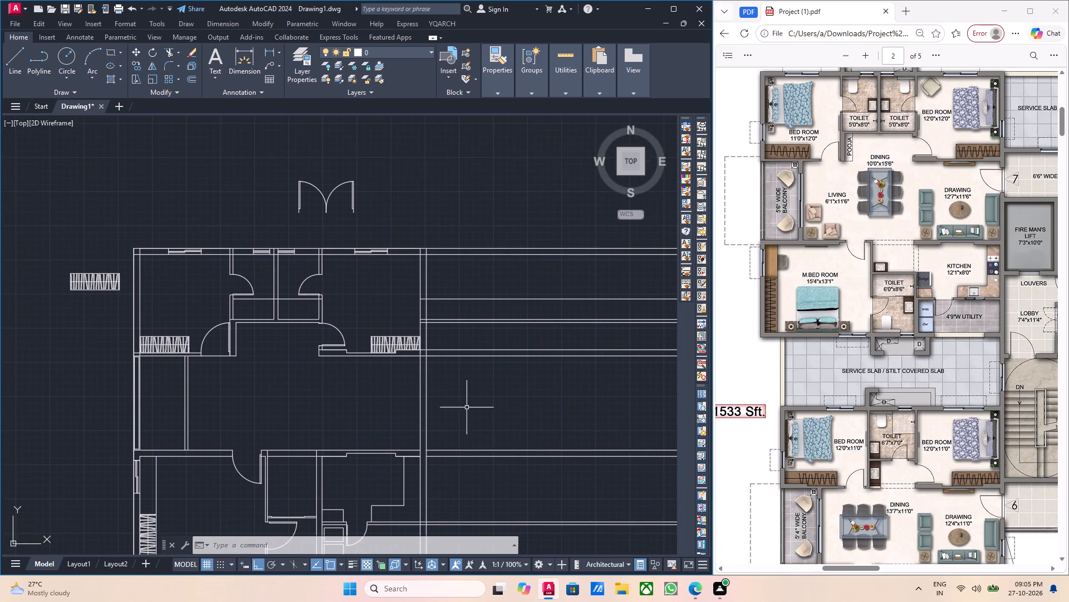
middle_drag(473, 393, 481, 430)
middle_drag(480, 397, 481, 410)
scroll(507, 412, down, 1)
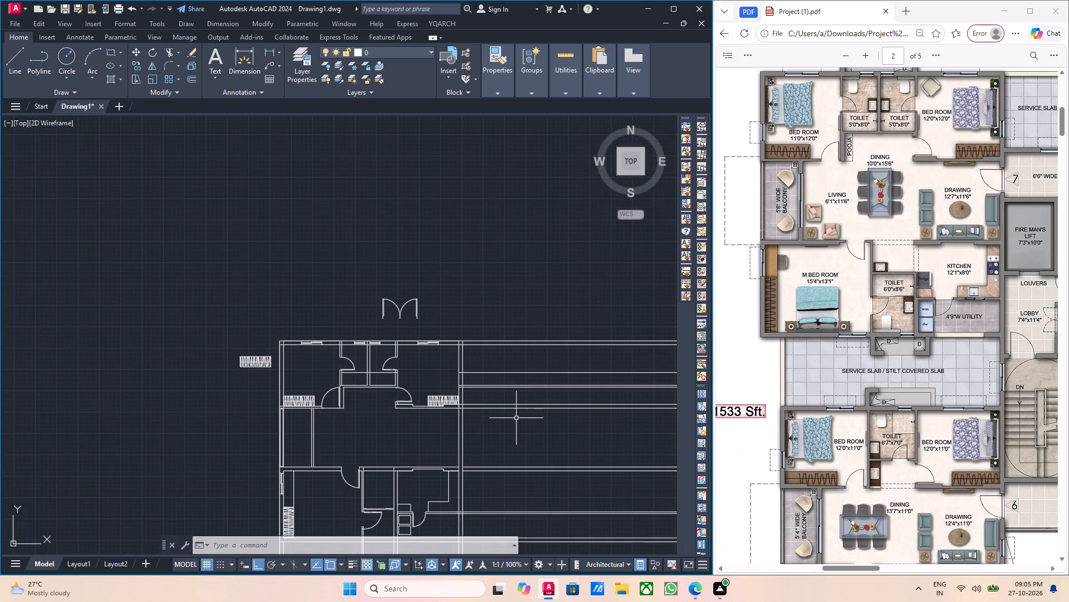
middle_drag(516, 419, 420, 418)
scroll(348, 426, up, 2)
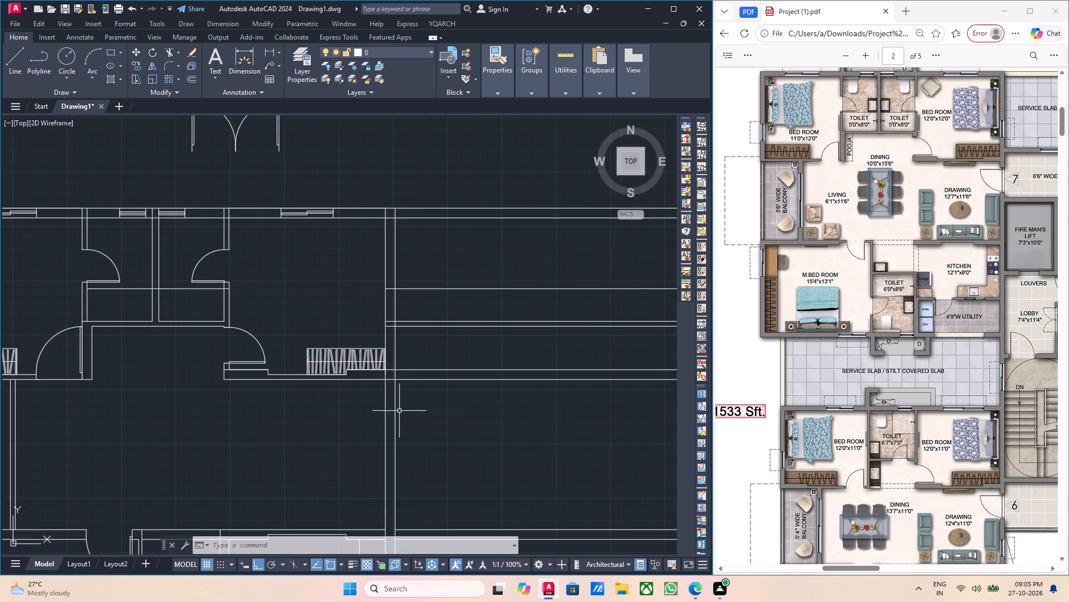
middle_drag(439, 421, 422, 460)
scroll(460, 414, up, 1)
scroll(460, 414, down, 2)
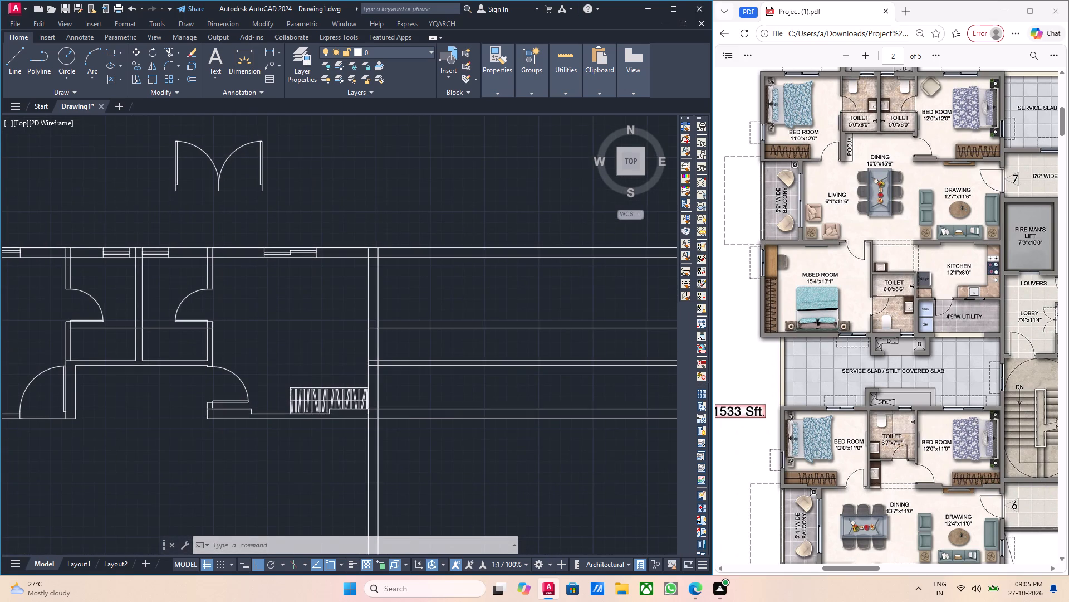
middle_drag(460, 422, 396, 433)
middle_drag(409, 401, 389, 427)
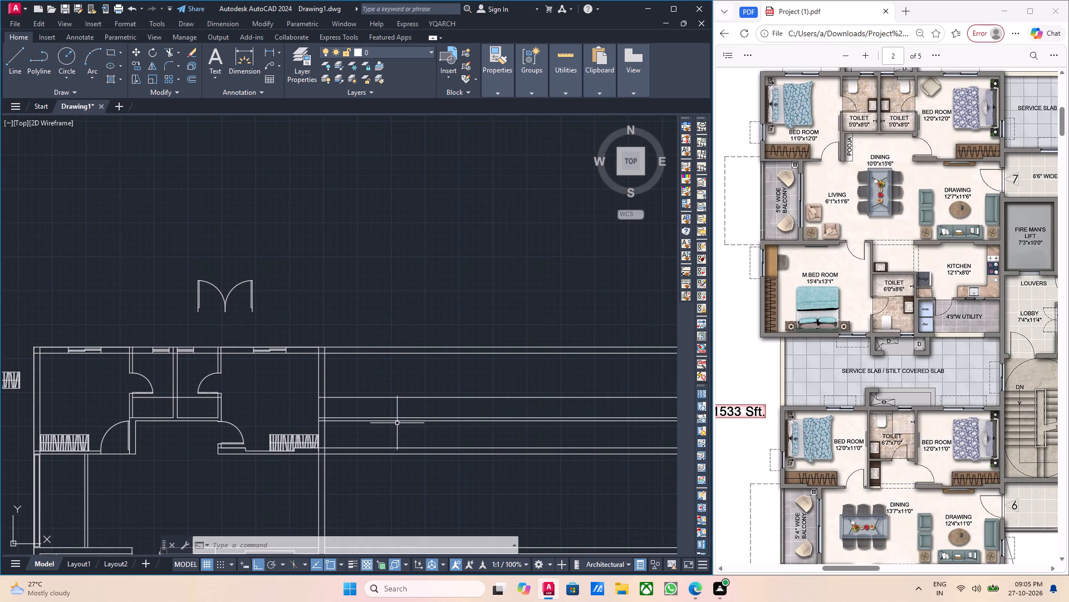
middle_drag(388, 430, 360, 419)
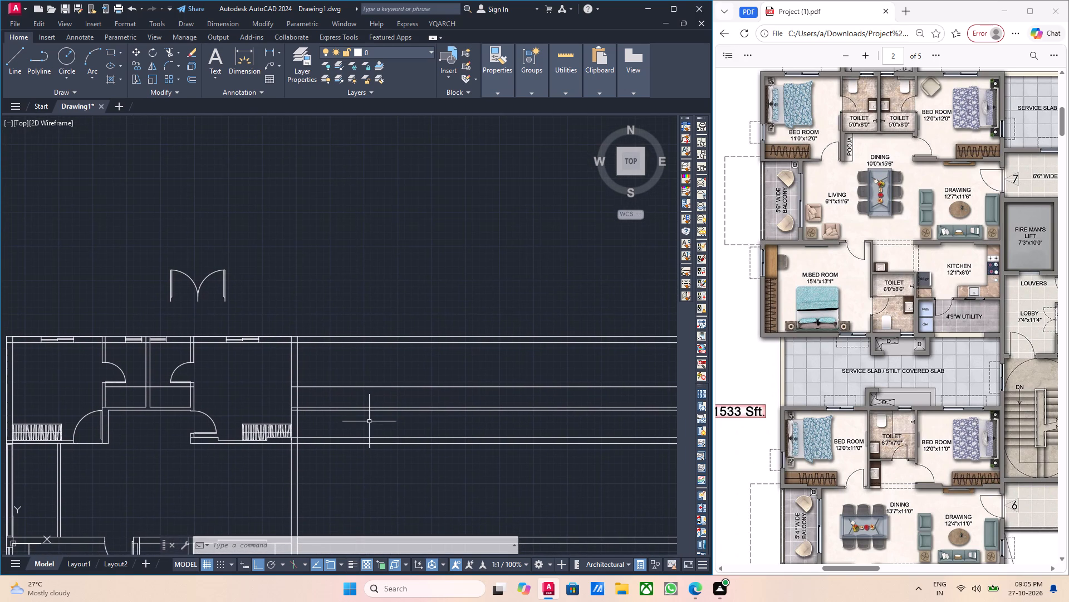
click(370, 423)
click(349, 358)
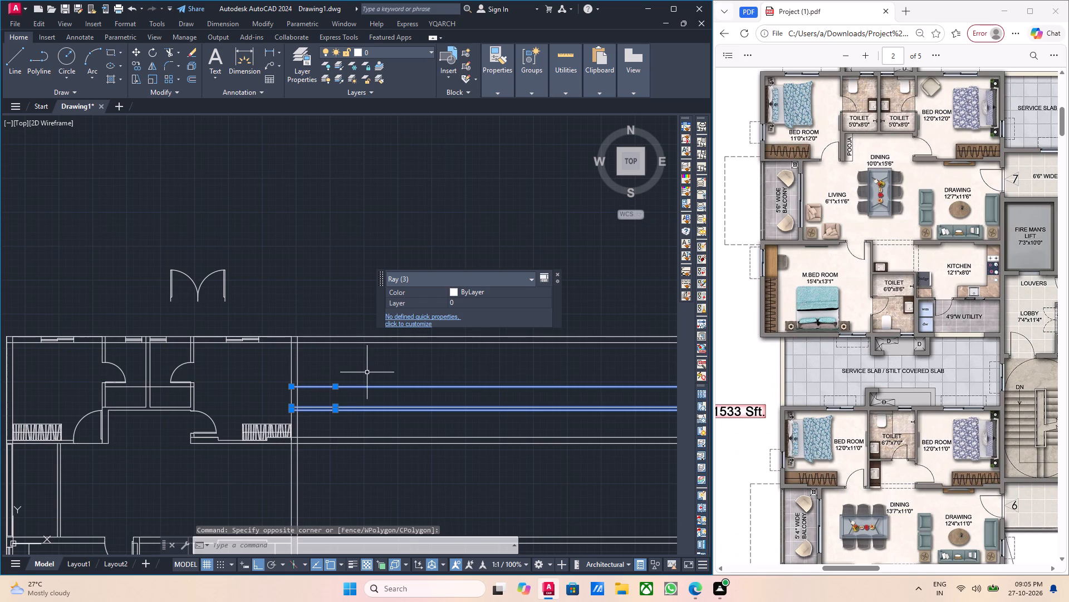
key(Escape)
Compare the area east of the drafted apartment with the corridor, lift and staircase core shown in the PDF reference.
middle_drag(370, 394, 363, 436)
scroll(363, 436, down, 2)
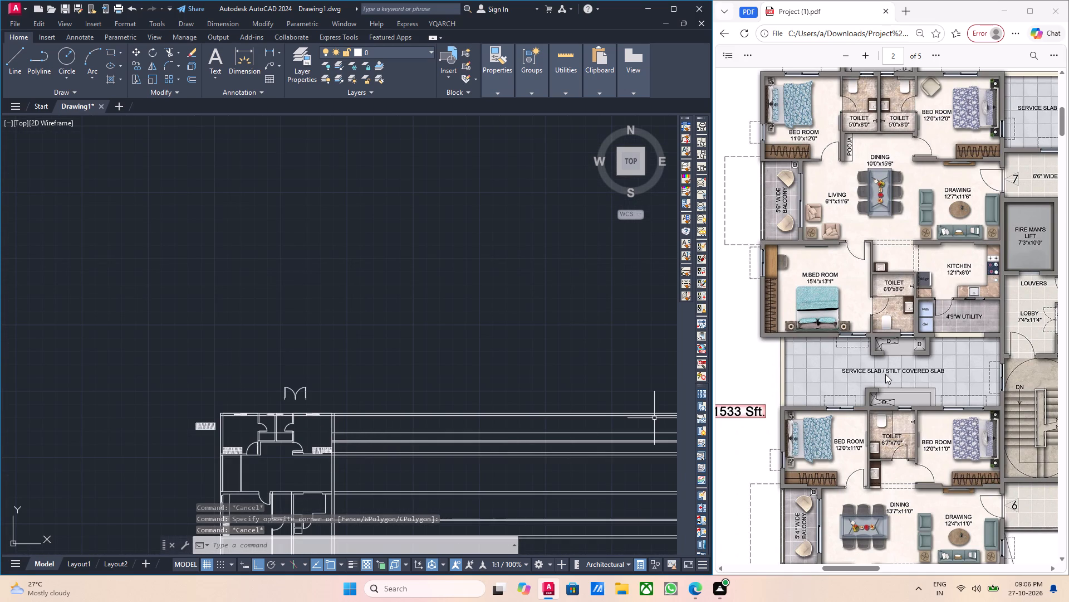
ctrl+middle_drag(852, 375, 903, 370)
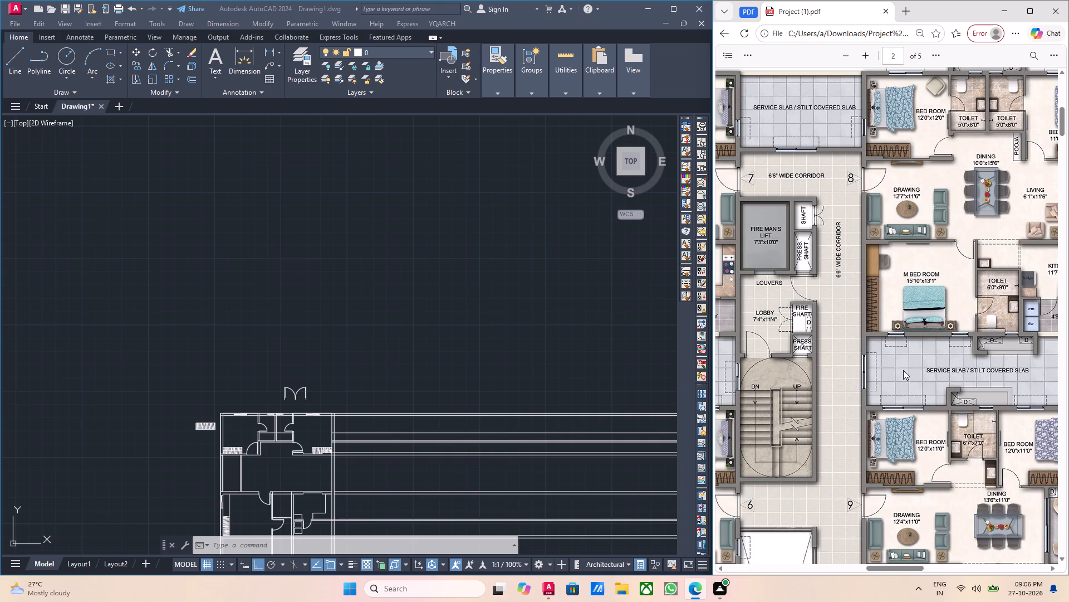
scroll(553, 427, up, 2)
scroll(469, 425, down, 2)
middle_drag(298, 429, 302, 421)
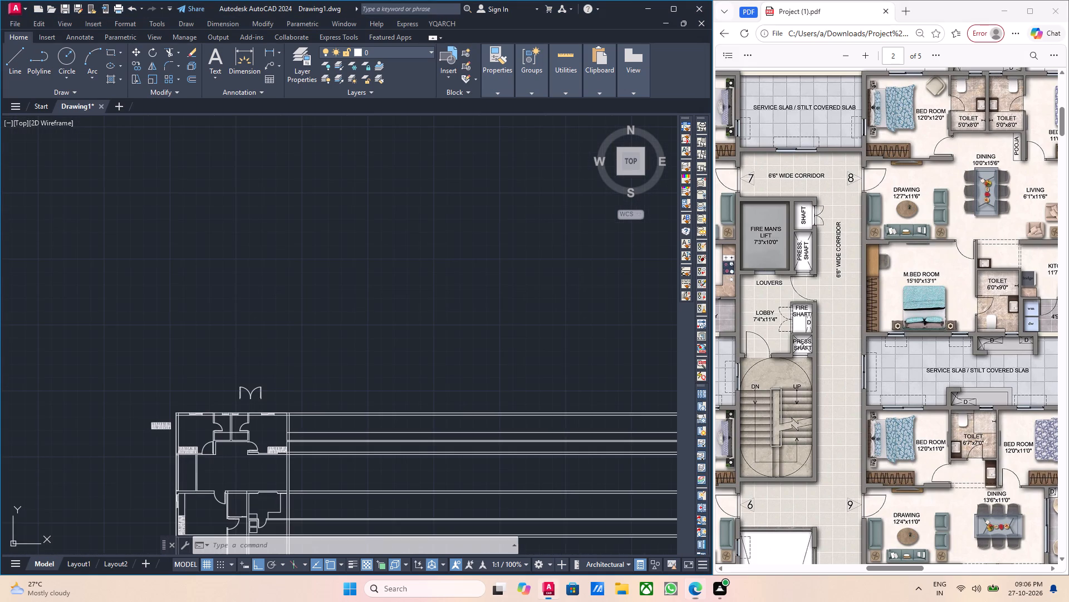
middle_drag(302, 421, 308, 365)
scroll(309, 410, up, 1)
scroll(309, 410, down, 3)
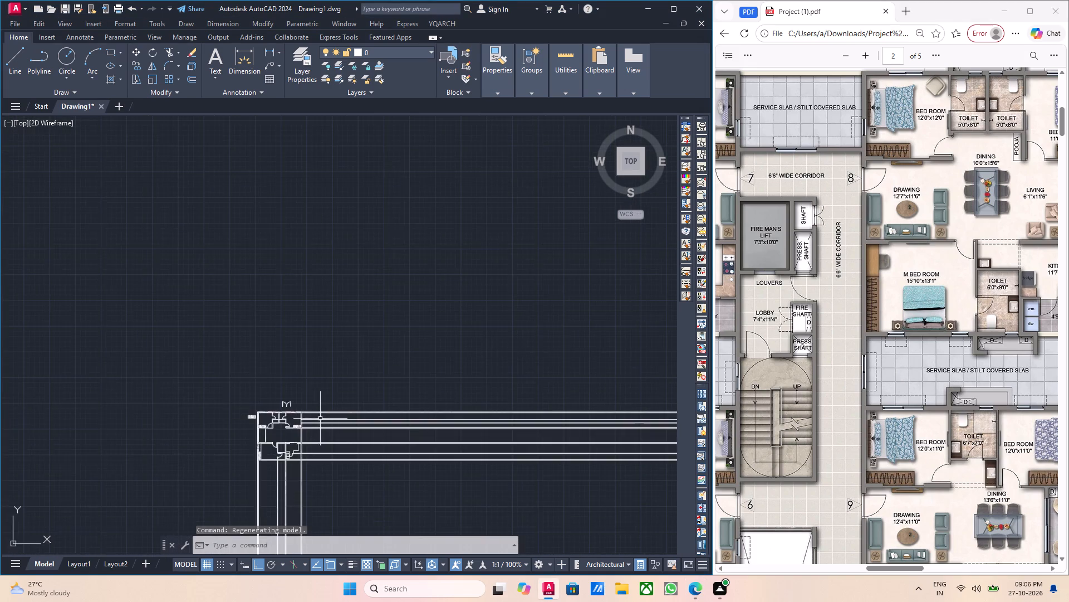
scroll(322, 419, down, 1)
middle_drag(315, 410, 312, 353)
scroll(352, 388, up, 2)
middle_drag(322, 380, 358, 415)
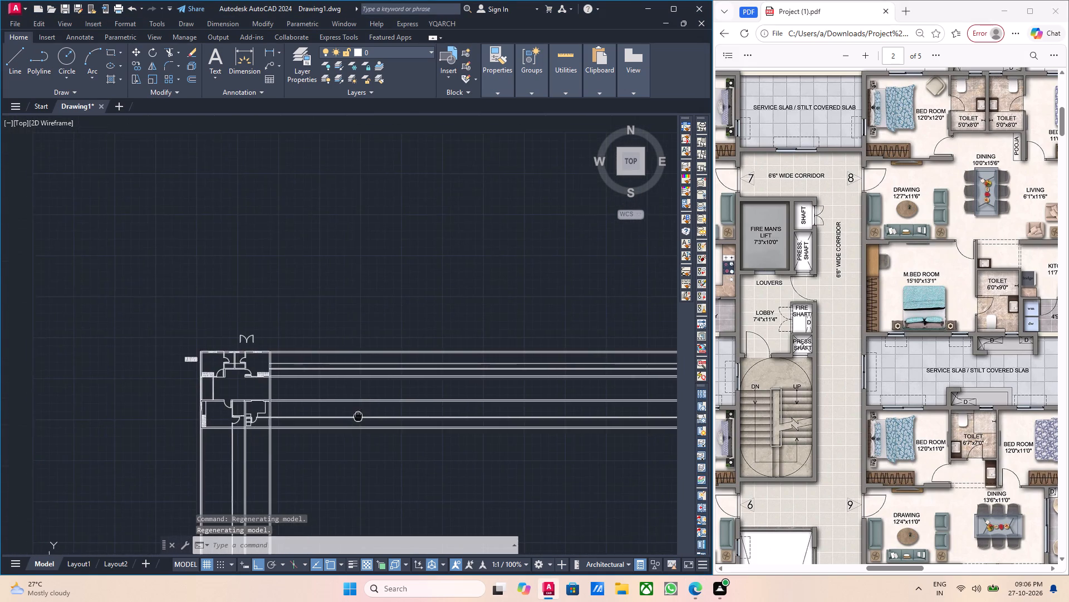
middle_drag(358, 415, 359, 416)
scroll(347, 398, up, 1)
middle_drag(354, 395, 408, 374)
scroll(374, 364, up, 1)
middle_drag(391, 375, 412, 435)
scroll(256, 335, up, 1)
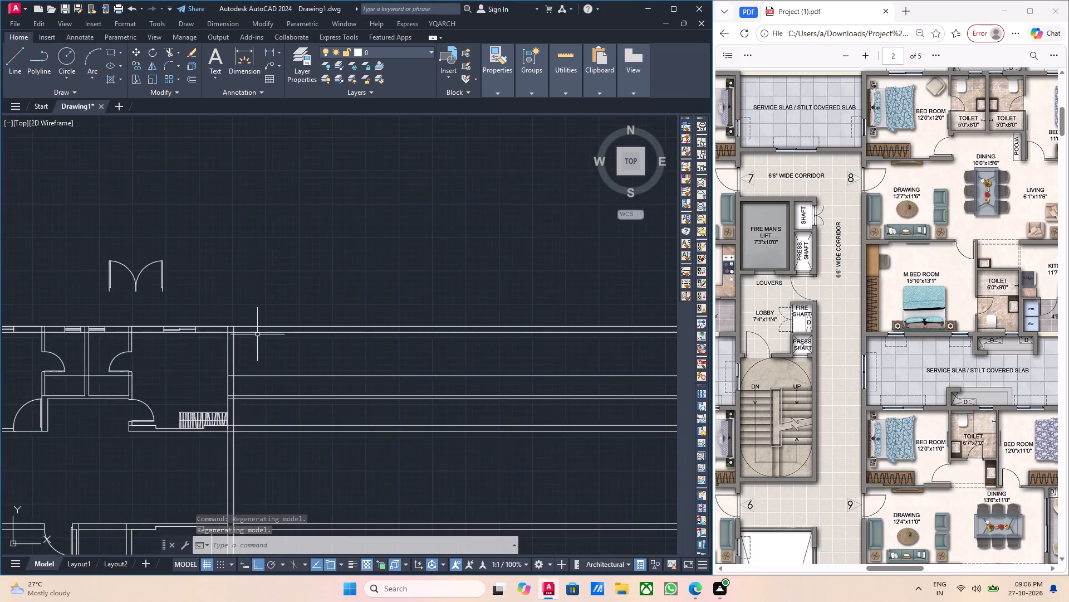
scroll(257, 334, up, 1)
scroll(259, 336, down, 2)
middle_click(254, 346)
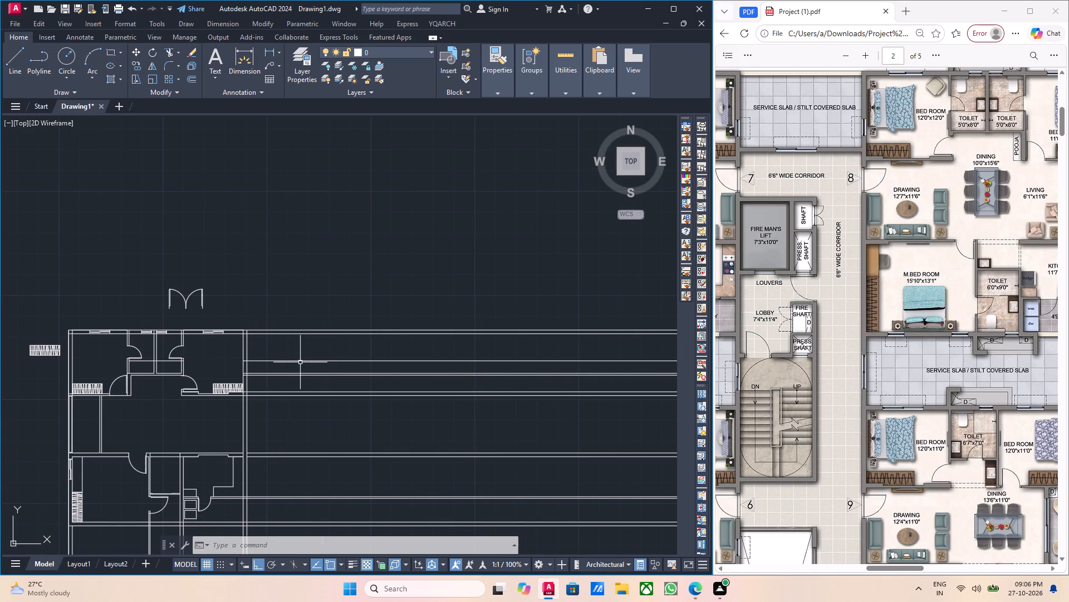
middle_drag(288, 395, 294, 434)
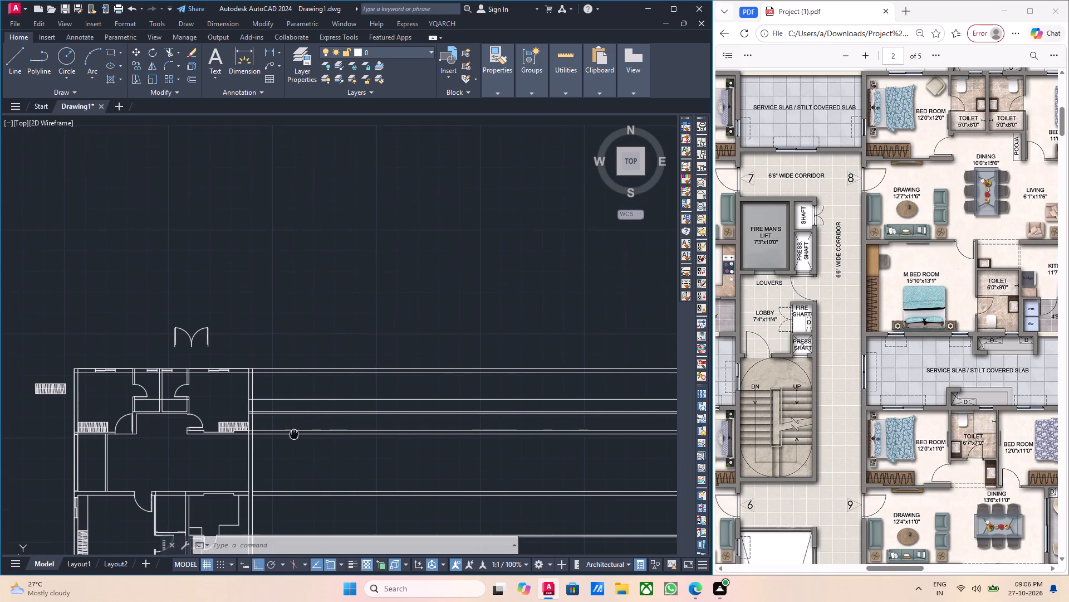
middle_drag(294, 434, 287, 450)
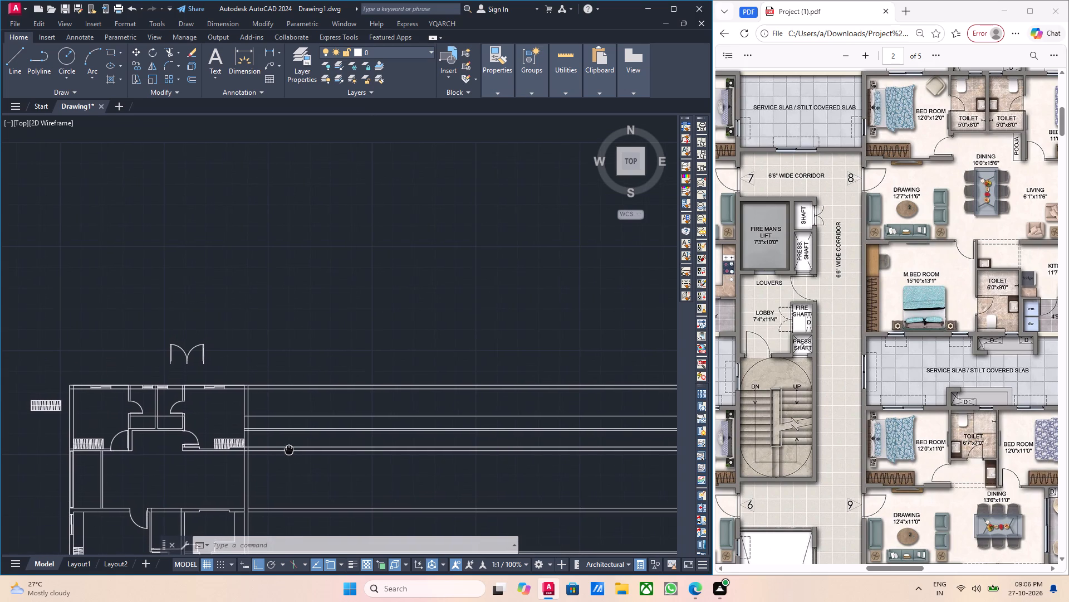
middle_drag(287, 450, 286, 450)
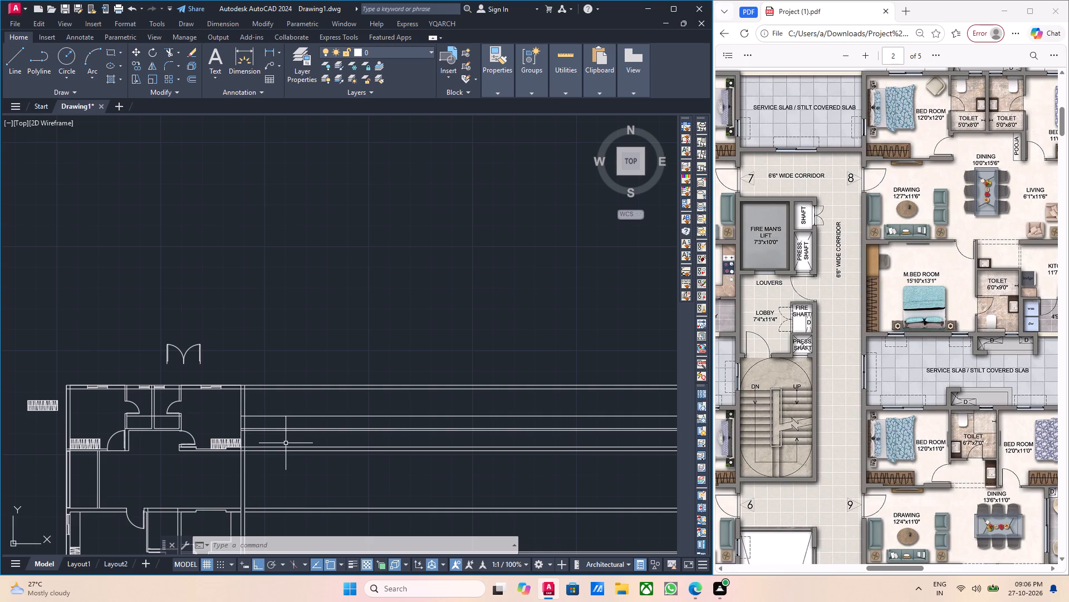
Examine the cut-outs, 6'6" wide corridor, shafts, lifts and lobby near flats 5 and 10 in the PDF reference.
scroll(283, 469, down, 1)
scroll(249, 465, up, 3)
scroll(264, 471, down, 1)
scroll(798, 468, down, 2)
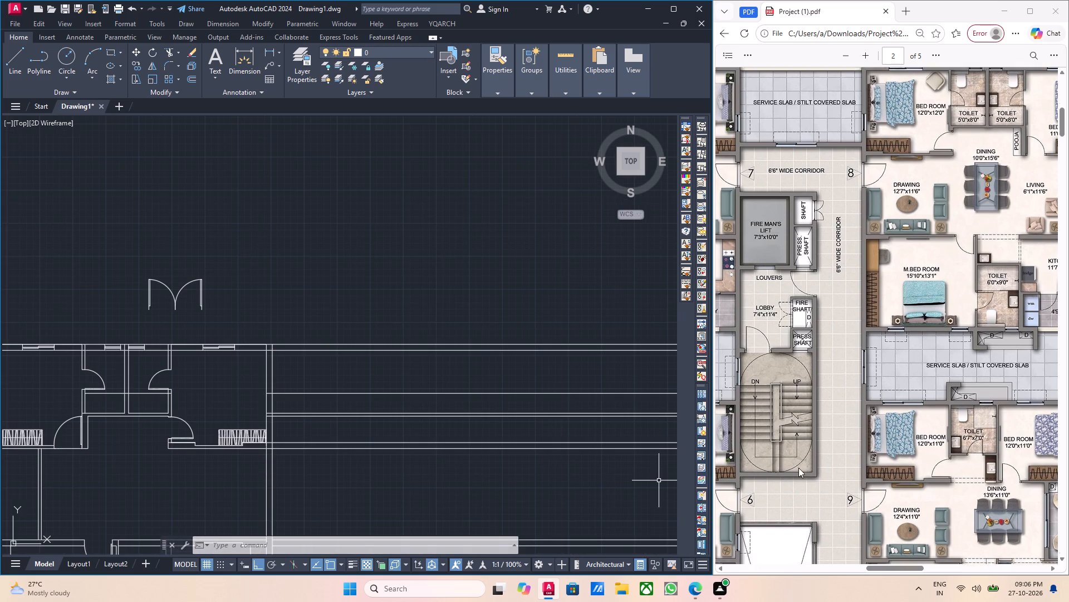
scroll(798, 468, down, 7)
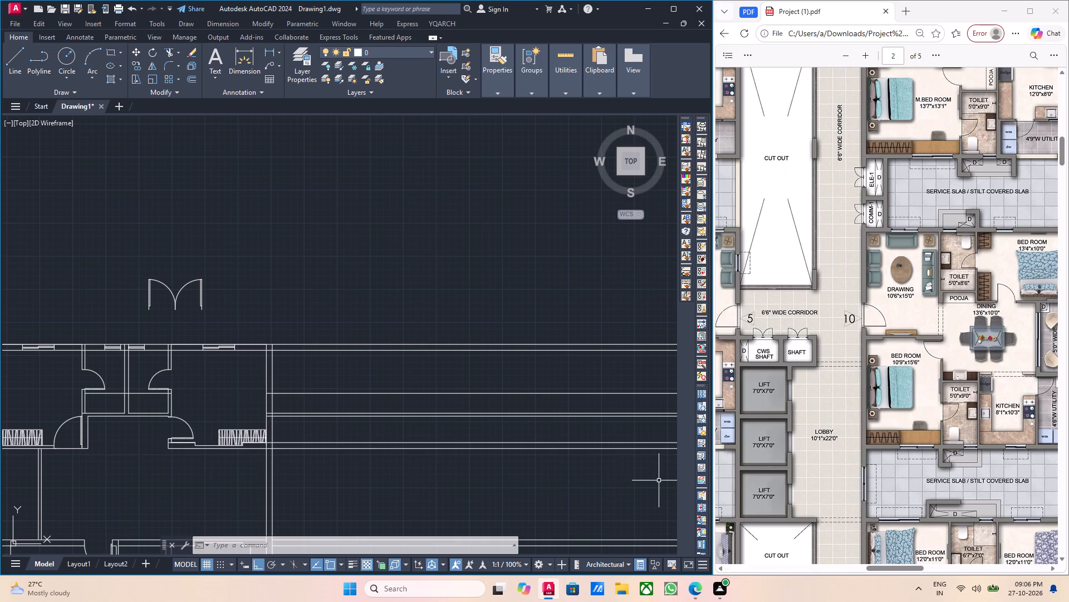
scroll(822, 443, up, 1)
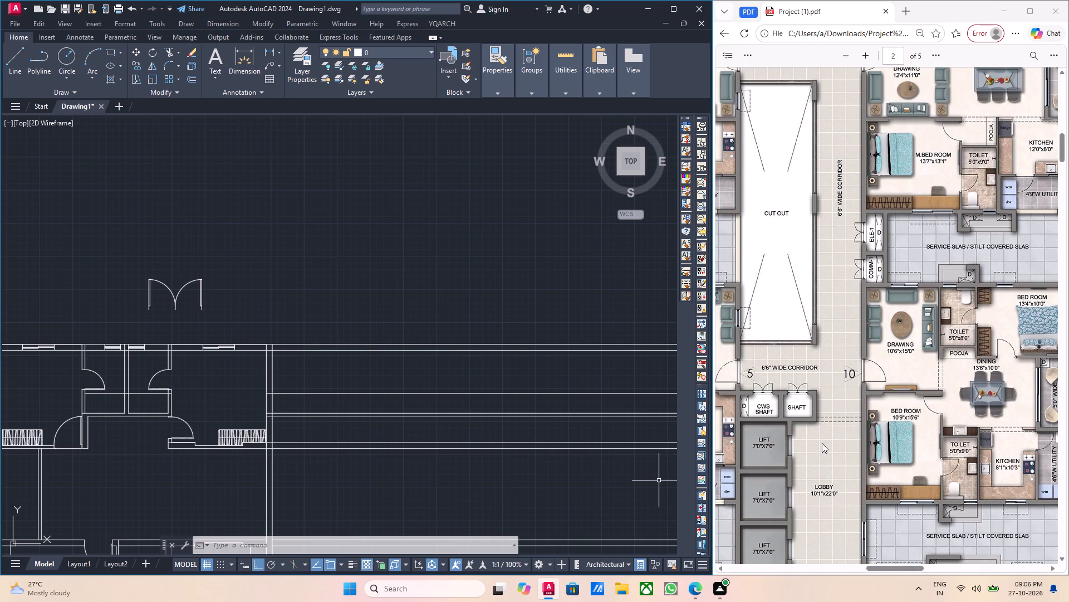
scroll(822, 443, down, 1)
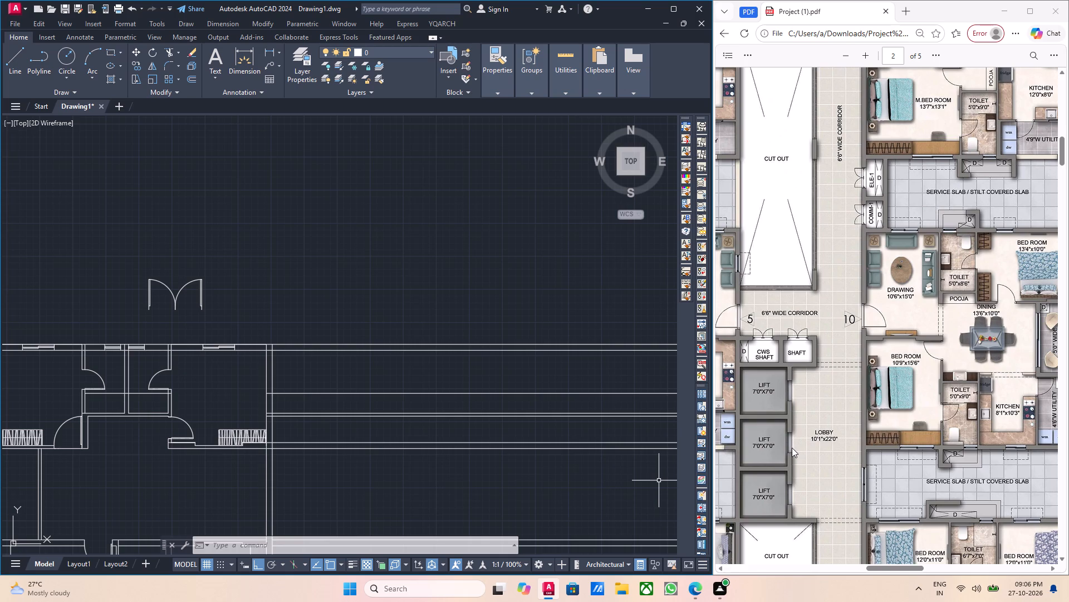
Examine the PDF core from the lifts, lobby and staircases up to the service slab between flats 7 and 8.
scroll(792, 448, up, 4)
scroll(792, 448, down, 7)
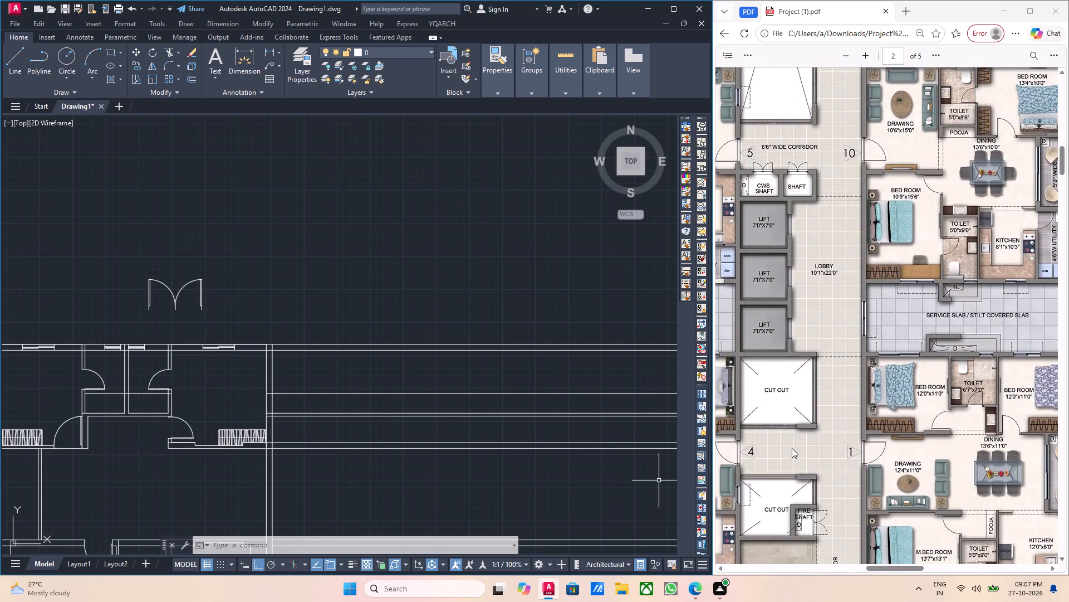
scroll(792, 448, down, 2)
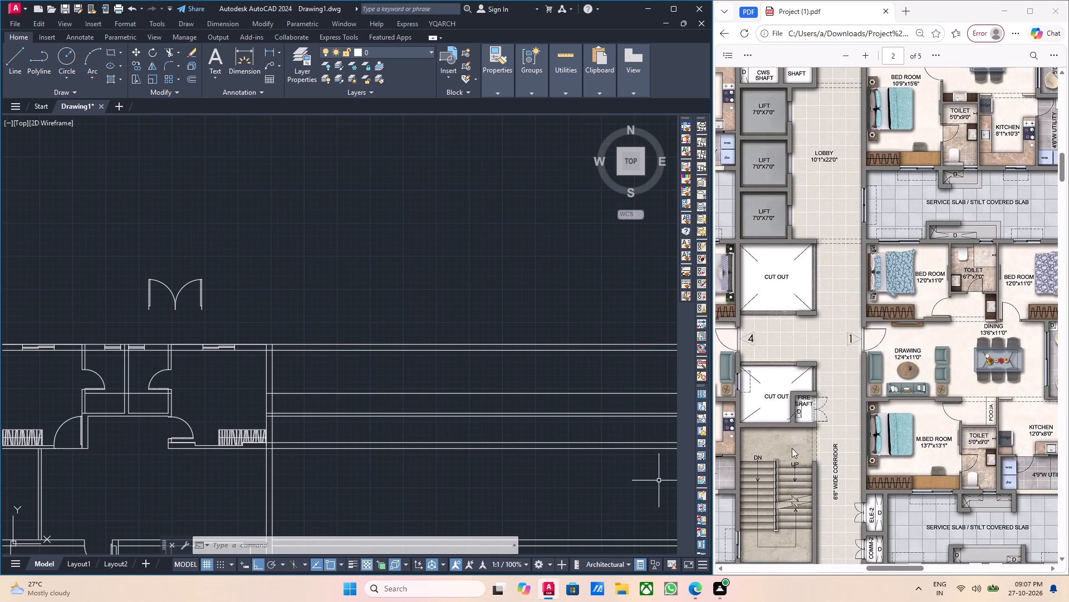
scroll(792, 448, up, 12)
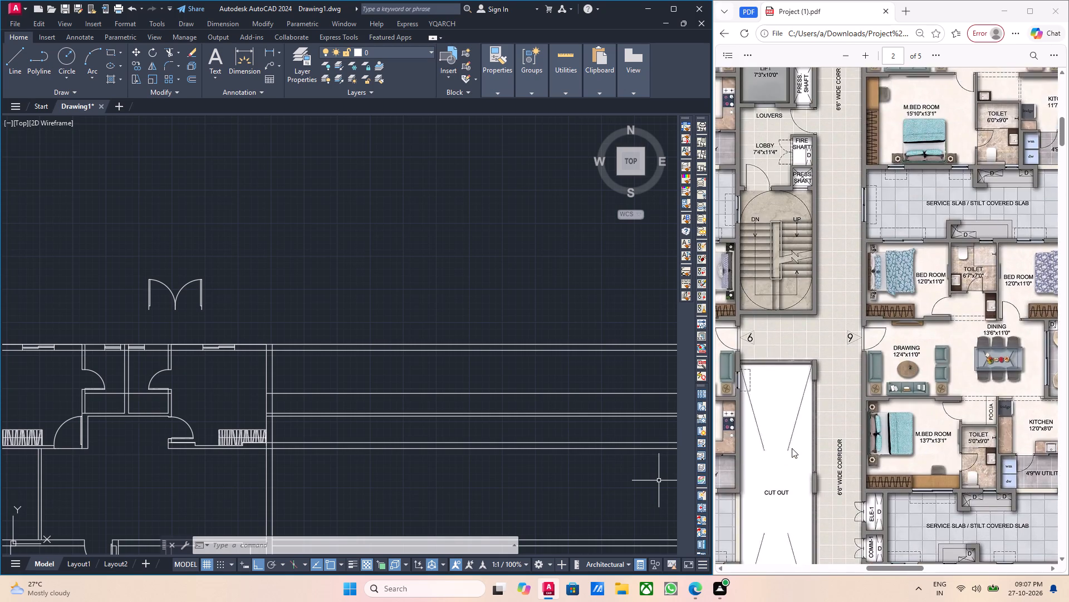
scroll(792, 448, up, 5)
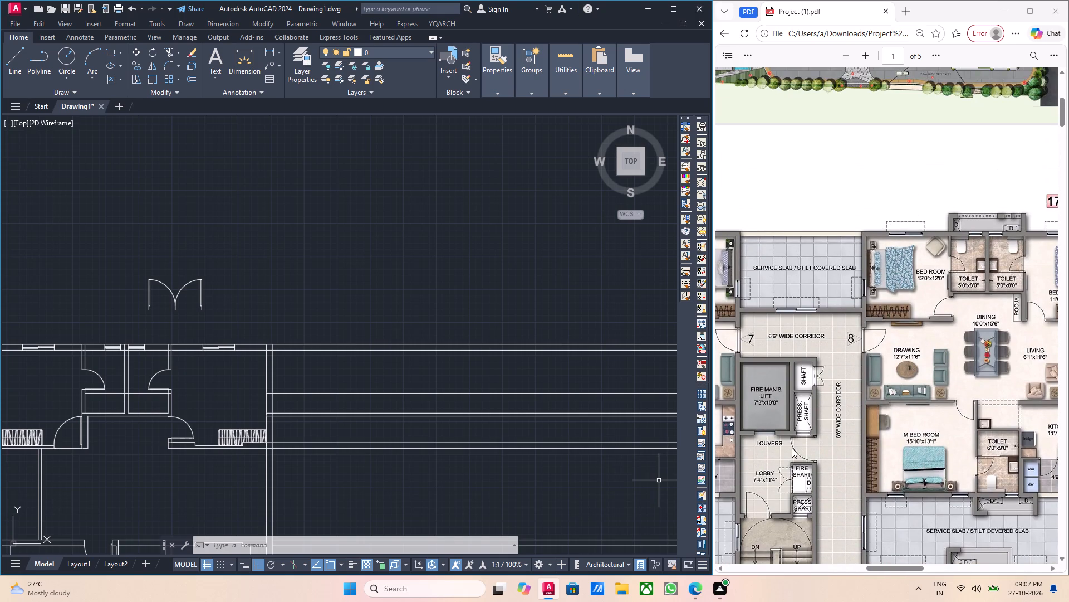
Offset the outer vertical ray of the apartment's east wall 18' to the east.
scroll(266, 378, up, 2)
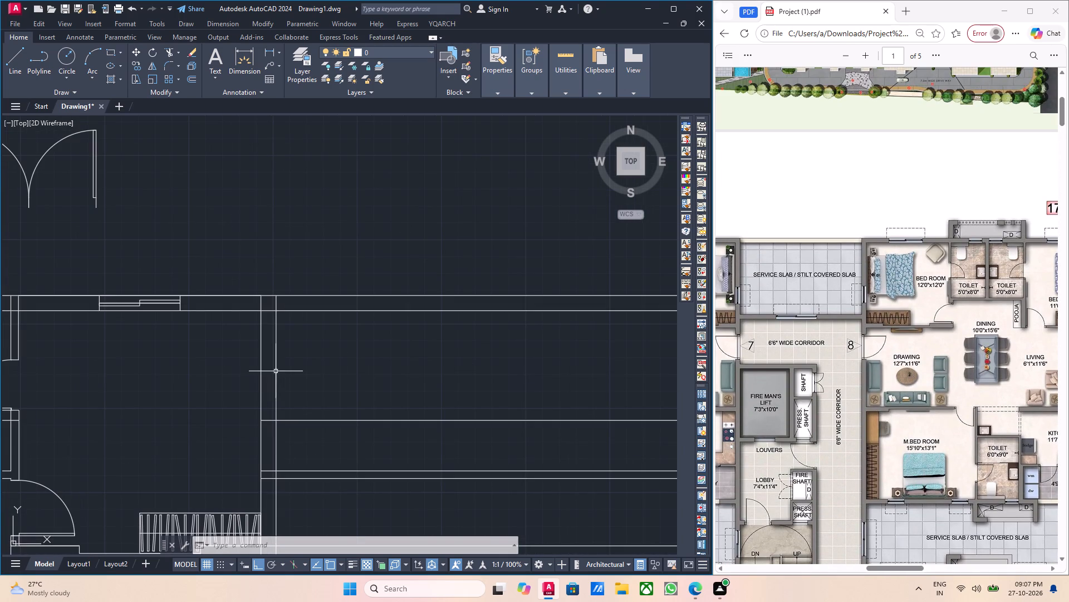
click(285, 369)
click(273, 363)
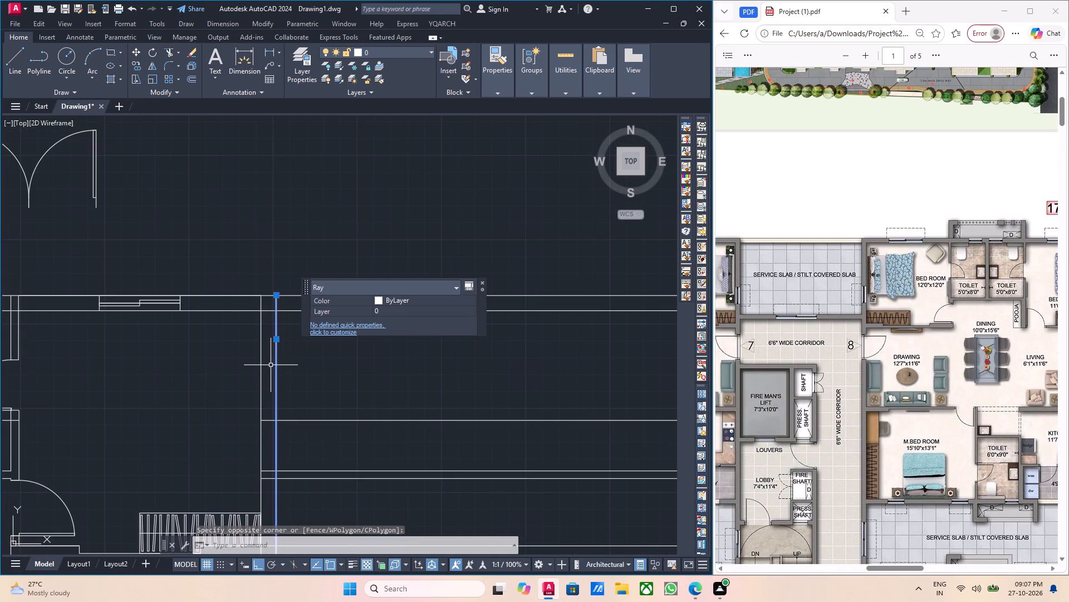
key(o)
key(Return)
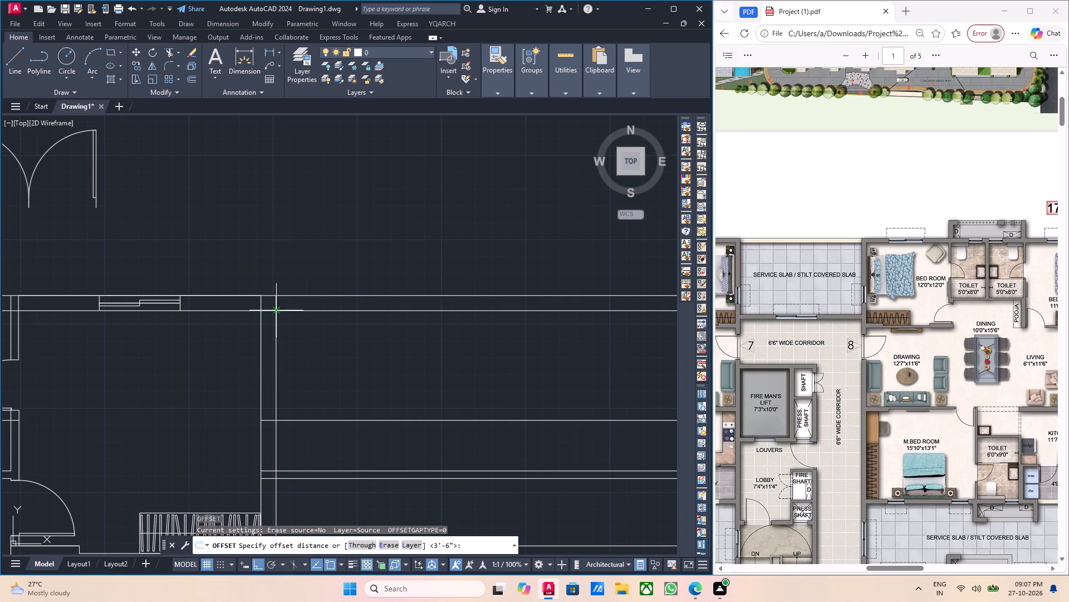
click(273, 298)
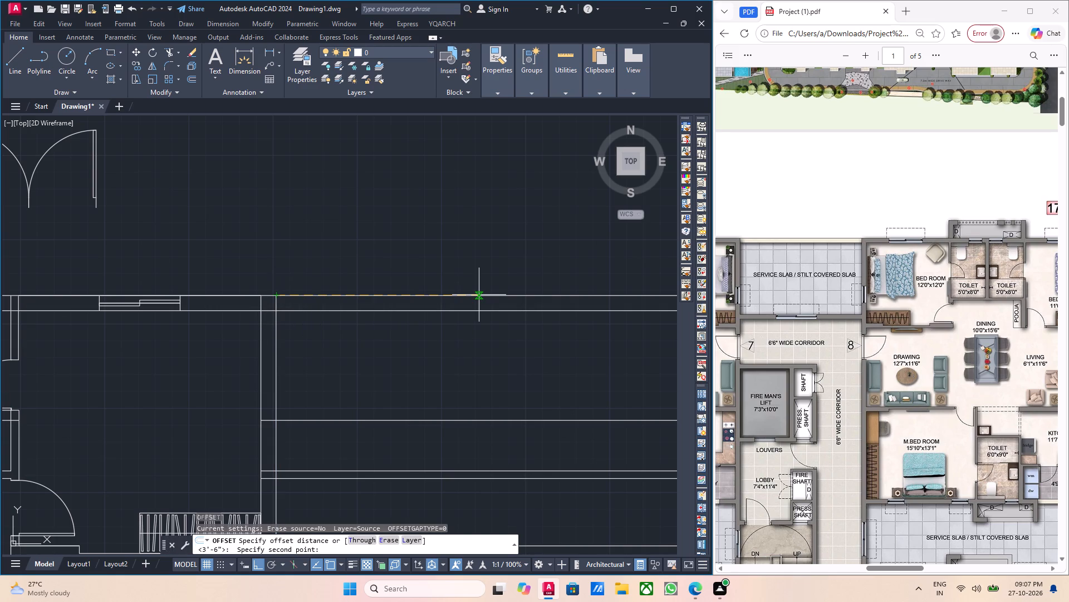
text(18')
key(Return)
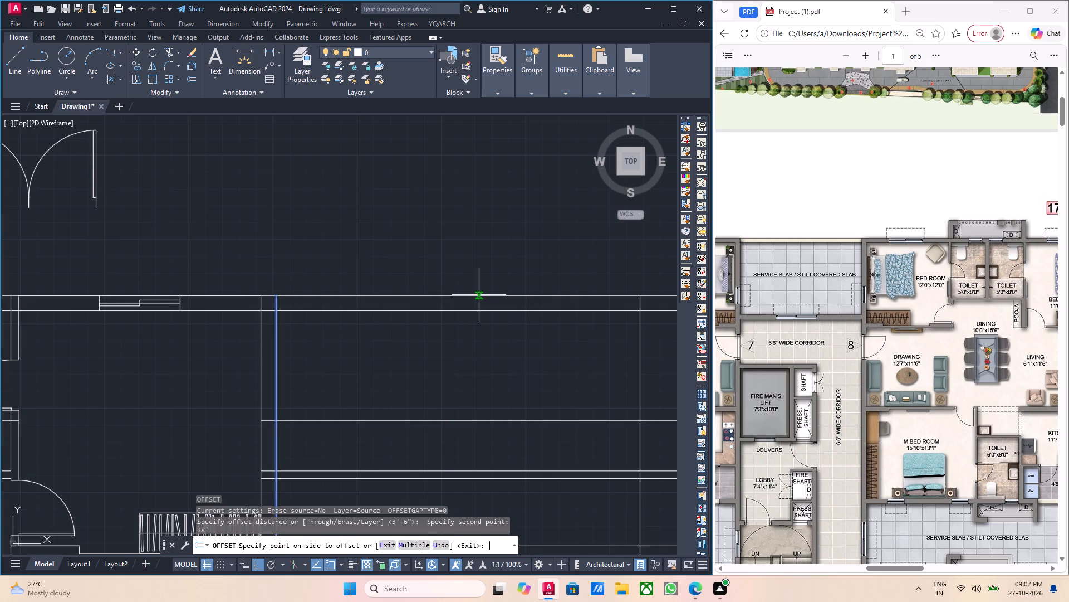
click(451, 258)
scroll(451, 261, down, 2)
middle_drag(477, 326, 385, 322)
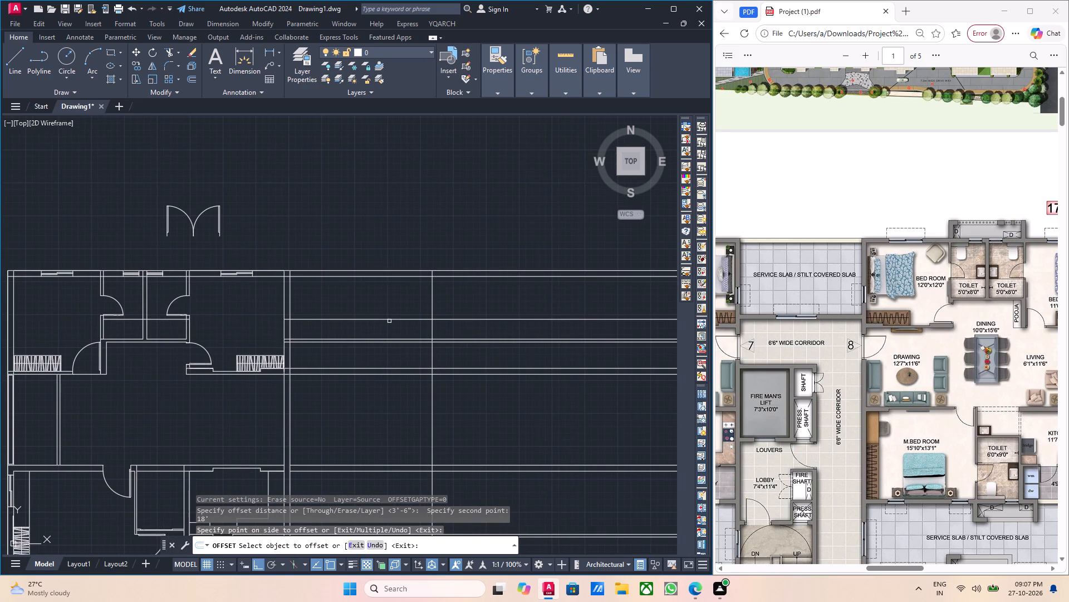
key(Escape)
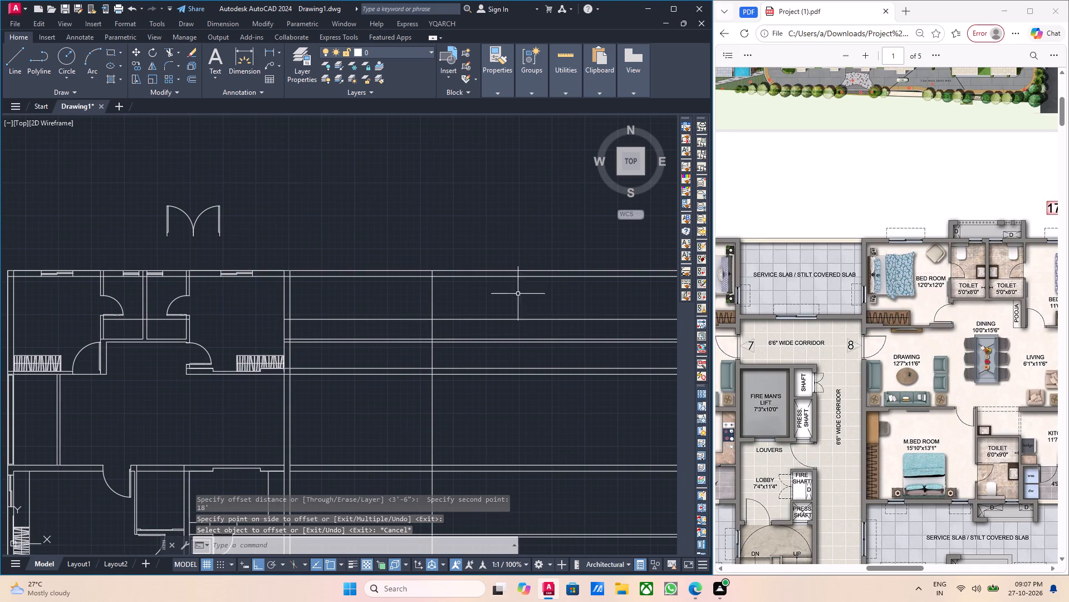
Offset the new vertical ray 9" to the east to form the second face of the far wall.
scroll(467, 302, up, 2)
middle_drag(401, 313, 407, 319)
click(403, 309)
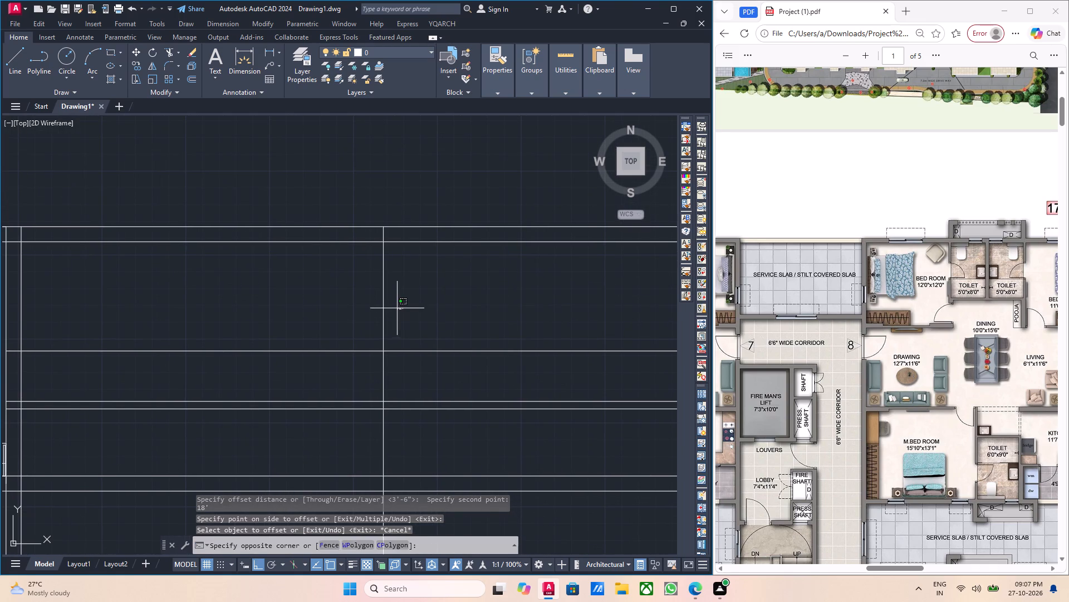
click(380, 308)
key(o)
key(Return)
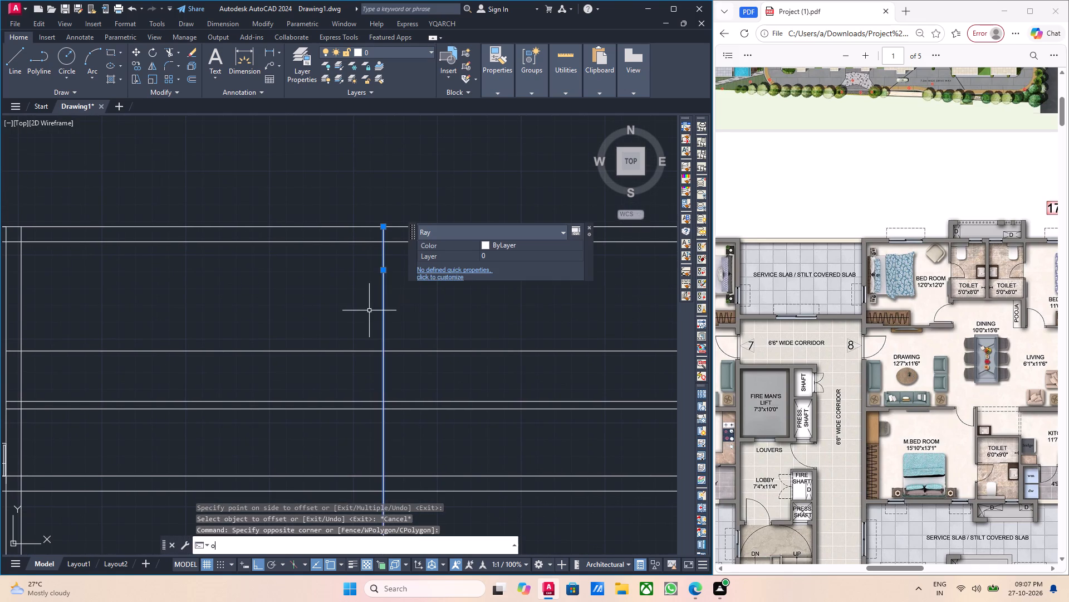
click(384, 227)
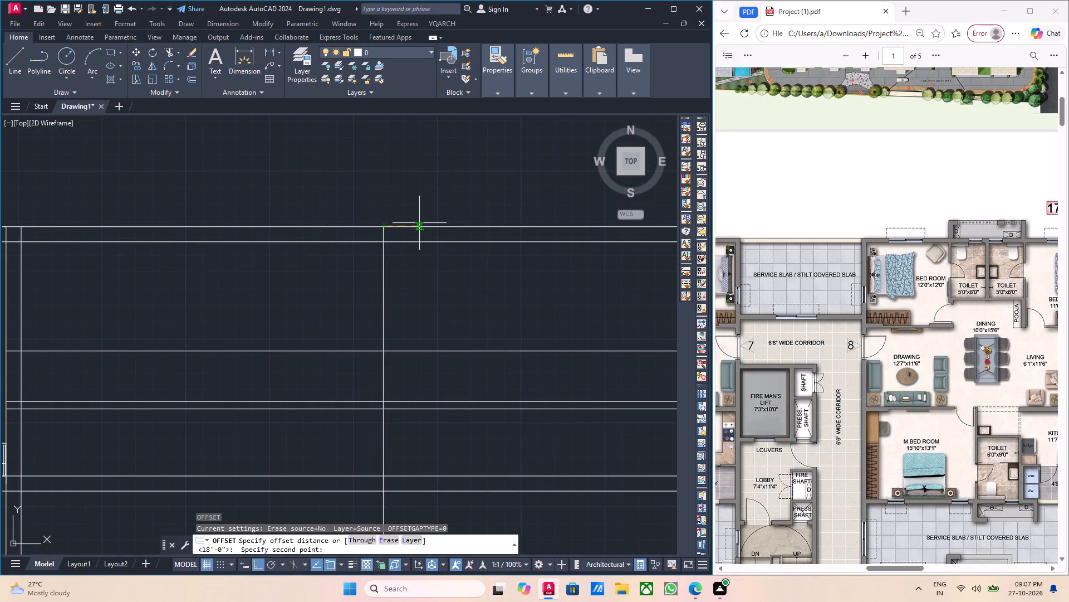
key(9)
key(Return)
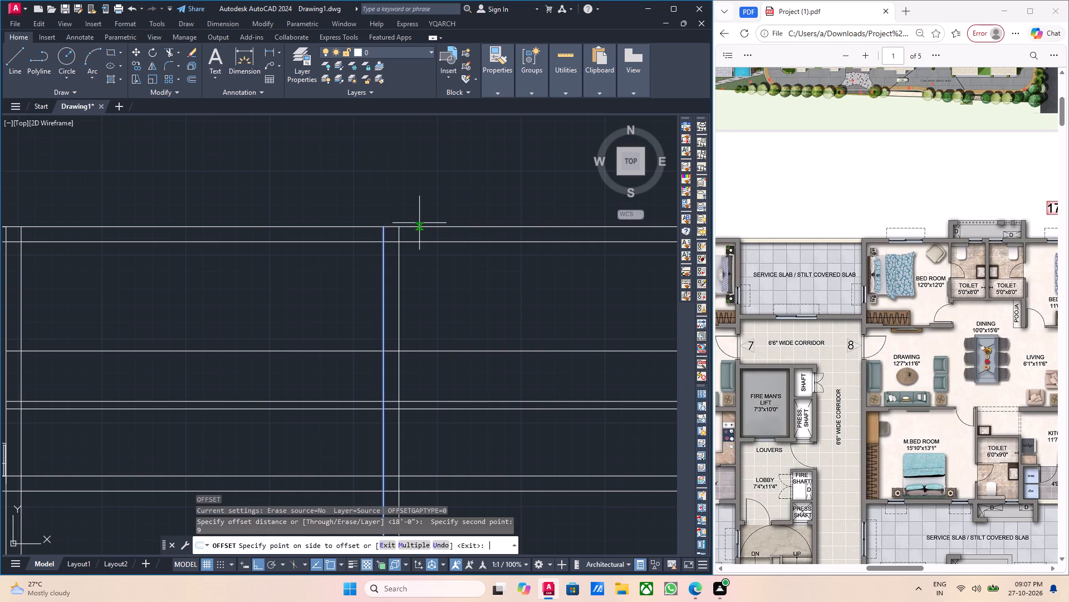
click(419, 197)
scroll(421, 196, down, 3)
middle_drag(400, 269, 436, 279)
middle_drag(431, 280, 433, 319)
scroll(433, 319, up, 1)
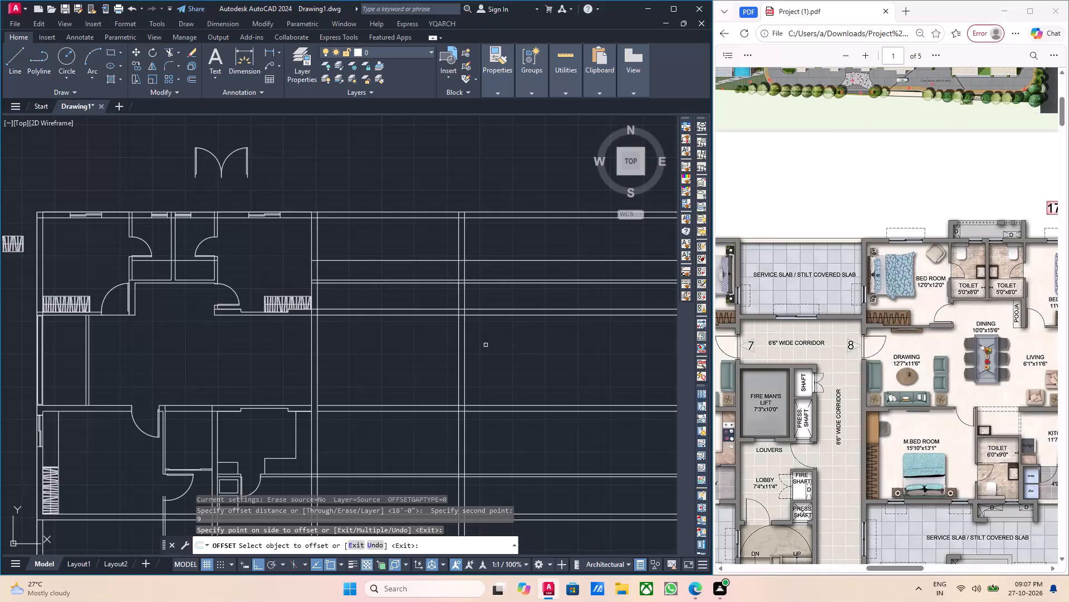
key(Escape)
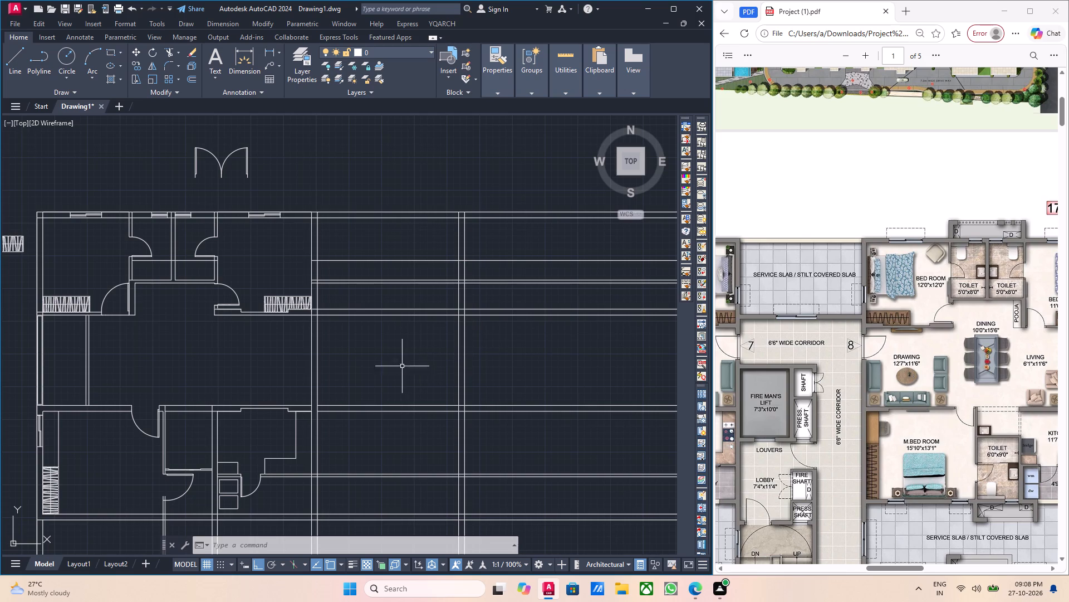
Trim the horizontal rays below the north wall lines between the apartment's east wall and the new vertical wall.
middle_drag(389, 350, 385, 416)
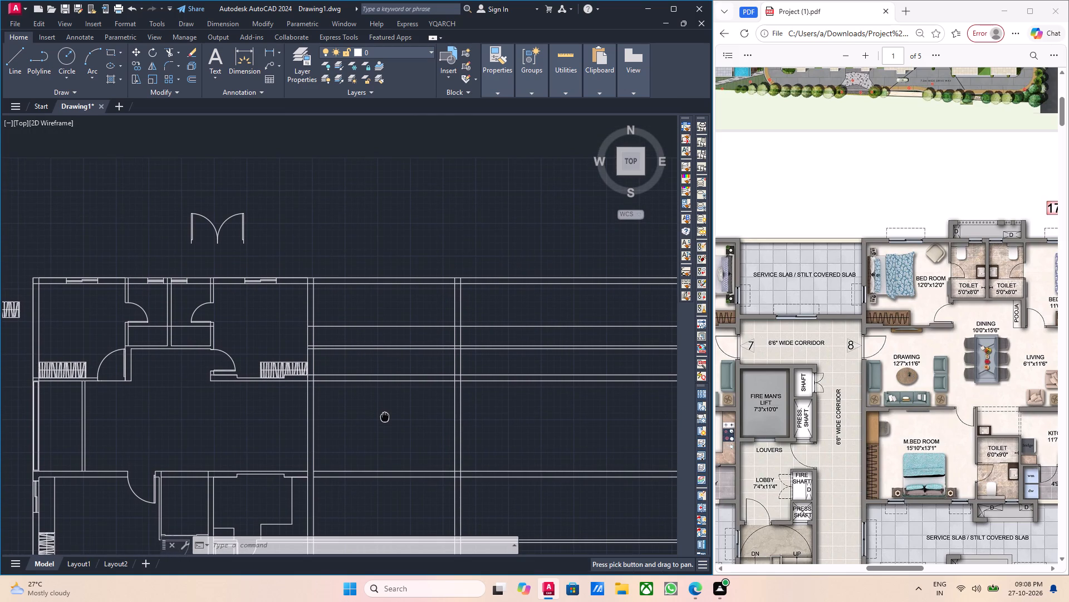
middle_drag(384, 379, 385, 419)
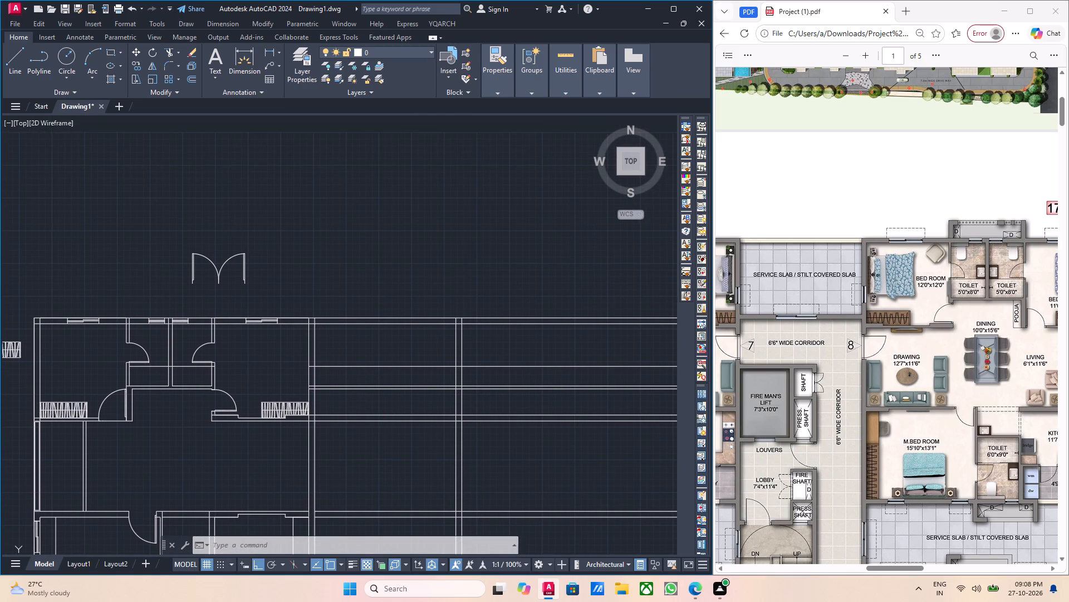
middle_drag(385, 396, 376, 460)
scroll(377, 460, up, 2)
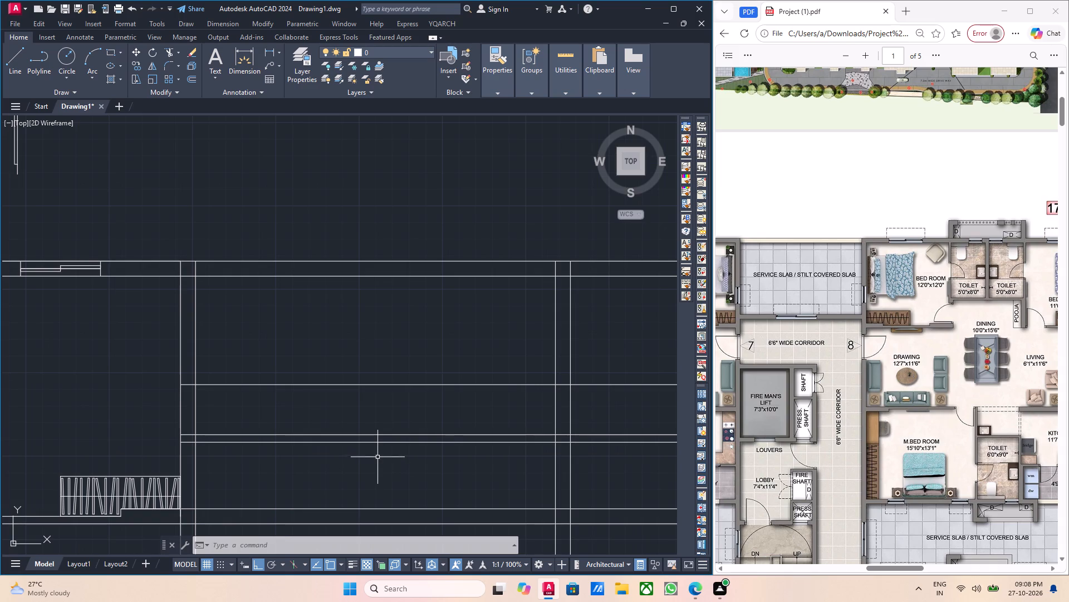
key(t)
key(r)
key(Return)
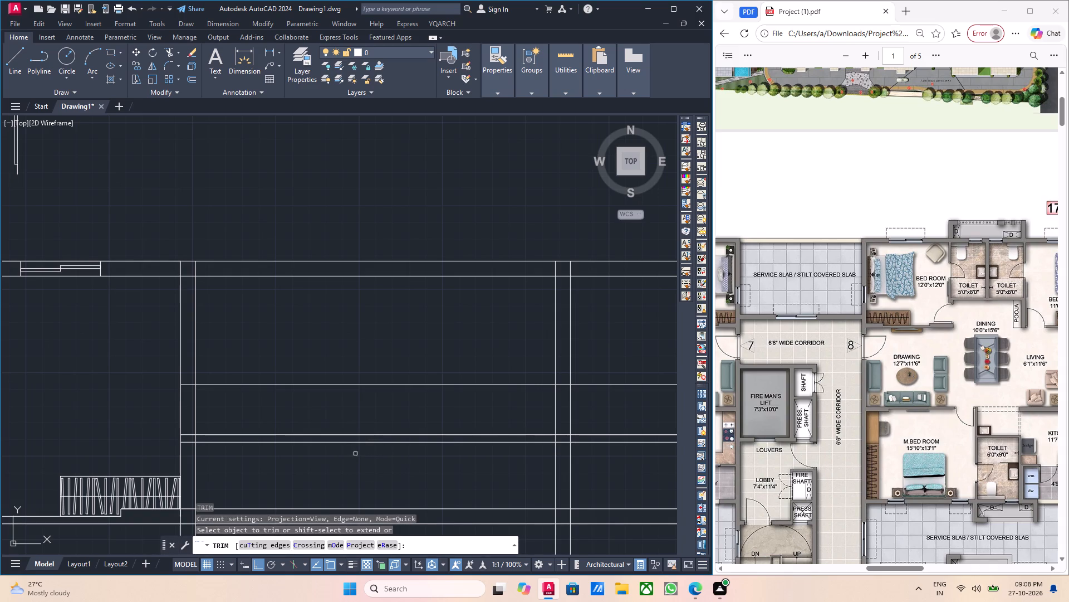
click(448, 479)
click(380, 375)
scroll(392, 381, down, 2)
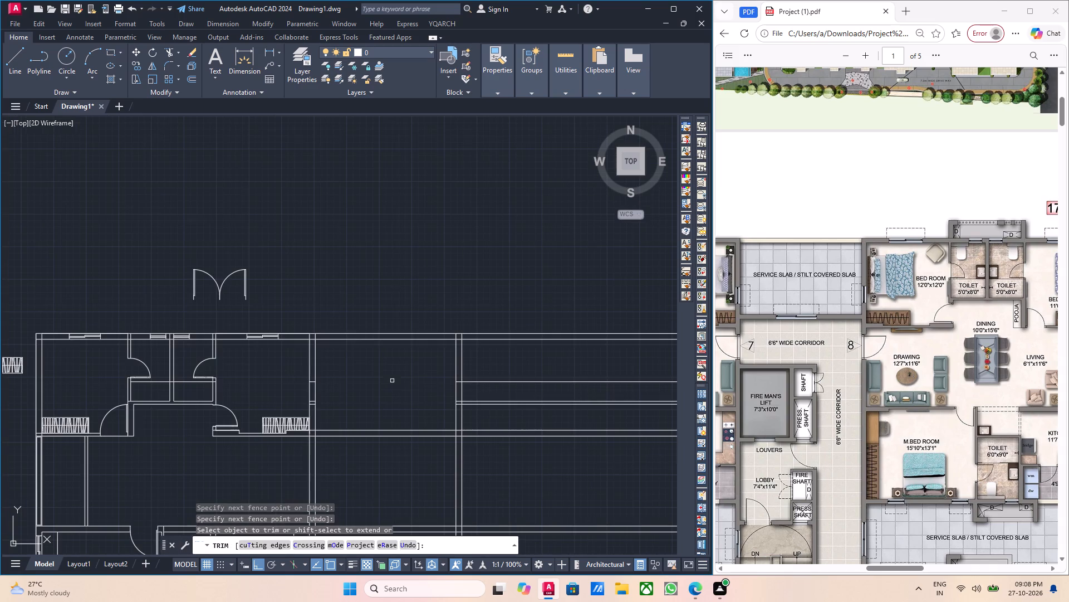
click(402, 453)
click(386, 428)
scroll(392, 433, down, 2)
middle_drag(380, 455, 342, 391)
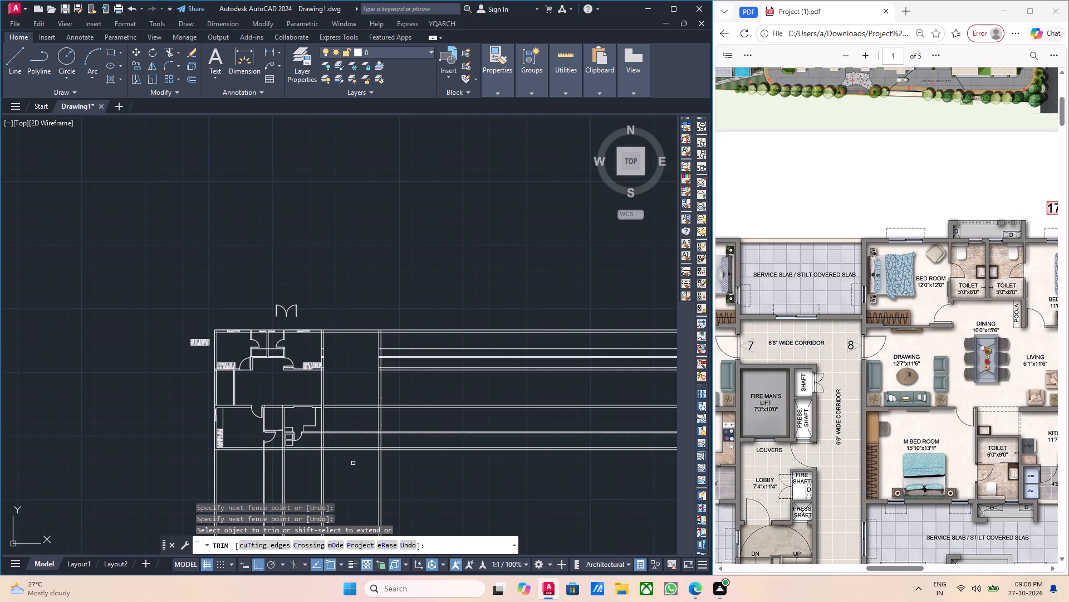
click(353, 460)
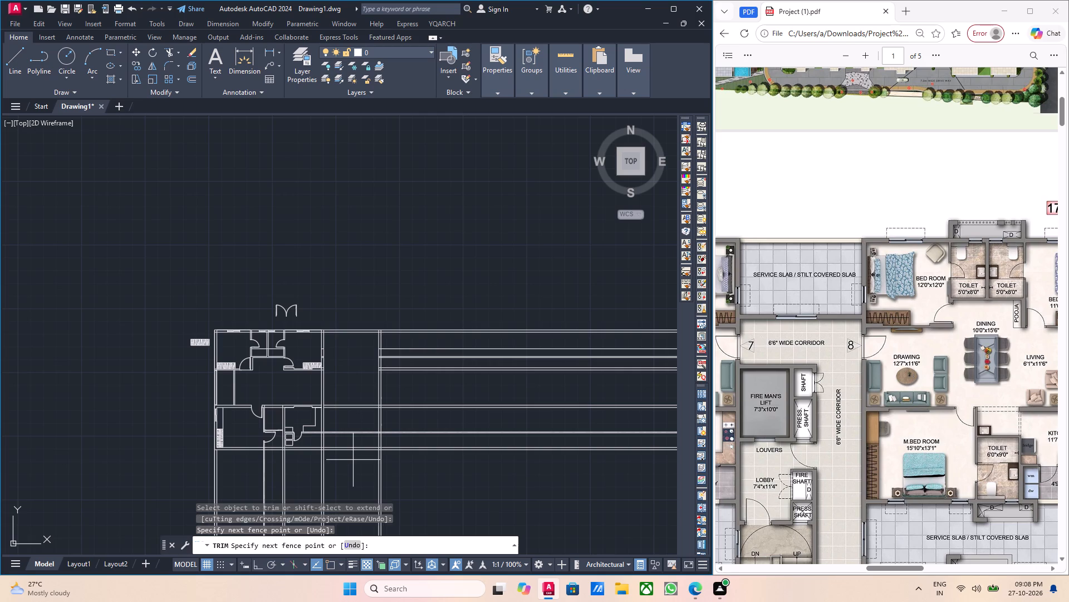
click(342, 396)
middle_drag(374, 431, 351, 515)
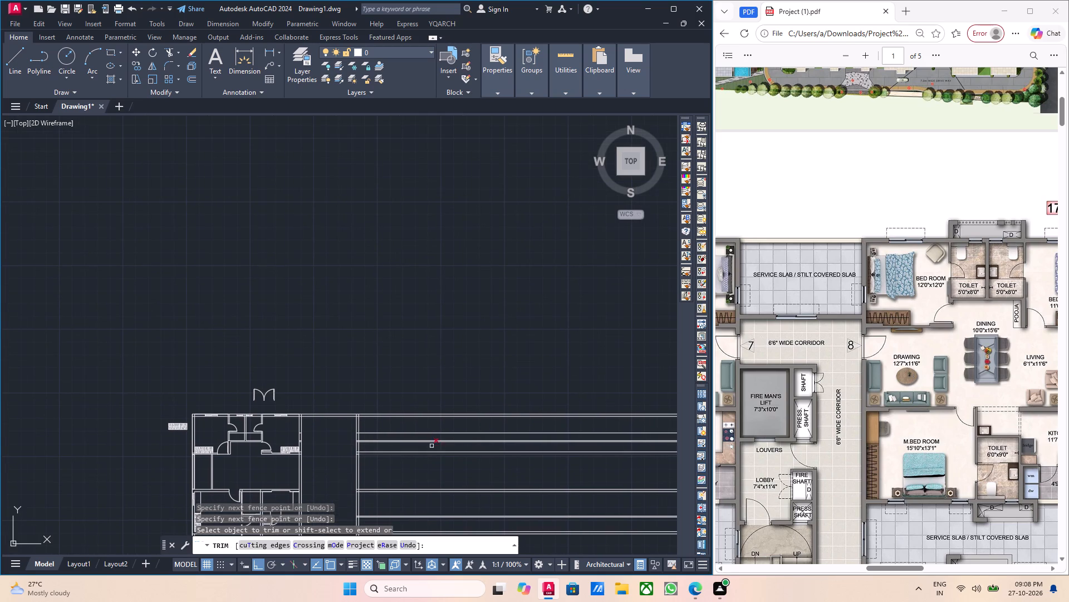
key(Escape)
Erase the leftover horizontal rays east of the new vertical wall, keeping the two north wall lines.
middle_drag(439, 440, 220, 370)
scroll(194, 357, up, 2)
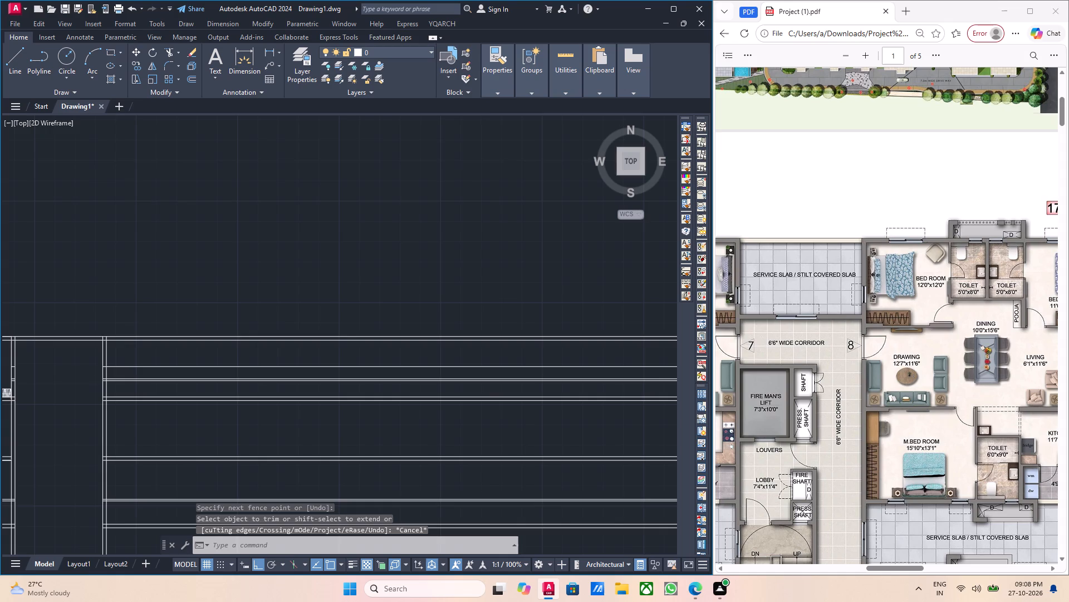
click(194, 358)
scroll(200, 406, down, 2)
middle_drag(303, 471, 290, 457)
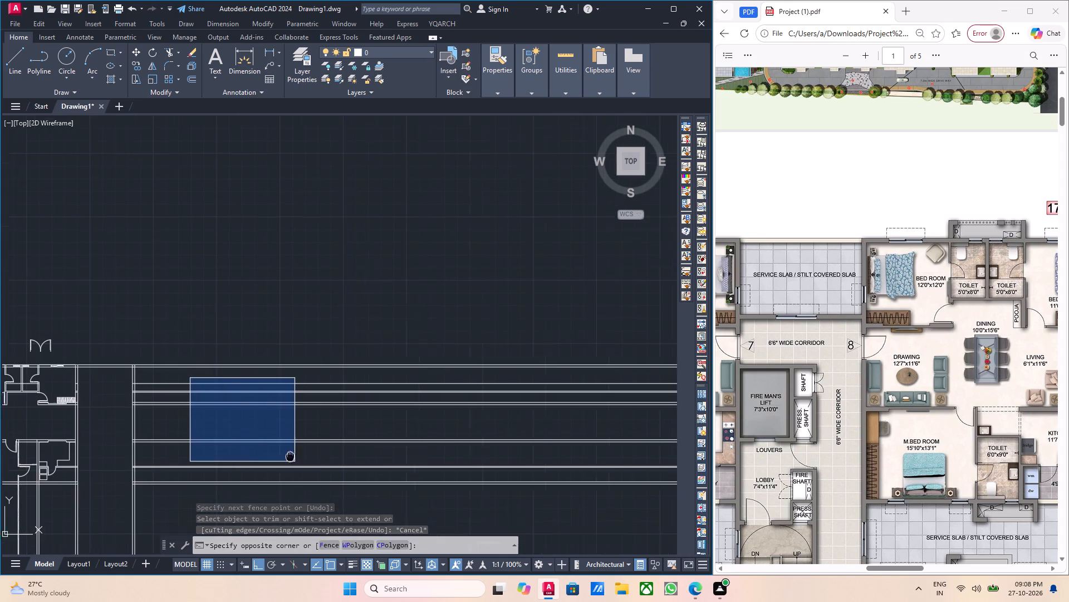
middle_drag(290, 457, 247, 414)
click(291, 448)
drag(291, 445, 286, 435)
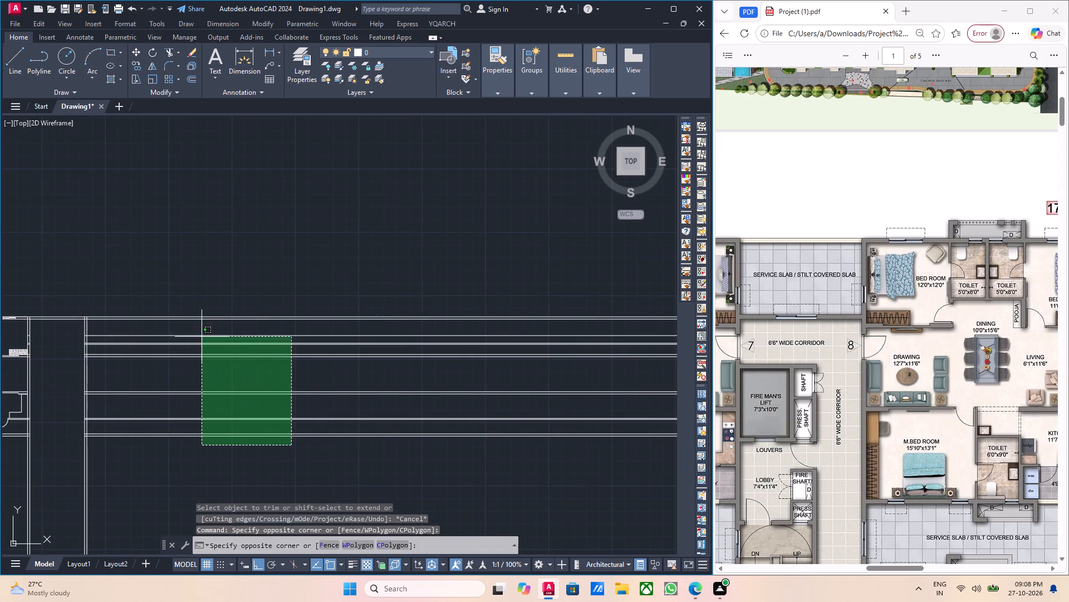
click(198, 332)
key(Delete)
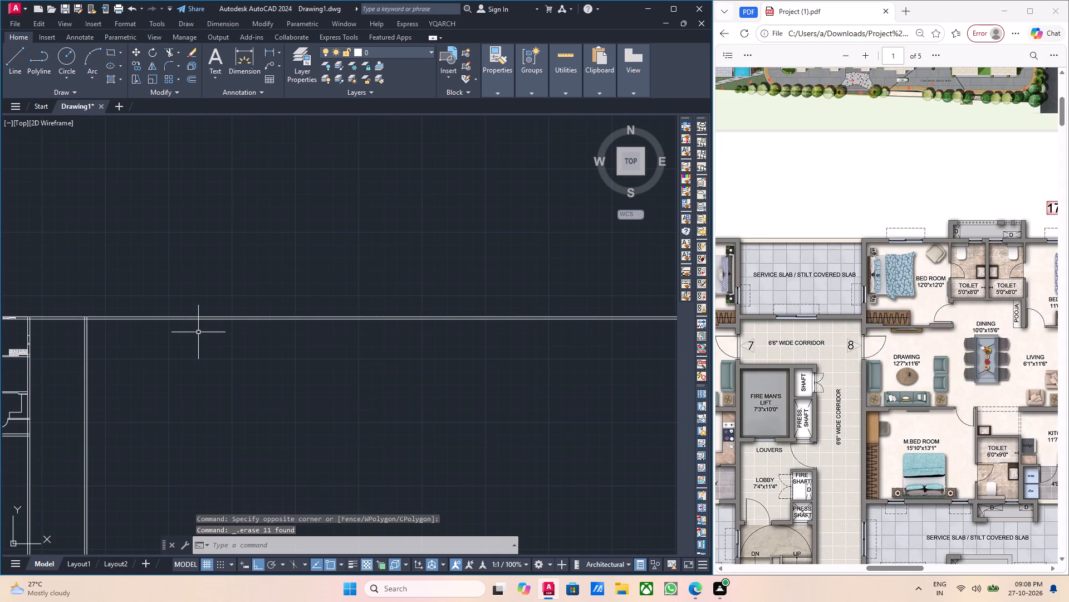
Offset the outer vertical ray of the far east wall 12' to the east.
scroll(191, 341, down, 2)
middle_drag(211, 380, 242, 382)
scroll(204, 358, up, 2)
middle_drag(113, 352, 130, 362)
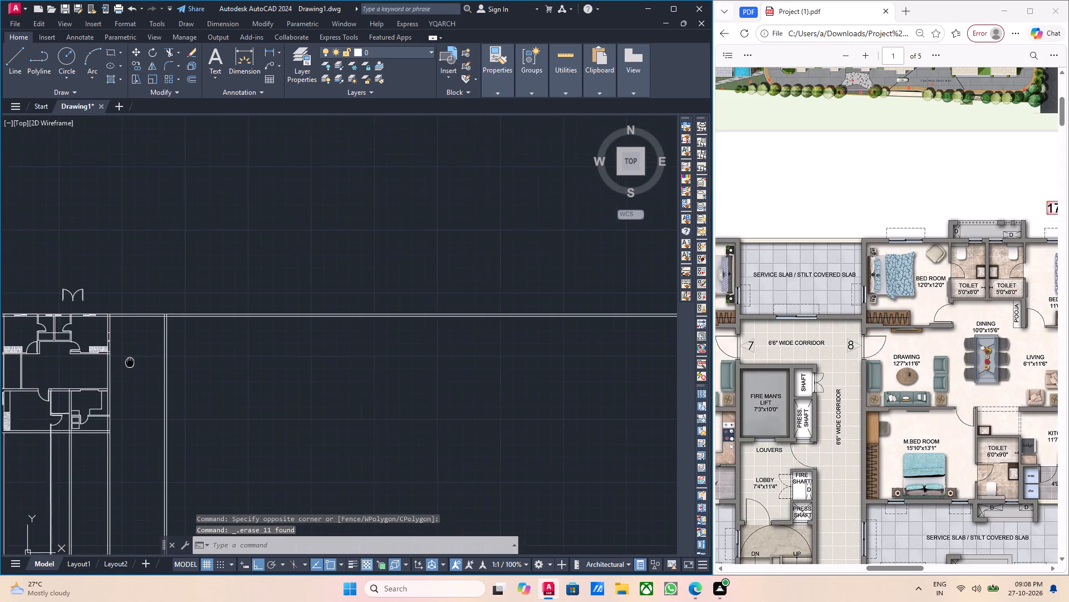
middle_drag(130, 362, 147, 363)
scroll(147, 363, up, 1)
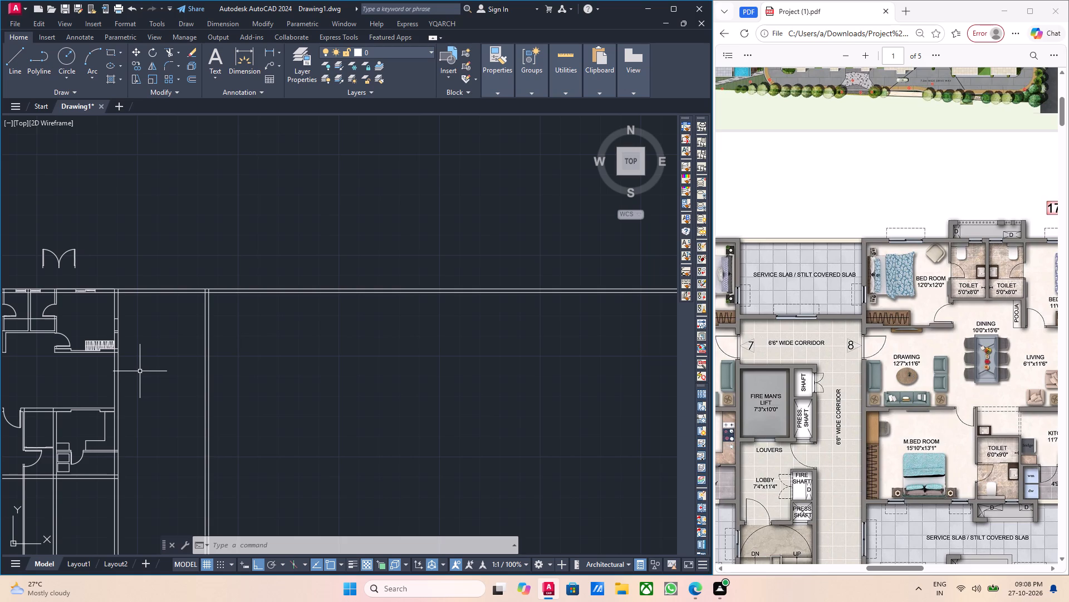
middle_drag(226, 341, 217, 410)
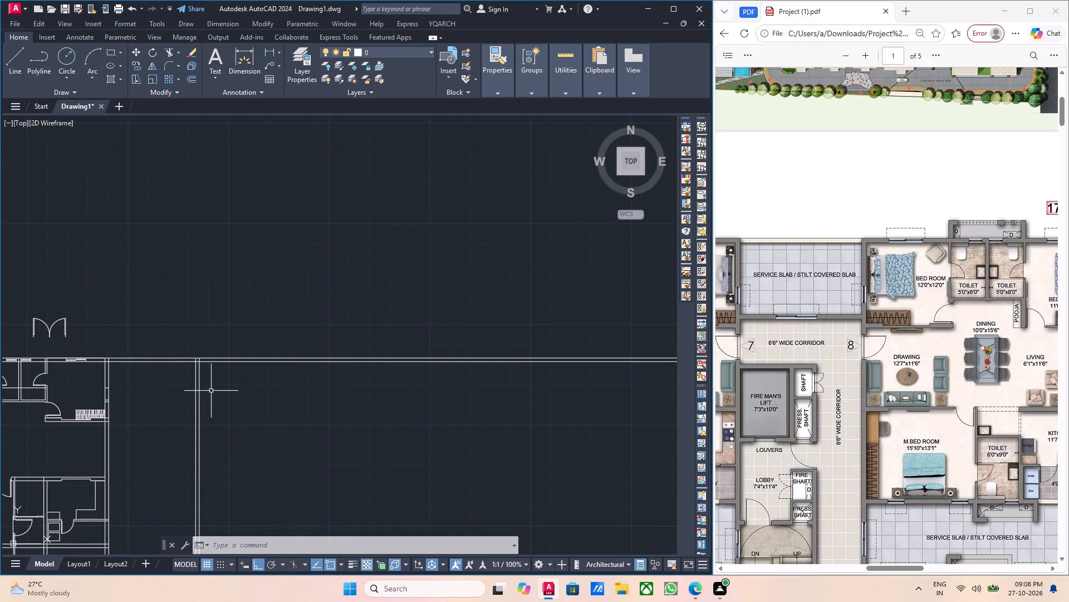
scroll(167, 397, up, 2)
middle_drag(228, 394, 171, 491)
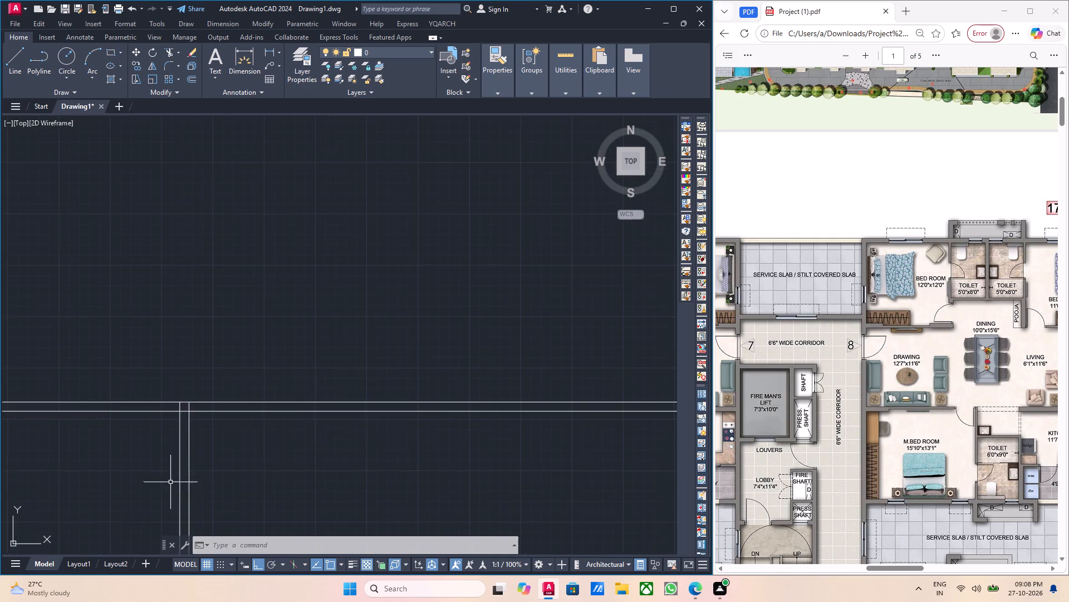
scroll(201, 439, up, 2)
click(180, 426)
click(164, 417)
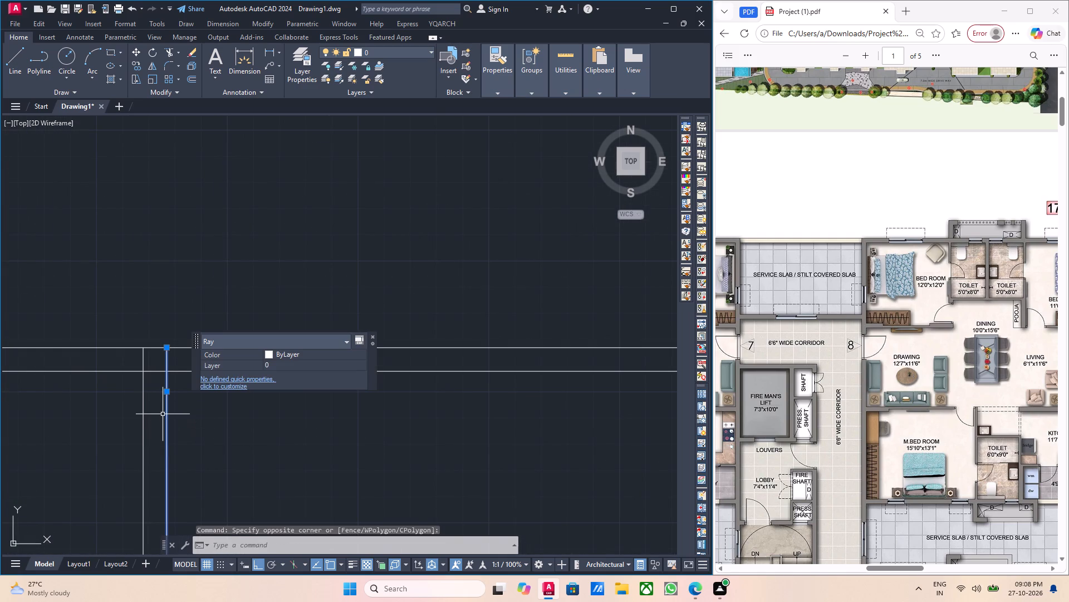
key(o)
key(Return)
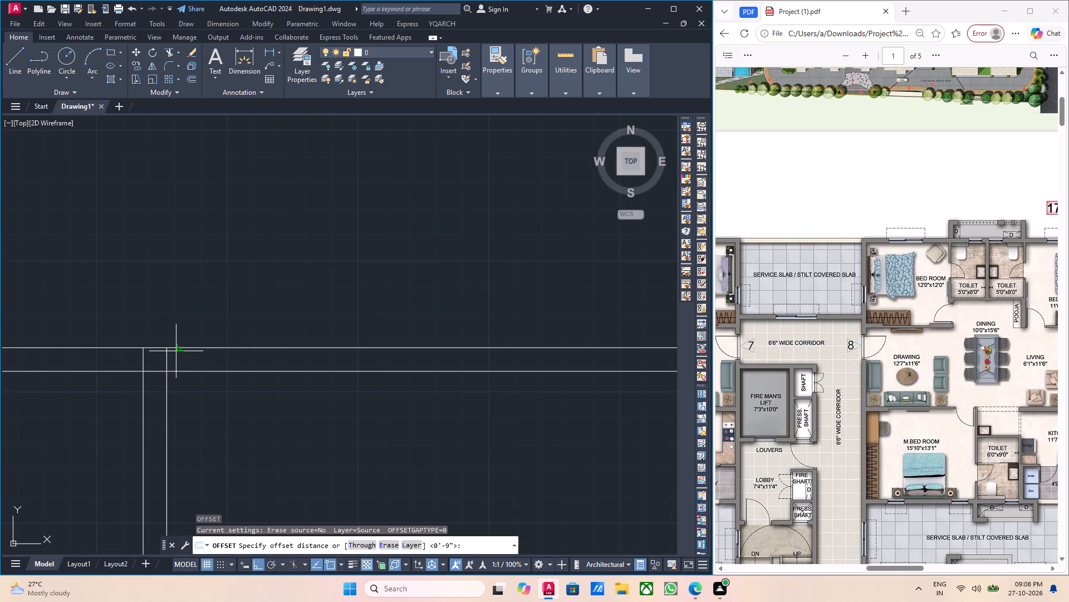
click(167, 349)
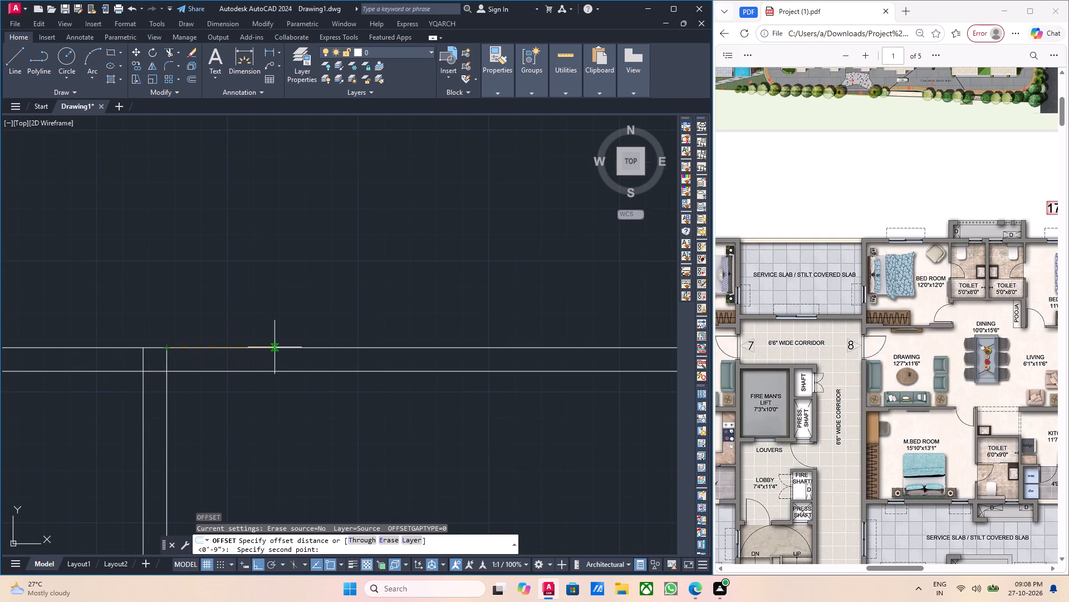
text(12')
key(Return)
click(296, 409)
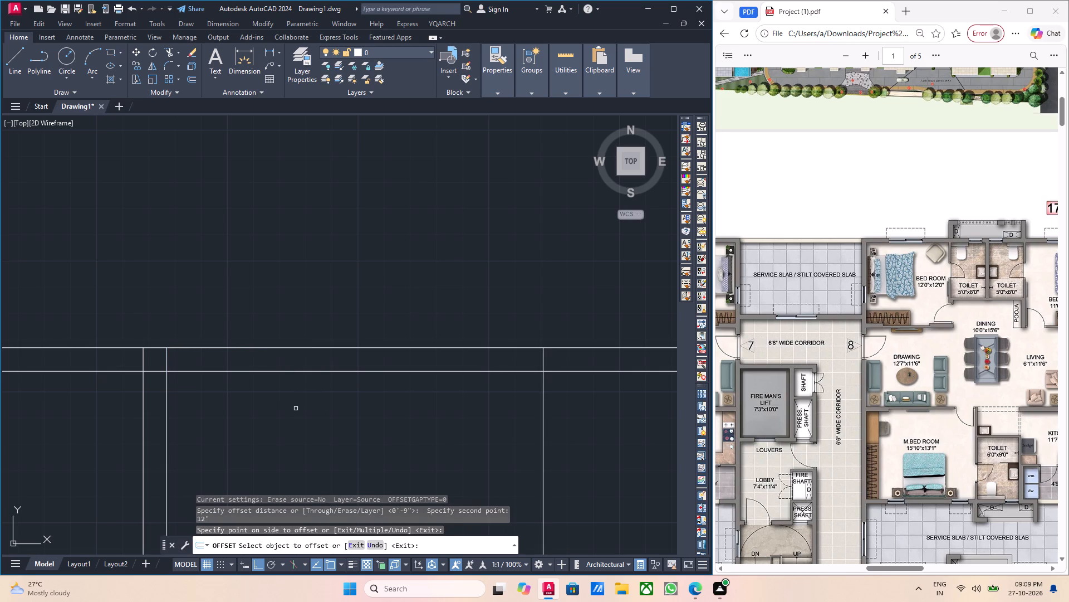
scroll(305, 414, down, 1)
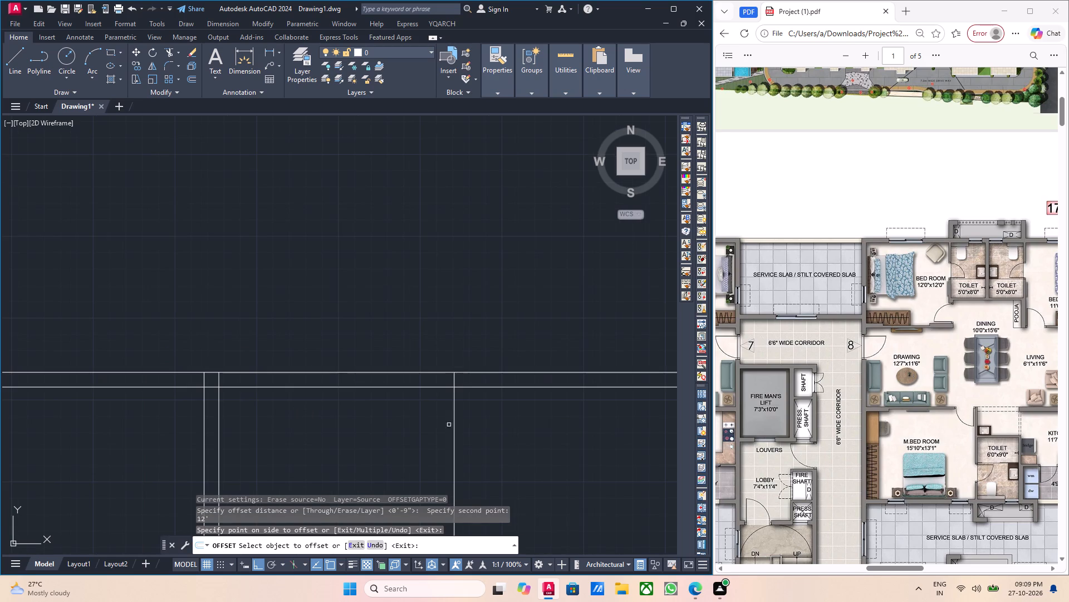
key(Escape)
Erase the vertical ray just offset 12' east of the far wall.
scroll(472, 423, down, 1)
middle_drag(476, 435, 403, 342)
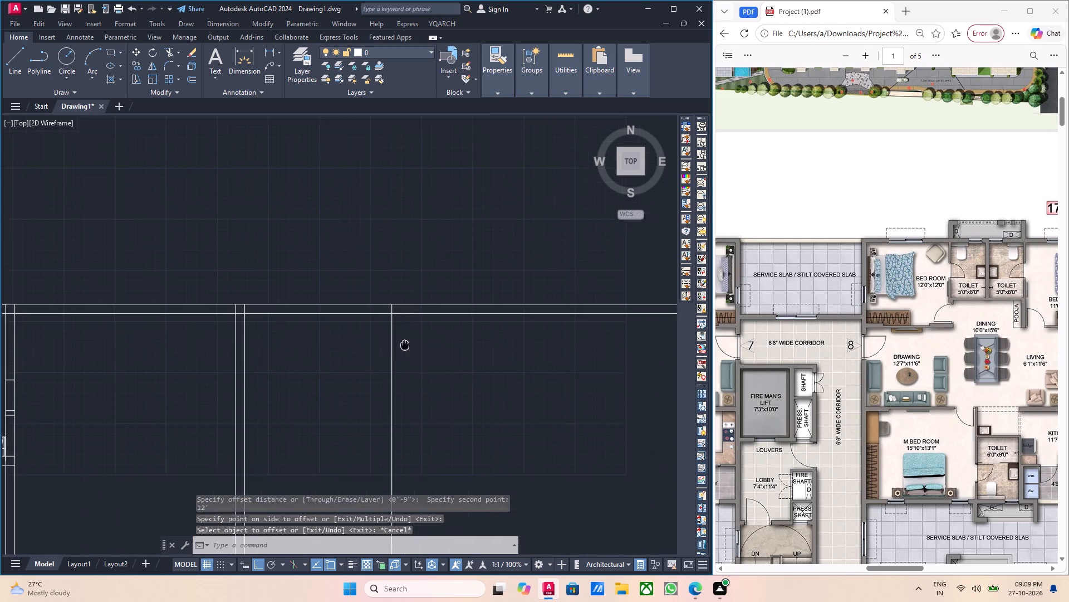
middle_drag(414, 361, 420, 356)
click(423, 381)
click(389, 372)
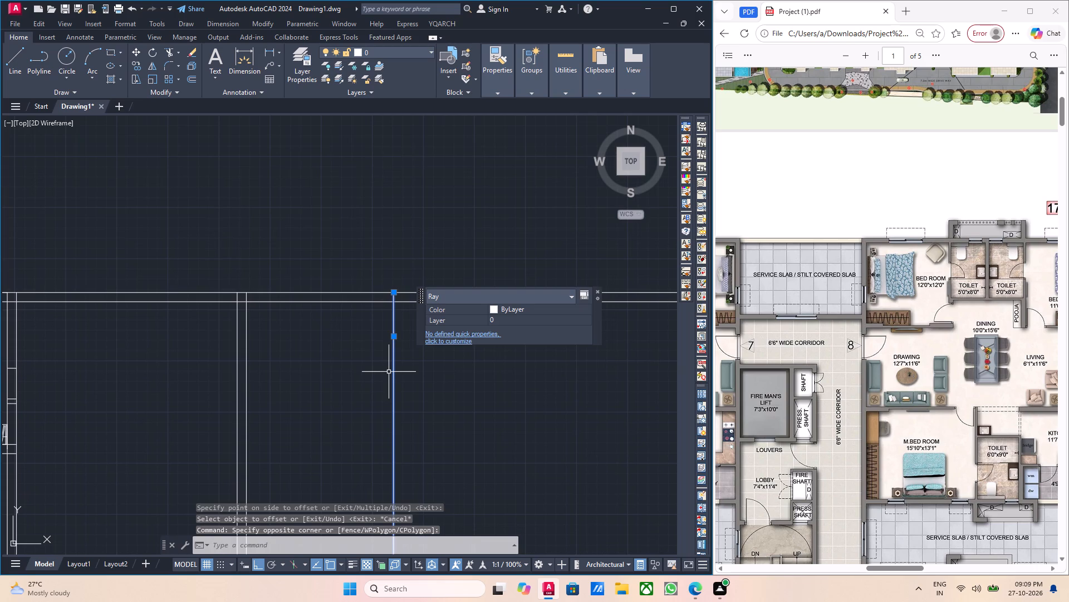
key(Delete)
Trim away all the flat's vertical rays that run below its south wall, keeping the two far east wall rays.
scroll(465, 363, down, 3)
middle_drag(377, 369, 398, 372)
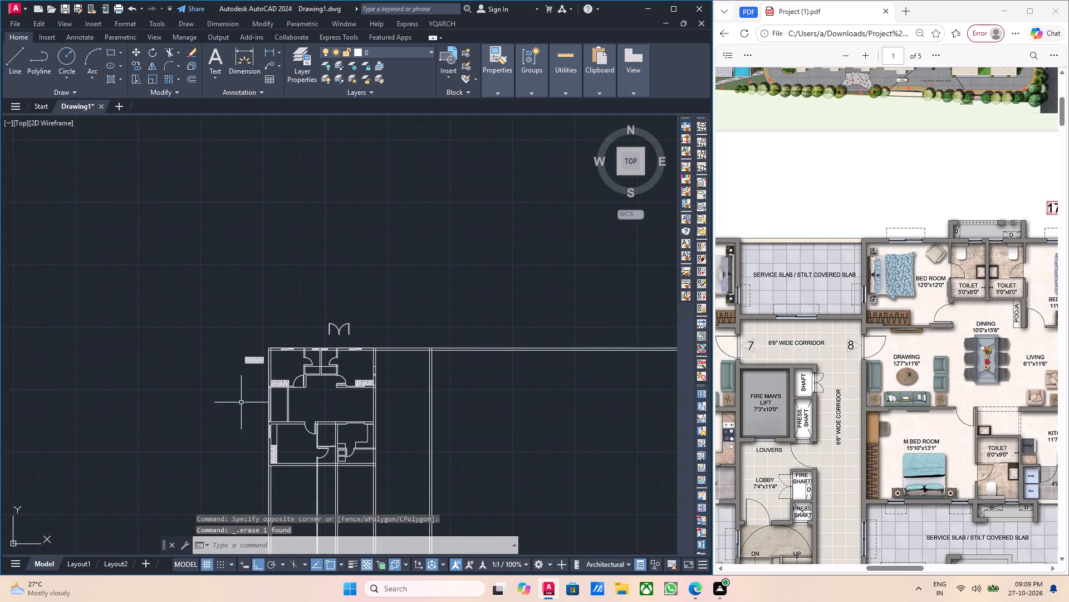
scroll(241, 402, up, 2)
middle_click(327, 417)
middle_drag(440, 411, 410, 385)
scroll(431, 400, down, 2)
middle_drag(456, 415, 422, 364)
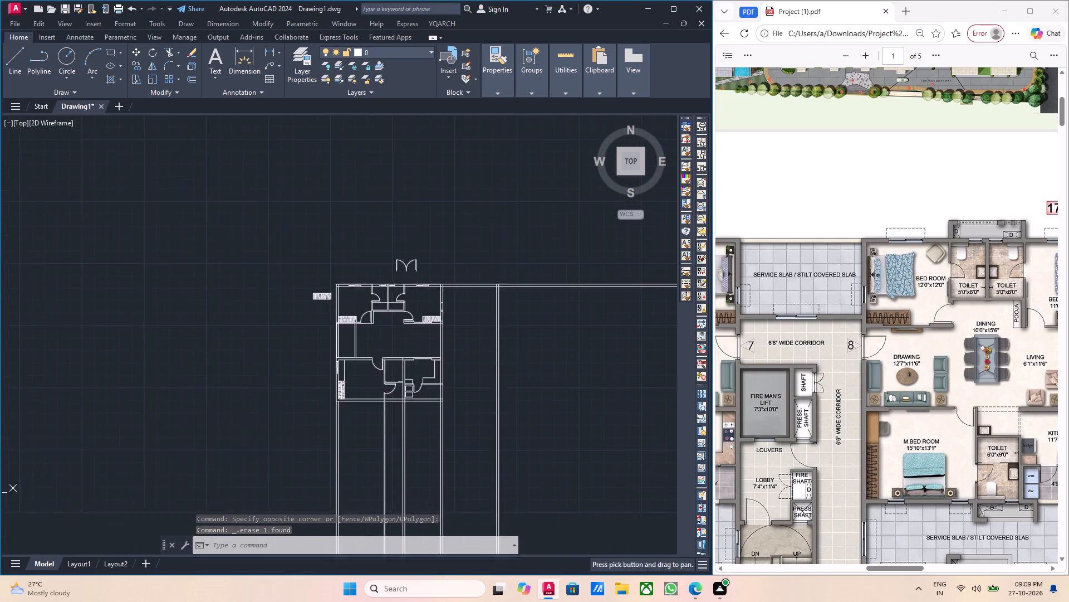
scroll(424, 372, up, 2)
middle_drag(416, 411, 401, 375)
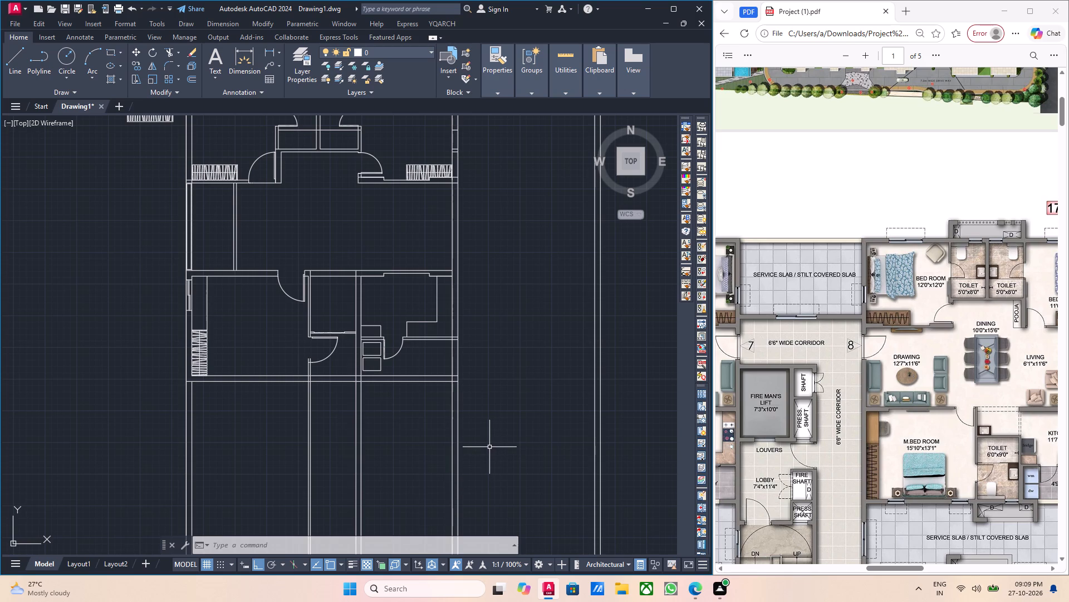
text(tr)
key(Return)
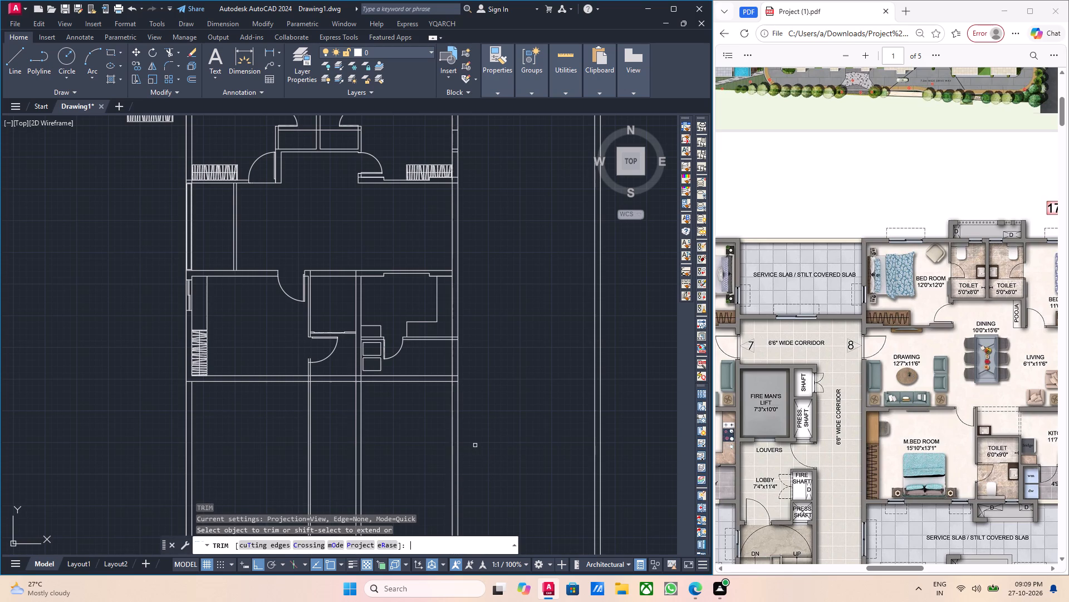
click(475, 445)
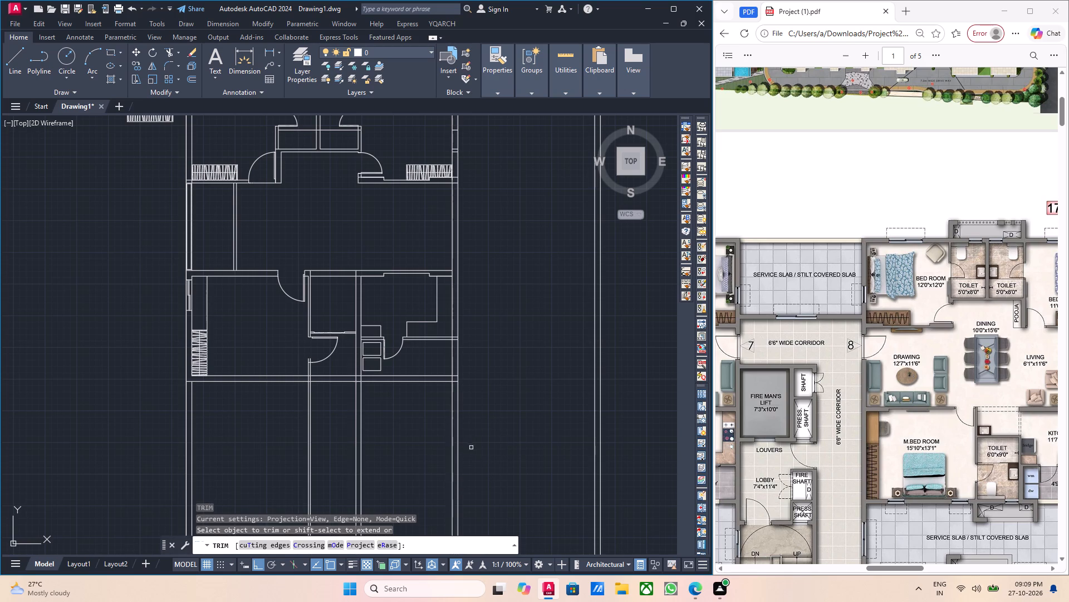
click(472, 449)
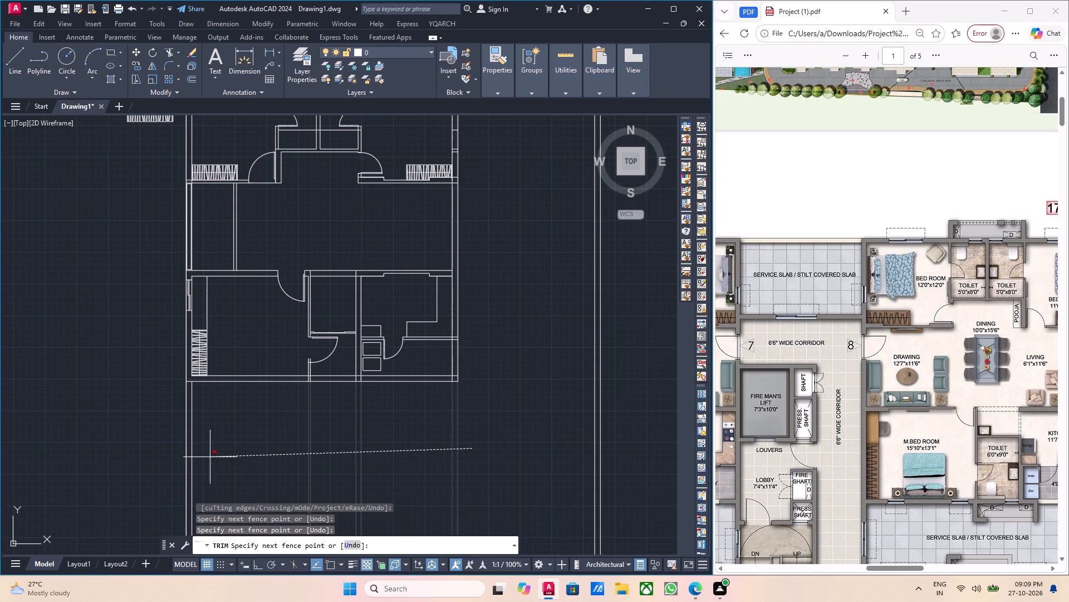
click(168, 458)
scroll(279, 453, down, 2)
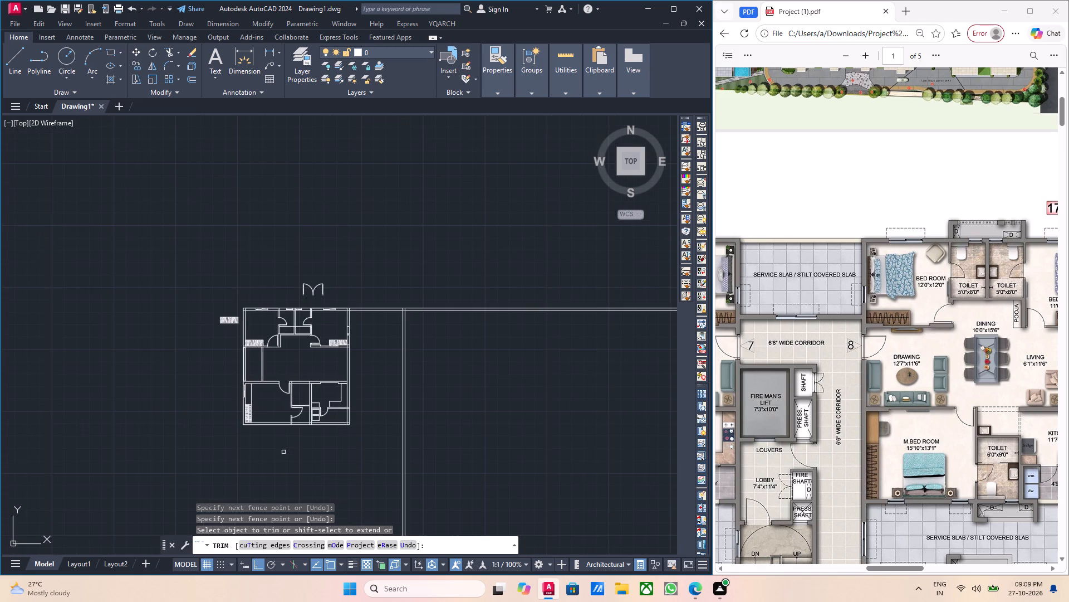
key(Escape)
Select all of the finished flat's walls, doors and fixtures below the north wall lines.
middle_drag(350, 440, 354, 474)
scroll(351, 444, up, 1)
scroll(354, 465, down, 1)
scroll(362, 353, up, 1)
middle_drag(368, 362, 377, 396)
scroll(375, 389, up, 1)
scroll(327, 373, up, 2)
scroll(327, 373, down, 2)
middle_drag(339, 427, 292, 349)
scroll(280, 367, down, 2)
drag(297, 454, 295, 447)
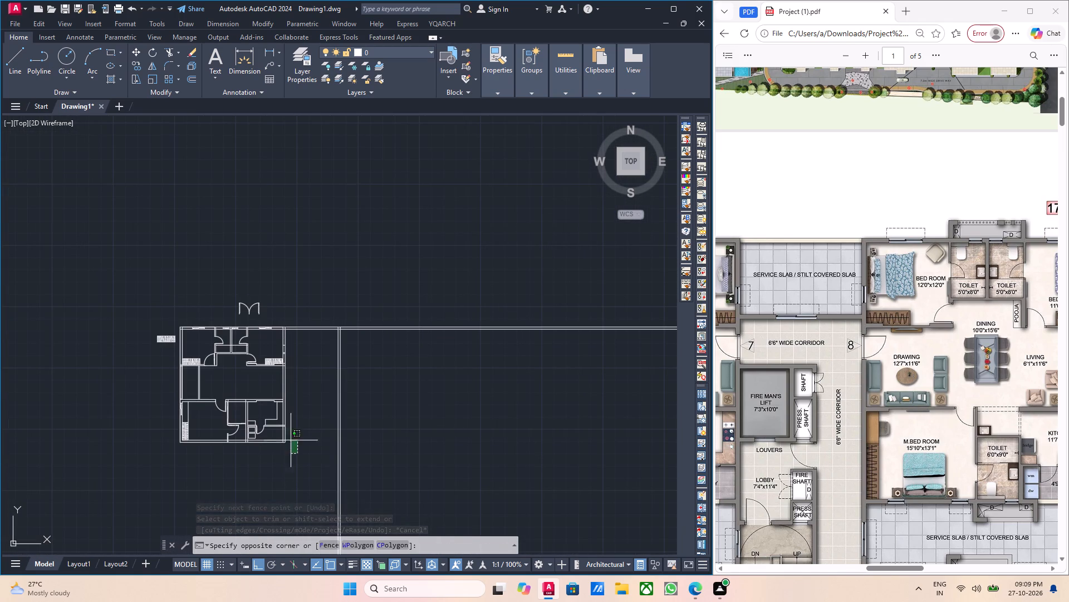
scroll(184, 364, up, 2)
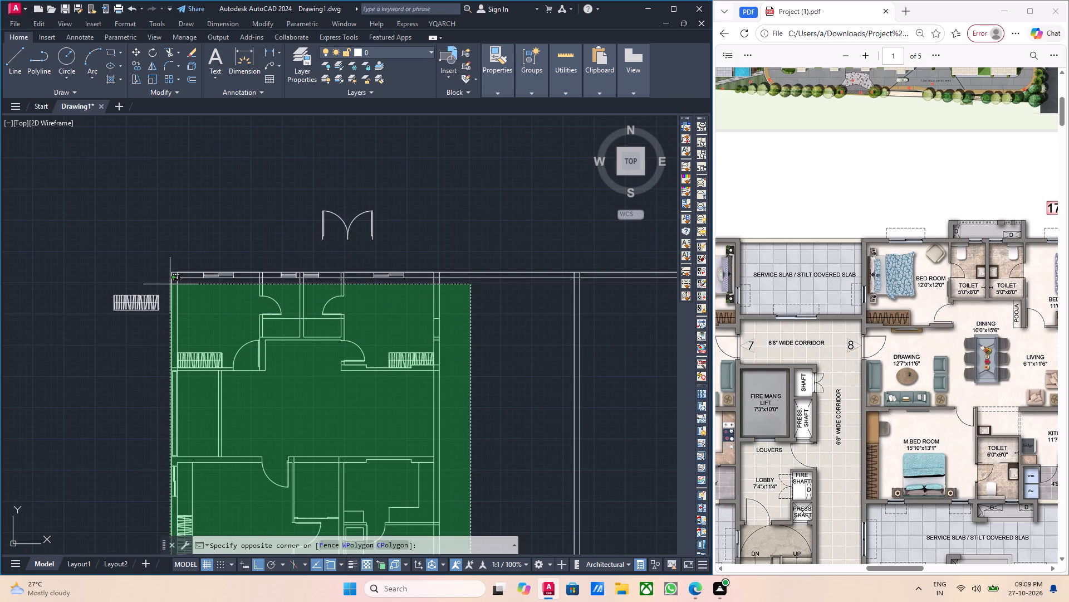
click(170, 284)
Add all parts of the northwest bedroom's sliding window in the north wall to the selection.
scroll(204, 281, up, 3)
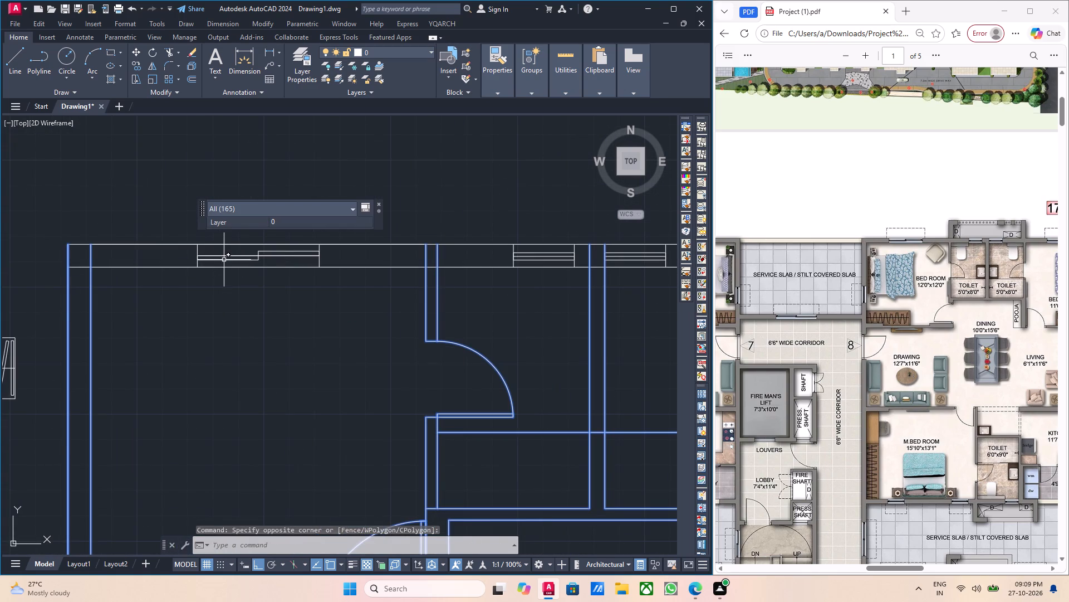
middle_drag(248, 330, 245, 375)
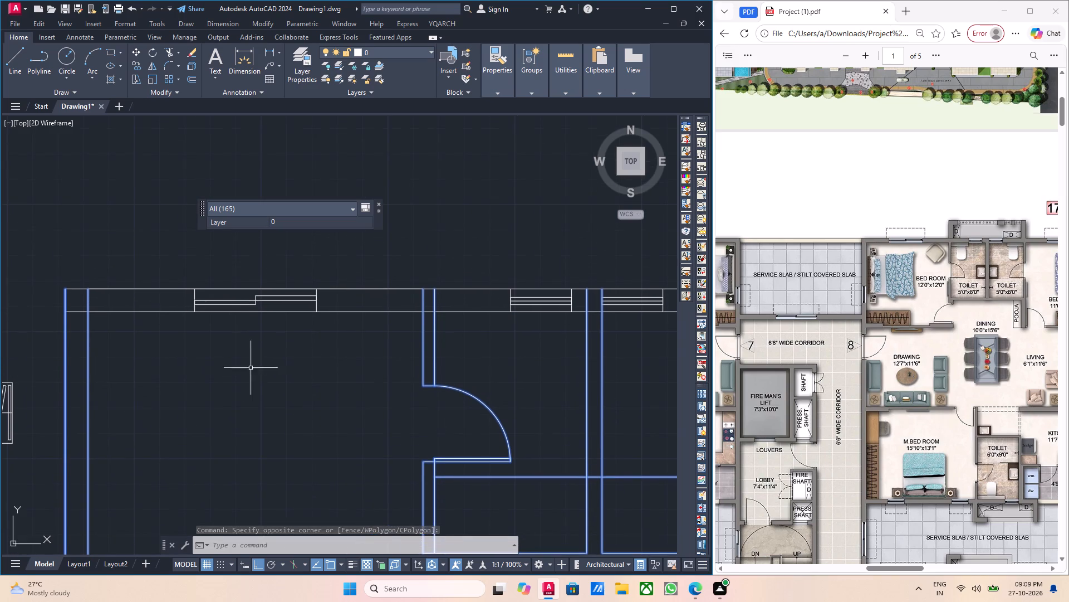
scroll(266, 343, up, 2)
middle_drag(273, 383, 275, 488)
drag(419, 347, 411, 339)
click(366, 331)
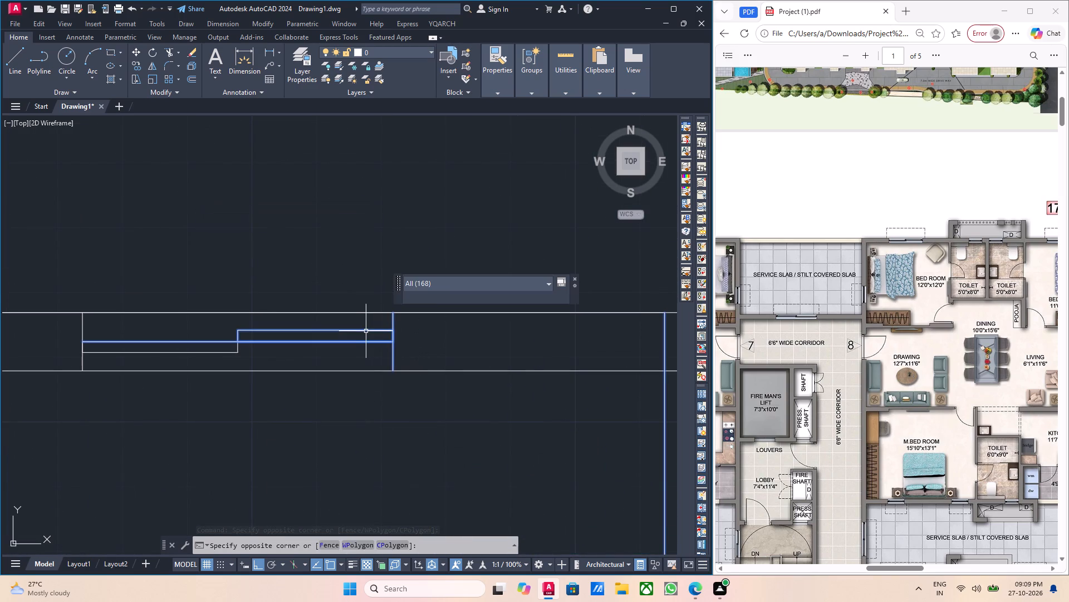
drag(256, 355, 236, 352)
click(208, 343)
scroll(208, 344, down, 2)
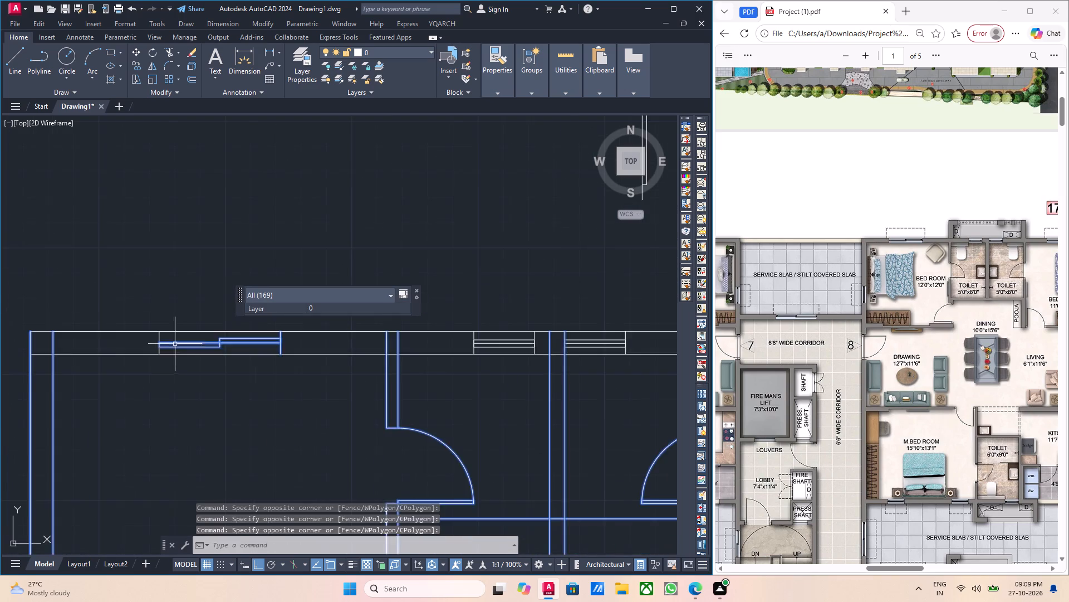
scroll(175, 344, up, 3)
click(136, 332)
click(100, 327)
scroll(100, 331, down, 6)
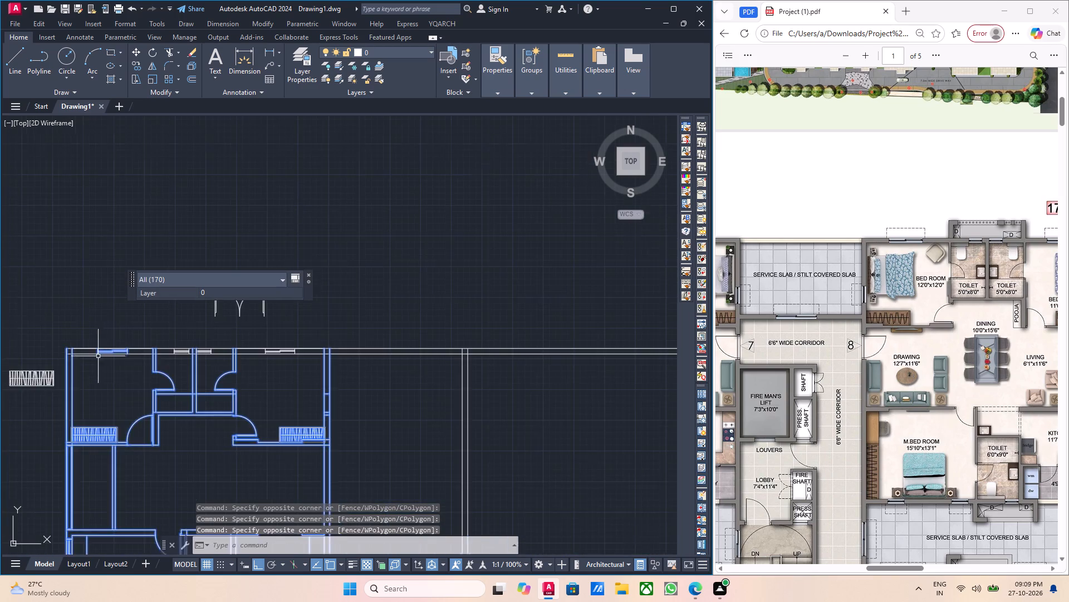
Add the two toilet windows in the north wall, including their end lines, to the selection.
middle_drag(165, 402, 184, 452)
scroll(168, 408, up, 1)
scroll(188, 441, down, 1)
scroll(220, 385, up, 5)
scroll(222, 454, up, 2)
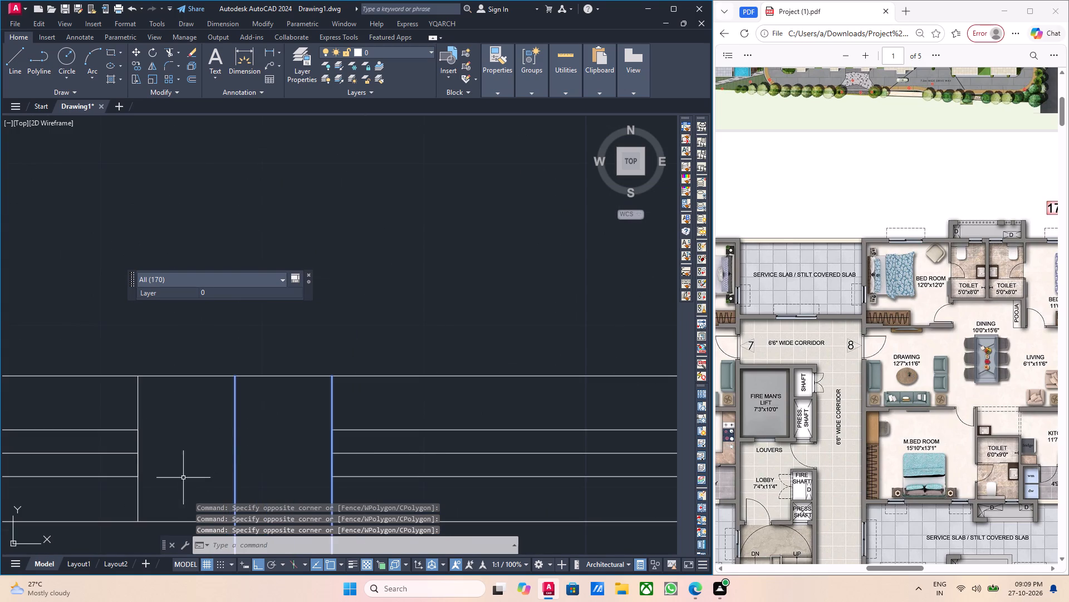
click(169, 489)
click(37, 423)
scroll(45, 433, down, 3)
middle_drag(82, 457, 192, 465)
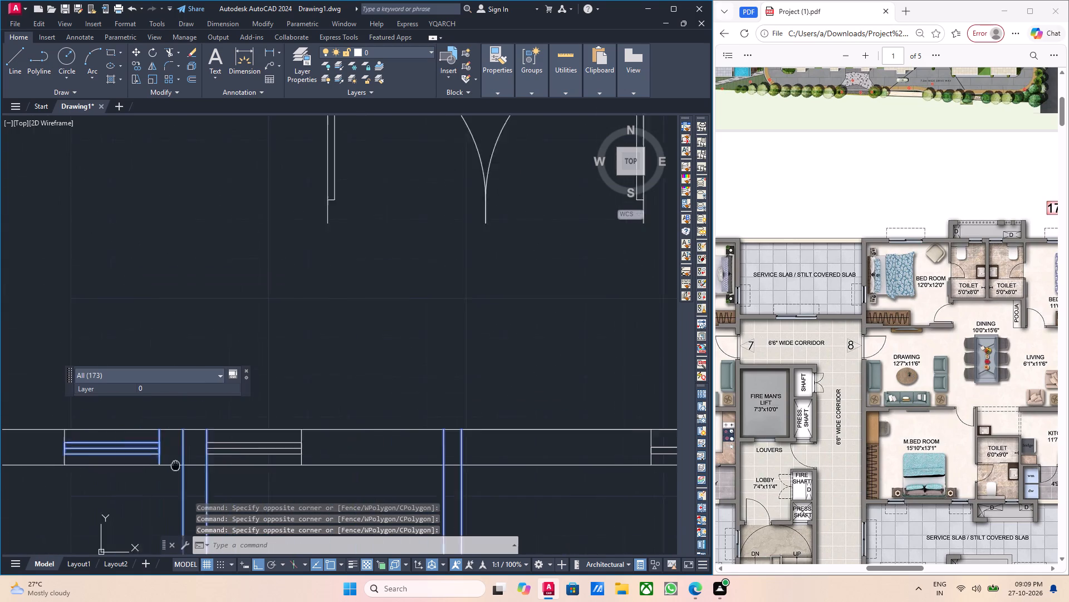
middle_drag(192, 465, 237, 465)
scroll(140, 453, up, 2)
click(132, 467)
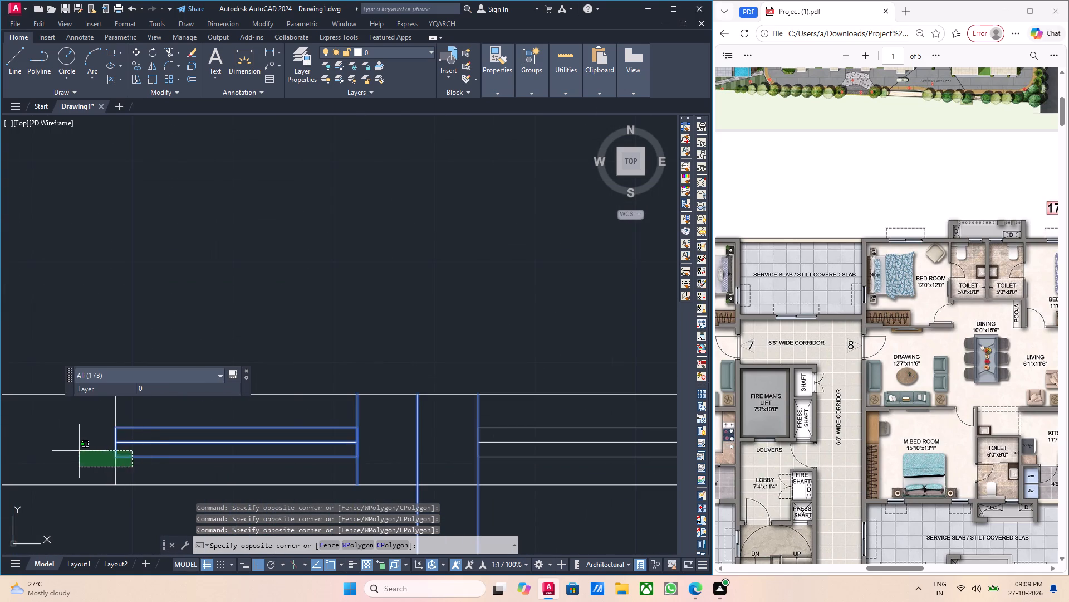
click(79, 451)
scroll(84, 450, down, 2)
scroll(262, 455, up, 2)
click(462, 469)
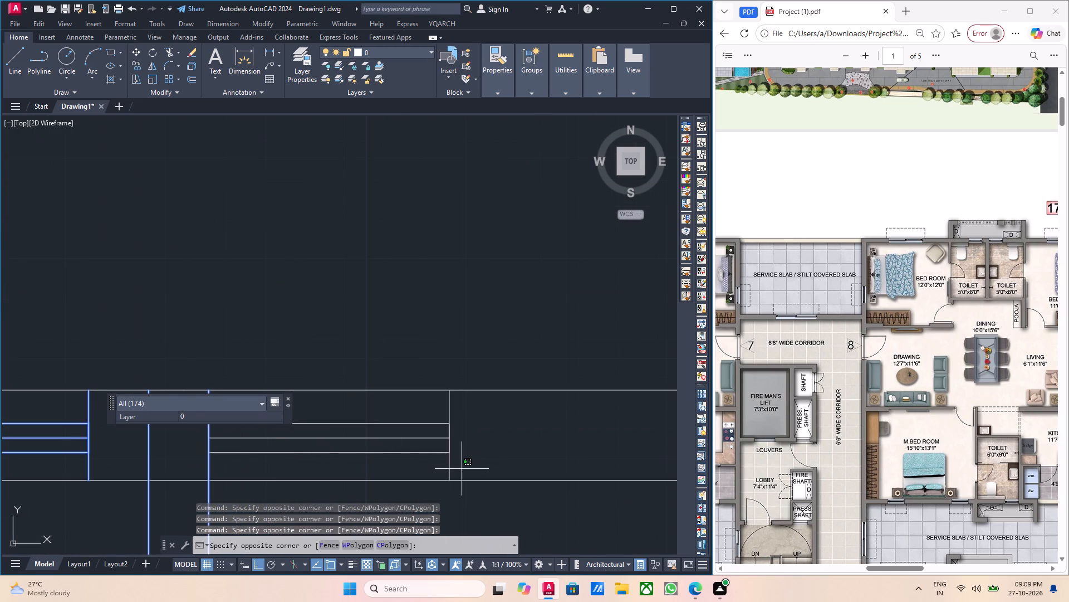
click(412, 411)
Add all parts of the northeast bedroom's sliding window in the north wall to the selection.
scroll(412, 423, down, 3)
middle_drag(426, 454, 373, 473)
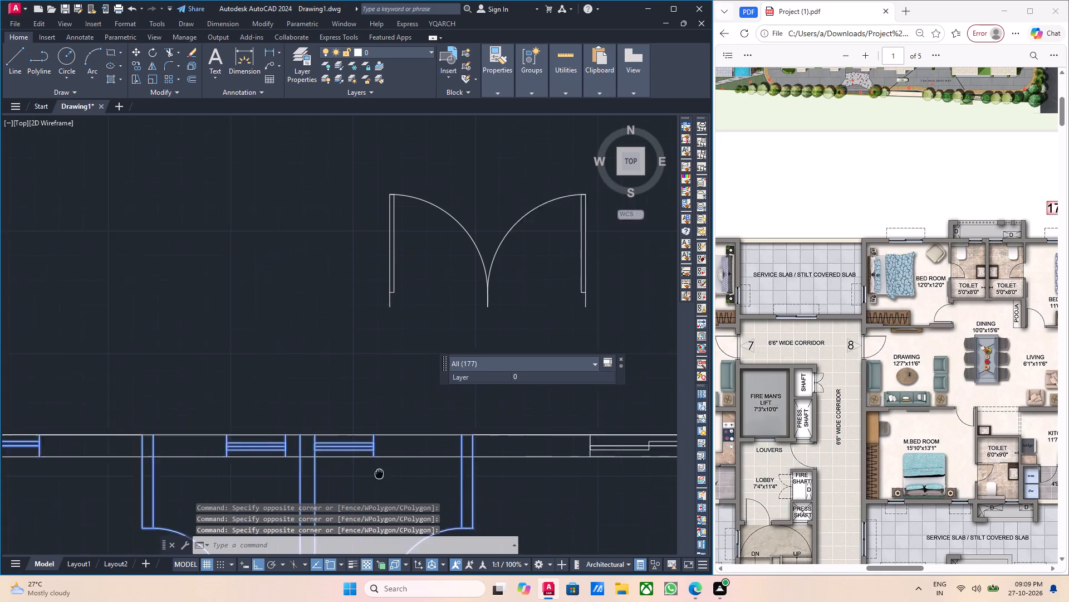
middle_drag(373, 473, 342, 477)
middle_drag(401, 470, 282, 473)
middle_drag(408, 463, 325, 462)
scroll(403, 453, up, 2)
middle_drag(473, 473, 393, 473)
drag(515, 467, 509, 463)
click(327, 439)
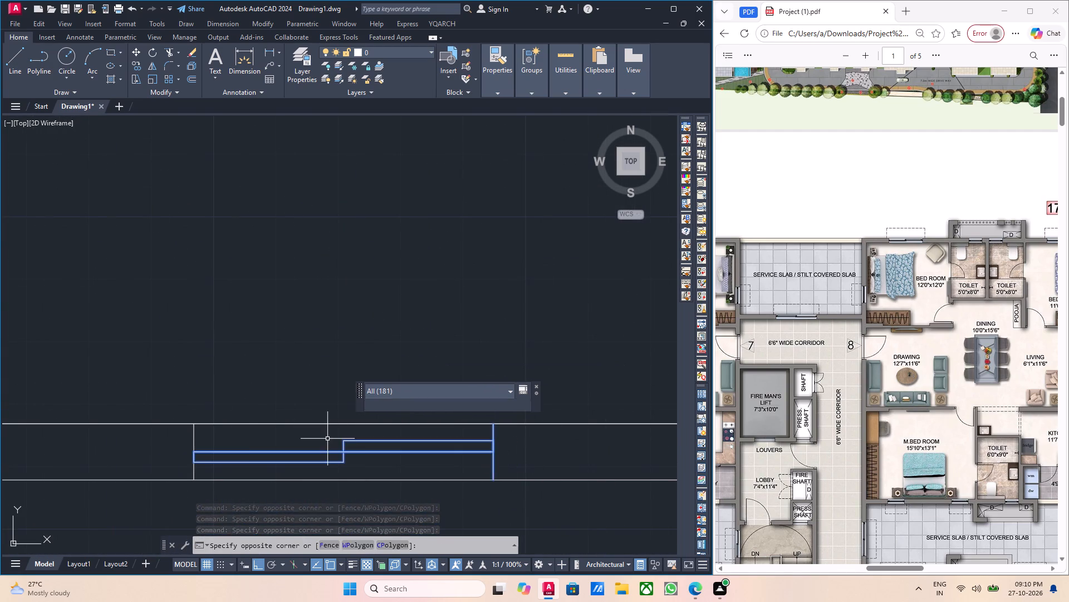
scroll(342, 449, down, 2)
scroll(305, 452, up, 2)
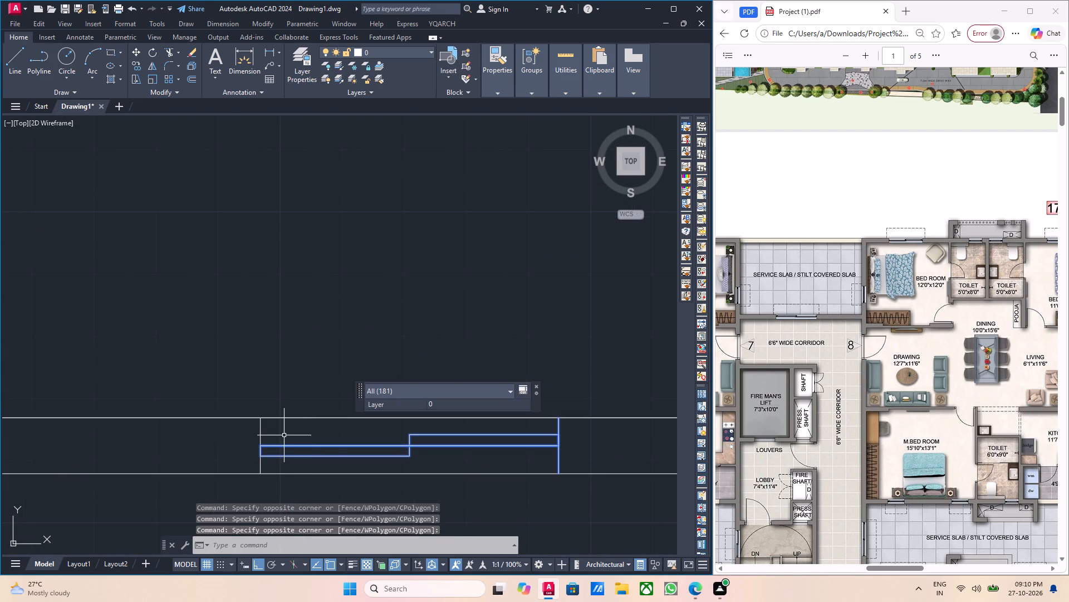
click(285, 435)
click(256, 430)
scroll(256, 430, down, 4)
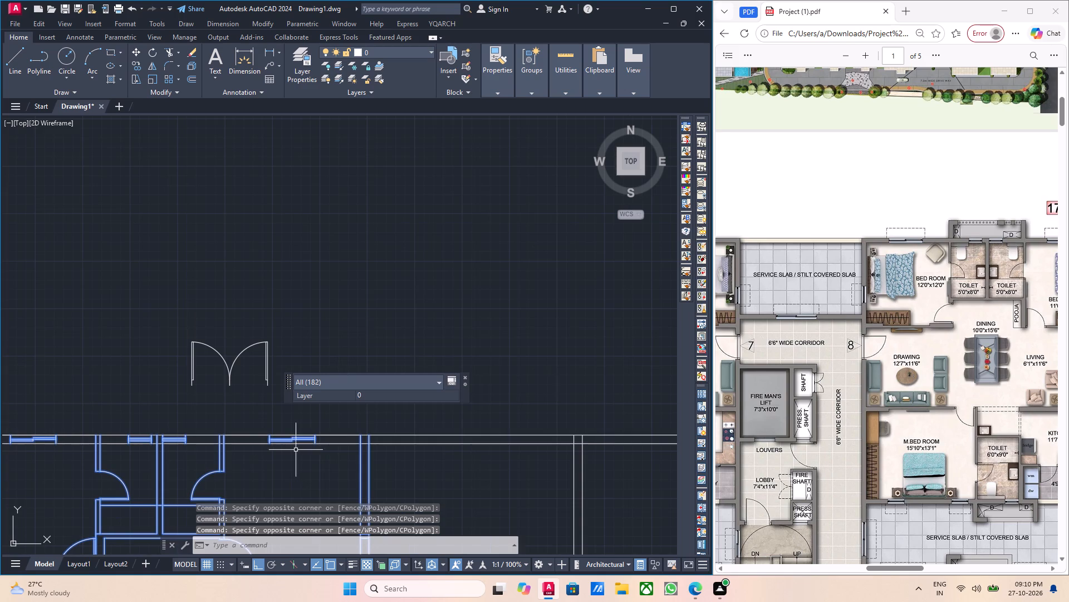
middle_drag(320, 453, 215, 459)
scroll(236, 449, down, 2)
middle_drag(264, 468, 236, 368)
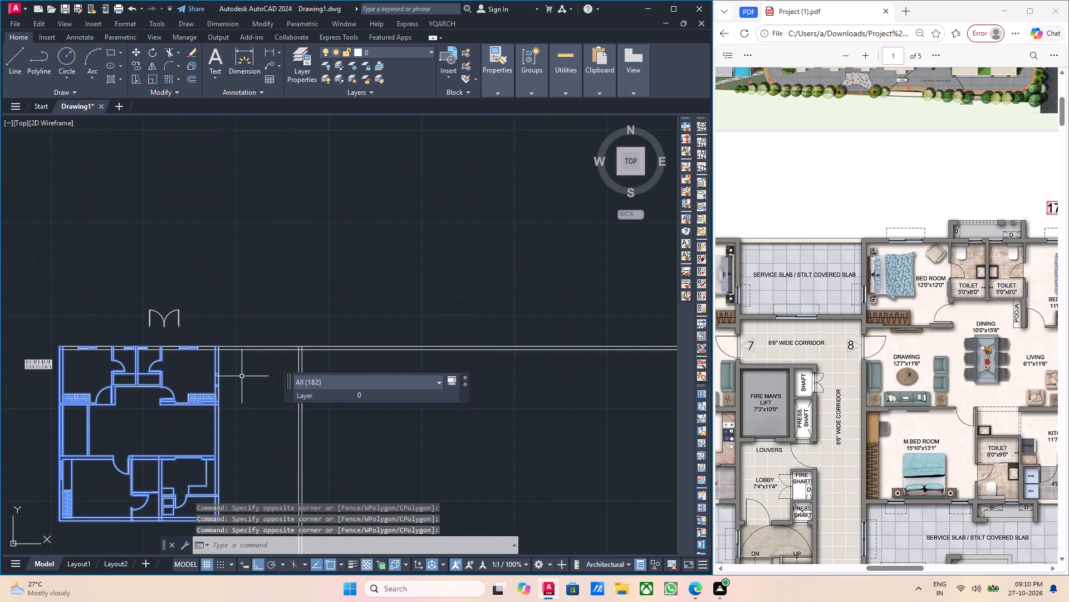
middle_drag(233, 381, 317, 361)
scroll(165, 331, up, 1)
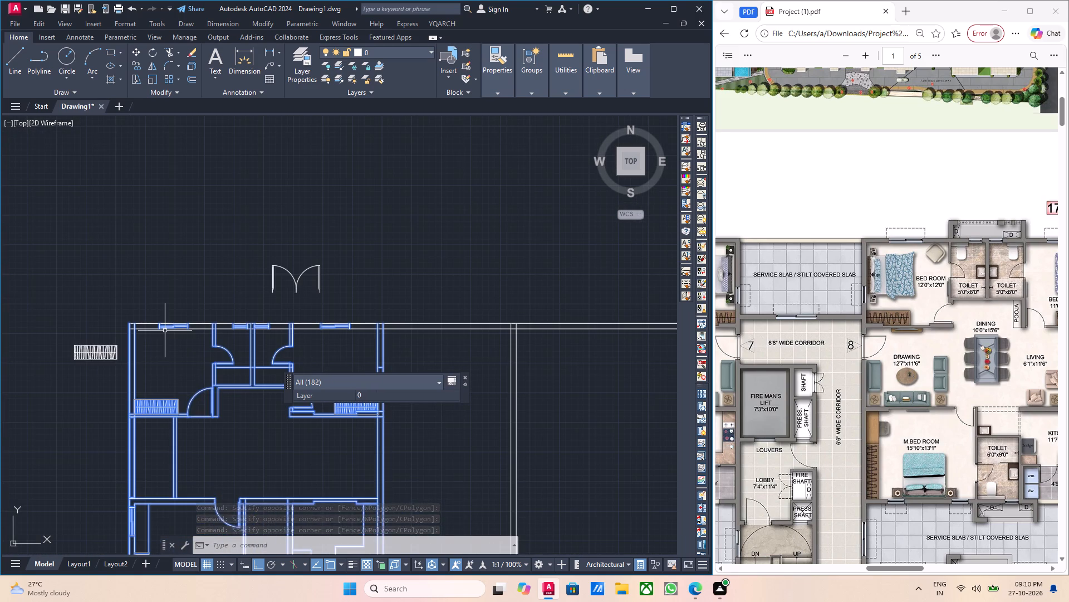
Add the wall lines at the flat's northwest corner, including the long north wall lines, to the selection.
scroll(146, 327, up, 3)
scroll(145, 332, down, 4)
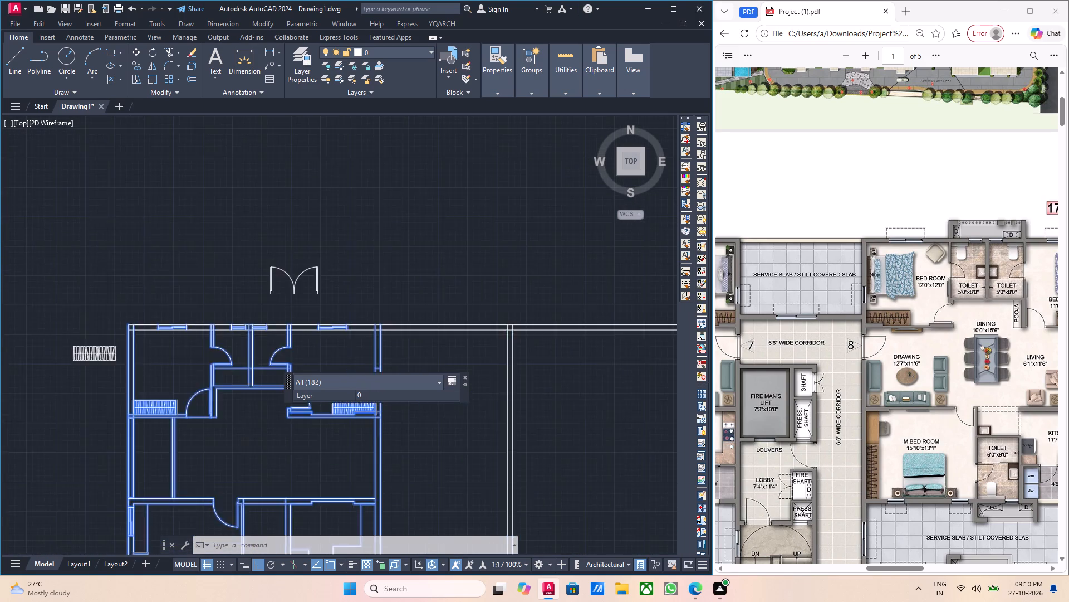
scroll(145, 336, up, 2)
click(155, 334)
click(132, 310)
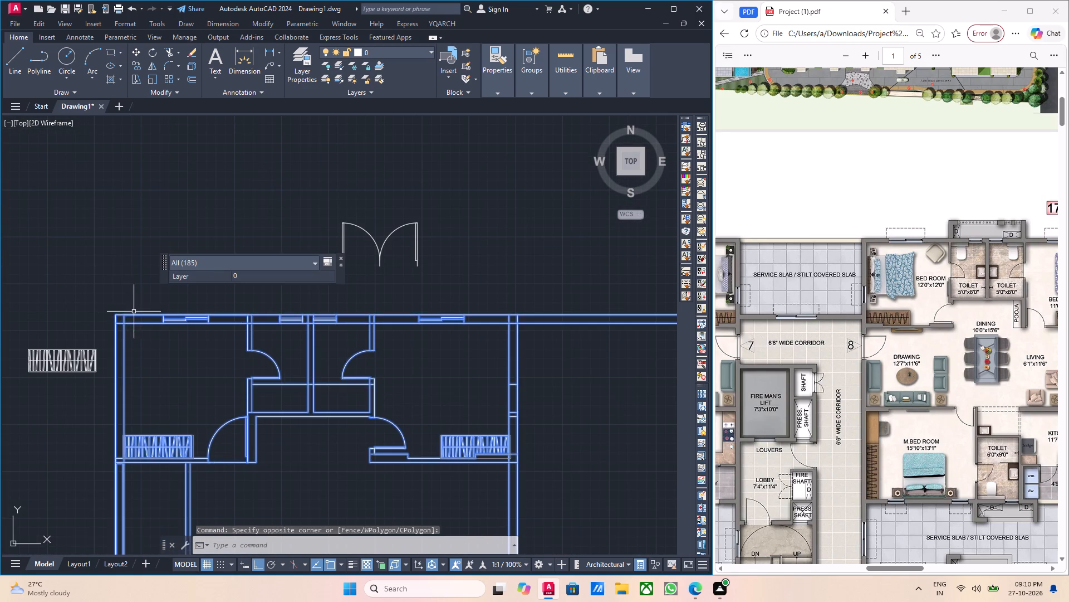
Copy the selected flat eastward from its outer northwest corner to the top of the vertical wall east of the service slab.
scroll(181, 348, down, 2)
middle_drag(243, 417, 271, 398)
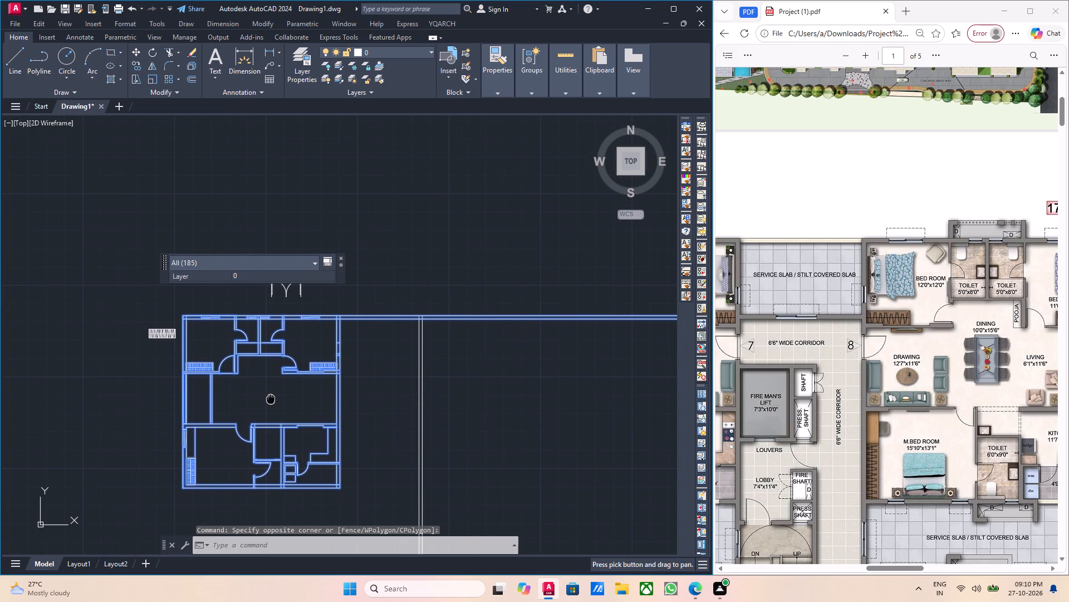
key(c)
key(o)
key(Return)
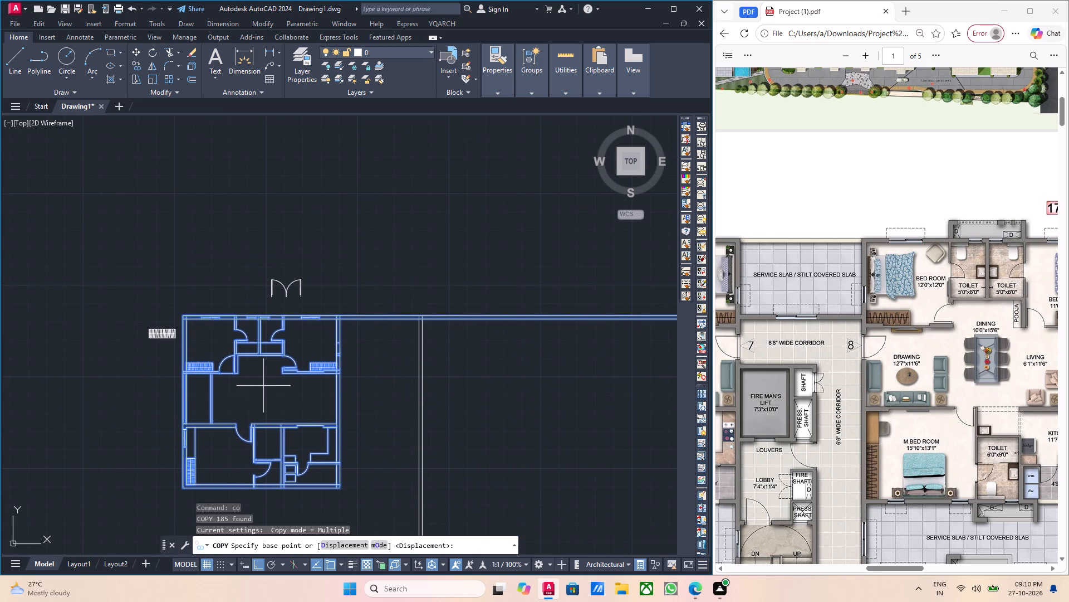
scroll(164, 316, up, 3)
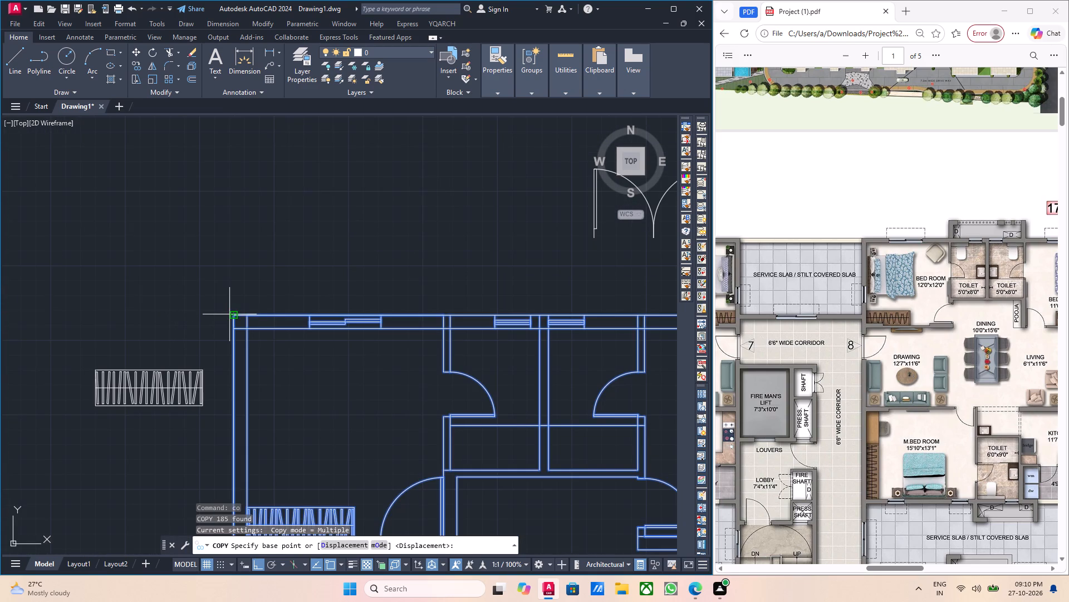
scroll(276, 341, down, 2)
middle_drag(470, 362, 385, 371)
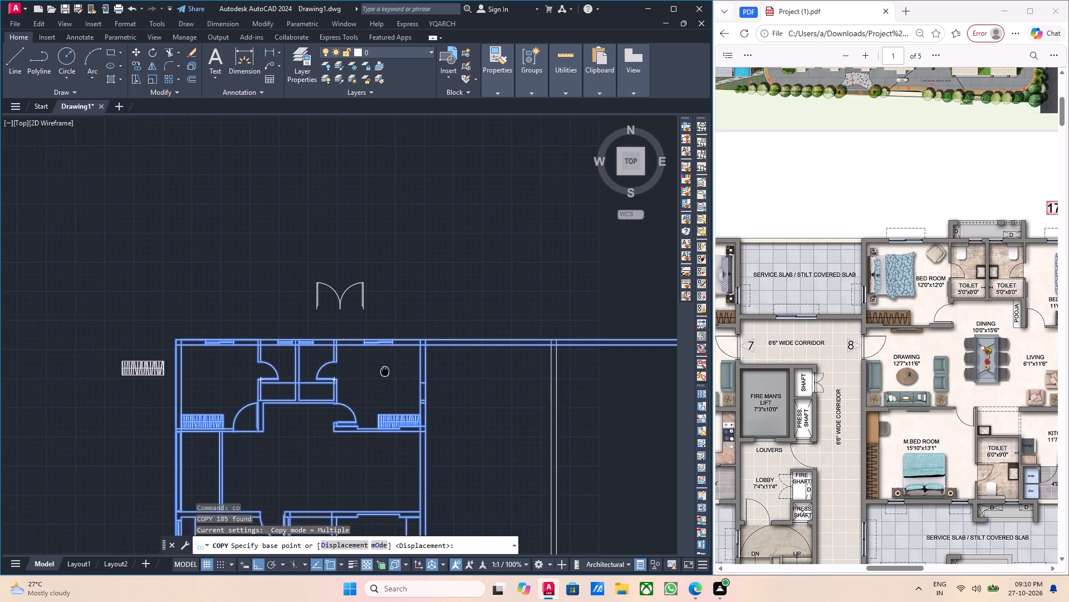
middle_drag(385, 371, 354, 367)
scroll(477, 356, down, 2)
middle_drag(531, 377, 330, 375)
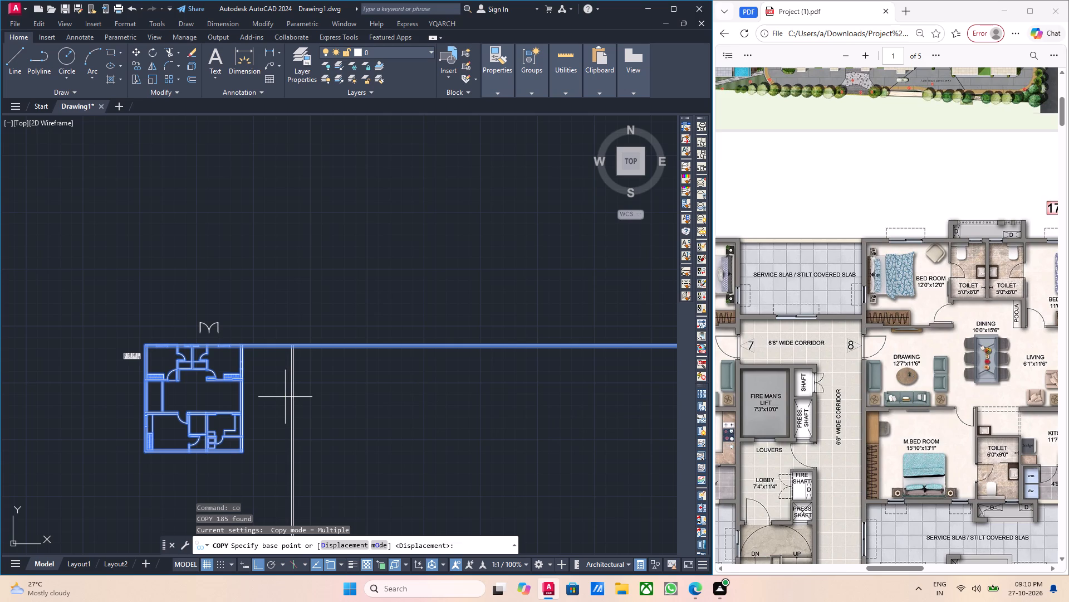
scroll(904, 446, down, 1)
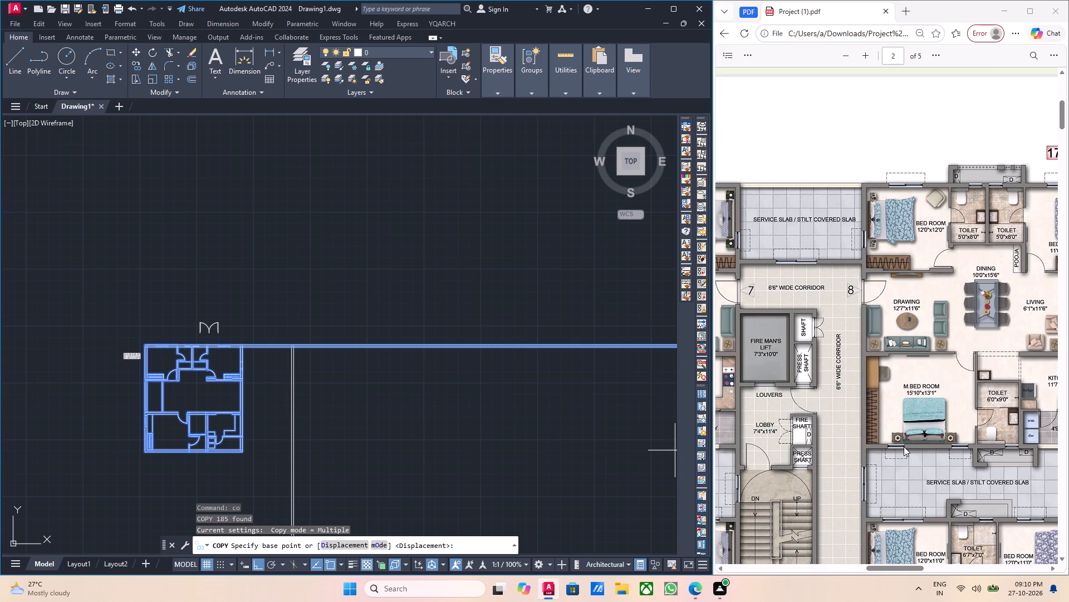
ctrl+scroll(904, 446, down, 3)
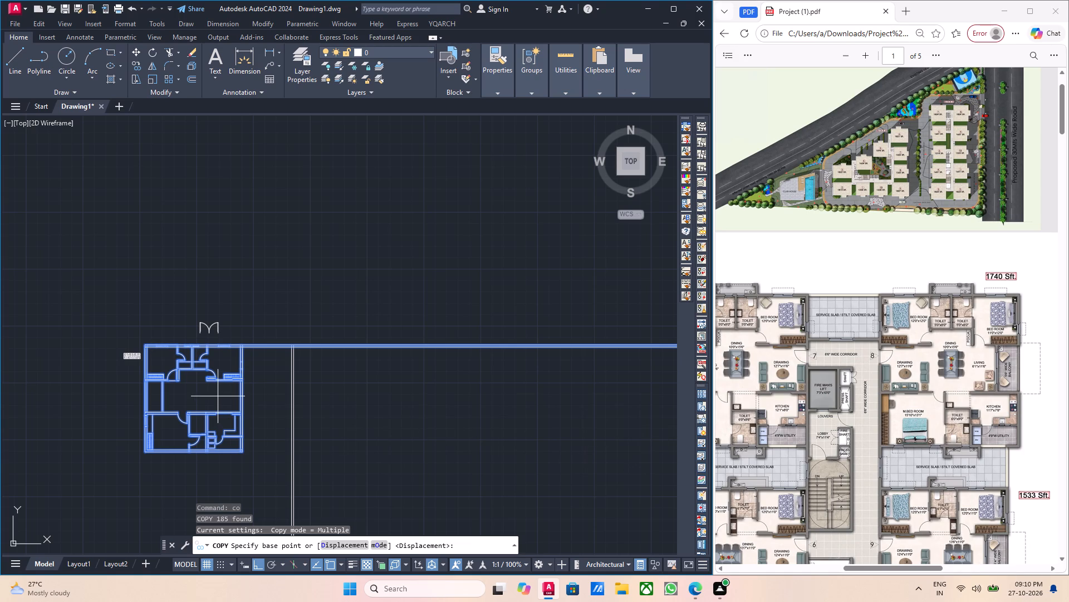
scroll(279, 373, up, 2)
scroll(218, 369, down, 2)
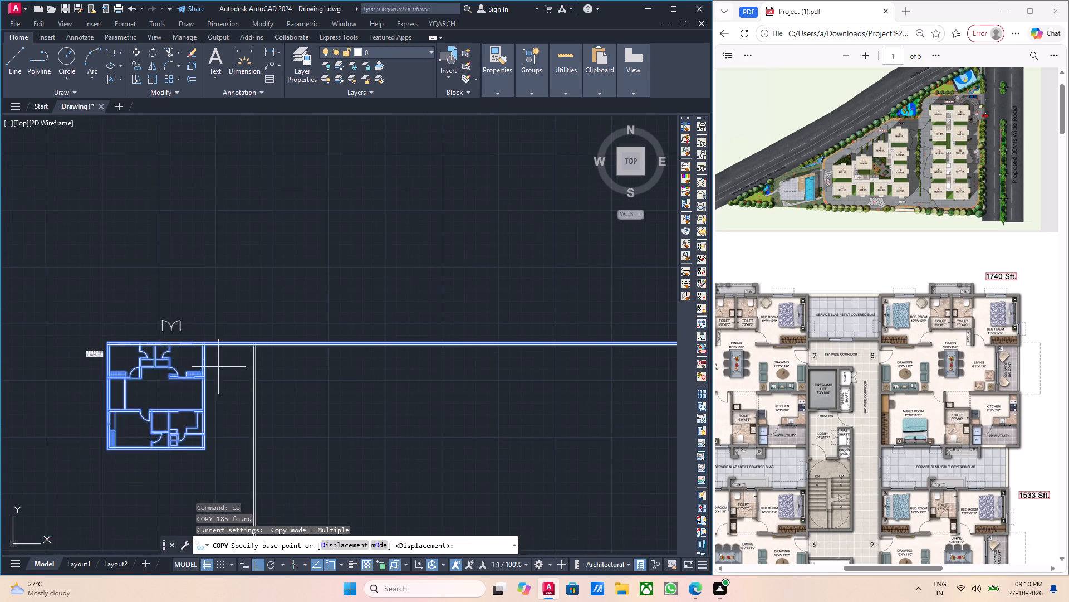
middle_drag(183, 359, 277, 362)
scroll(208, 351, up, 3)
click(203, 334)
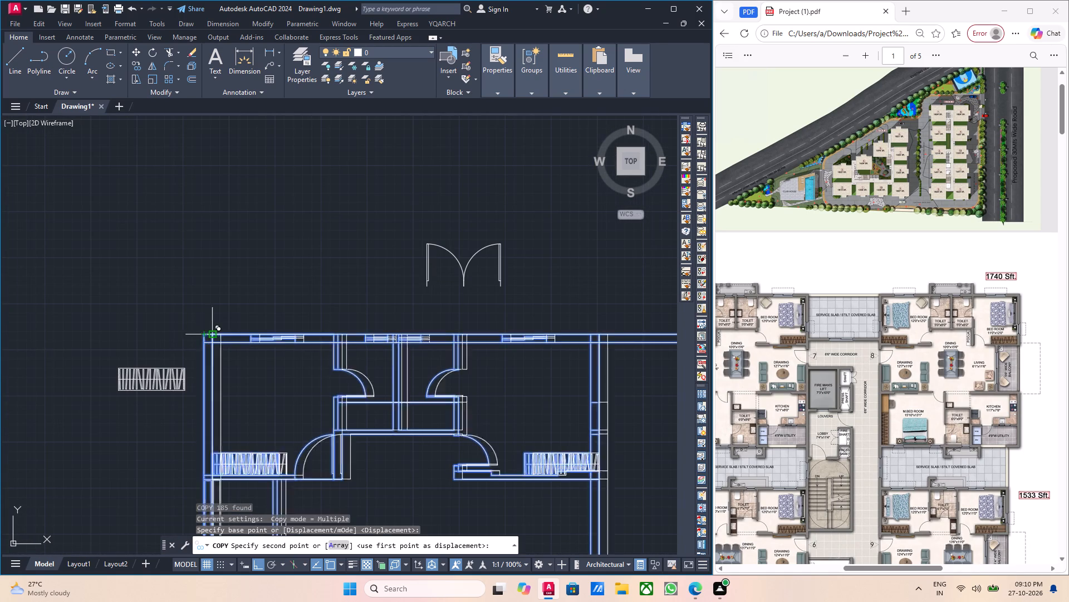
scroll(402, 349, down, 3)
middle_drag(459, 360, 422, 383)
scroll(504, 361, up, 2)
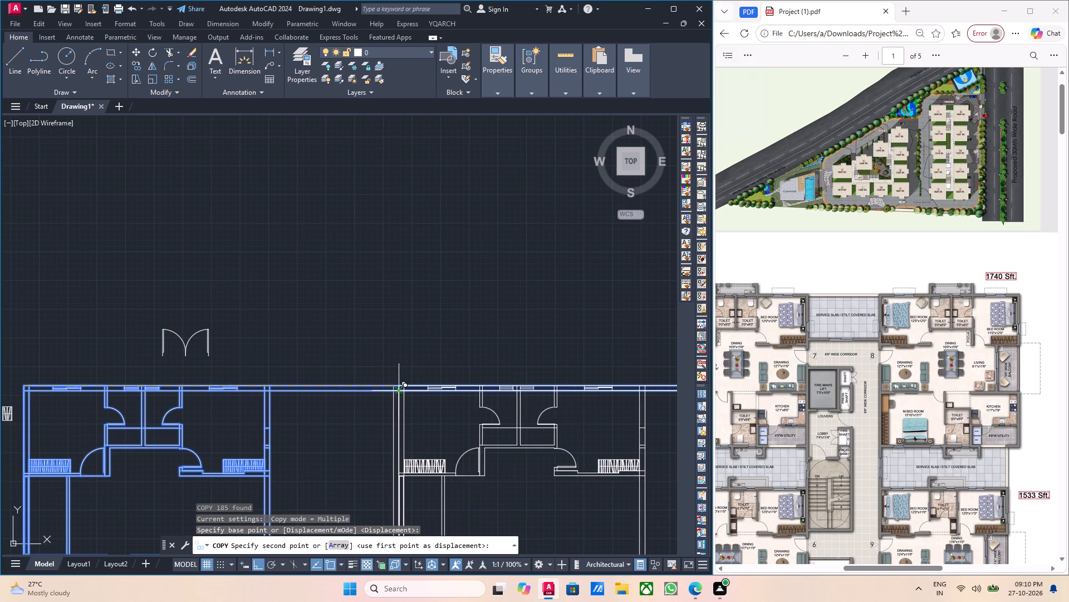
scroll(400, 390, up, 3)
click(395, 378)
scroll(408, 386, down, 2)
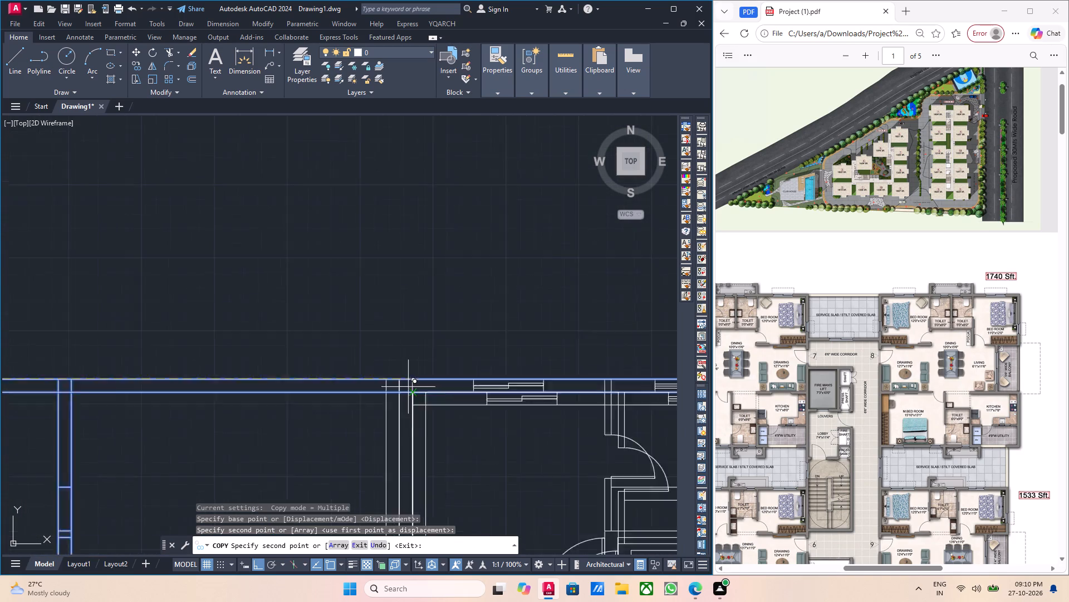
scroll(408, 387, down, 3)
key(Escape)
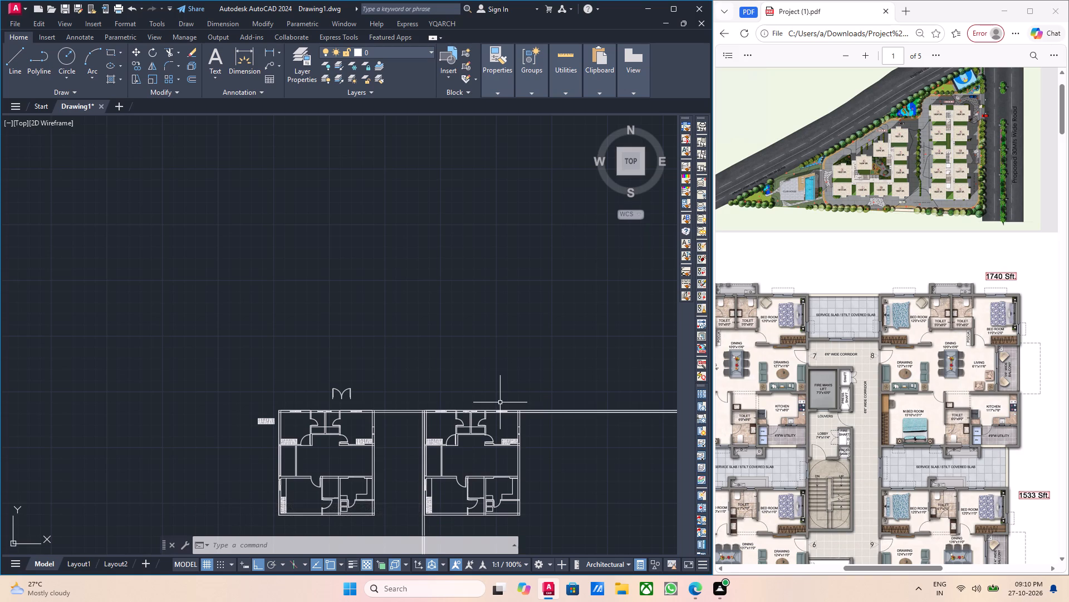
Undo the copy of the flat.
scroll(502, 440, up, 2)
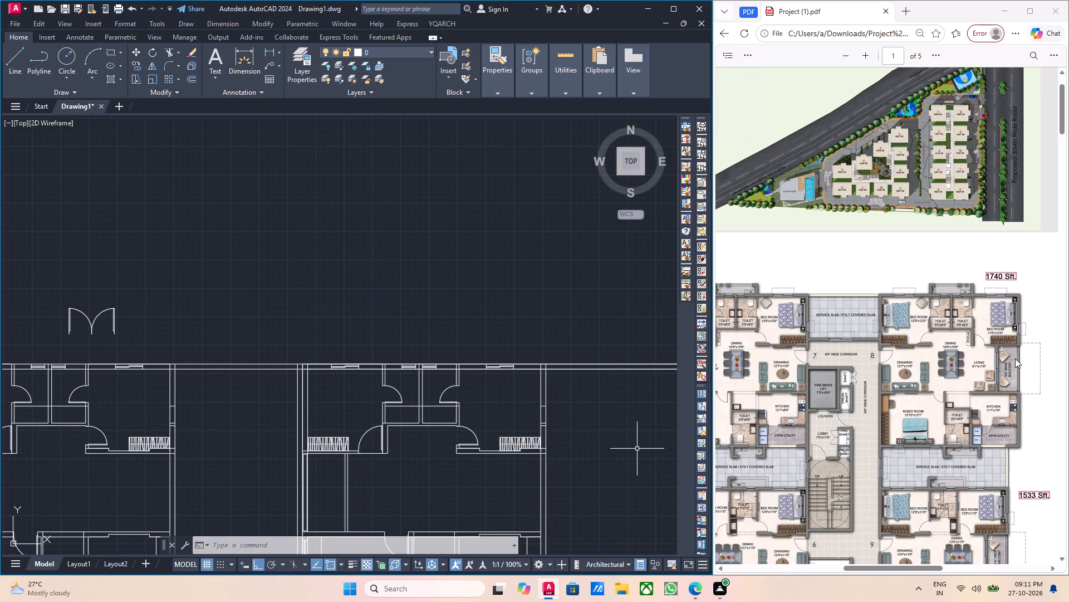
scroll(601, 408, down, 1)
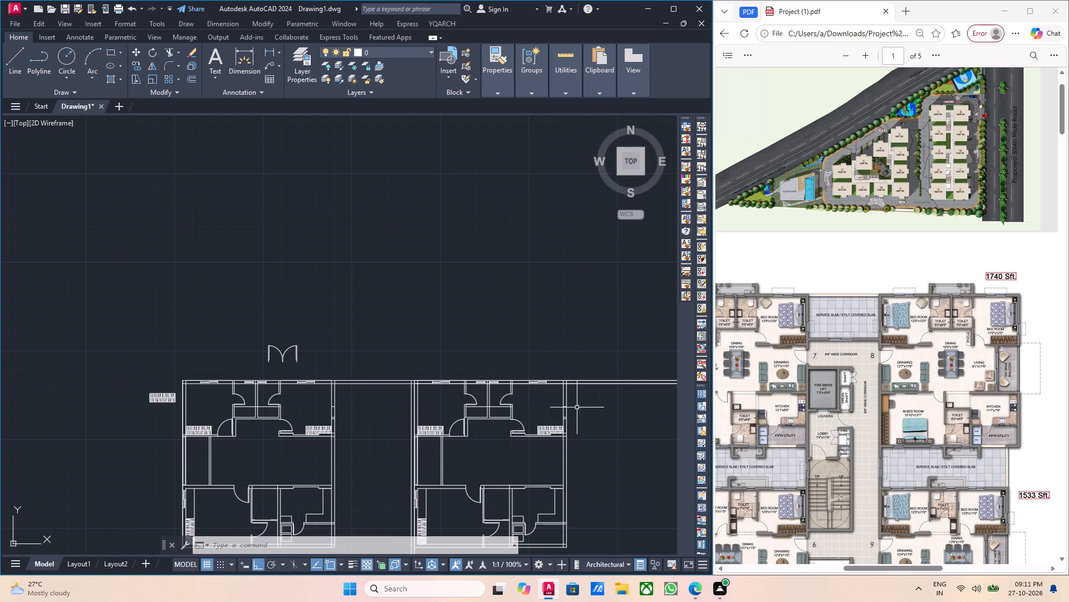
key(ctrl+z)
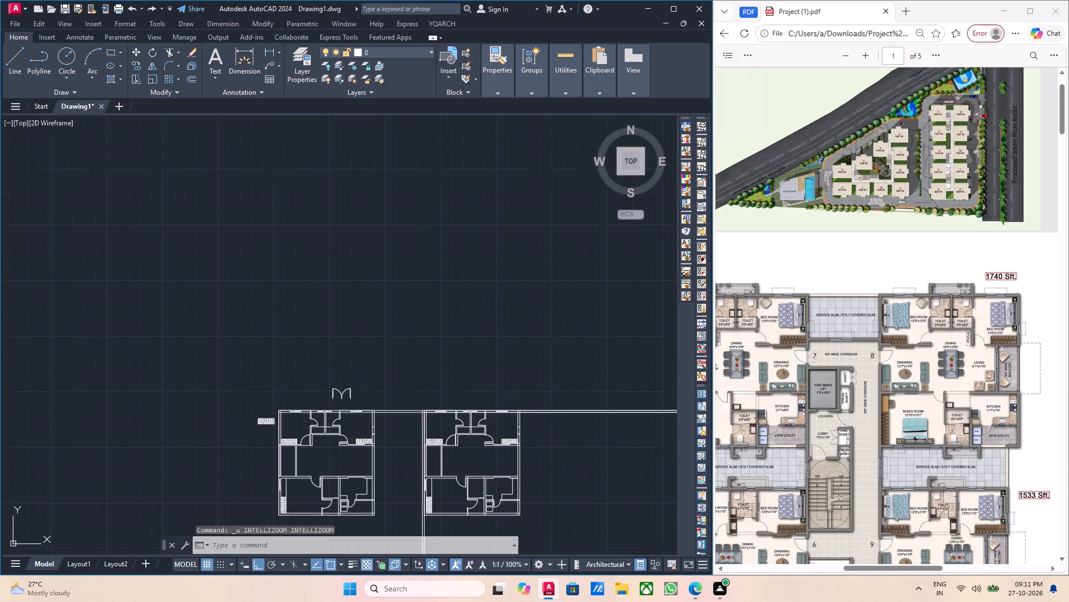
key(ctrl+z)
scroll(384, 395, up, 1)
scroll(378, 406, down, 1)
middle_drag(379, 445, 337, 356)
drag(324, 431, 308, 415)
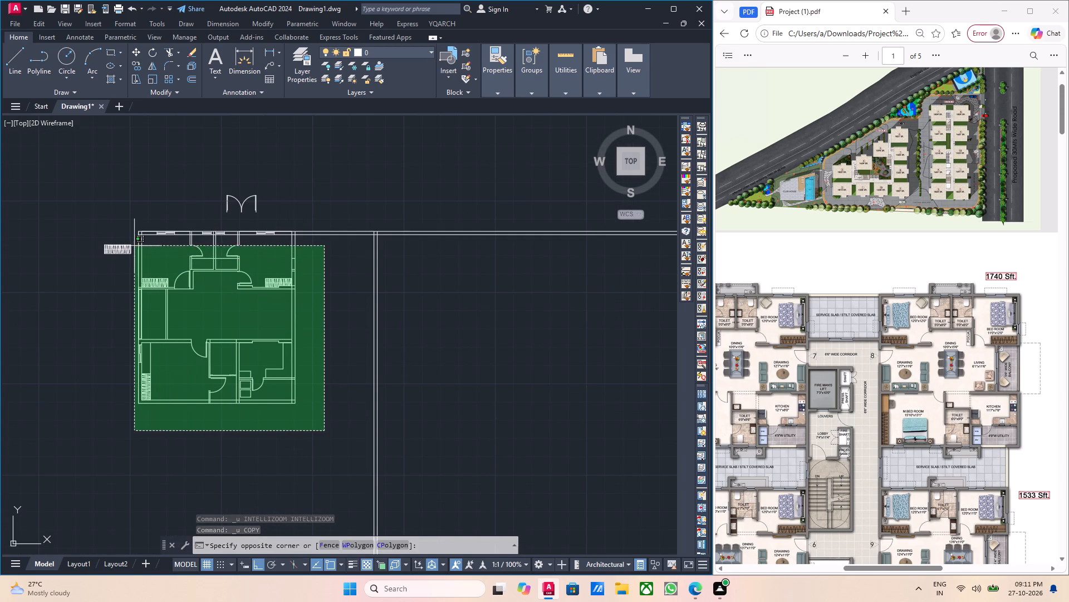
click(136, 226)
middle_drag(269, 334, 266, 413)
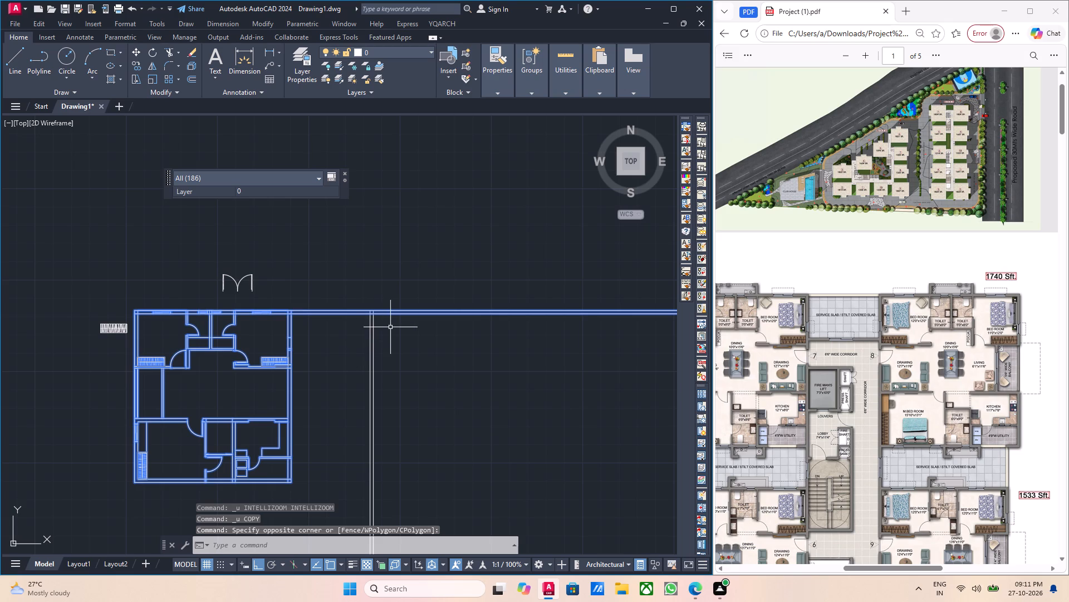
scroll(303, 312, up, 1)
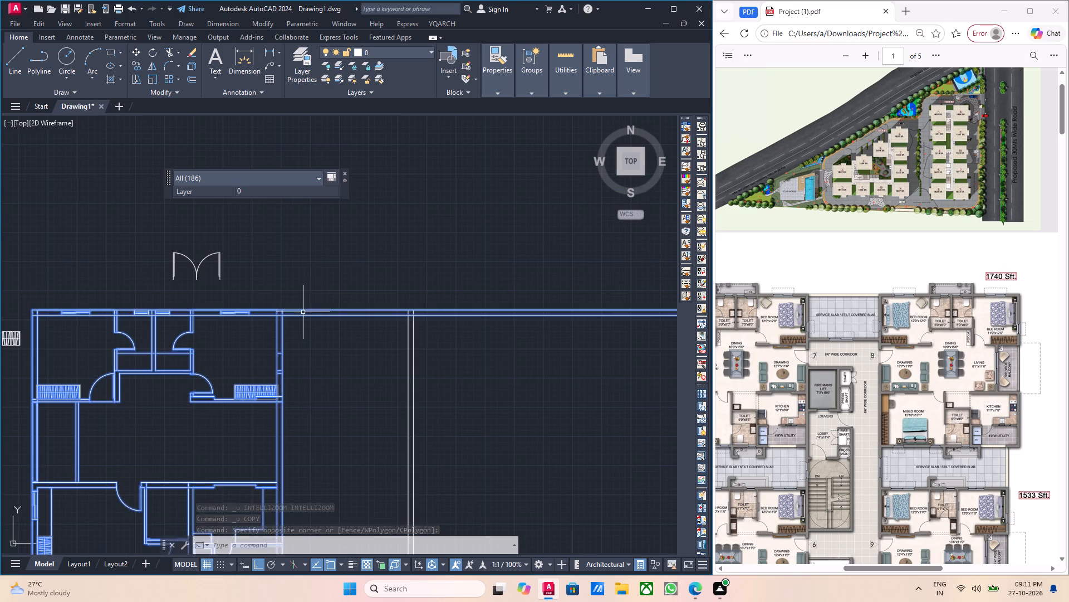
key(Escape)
Draw a horizontal line on the outer north wall line from the flat's northeast corner to the vertical wall east of the service slab.
key(l)
key(Return)
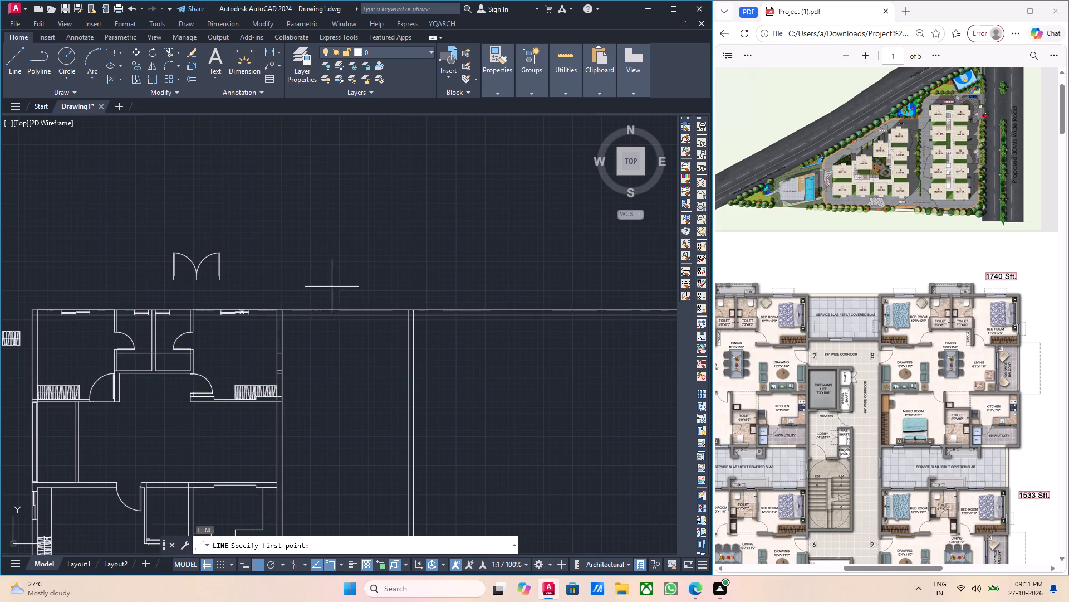
click(282, 309)
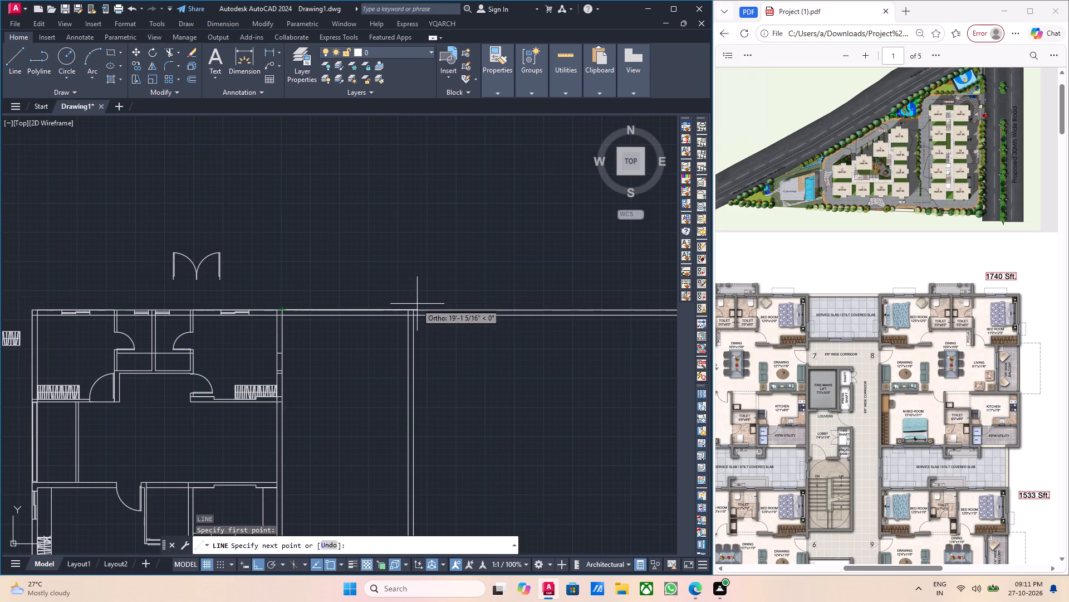
click(406, 308)
key(Escape)
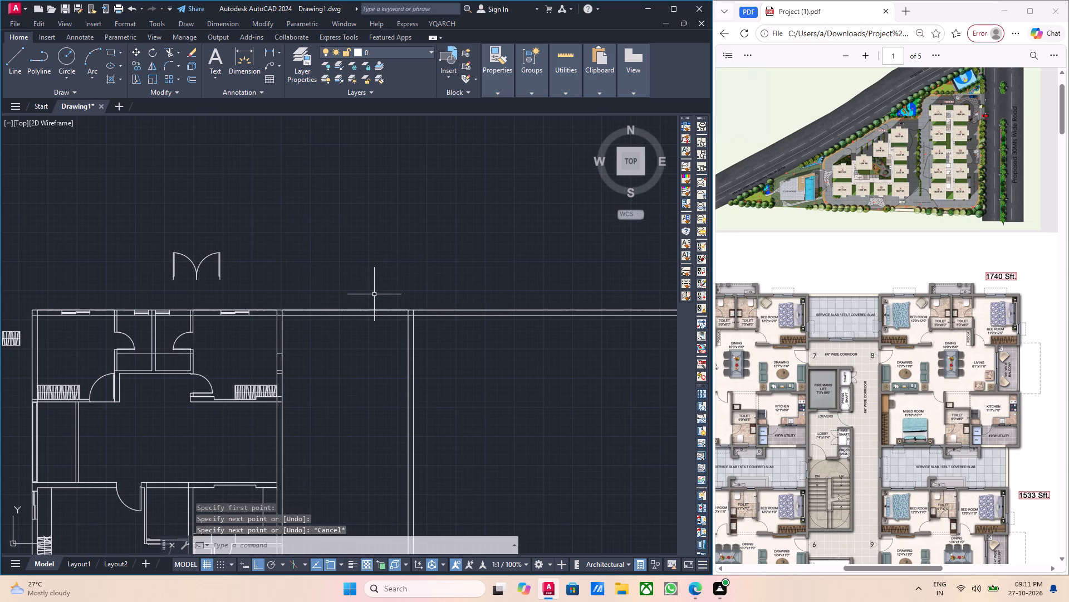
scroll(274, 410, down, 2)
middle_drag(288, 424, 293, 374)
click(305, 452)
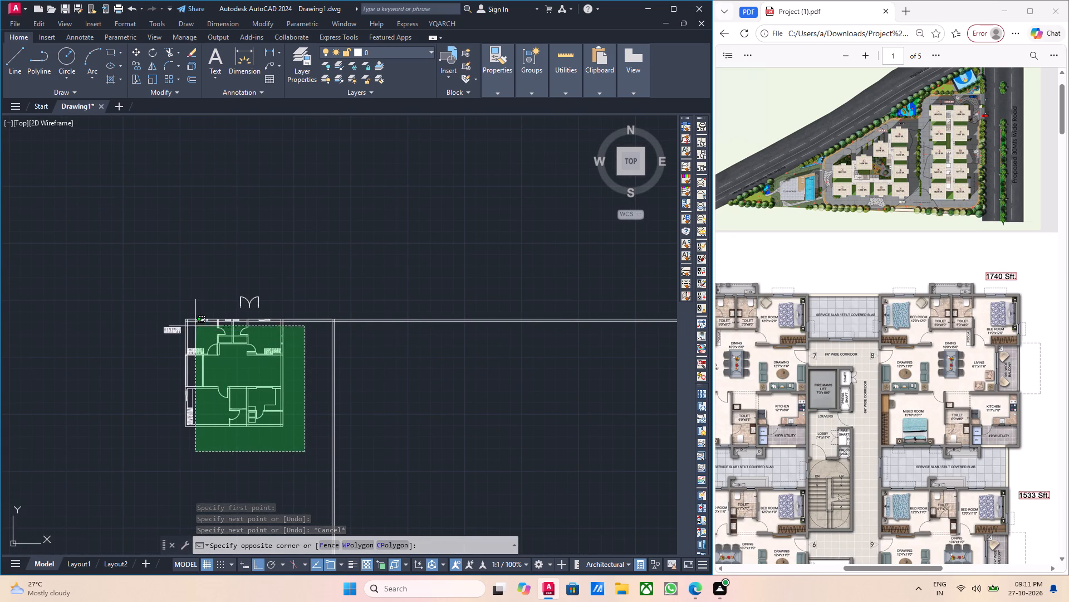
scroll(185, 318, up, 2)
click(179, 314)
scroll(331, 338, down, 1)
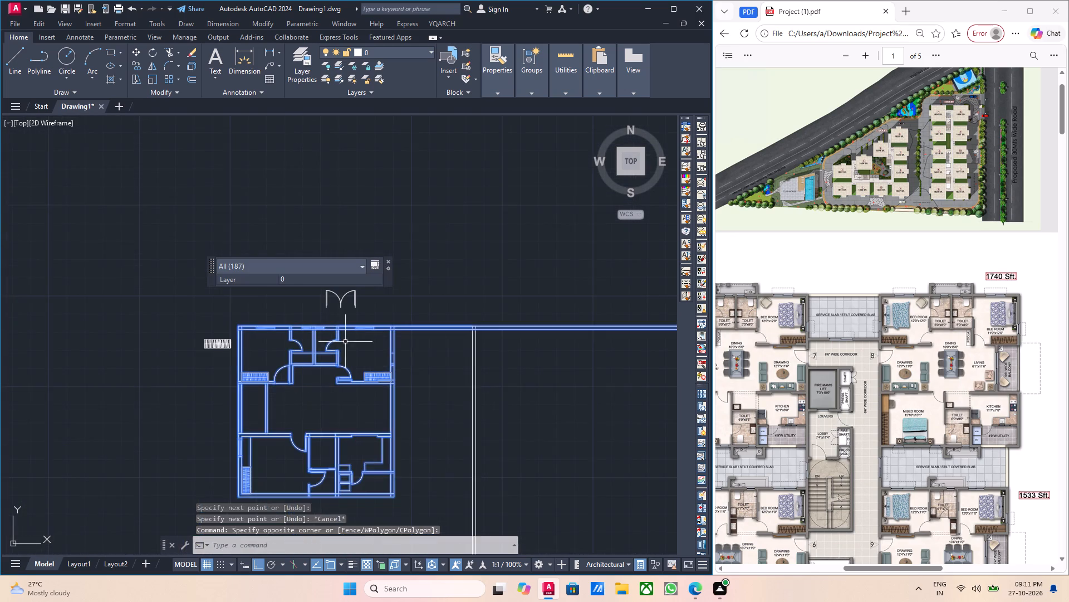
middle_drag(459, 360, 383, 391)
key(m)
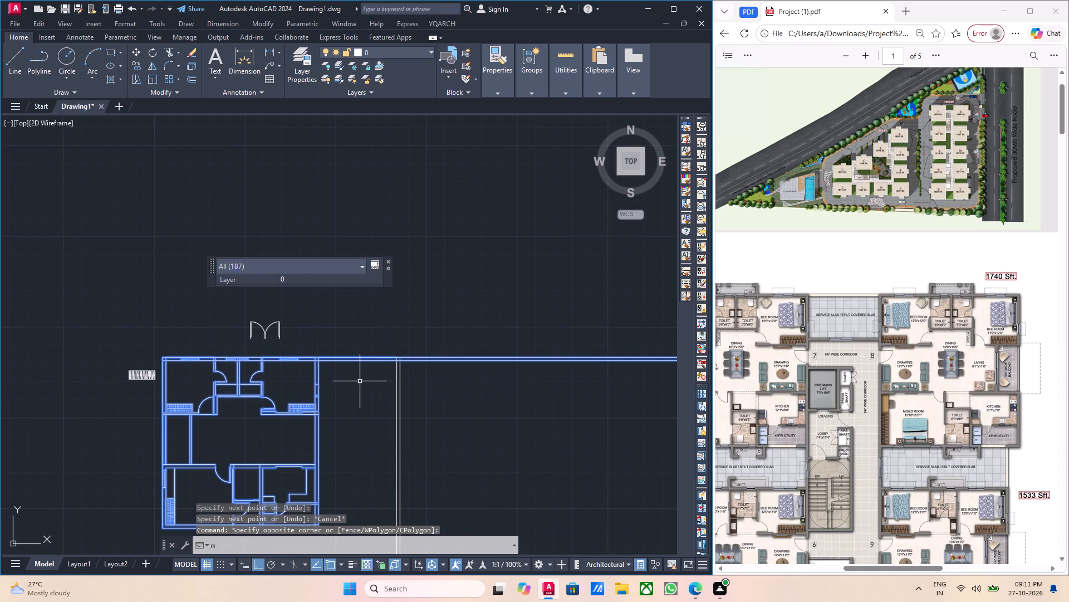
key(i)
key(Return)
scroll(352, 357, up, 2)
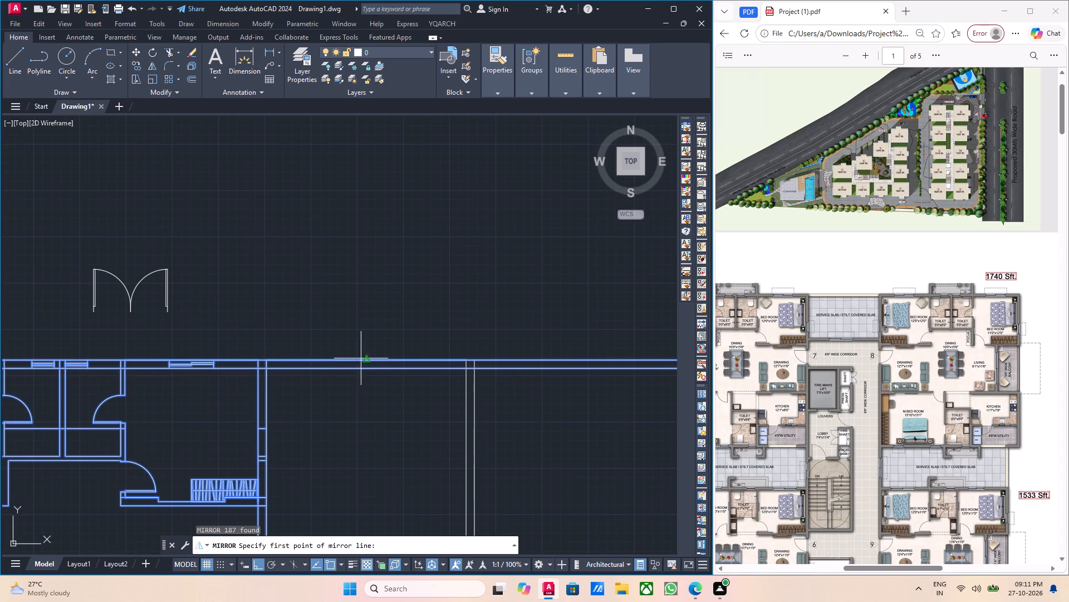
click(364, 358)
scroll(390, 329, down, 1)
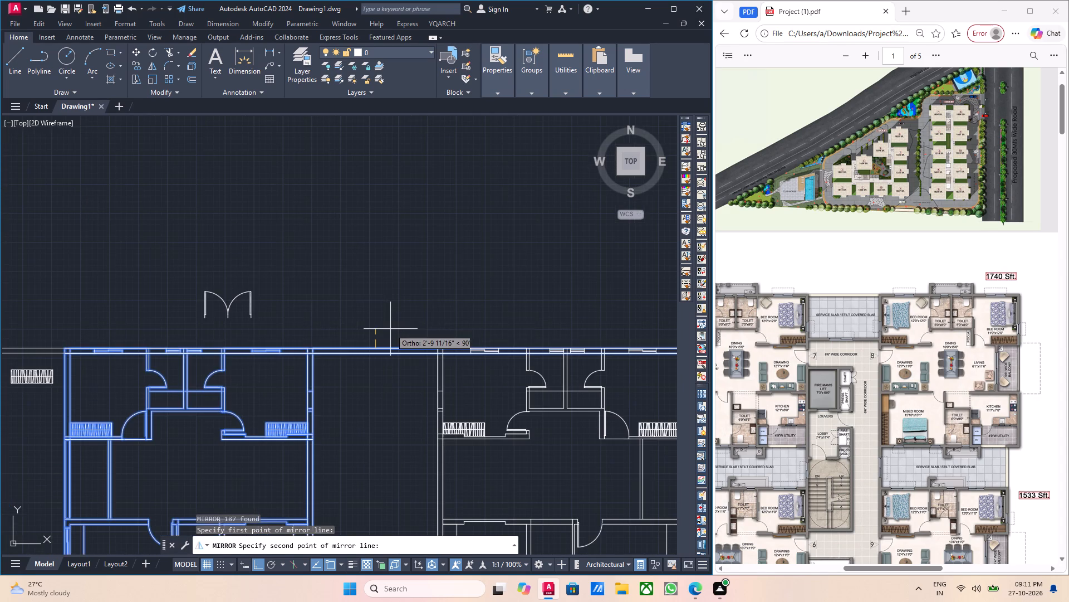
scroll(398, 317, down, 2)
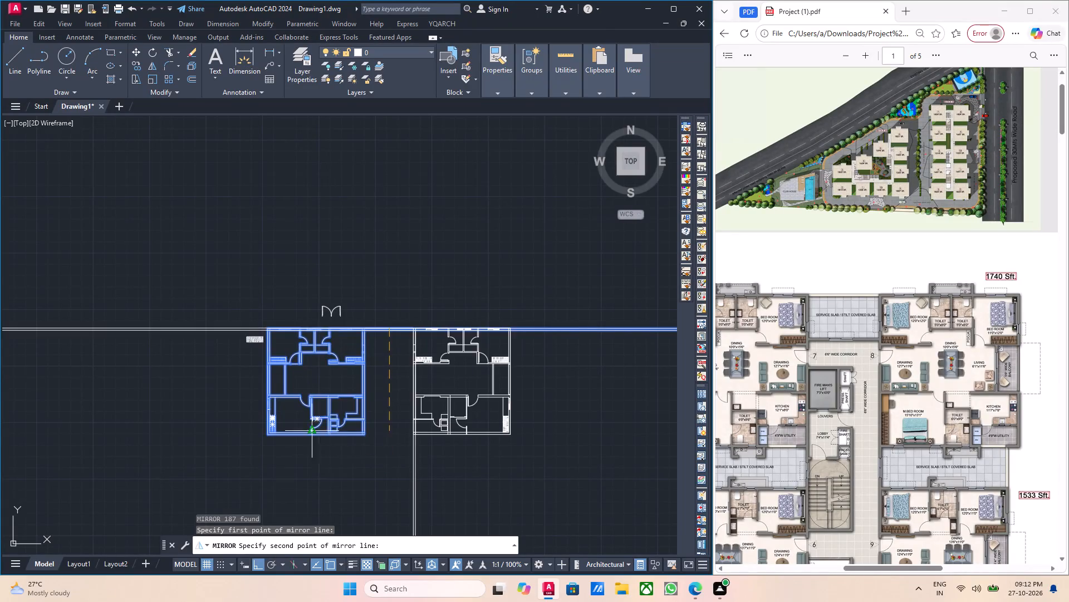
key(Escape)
Copy the whole flat with its north wall lines from its outer northwest corner to the top of the vertical wall east of the service slab.
scroll(428, 421, up, 1)
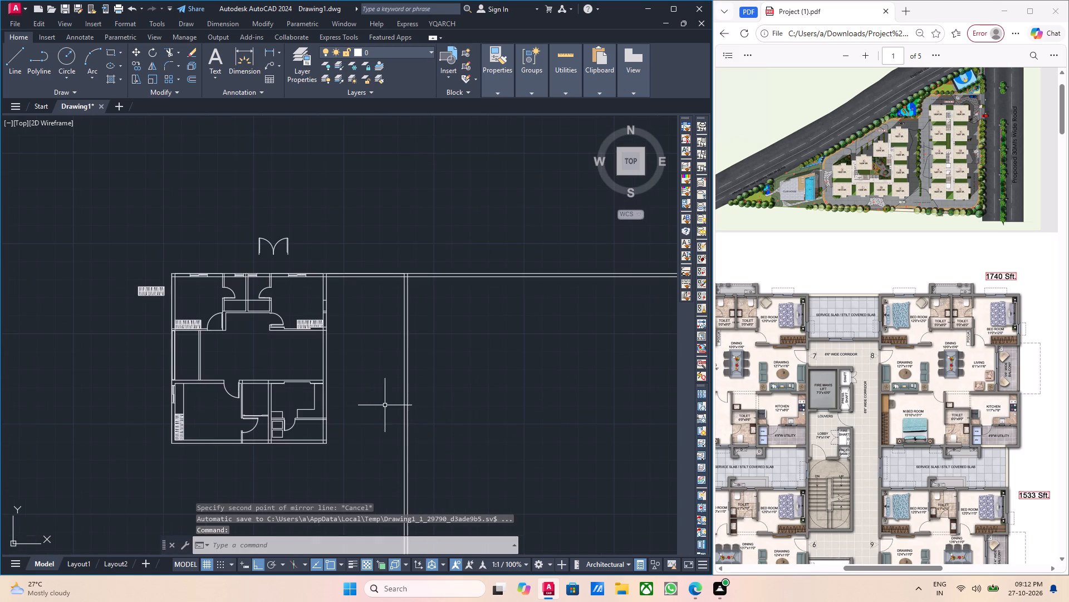
drag(362, 462, 340, 447)
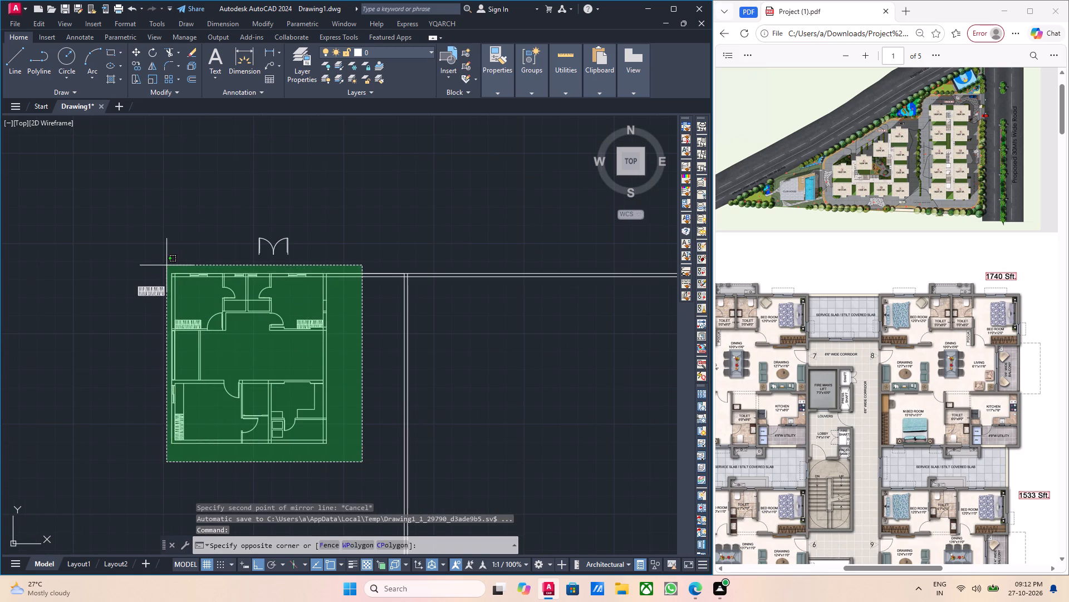
click(166, 265)
key(c)
key(o)
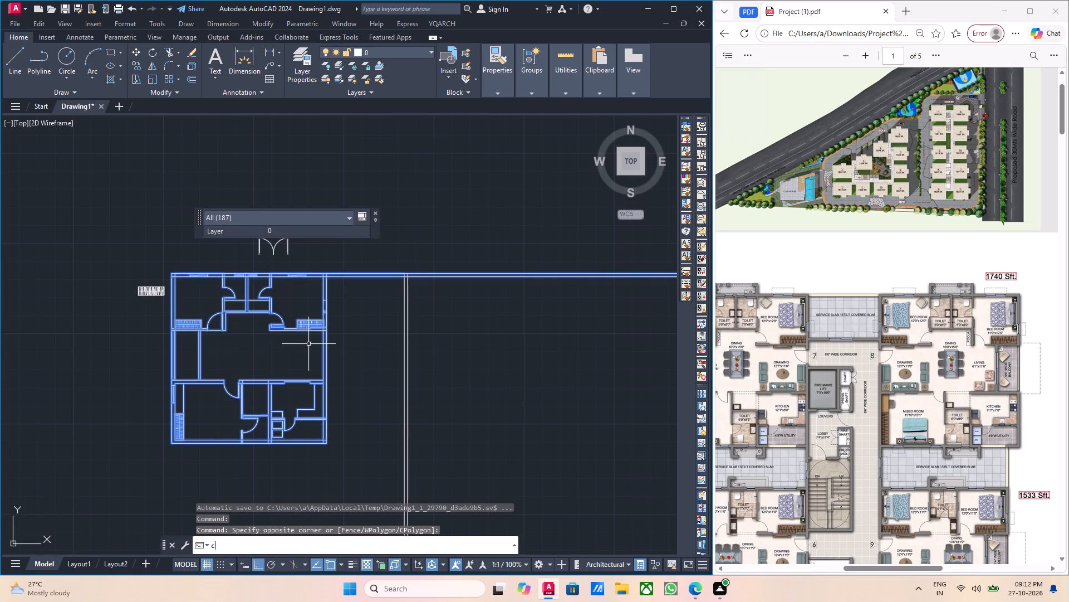
key(Return)
click(171, 273)
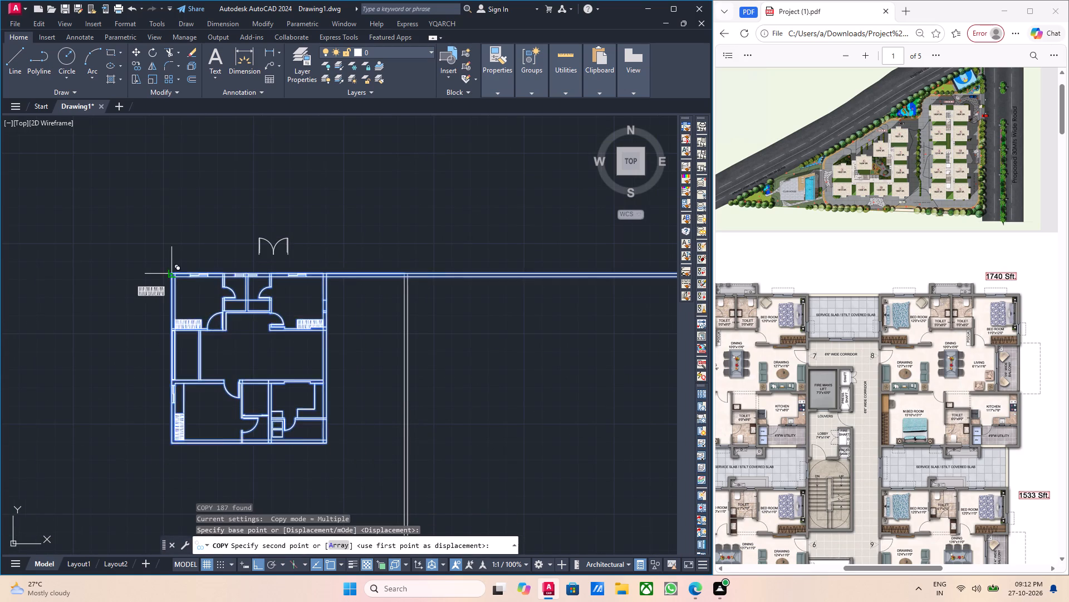
scroll(408, 288, up, 2)
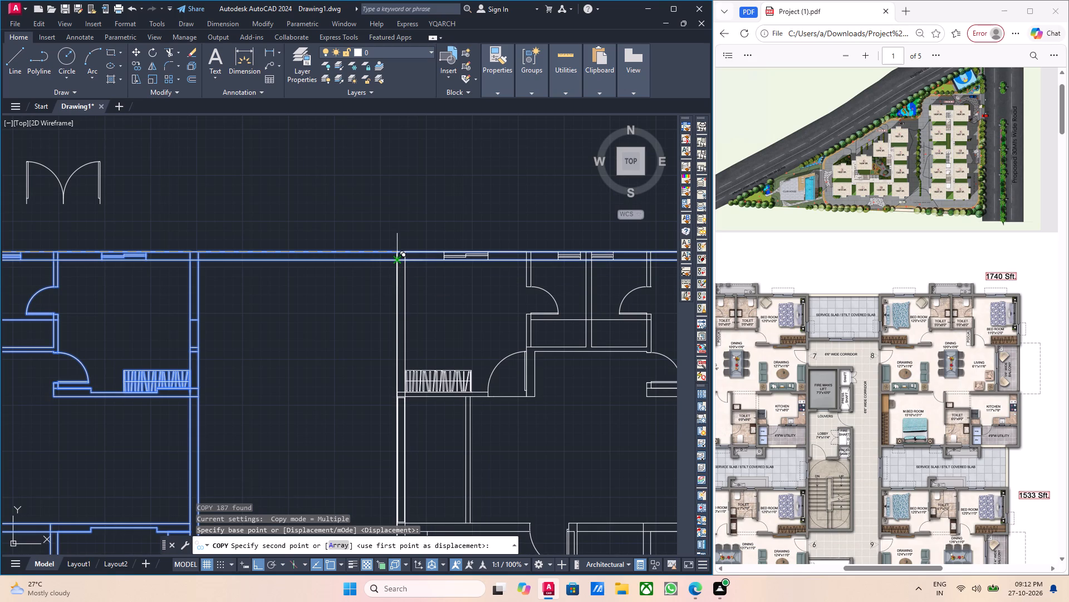
click(398, 253)
scroll(422, 322, down, 2)
key(Escape)
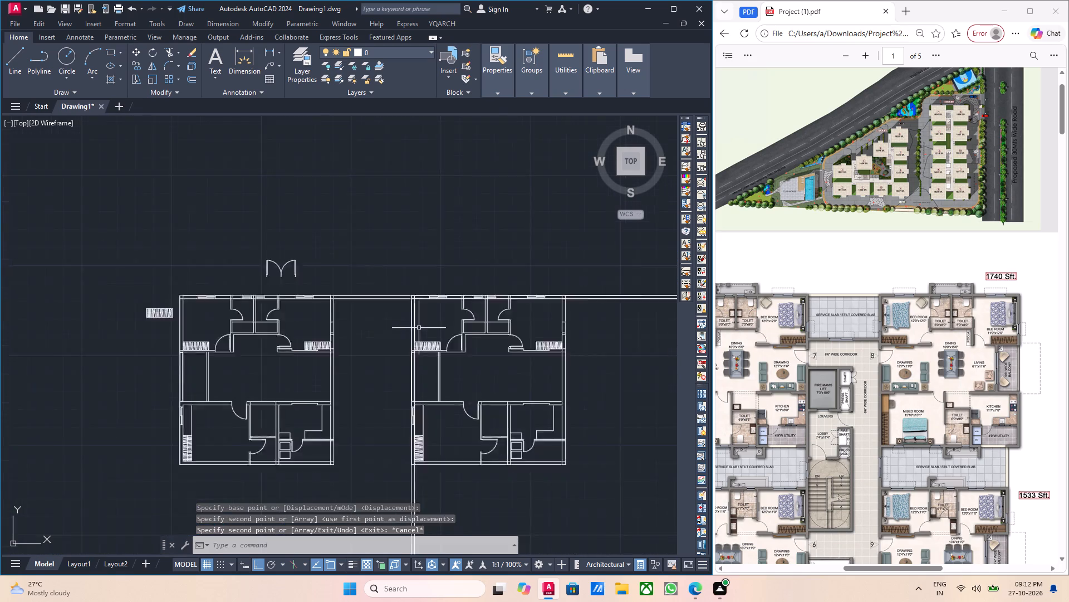
Compare the copied flat's room layout east of the service slab with the PDF floor plan.
scroll(419, 329, down, 1)
scroll(486, 366, down, 1)
scroll(553, 348, up, 1)
middle_drag(556, 350, 439, 438)
middle_drag(443, 439, 459, 341)
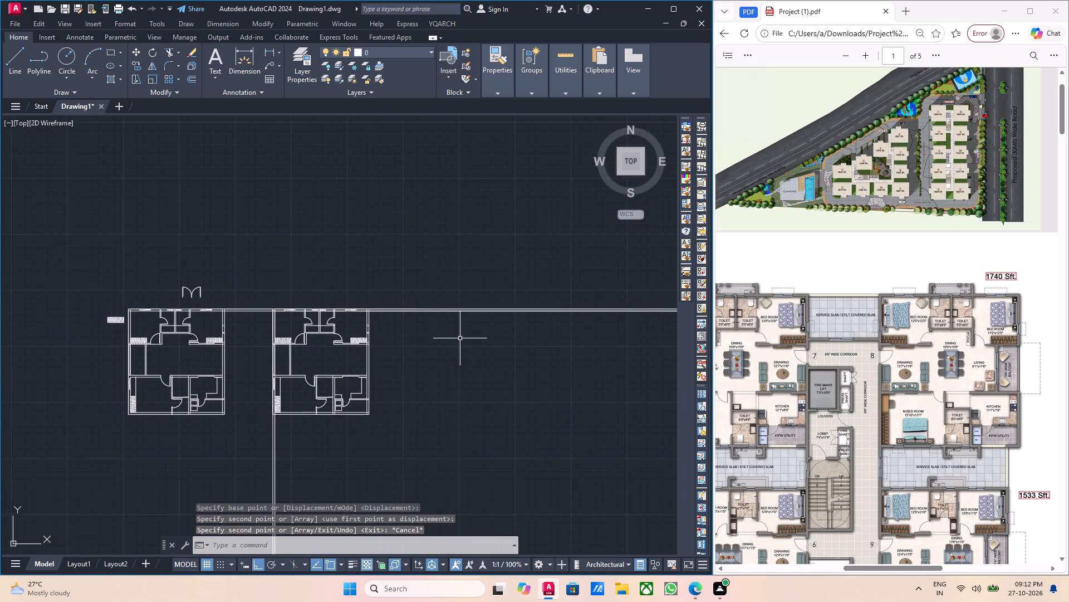
scroll(332, 391, up, 4)
scroll(364, 419, down, 2)
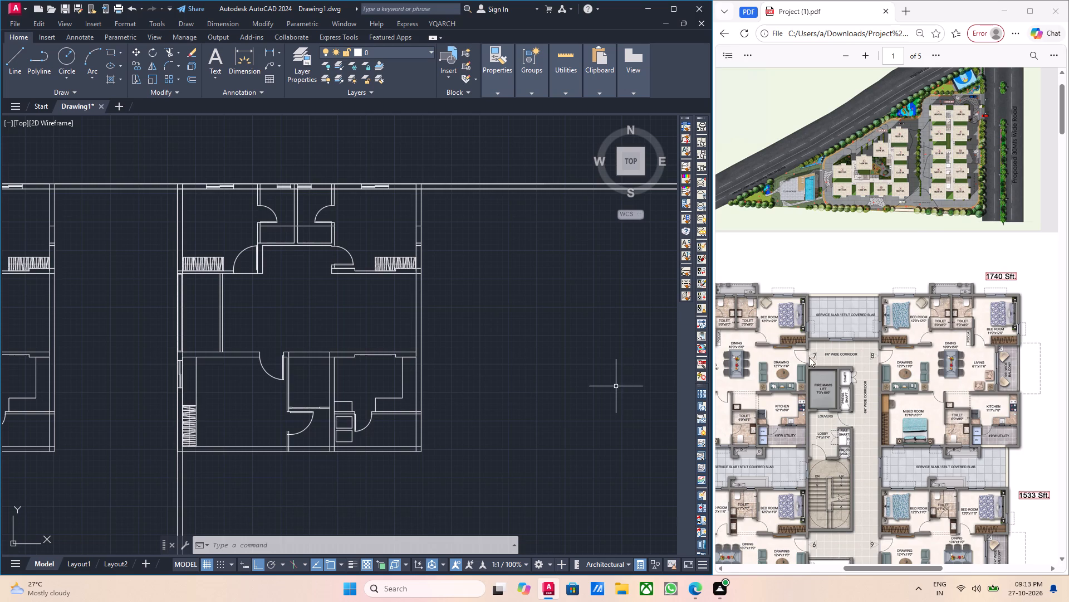
scroll(884, 347, down, 2)
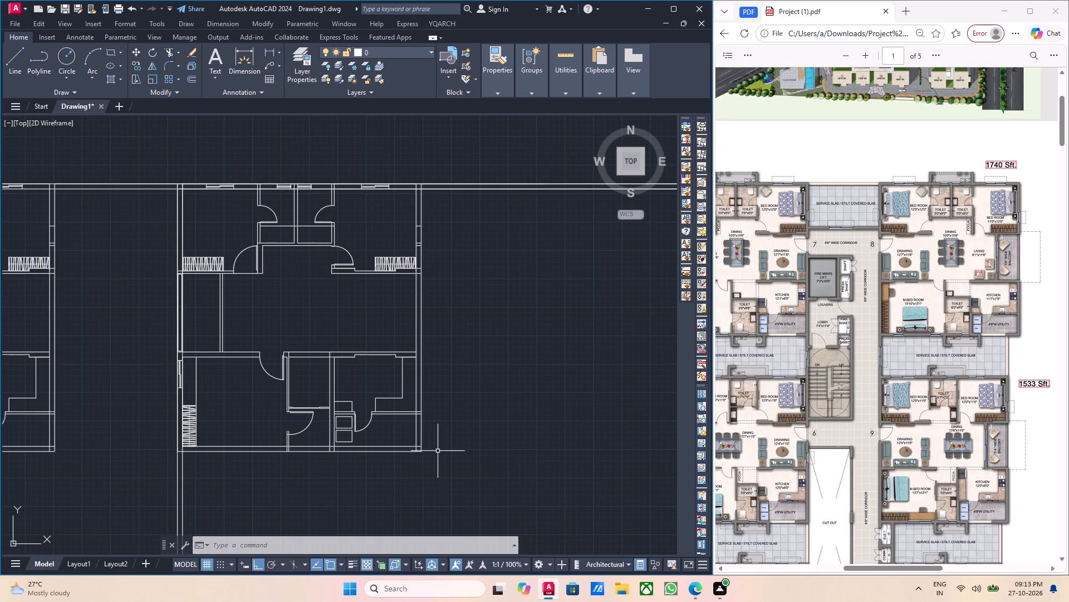
Undo the eastward copy of the flat.
key(ctrl+z)
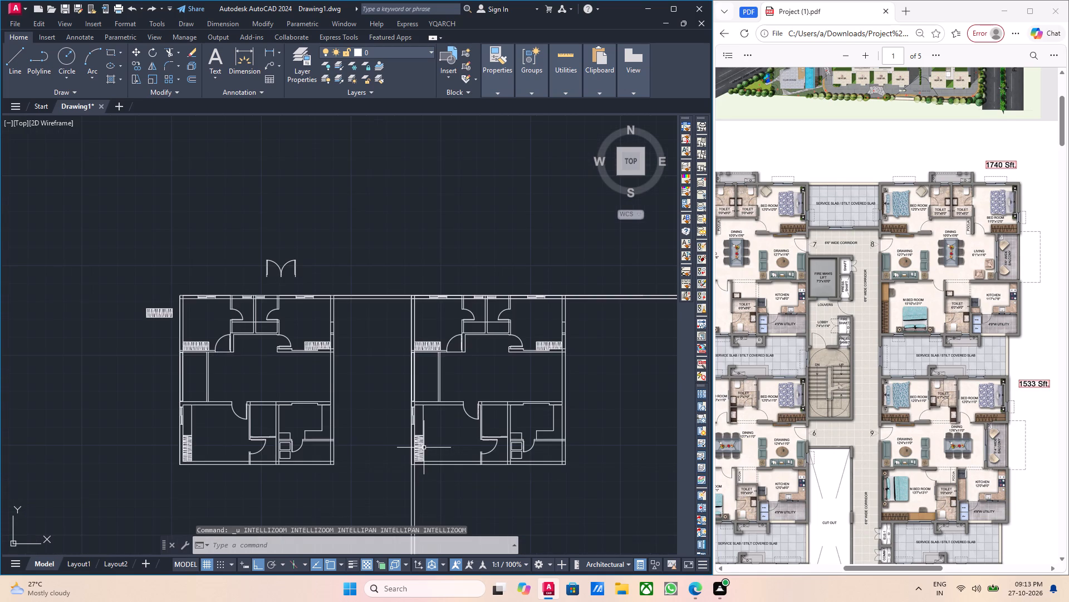
key(ctrl+z)
Mirror the whole flat with its north wall lines about a vertical line through the midpoint of the service slab's north wall, keeping the original.
scroll(338, 459, down, 1)
middle_drag(332, 451, 335, 451)
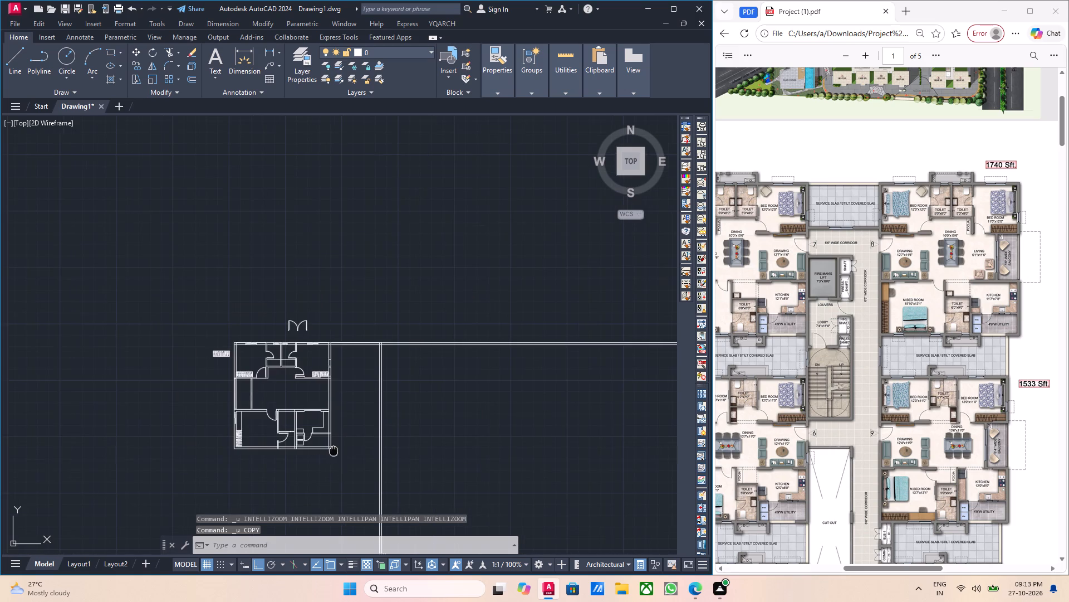
middle_drag(335, 451, 420, 448)
scroll(425, 459, up, 1)
scroll(425, 459, down, 1)
drag(424, 464, 423, 459)
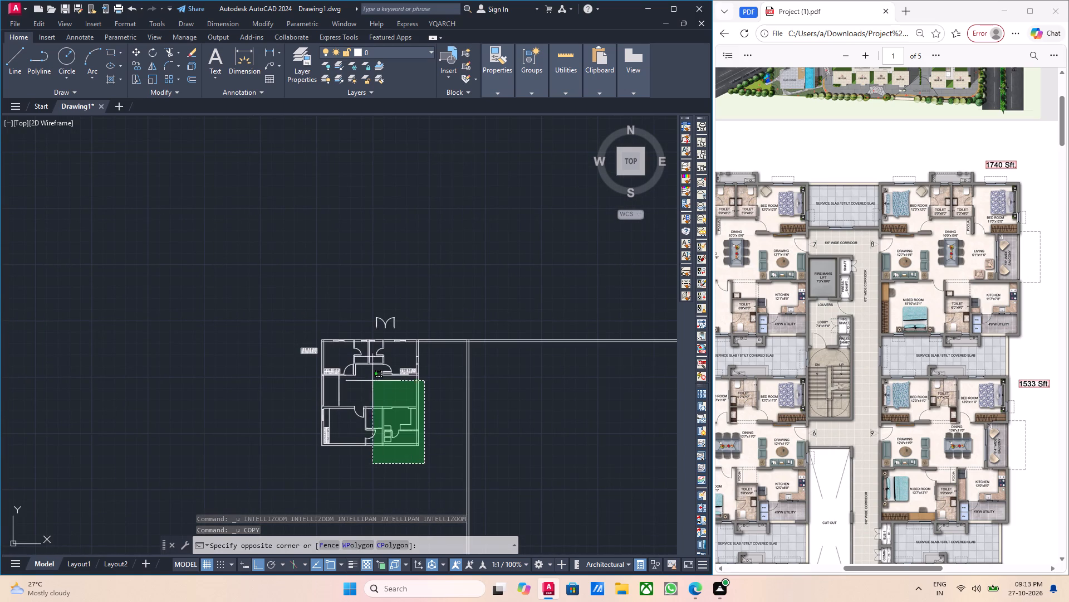
click(319, 334)
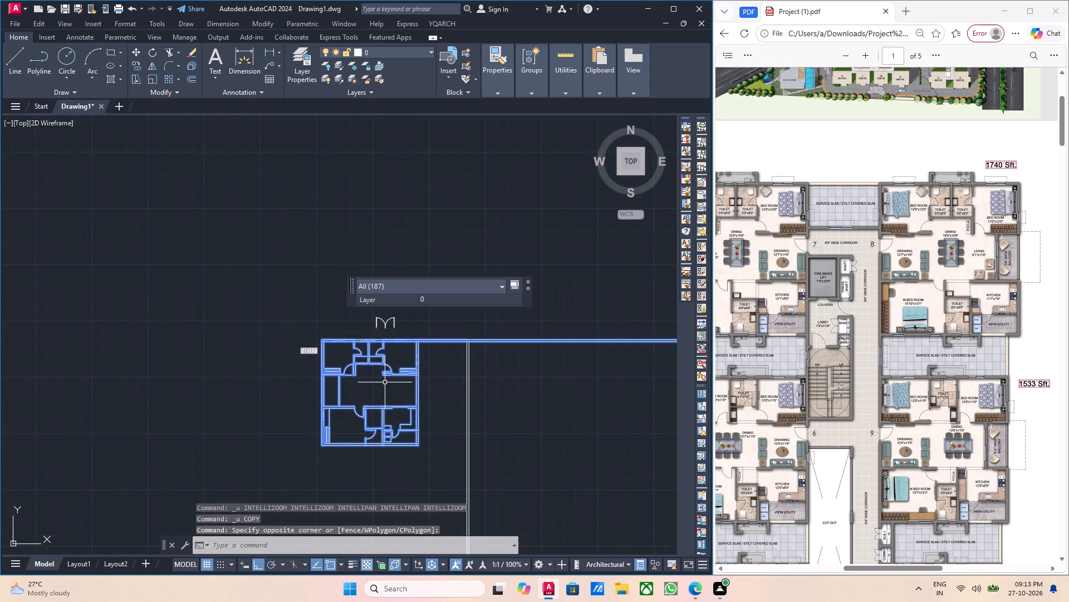
text(mi)
key(Return)
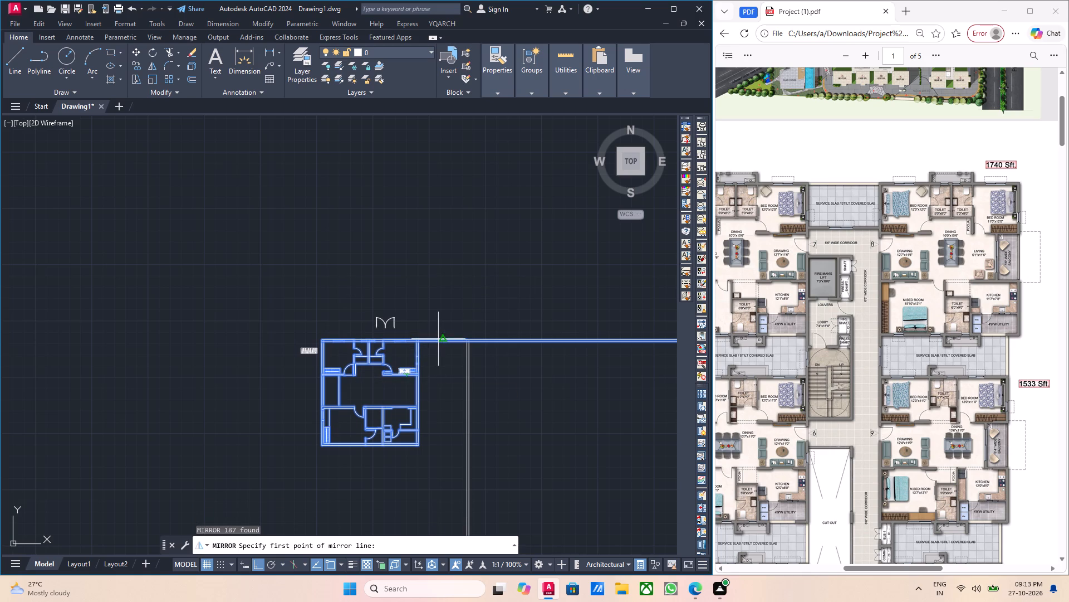
click(439, 337)
click(462, 288)
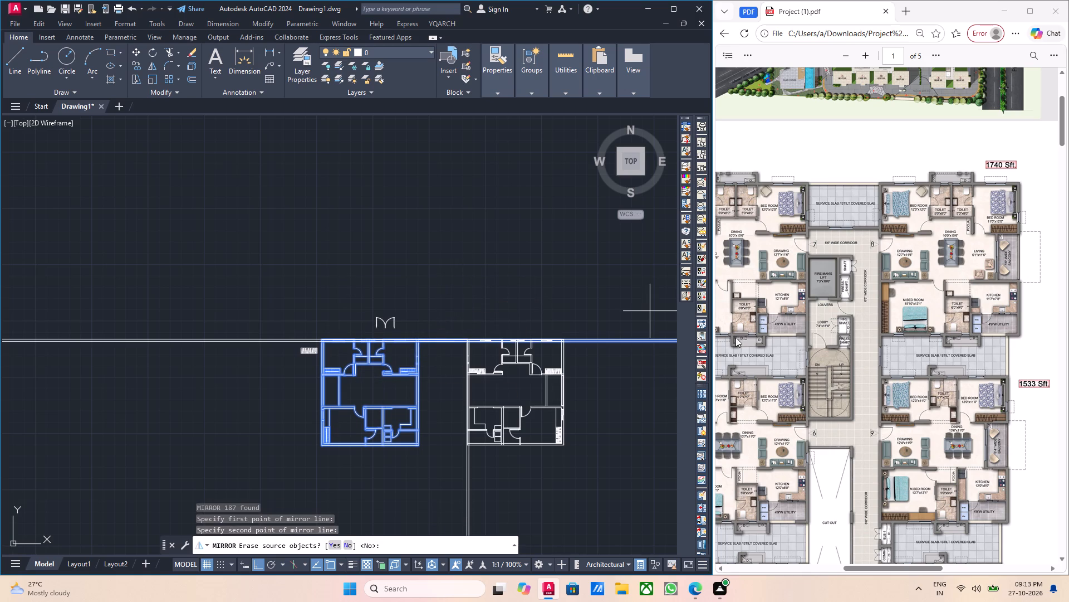
click(345, 542)
Examine the mirrored flat's rooms, doors and wardrobes east of the service slab against the PDF floor plan.
middle_drag(556, 454, 504, 481)
scroll(481, 434, up, 2)
middle_drag(393, 476, 408, 454)
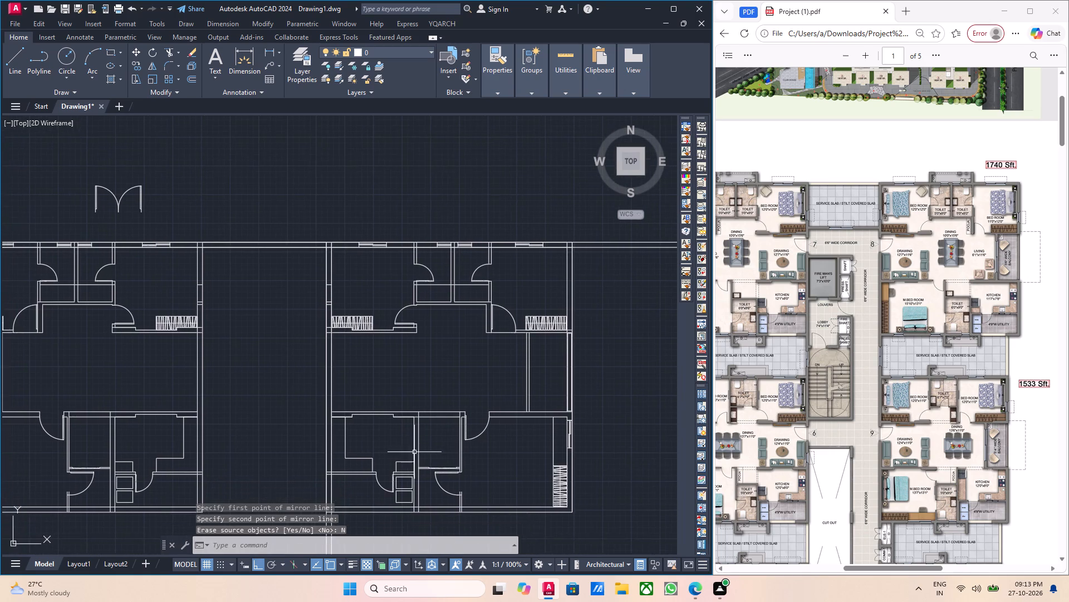
scroll(517, 437, up, 1)
middle_drag(517, 440, 498, 502)
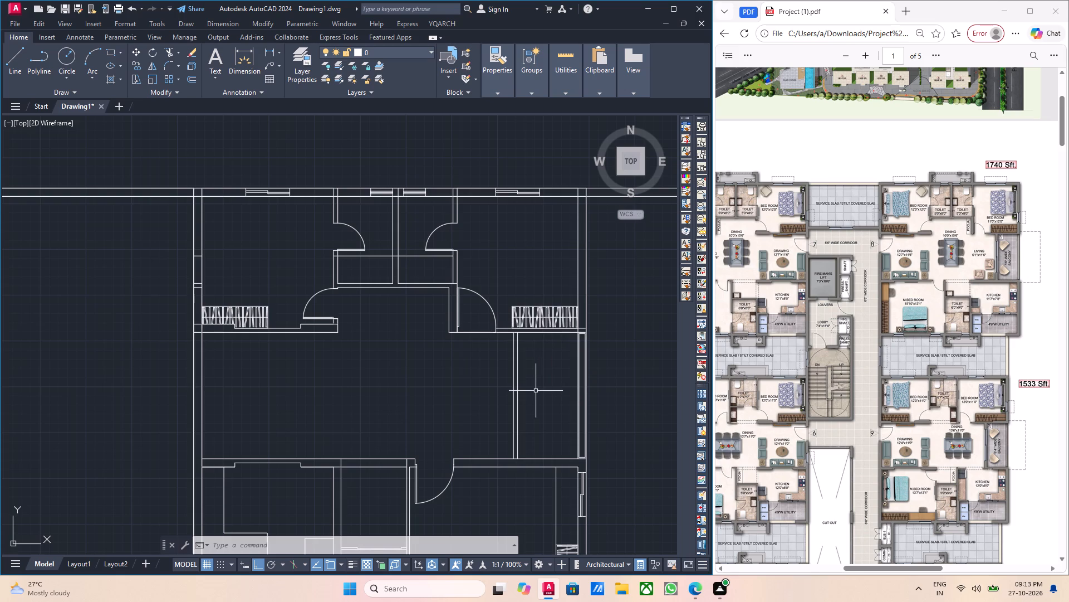
scroll(396, 413, down, 1)
middle_drag(428, 416, 424, 377)
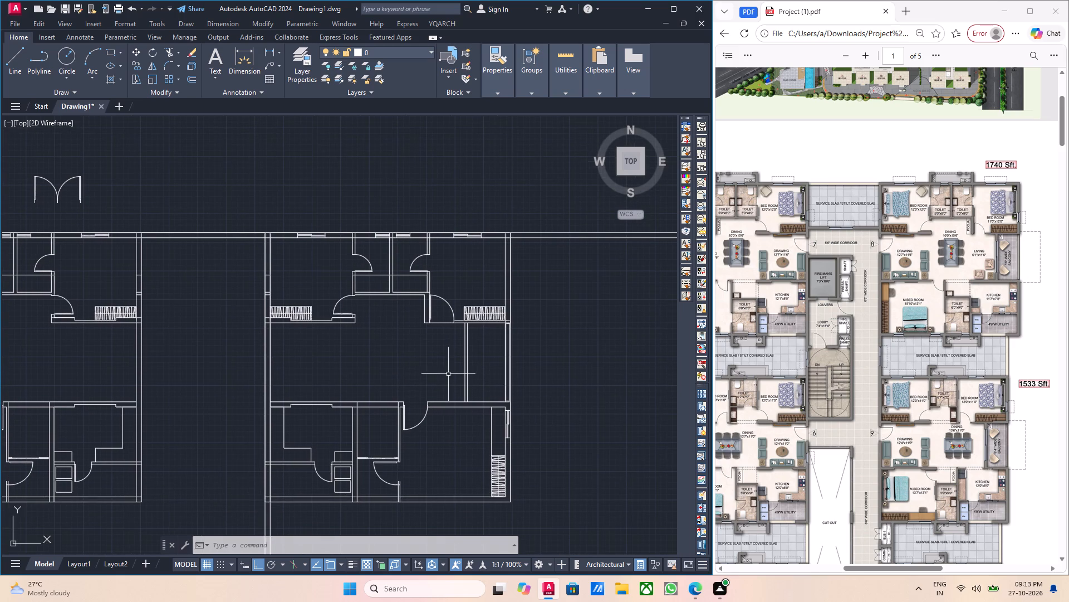